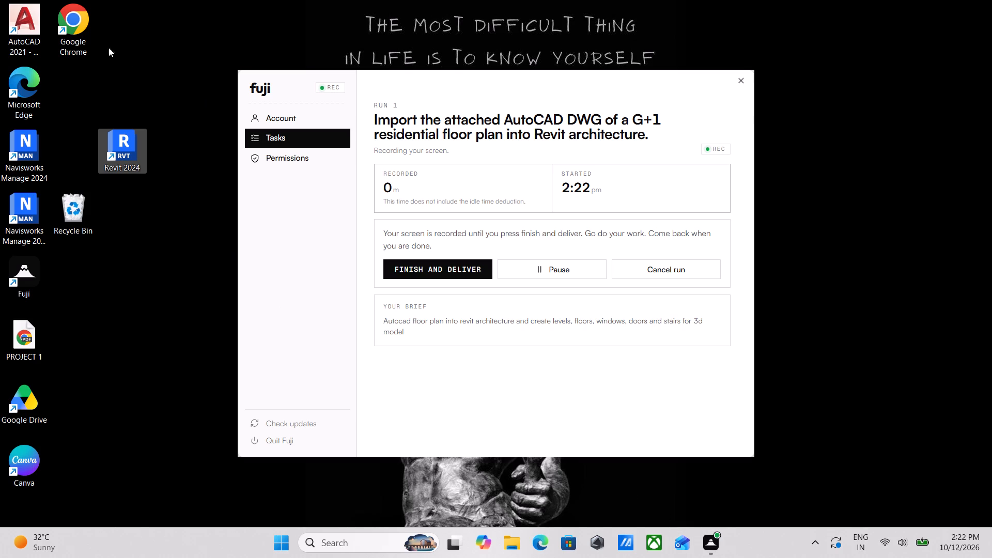
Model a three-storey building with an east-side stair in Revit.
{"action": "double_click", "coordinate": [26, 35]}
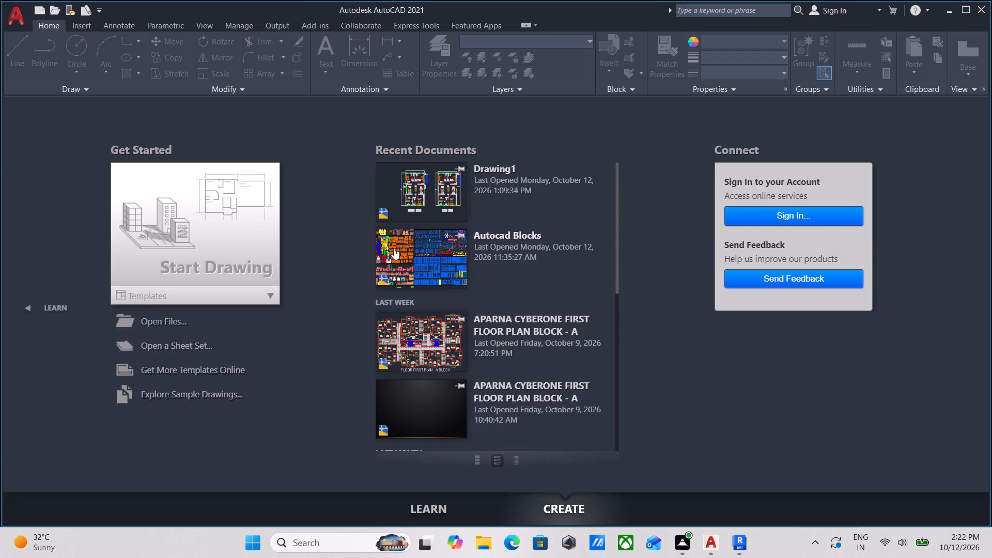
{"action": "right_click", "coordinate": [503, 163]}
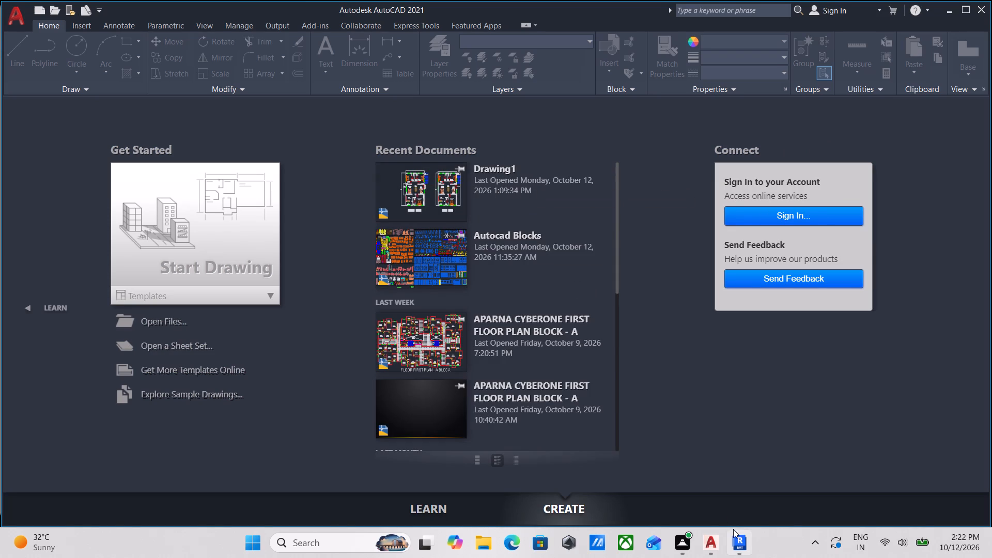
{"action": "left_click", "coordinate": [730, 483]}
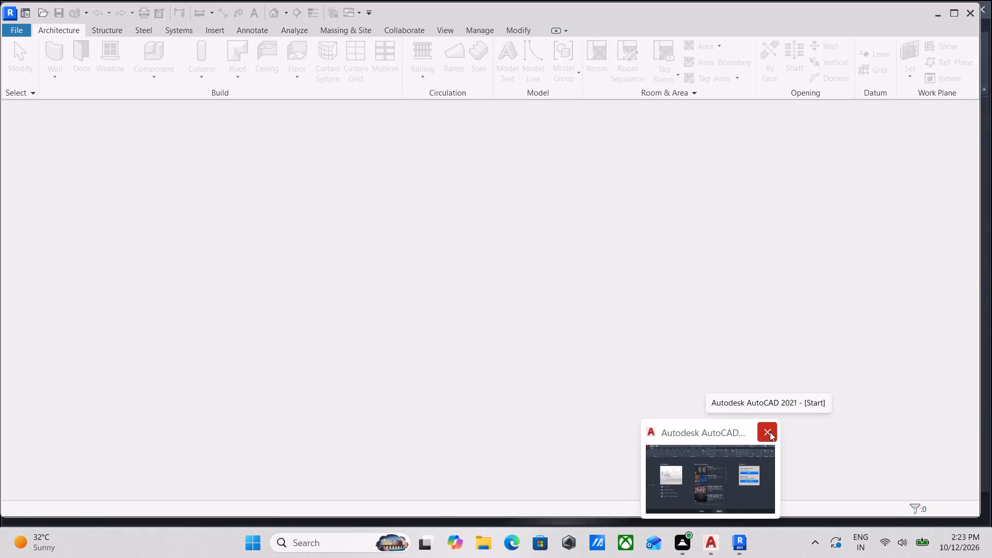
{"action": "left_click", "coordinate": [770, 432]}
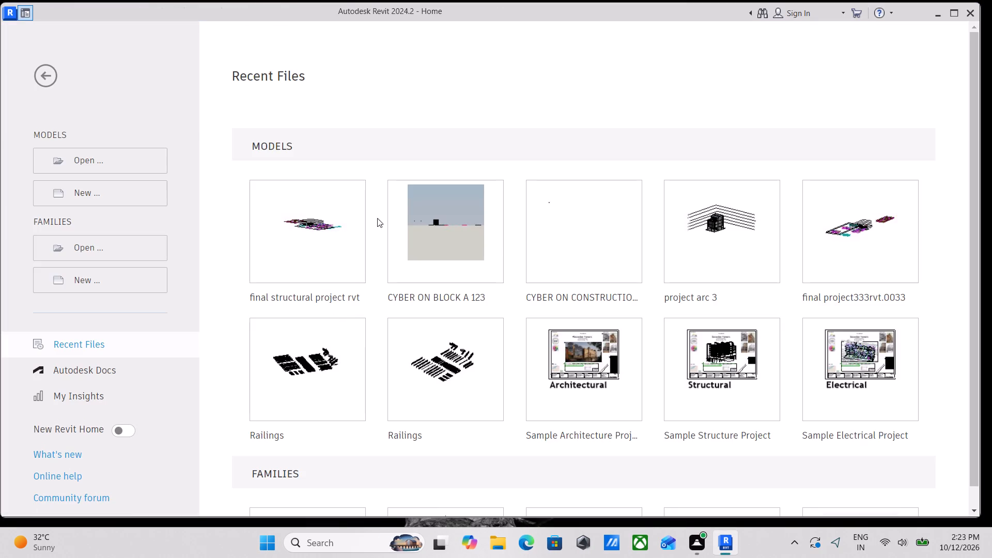
Create a new Revit project from the default template.
{"action": "scroll", "coordinate": [372, 324], "scroll_direction": "up", "scroll_amount": 2}
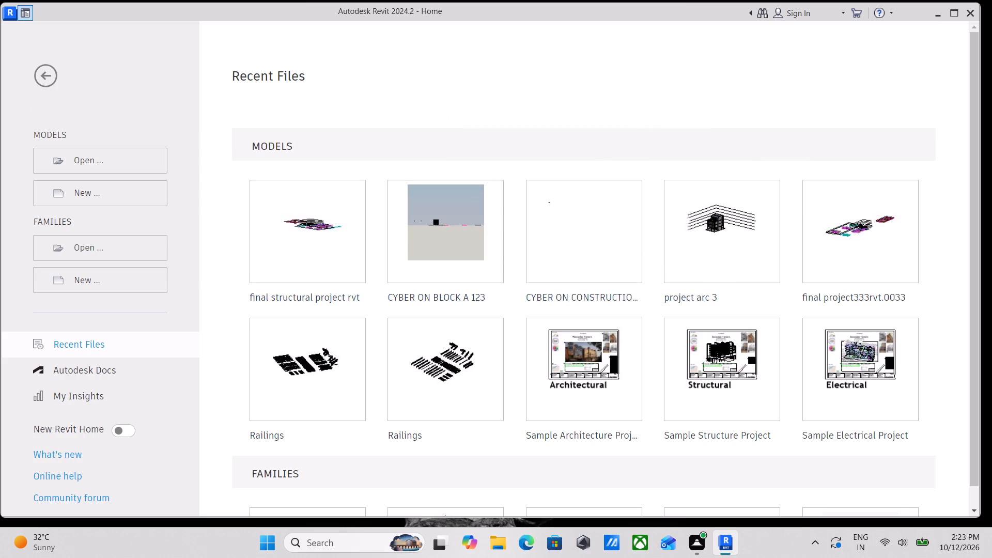
{"action": "left_click", "coordinate": [61, 198]}
{"action": "left_click", "coordinate": [482, 240]}
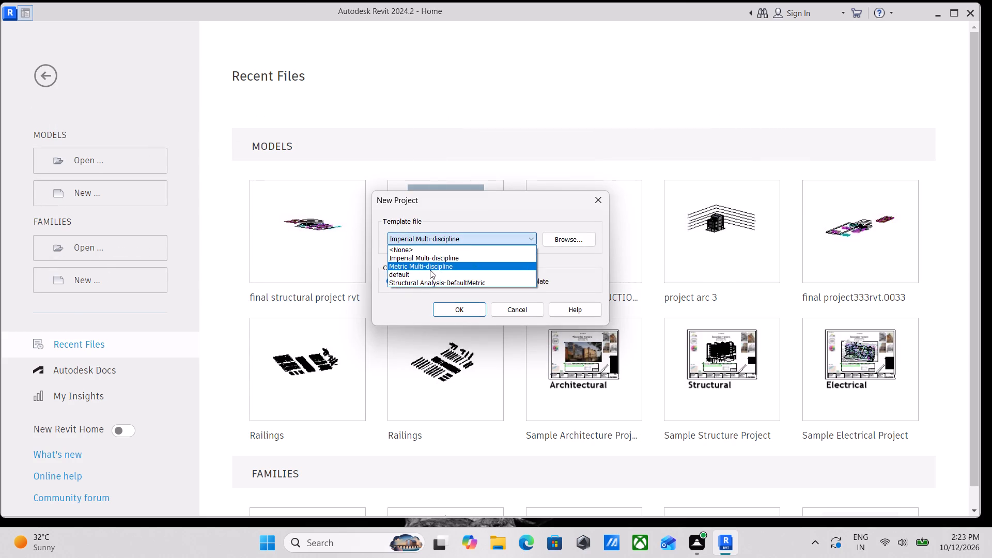
{"action": "left_click", "coordinate": [425, 275]}
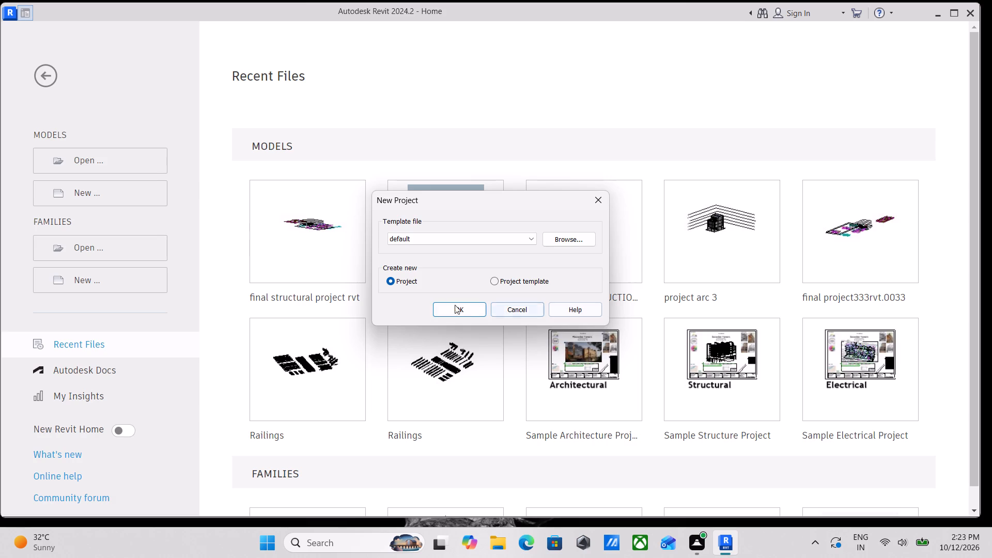
{"action": "left_click", "coordinate": [453, 308]}
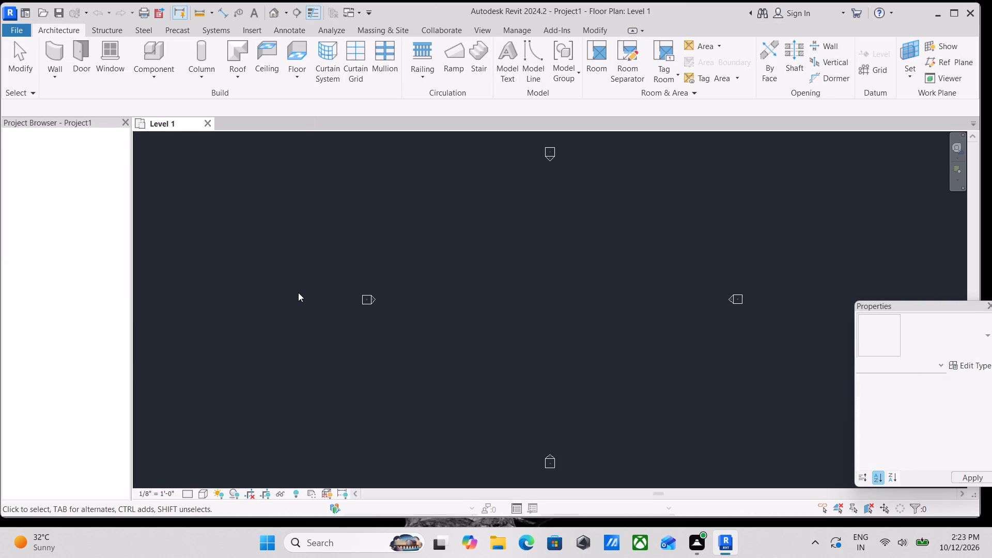
Open the North building elevation view.
{"action": "scroll", "coordinate": [521, 309], "scroll_direction": "down", "scroll_amount": 2}
{"action": "middle_click_drag", "start_coordinate": [552, 306], "coordinate": [496, 319]}
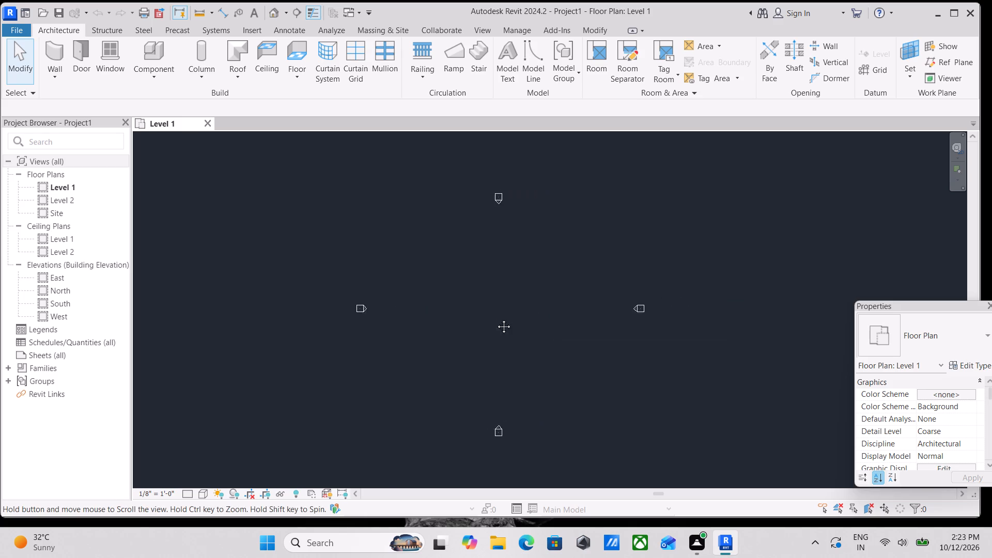
{"action": "middle_click_drag", "start_coordinate": [496, 319], "coordinate": [449, 345]}
{"action": "scroll", "coordinate": [390, 318], "scroll_direction": "up", "scroll_amount": 3}
{"action": "scroll", "coordinate": [390, 318], "scroll_direction": "down", "scroll_amount": 3}
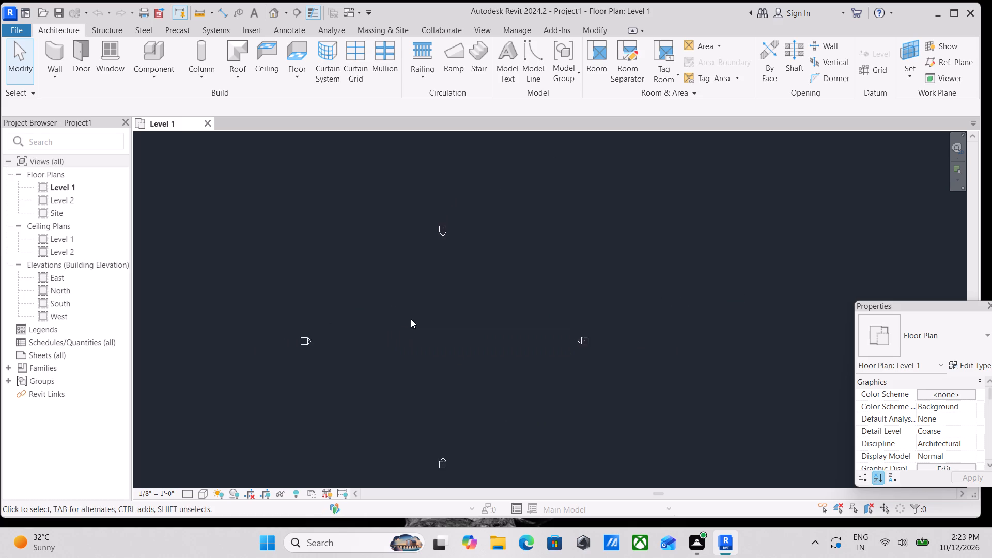
{"action": "middle_click_drag", "start_coordinate": [411, 319], "coordinate": [432, 307]}
{"action": "left_click", "coordinate": [52, 288]}
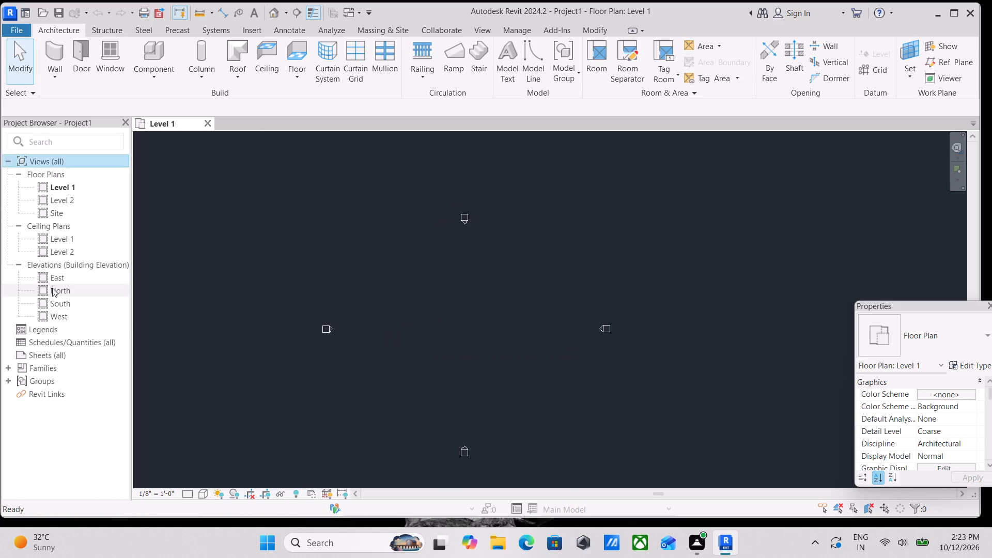
{"action": "left_click", "coordinate": [50, 299]}
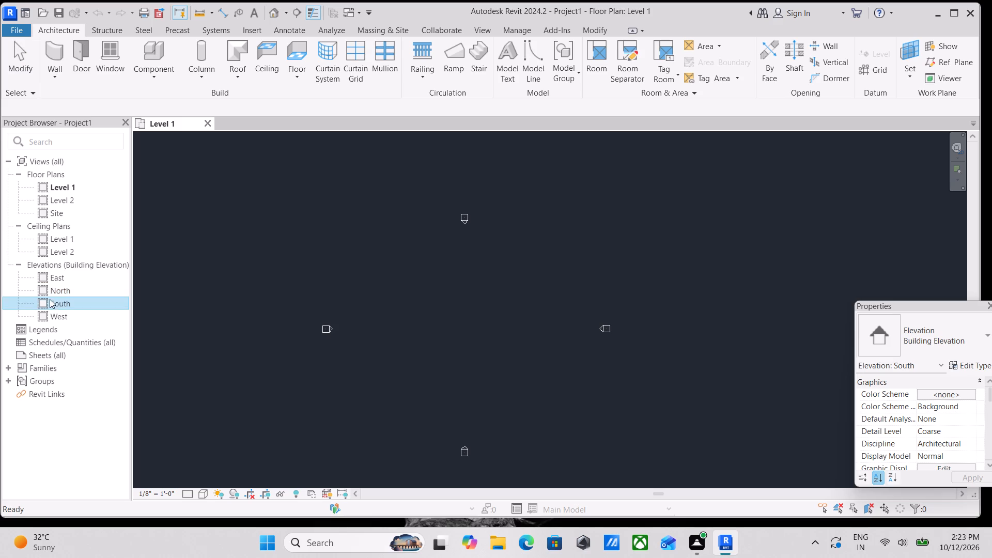
{"action": "left_click", "coordinate": [47, 288]}
{"action": "scroll", "coordinate": [444, 300], "scroll_direction": "down", "scroll_amount": 3}
{"action": "scroll", "coordinate": [459, 305], "scroll_direction": "up", "scroll_amount": 1}
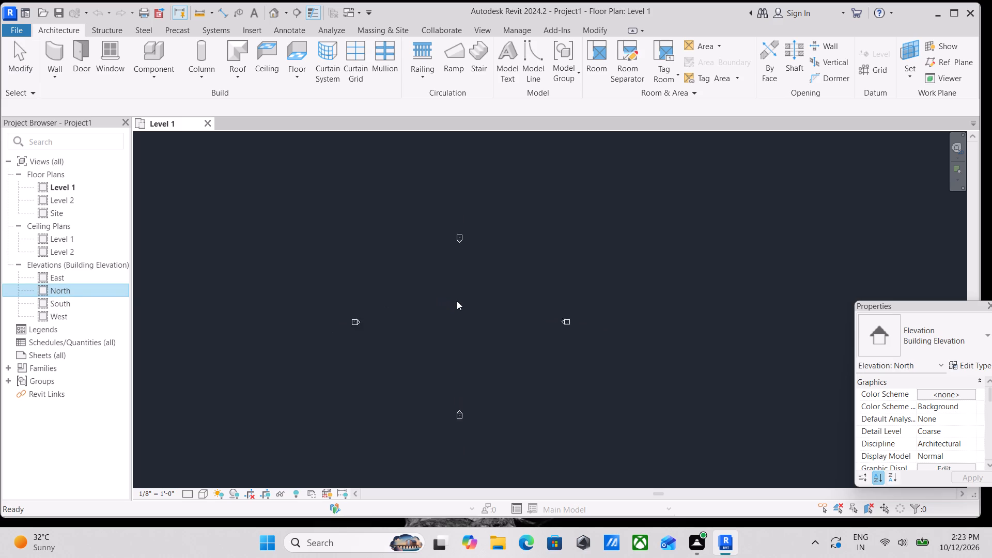
{"action": "scroll", "coordinate": [457, 301], "scroll_direction": "up", "scroll_amount": 1}
{"action": "double_click", "coordinate": [53, 292]}
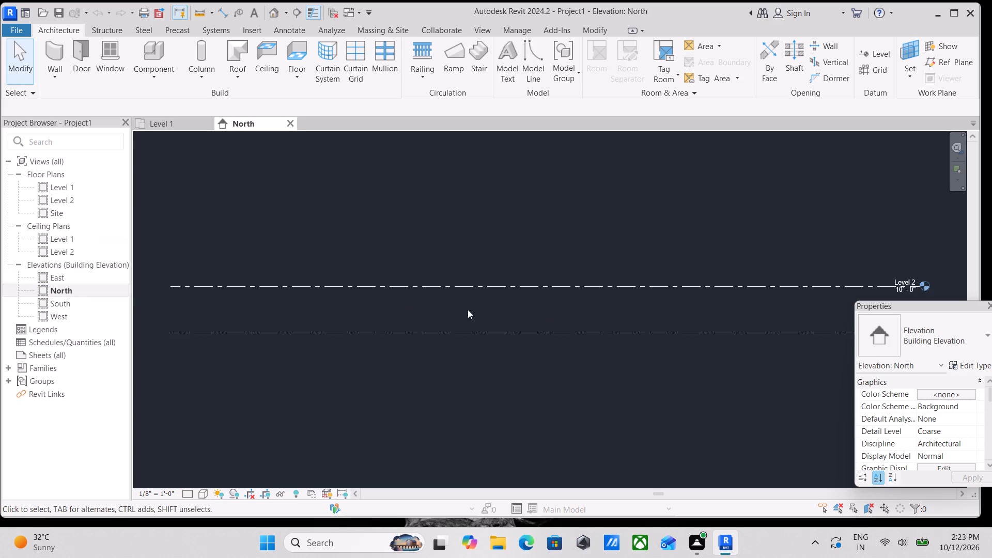
Examine the names and elevations of the existing level lines in the North elevation.
{"action": "scroll", "coordinate": [555, 300], "scroll_direction": "down", "scroll_amount": 2}
{"action": "scroll", "coordinate": [587, 298], "scroll_direction": "up", "scroll_amount": 3}
{"action": "middle_click_drag", "start_coordinate": [689, 305], "coordinate": [487, 299]}
{"action": "scroll", "coordinate": [486, 300], "scroll_direction": "up", "scroll_amount": 1}
{"action": "scroll", "coordinate": [544, 300], "scroll_direction": "down", "scroll_amount": 2}
{"action": "middle_click_drag", "start_coordinate": [545, 300], "coordinate": [560, 322]}
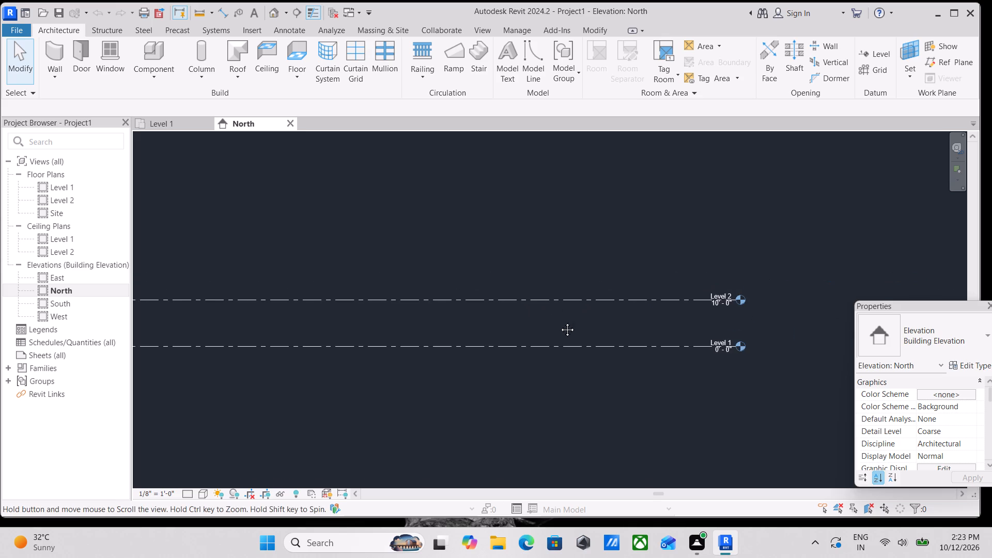
{"action": "middle_click_drag", "start_coordinate": [560, 322], "coordinate": [560, 322]}
{"action": "scroll", "coordinate": [707, 335], "scroll_direction": "up", "scroll_amount": 8}
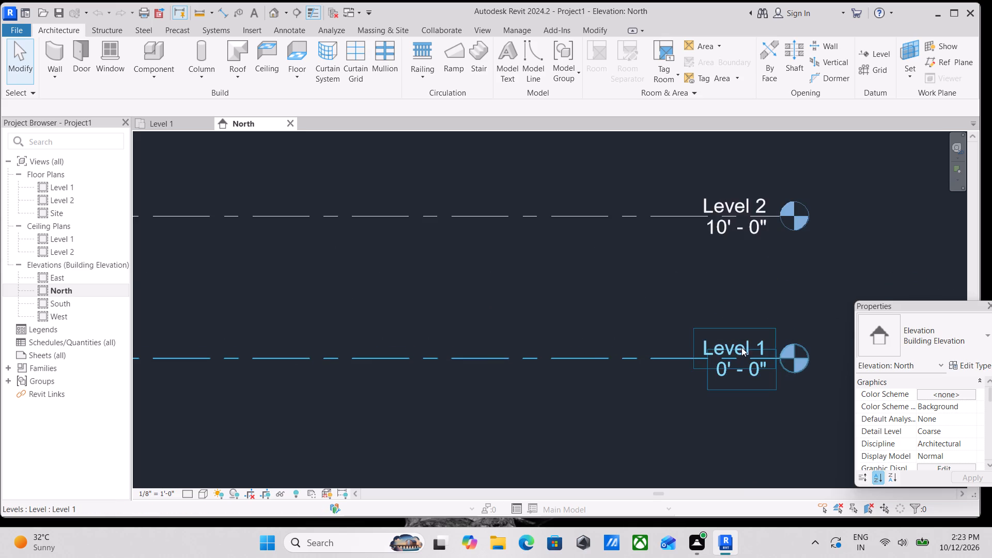
{"action": "scroll", "coordinate": [741, 348], "scroll_direction": "up", "scroll_amount": 4}
{"action": "scroll", "coordinate": [737, 345], "scroll_direction": "down", "scroll_amount": 4}
{"action": "scroll", "coordinate": [642, 313], "scroll_direction": "down", "scroll_amount": 4}
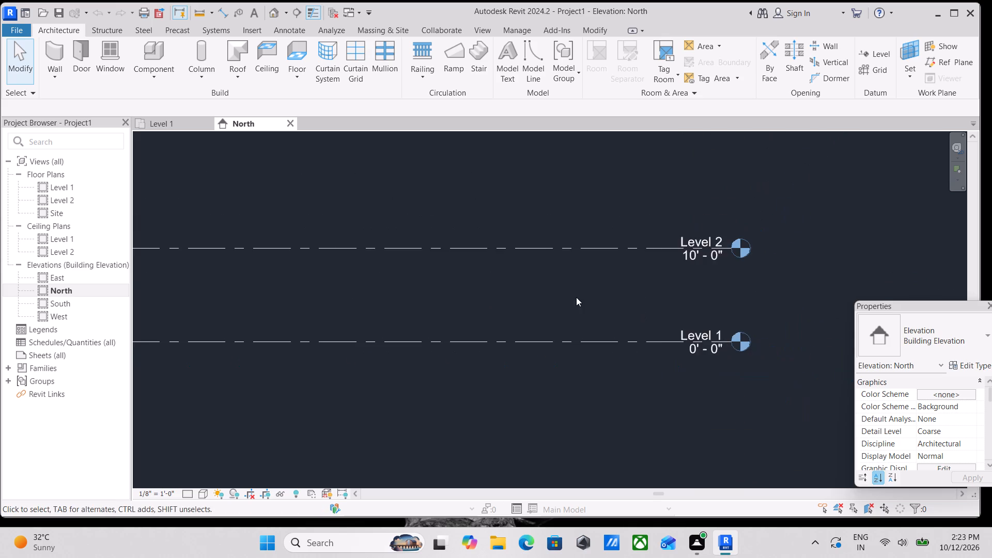
{"action": "middle_click_drag", "start_coordinate": [574, 297], "coordinate": [704, 321]}
Create a new level above Level 2 by picking its line with a 10' offset and plan view creation enabled.
{"action": "left_click", "coordinate": [862, 54]}
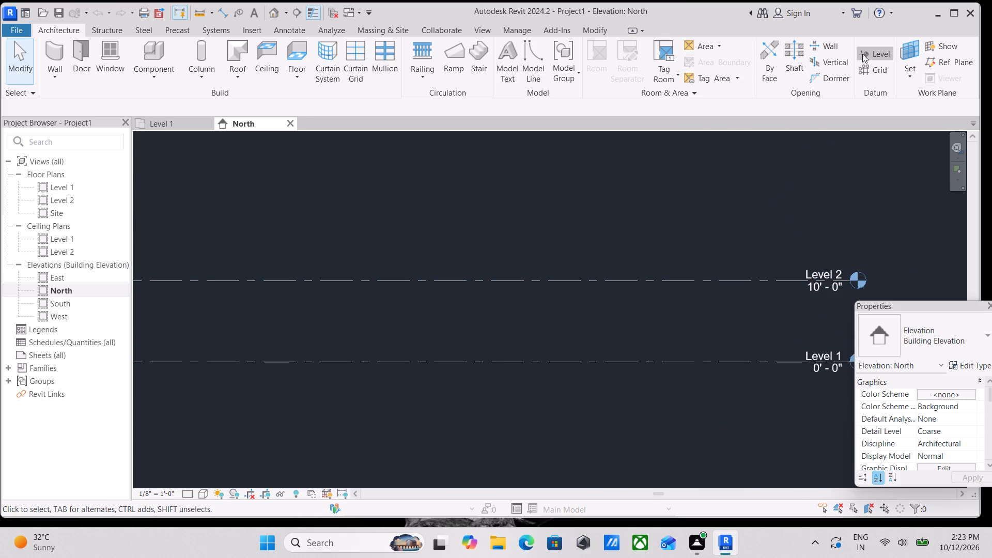
{"action": "scroll", "coordinate": [466, 227], "scroll_direction": "down", "scroll_amount": 3}
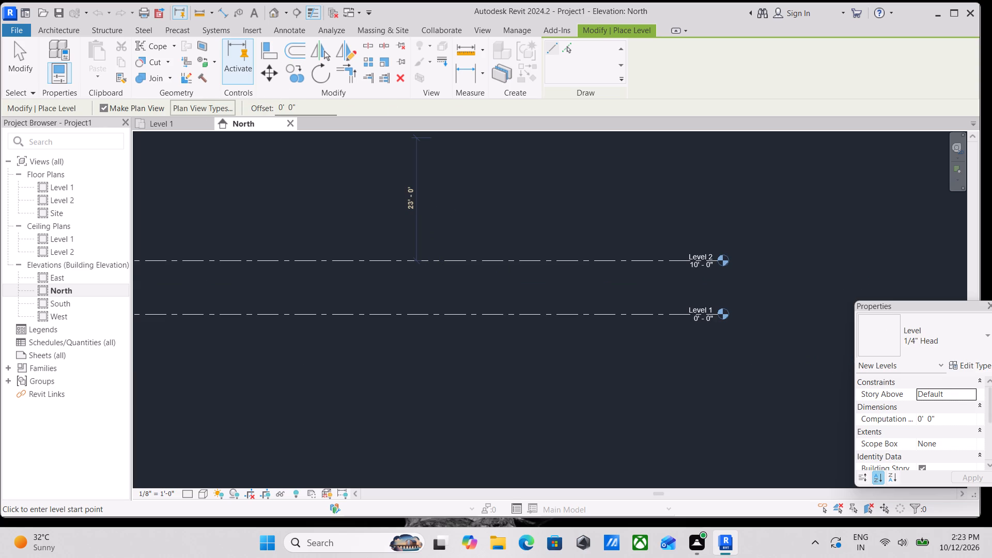
{"action": "left_click", "coordinate": [568, 49]}
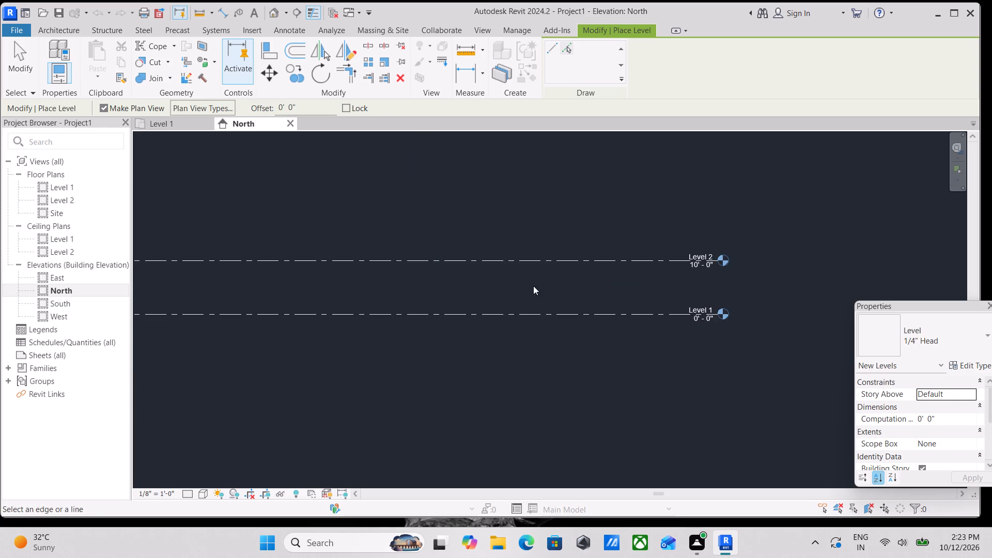
{"action": "scroll", "coordinate": [500, 251], "scroll_direction": "down", "scroll_amount": 1}
{"action": "middle_click_drag", "start_coordinate": [516, 216], "coordinate": [688, 270]}
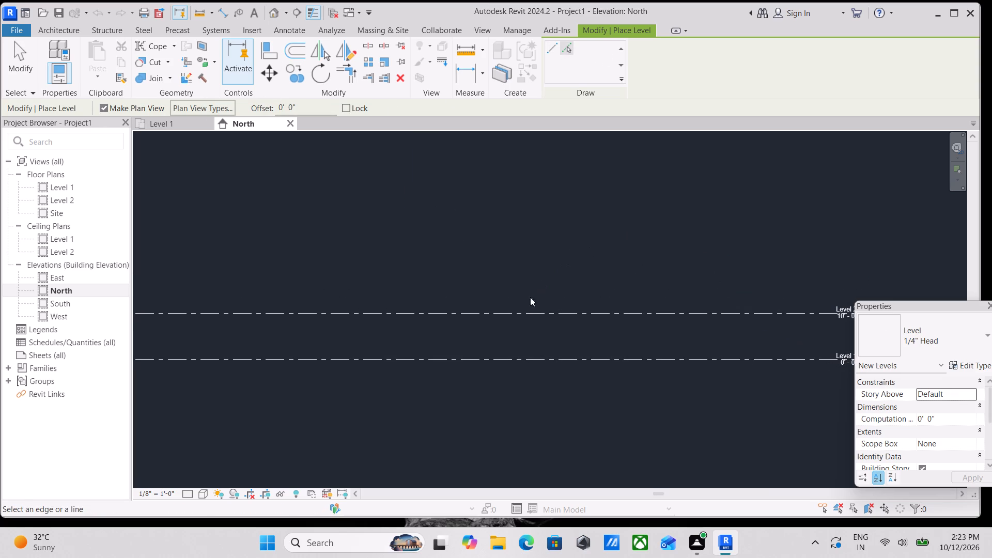
{"action": "scroll", "coordinate": [562, 254], "scroll_direction": "down", "scroll_amount": 3}
{"action": "middle_click_drag", "start_coordinate": [562, 254], "coordinate": [503, 268]}
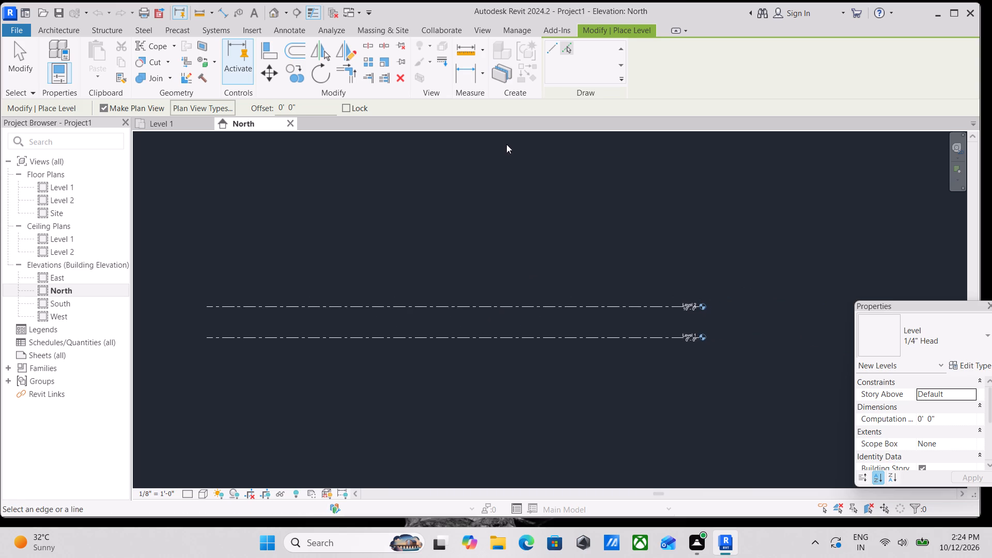
{"action": "scroll", "coordinate": [682, 329], "scroll_direction": "up", "scroll_amount": 4}
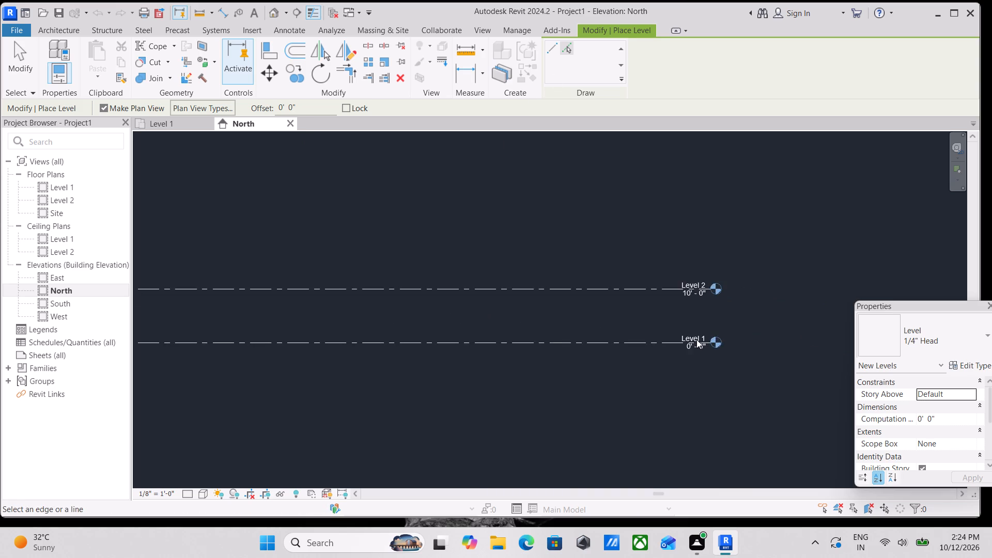
{"action": "scroll", "coordinate": [701, 348], "scroll_direction": "up", "scroll_amount": 10}
{"action": "scroll", "coordinate": [540, 314], "scroll_direction": "down", "scroll_amount": 6}
{"action": "scroll", "coordinate": [424, 291], "scroll_direction": "down", "scroll_amount": 1}
{"action": "middle_click_drag", "start_coordinate": [424, 291], "coordinate": [530, 299]}
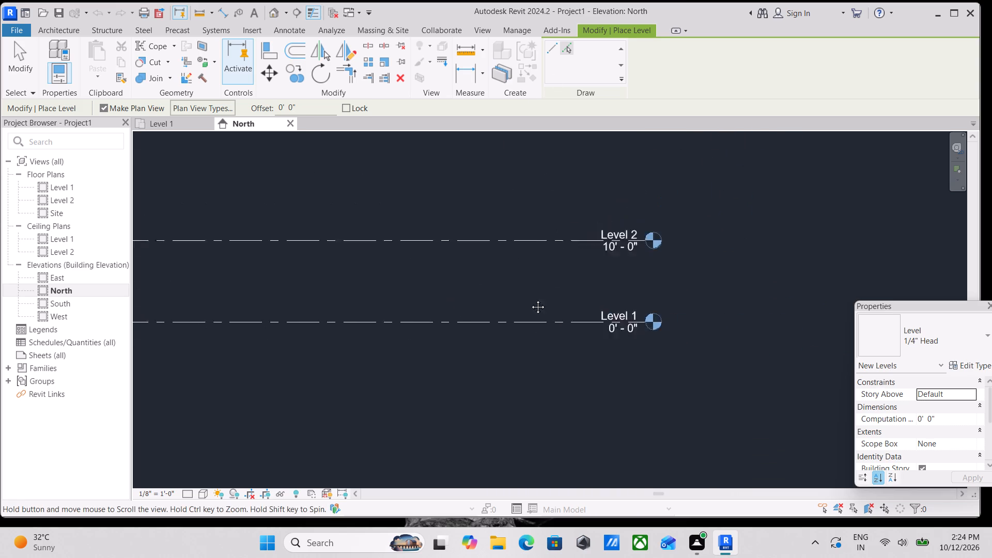
{"action": "middle_click_drag", "start_coordinate": [530, 299], "coordinate": [699, 333]}
{"action": "scroll", "coordinate": [580, 307], "scroll_direction": "down", "scroll_amount": 3}
{"action": "middle_click_drag", "start_coordinate": [580, 307], "coordinate": [654, 315]}
{"action": "scroll", "coordinate": [491, 350], "scroll_direction": "up", "scroll_amount": 4}
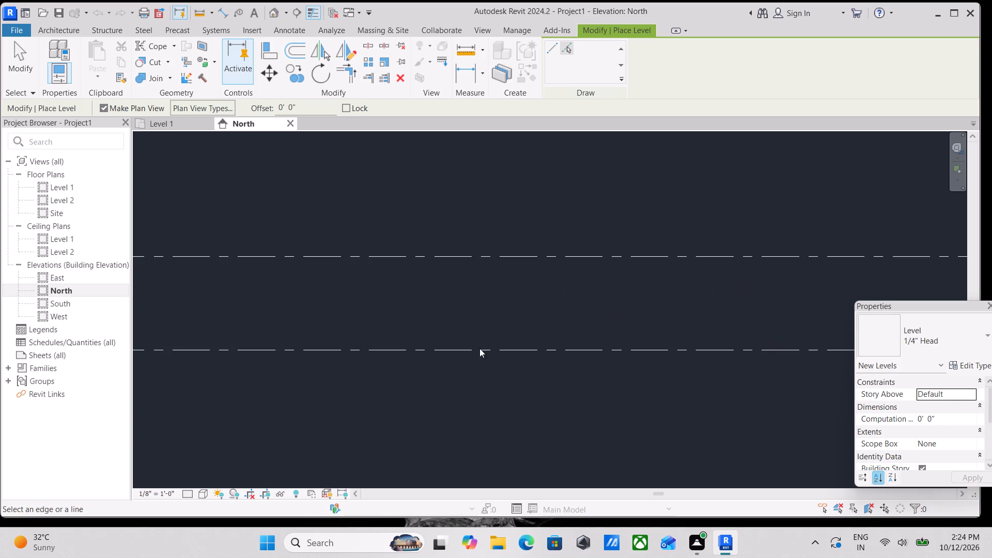
{"action": "scroll", "coordinate": [420, 339], "scroll_direction": "down", "scroll_amount": 2}
{"action": "scroll", "coordinate": [490, 350], "scroll_direction": "up", "scroll_amount": 3}
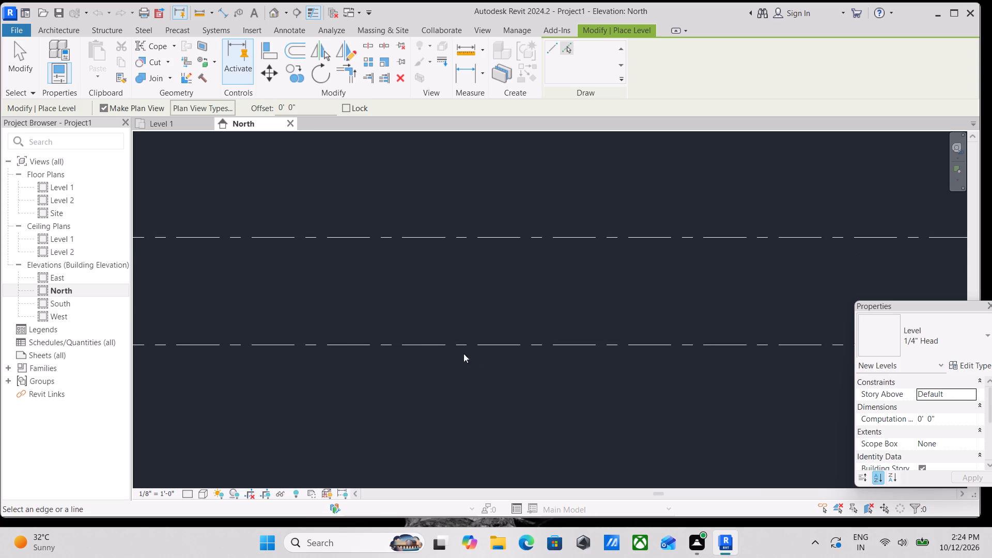
{"action": "scroll", "coordinate": [423, 314], "scroll_direction": "down", "scroll_amount": 3}
{"action": "middle_click_drag", "start_coordinate": [427, 313], "coordinate": [506, 326]}
{"action": "scroll", "coordinate": [488, 330], "scroll_direction": "down", "scroll_amount": 1}
{"action": "middle_click_drag", "start_coordinate": [488, 330], "coordinate": [534, 345]}
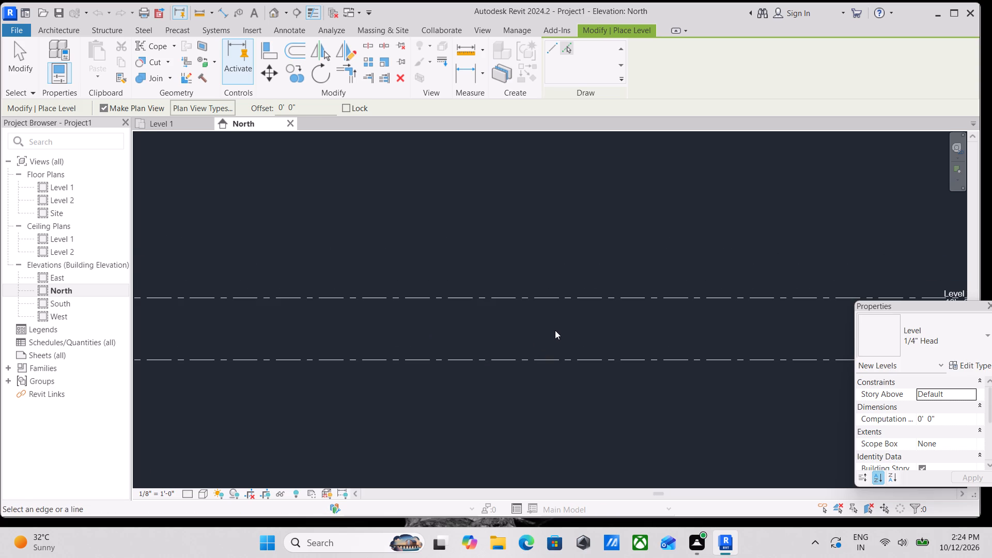
{"action": "scroll", "coordinate": [561, 337], "scroll_direction": "up", "scroll_amount": 3}
{"action": "scroll", "coordinate": [527, 337], "scroll_direction": "down", "scroll_amount": 5}
{"action": "middle_click_drag", "start_coordinate": [508, 332], "coordinate": [537, 347]}
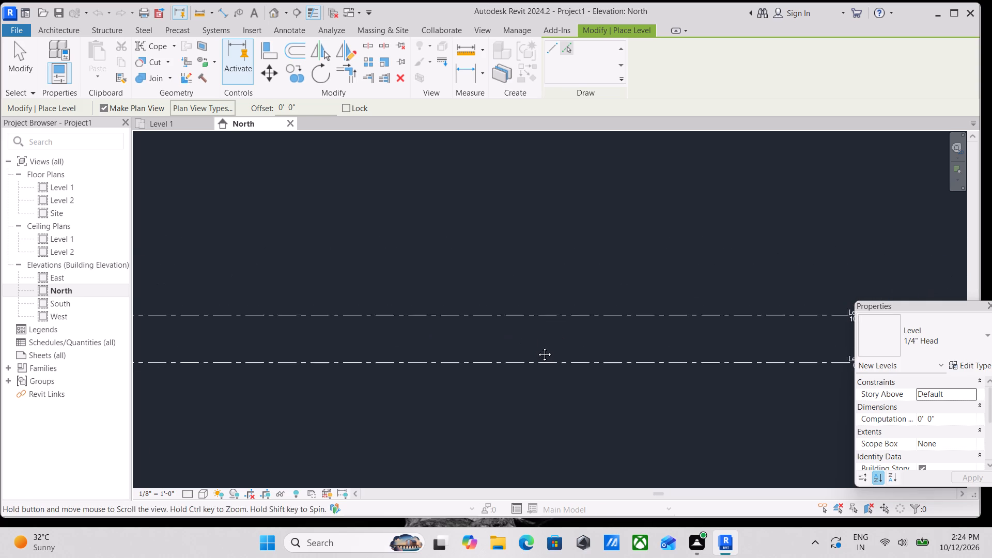
{"action": "middle_click_drag", "start_coordinate": [537, 347], "coordinate": [538, 347]}
{"action": "scroll", "coordinate": [486, 238], "scroll_direction": "down", "scroll_amount": 1}
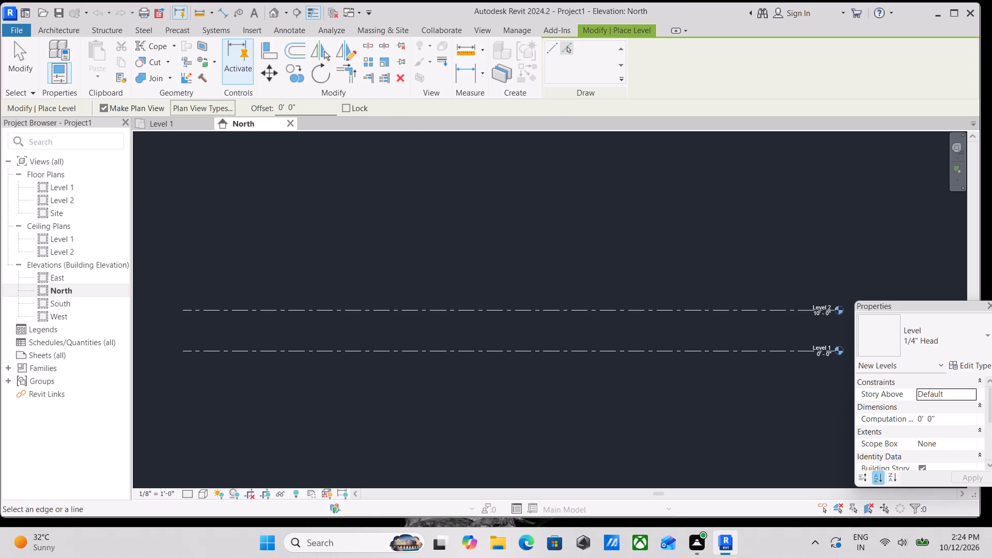
{"action": "left_click_drag", "start_coordinate": [314, 107], "coordinate": [187, 103]}
{"action": "type", "text": "10'"}
{"action": "key", "text": "Return"}
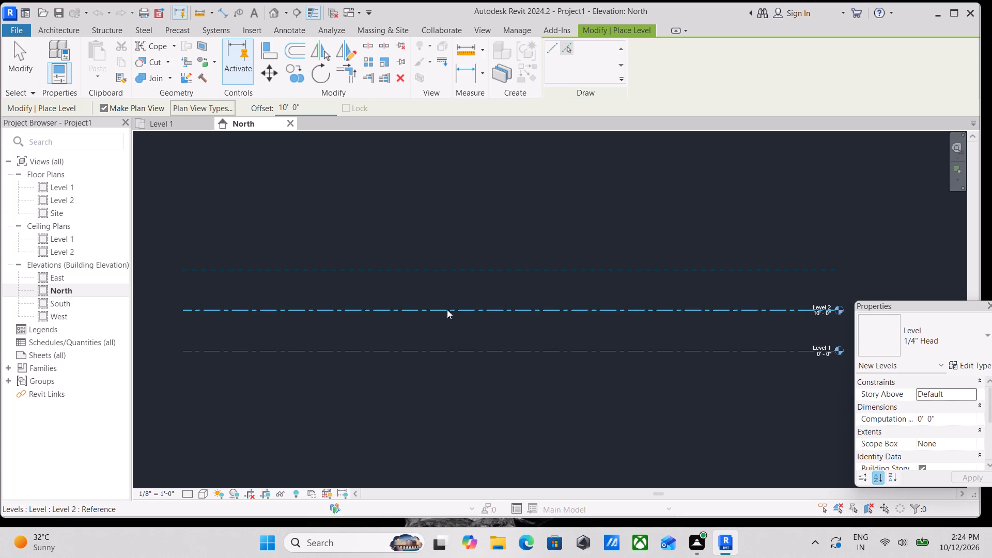
{"action": "left_click", "coordinate": [460, 309]}
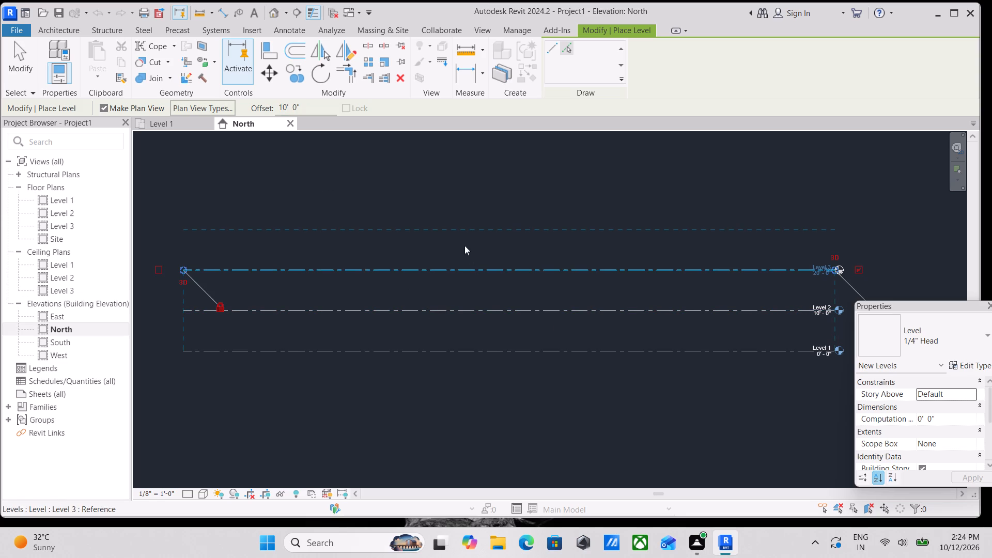
Create a new level above Level 3 by picking its line with a 7' offset, and exit level placement.
{"action": "left_click_drag", "start_coordinate": [314, 105], "coordinate": [254, 102]}
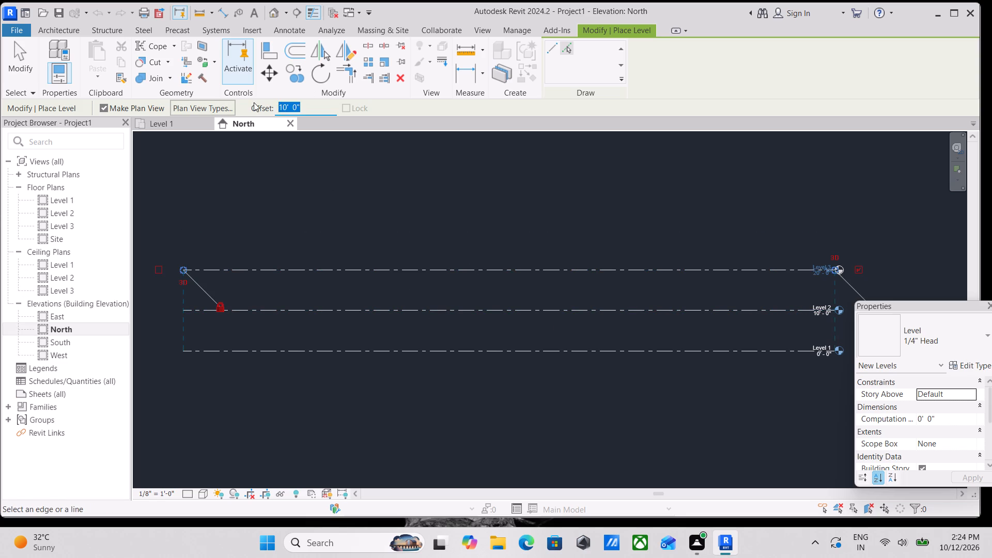
{"action": "key", "text": "6"}
{"action": "key", "text": "apostrophe"}
{"action": "key", "text": "BackSpace"}
{"action": "key", "text": "7"}
{"action": "key", "text": "apostrophe"}
{"action": "key", "text": "Return"}
{"action": "left_click_drag", "start_coordinate": [286, 108], "coordinate": [255, 108]}
{"action": "key", "text": "7"}
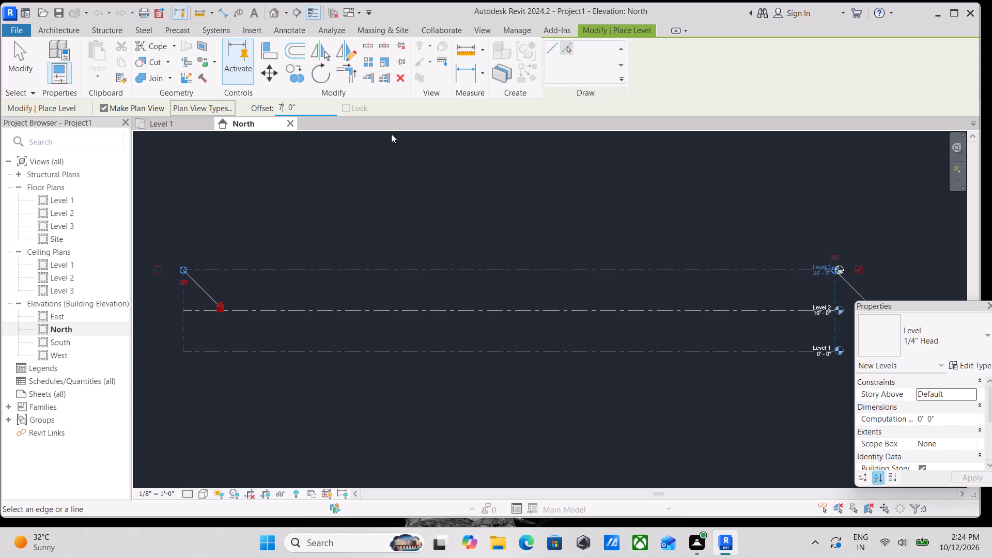
{"action": "left_click", "coordinate": [529, 268]}
{"action": "scroll", "coordinate": [829, 291], "scroll_direction": "up", "scroll_amount": 2}
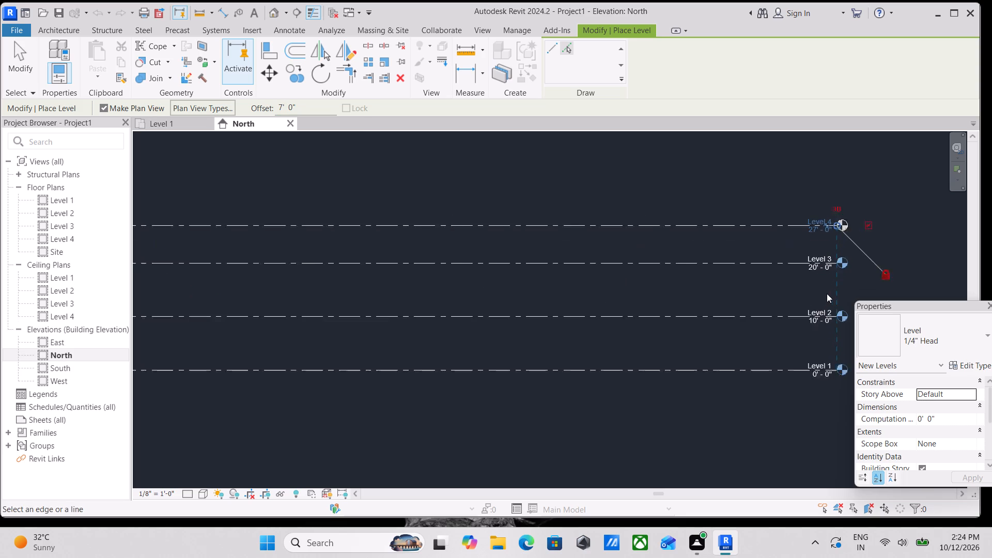
{"action": "scroll", "coordinate": [827, 293], "scroll_direction": "up", "scroll_amount": 1}
{"action": "key", "text": "Escape"}
{"action": "scroll", "coordinate": [817, 296], "scroll_direction": "down", "scroll_amount": 1}
{"action": "middle_click_drag", "start_coordinate": [808, 285], "coordinate": [748, 218]}
{"action": "scroll", "coordinate": [766, 276], "scroll_direction": "up", "scroll_amount": 2}
{"action": "key", "text": "Escape"}
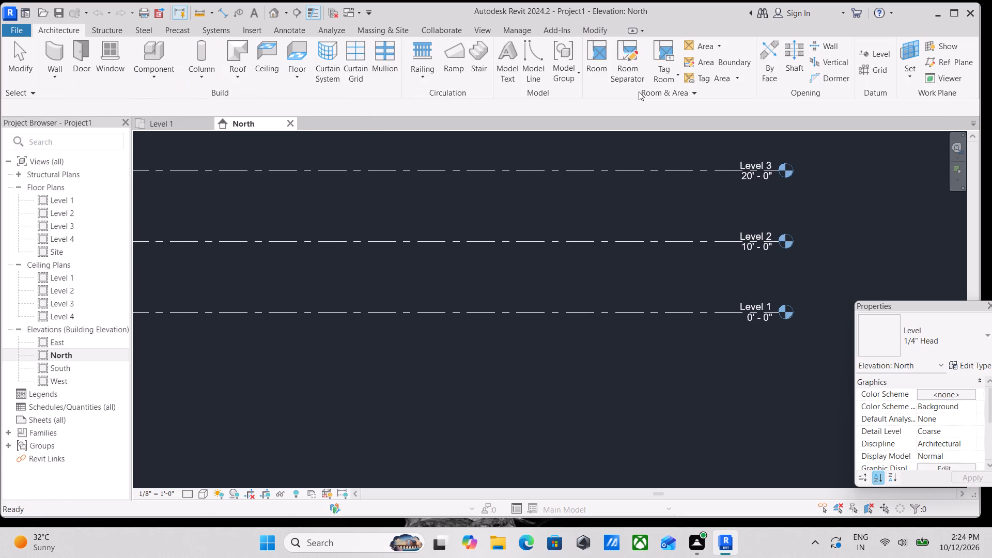
{"action": "key", "text": "Escape"}
Rename Level 1 to GROUND LVL and rename its corresponding views as well.
{"action": "scroll", "coordinate": [777, 281], "scroll_direction": "up", "scroll_amount": 4}
{"action": "scroll", "coordinate": [756, 323], "scroll_direction": "up", "scroll_amount": 3}
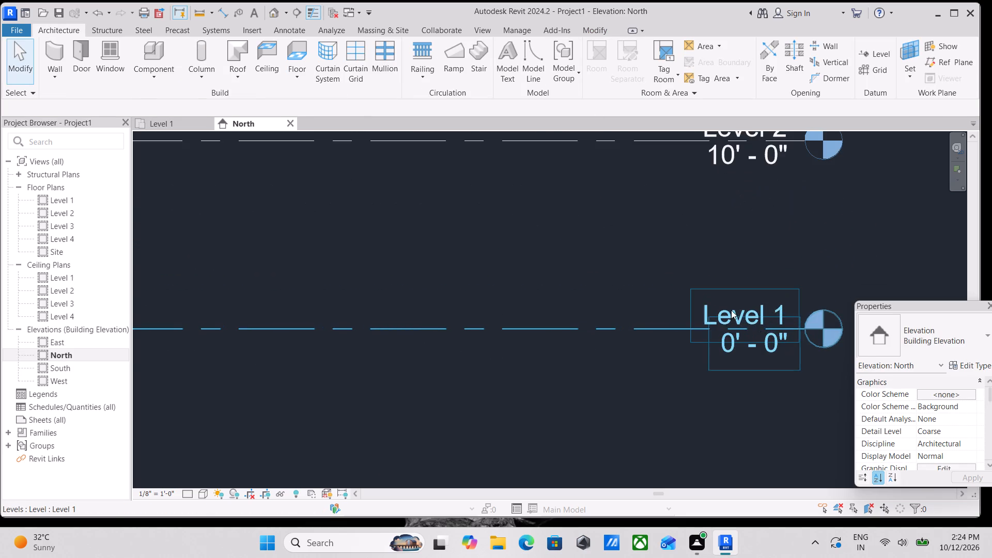
{"action": "double_click", "coordinate": [738, 311]}
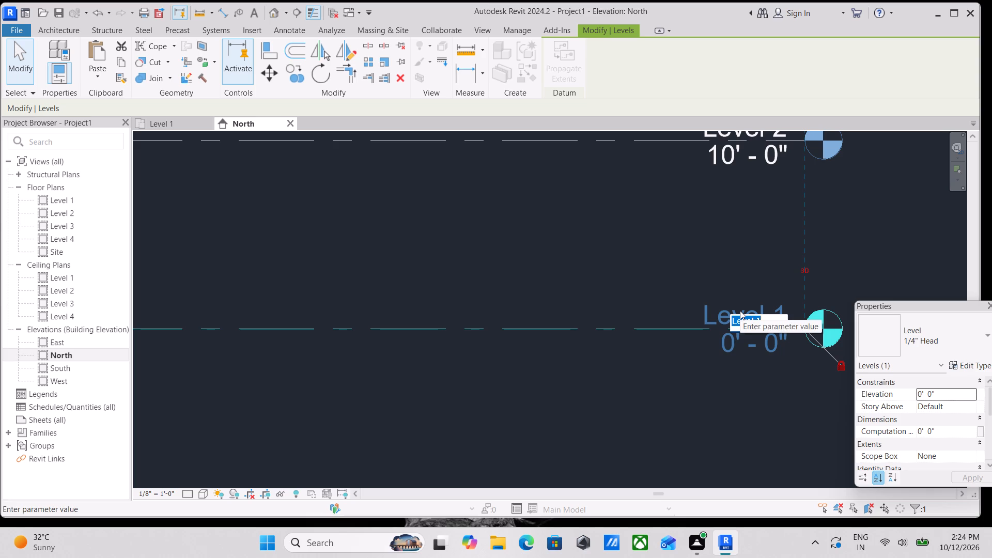
{"action": "key", "text": "BackSpace"}
{"action": "type", "text": "gr"}
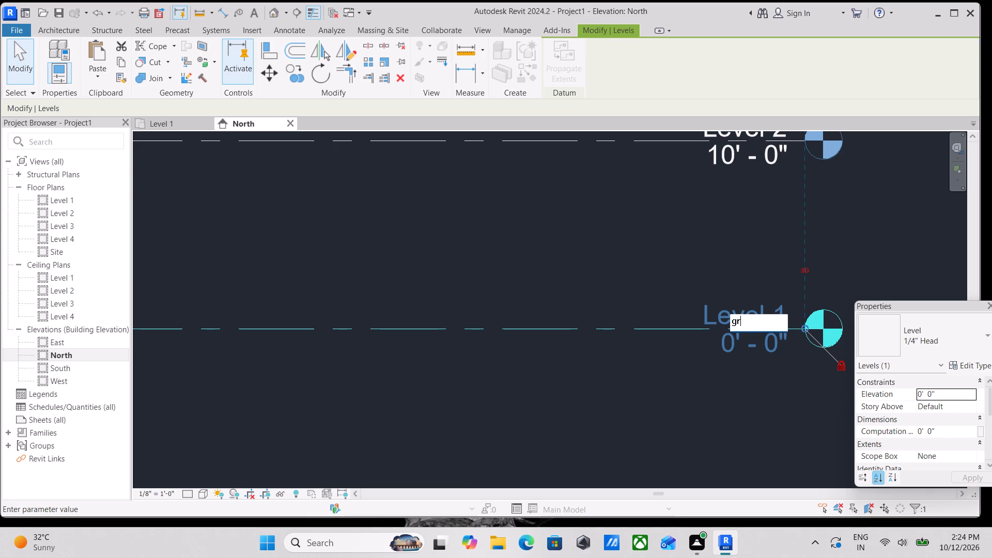
{"action": "key", "text": "BackSpace"}
{"action": "key", "text": "BackSpace"}
{"action": "type", "text": "GR"}
{"action": "type", "text": "OUND"}
{"action": "key", "text": "space"}
{"action": "type", "text": "LVL"}
{"action": "key", "text": "Return"}
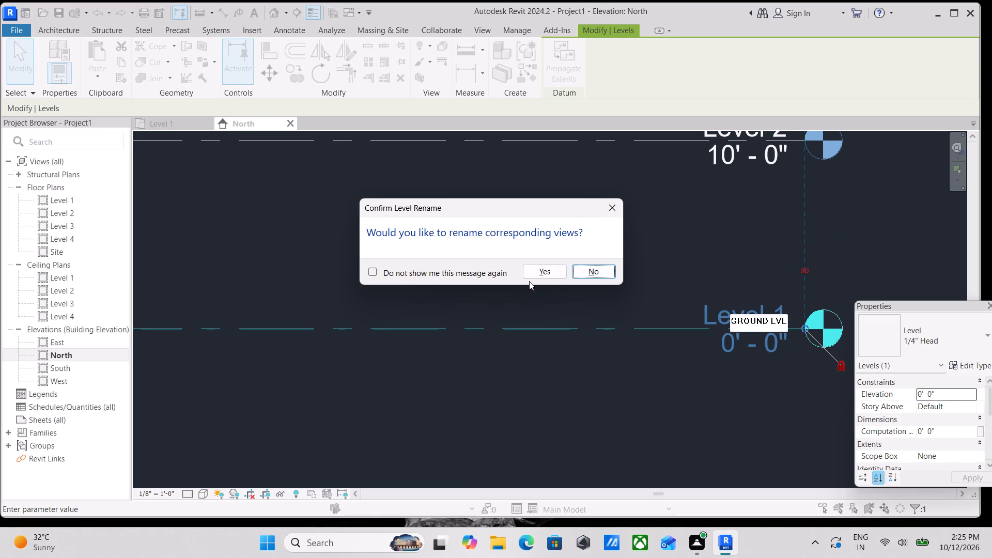
{"action": "left_click", "coordinate": [537, 271]}
Rename Level 2 to FIRST FLOOR and rename its corresponding views as well.
{"action": "scroll", "coordinate": [669, 242], "scroll_direction": "up", "scroll_amount": 1}
{"action": "middle_click_drag", "start_coordinate": [676, 269], "coordinate": [700, 346]}
{"action": "scroll", "coordinate": [715, 299], "scroll_direction": "down", "scroll_amount": 1}
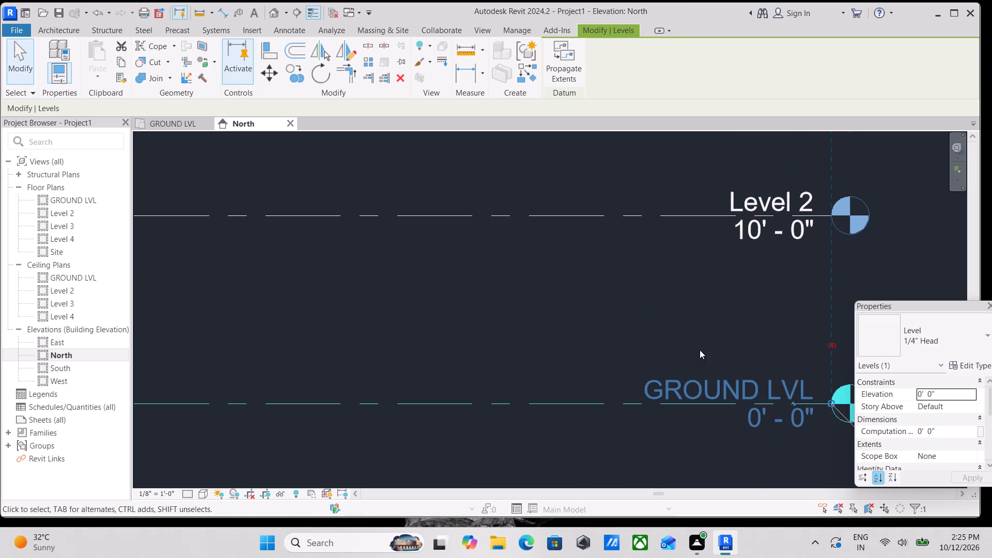
{"action": "middle_click_drag", "start_coordinate": [699, 349], "coordinate": [703, 412]}
{"action": "double_click", "coordinate": [776, 259]}
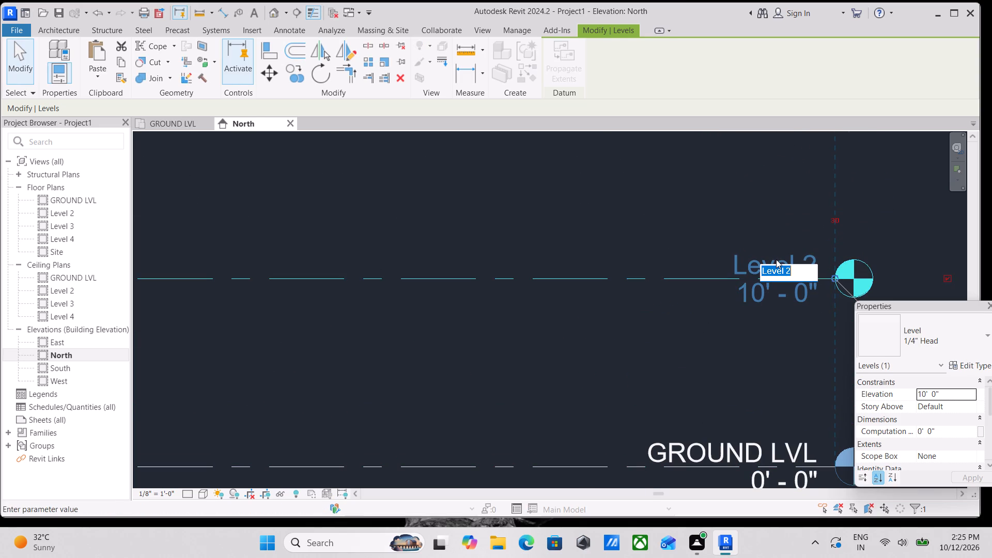
{"action": "key", "text": "BackSpace"}
{"action": "type", "text": "FI"}
{"action": "type", "text": "RST"}
{"action": "key", "text": "space"}
{"action": "type", "text": "FLOOR"}
{"action": "key", "text": "Return"}
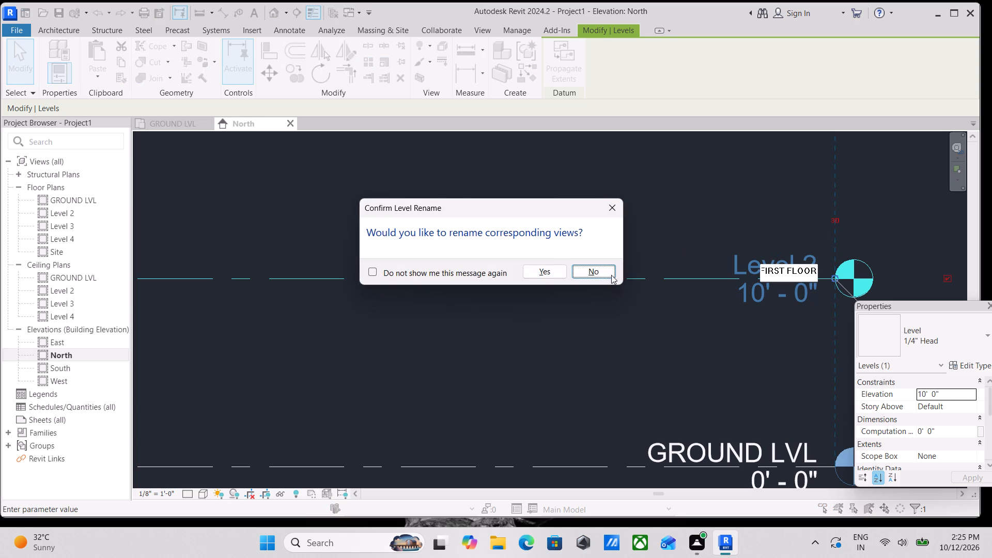
{"action": "left_click", "coordinate": [546, 274]}
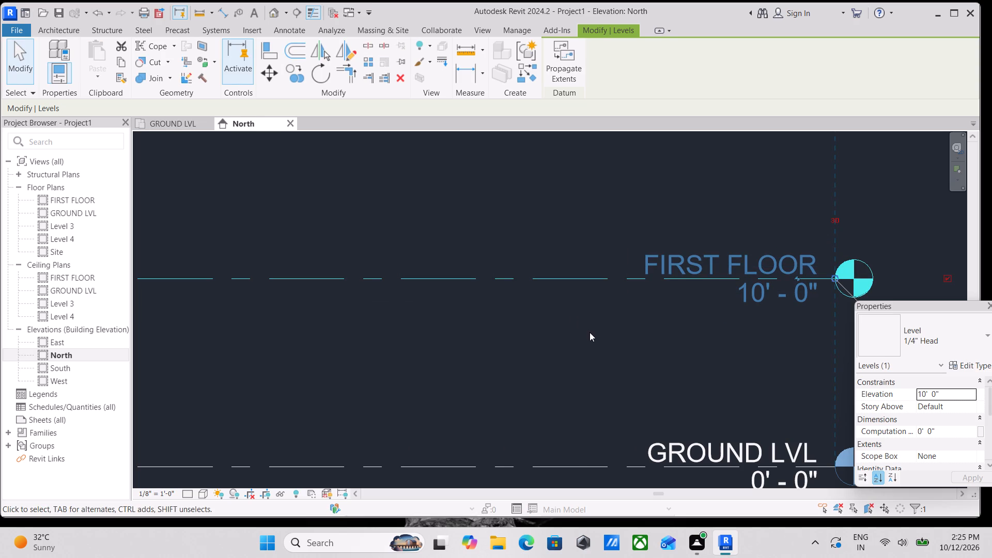
Rename Level 3 to SECOND FLR and rename its corresponding views as well.
{"action": "scroll", "coordinate": [534, 249], "scroll_direction": "down", "scroll_amount": 3}
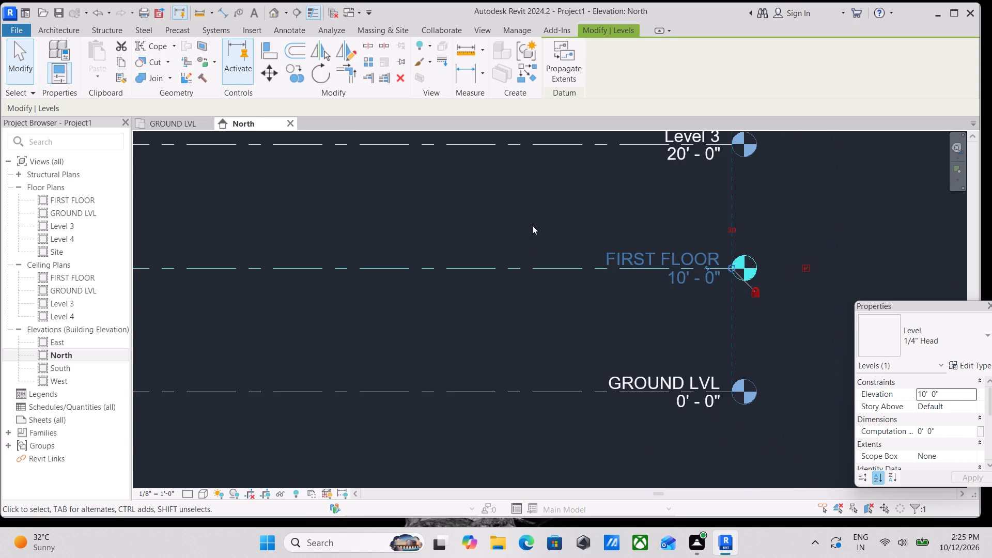
{"action": "middle_click_drag", "start_coordinate": [532, 225], "coordinate": [567, 345]}
{"action": "scroll", "coordinate": [583, 317], "scroll_direction": "down", "scroll_amount": 2}
{"action": "middle_click_drag", "start_coordinate": [583, 317], "coordinate": [610, 317]}
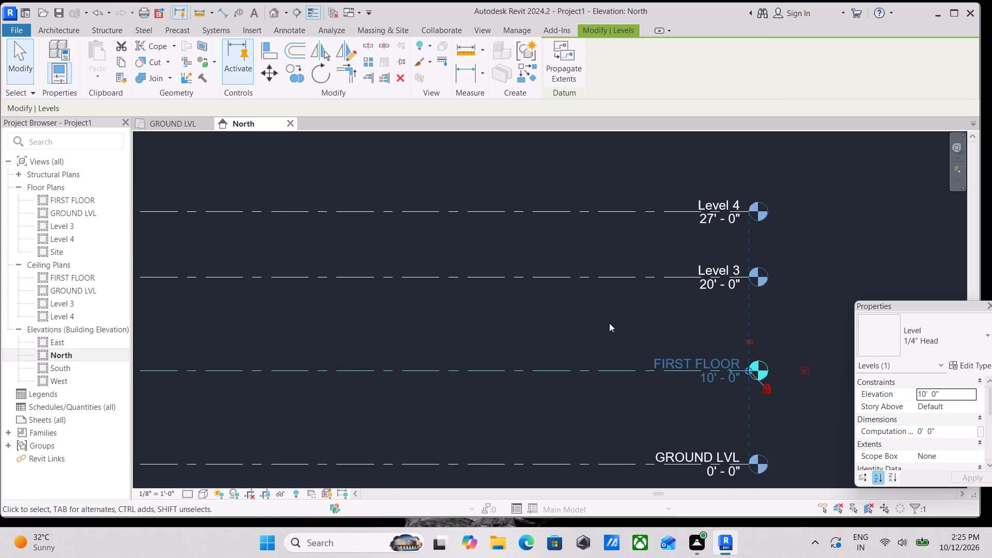
{"action": "middle_click_drag", "start_coordinate": [630, 320], "coordinate": [636, 349]}
{"action": "scroll", "coordinate": [705, 335], "scroll_direction": "down", "scroll_amount": 1}
{"action": "middle_click_drag", "start_coordinate": [705, 335], "coordinate": [704, 343]}
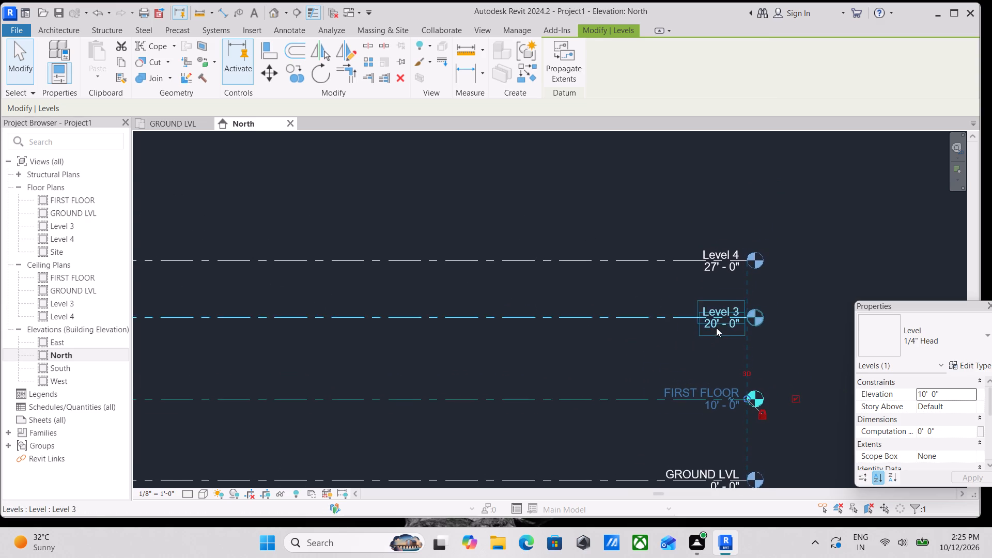
{"action": "scroll", "coordinate": [716, 328], "scroll_direction": "up", "scroll_amount": 3}
{"action": "scroll", "coordinate": [644, 249], "scroll_direction": "down", "scroll_amount": 2}
{"action": "middle_click_drag", "start_coordinate": [652, 253], "coordinate": [768, 255]}
{"action": "scroll", "coordinate": [748, 254], "scroll_direction": "down", "scroll_amount": 2}
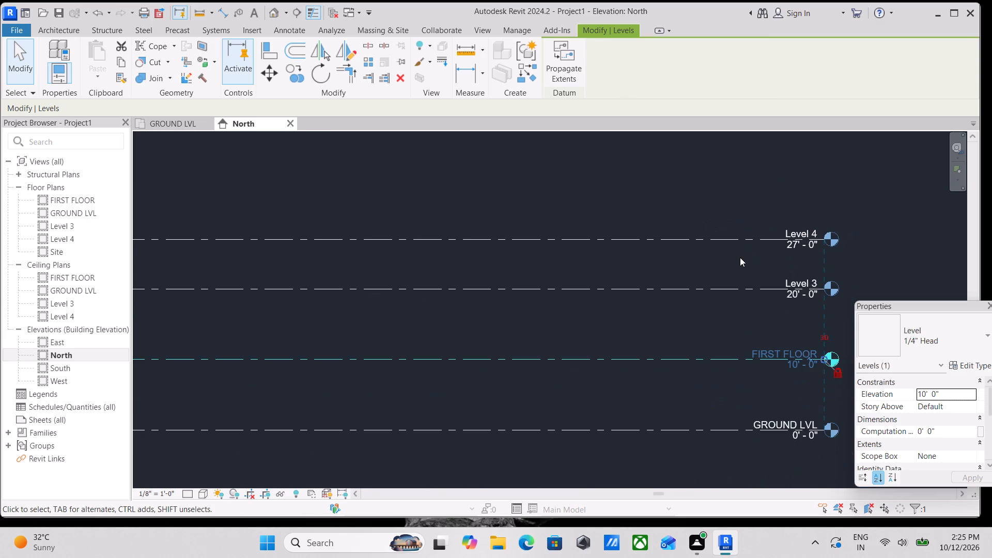
{"action": "scroll", "coordinate": [812, 285], "scroll_direction": "up", "scroll_amount": 2}
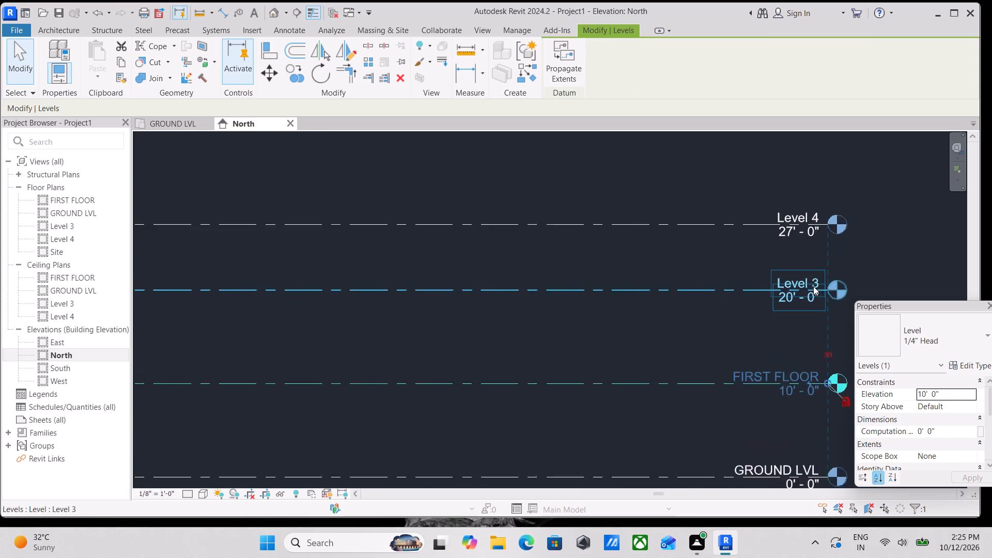
{"action": "scroll", "coordinate": [813, 286], "scroll_direction": "up", "scroll_amount": 7}
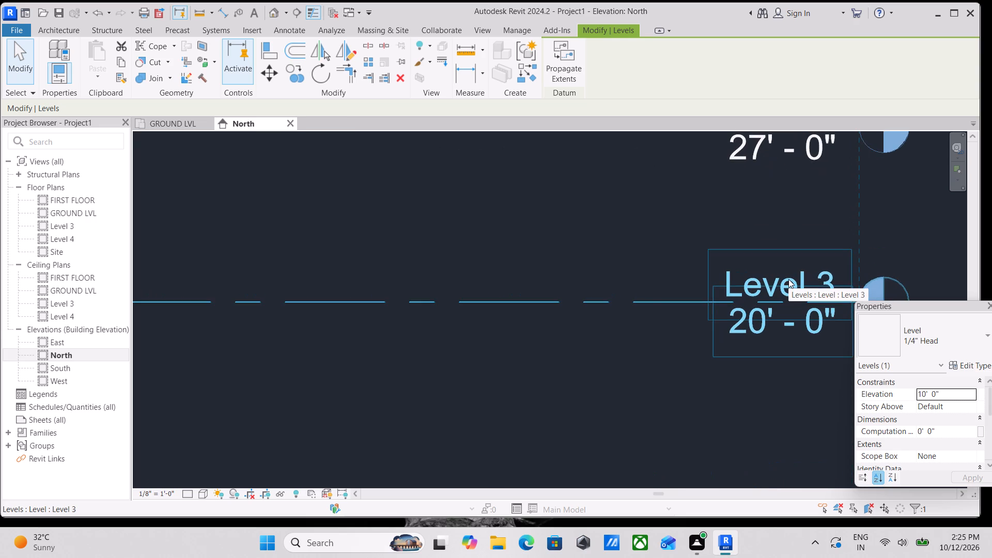
{"action": "scroll", "coordinate": [788, 279], "scroll_direction": "down", "scroll_amount": 3}
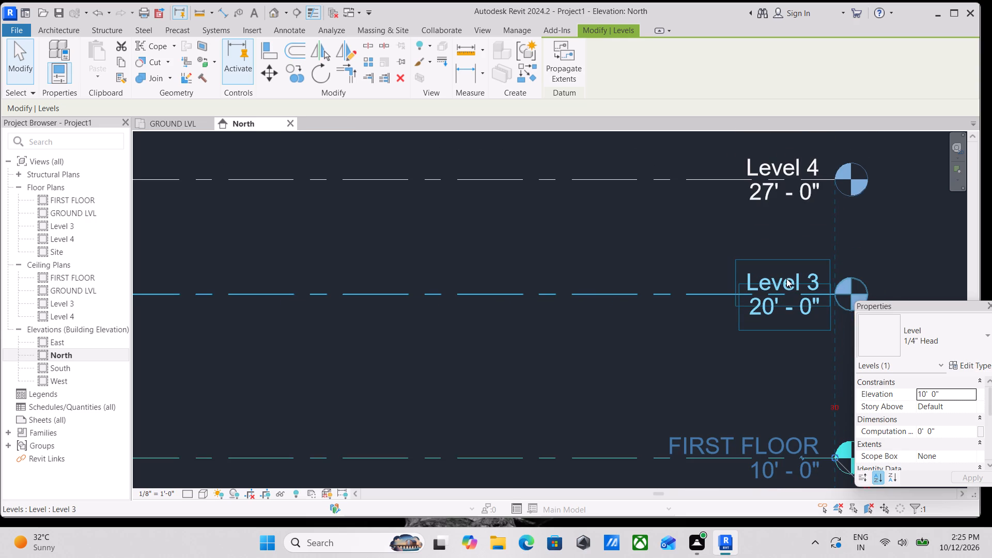
{"action": "left_click", "coordinate": [781, 272]}
{"action": "left_click", "coordinate": [781, 272]}
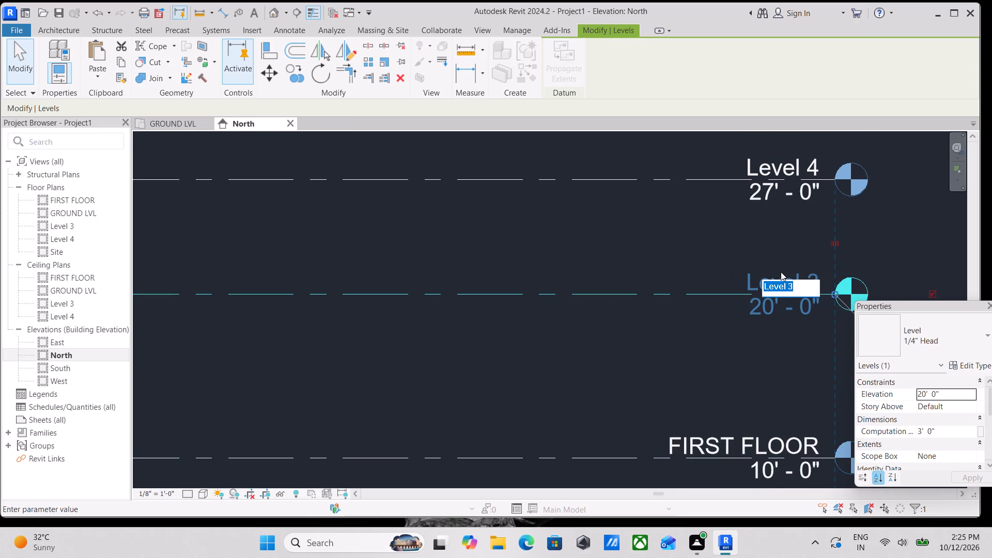
{"action": "key", "text": "BackSpace"}
{"action": "type", "text": "SECOND"}
{"action": "key", "text": "space"}
{"action": "type", "text": "FL"}
{"action": "key", "text": "r"}
{"action": "key", "text": "Return"}
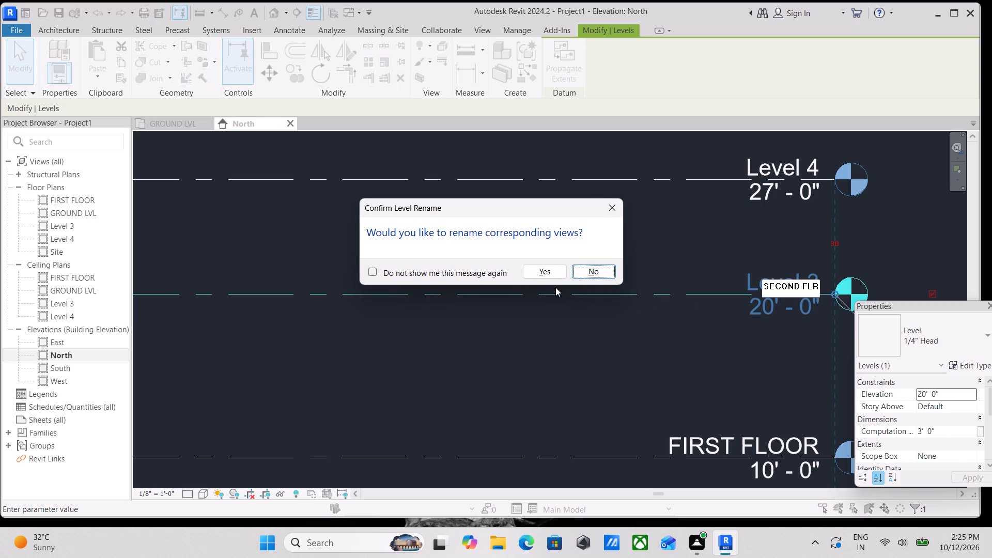
{"action": "left_click", "coordinate": [545, 271]}
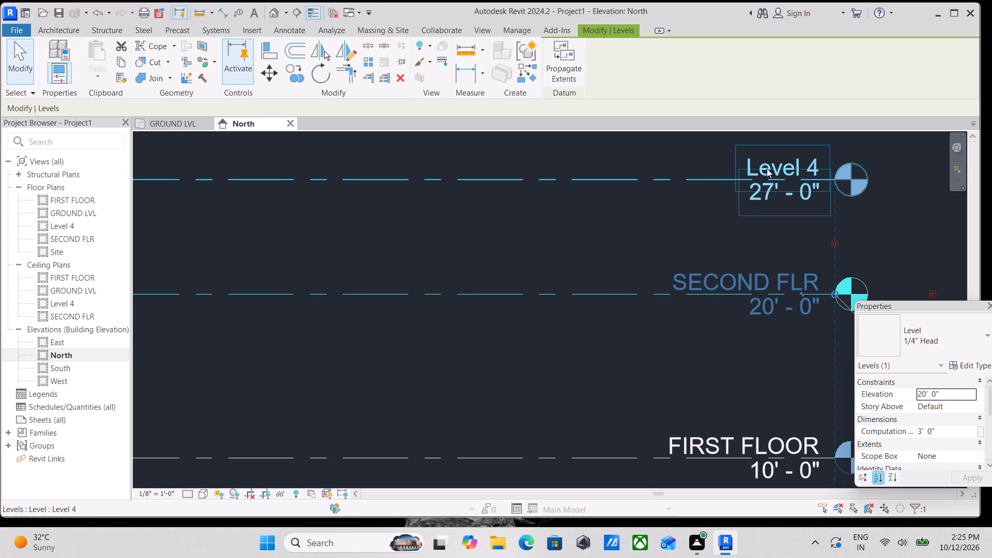
Rename Level 4 to TOP OF ROOF and rename its corresponding views as well.
{"action": "double_click", "coordinate": [773, 159]}
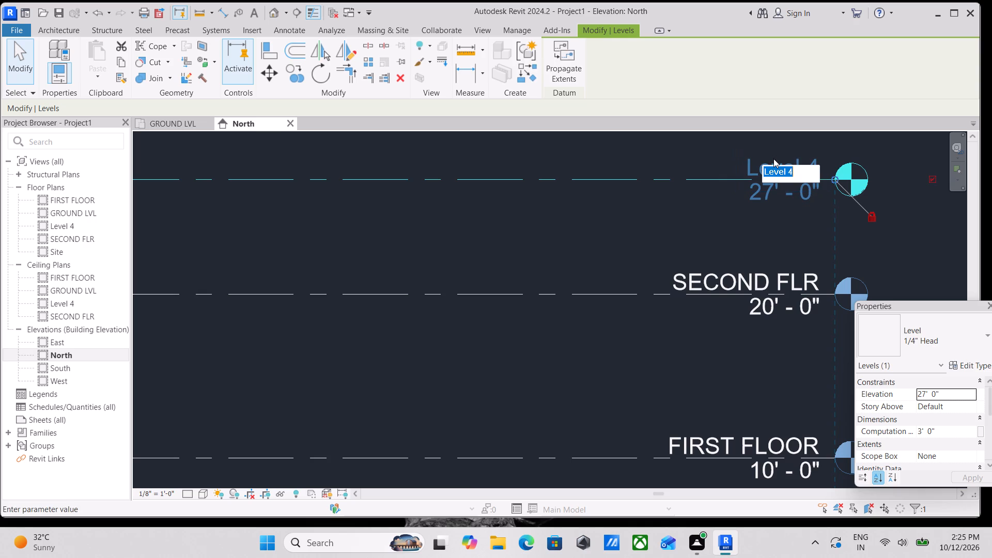
{"action": "key", "text": "BackSpace"}
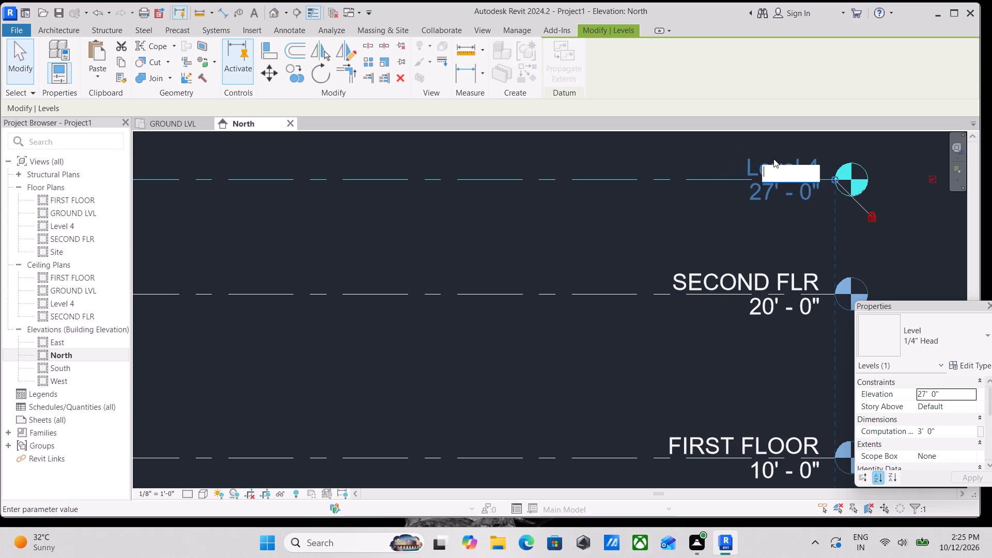
{"action": "type", "text": "TO"}
{"action": "type", "text": "P OF"}
{"action": "key", "text": "space"}
{"action": "type", "text": "ROOF"}
{"action": "key", "text": "Return"}
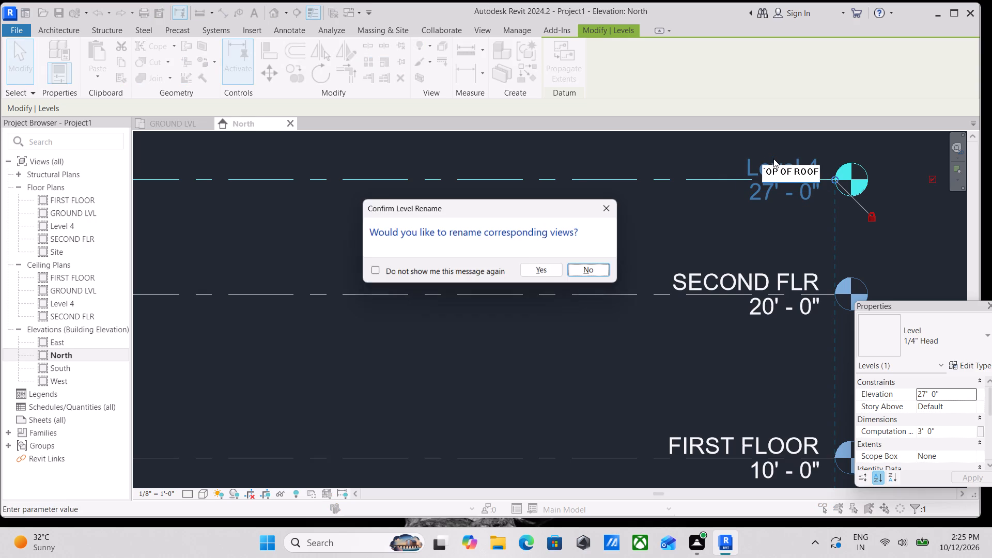
{"action": "left_click", "coordinate": [551, 271]}
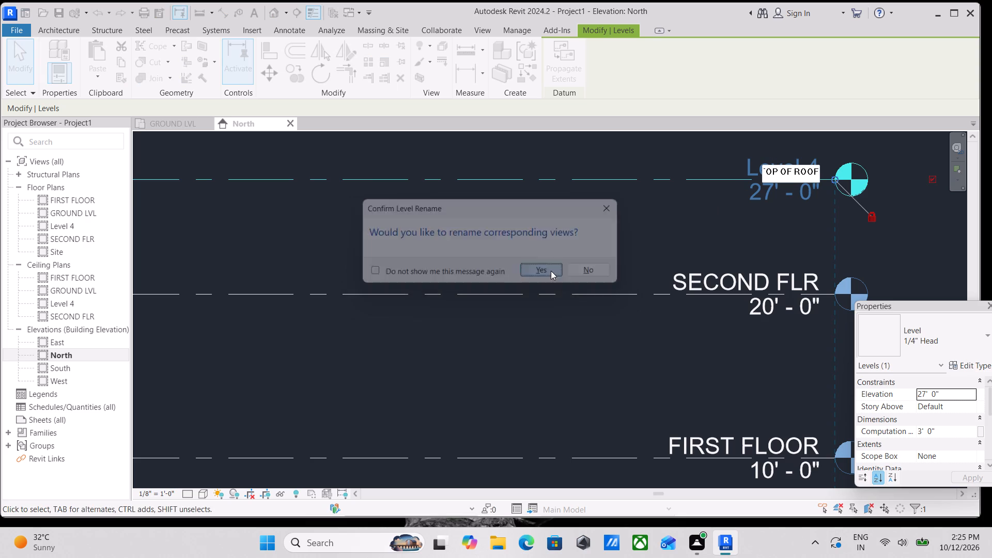
Place an aligned dimension between the TOP OF ROOF and SECOND FLR level lines, and exit the dimension command.
{"action": "scroll", "coordinate": [581, 299], "scroll_direction": "down", "scroll_amount": 4}
{"action": "middle_click_drag", "start_coordinate": [585, 301], "coordinate": [610, 329]}
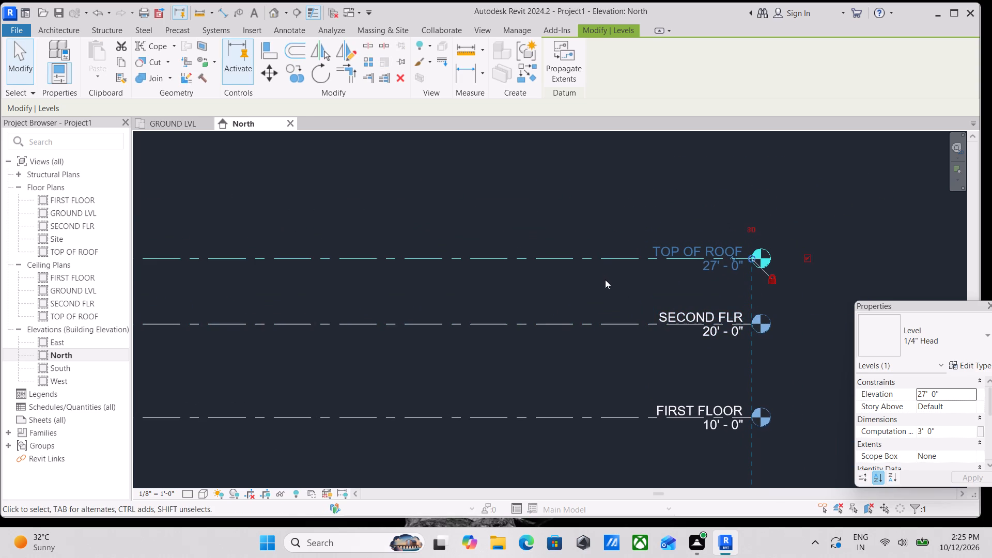
{"action": "type", "text": "DI"}
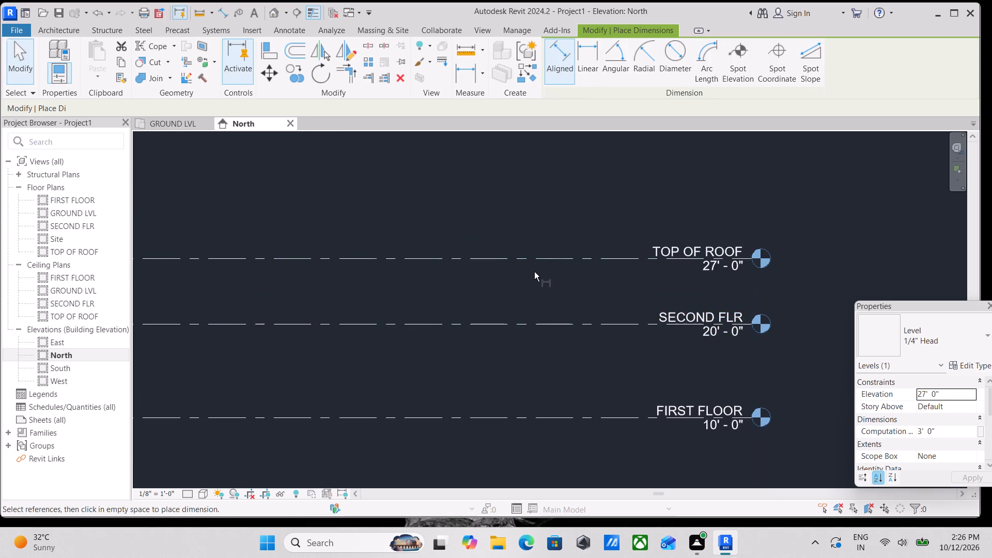
{"action": "left_click", "coordinate": [531, 259]}
{"action": "left_click", "coordinate": [546, 325]}
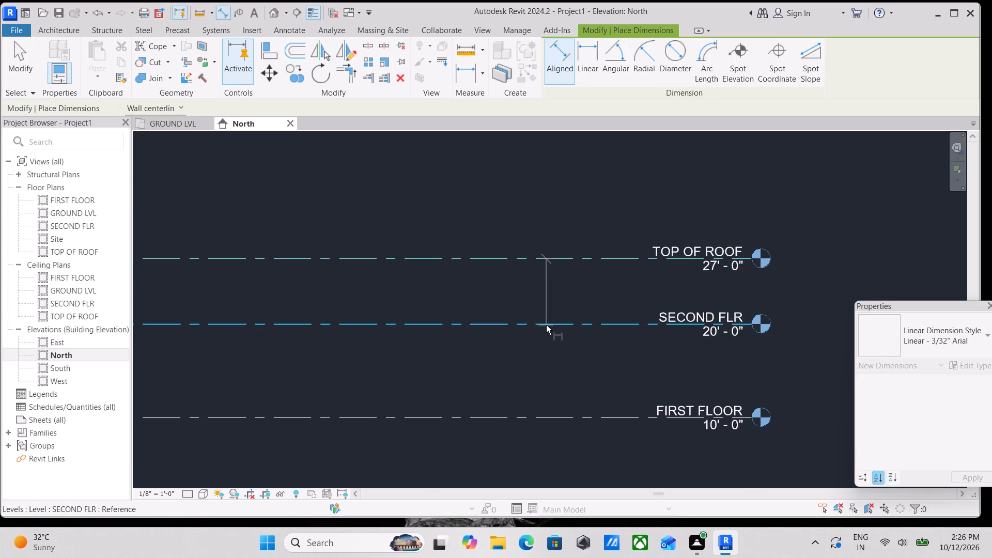
{"action": "left_click", "coordinate": [534, 287]}
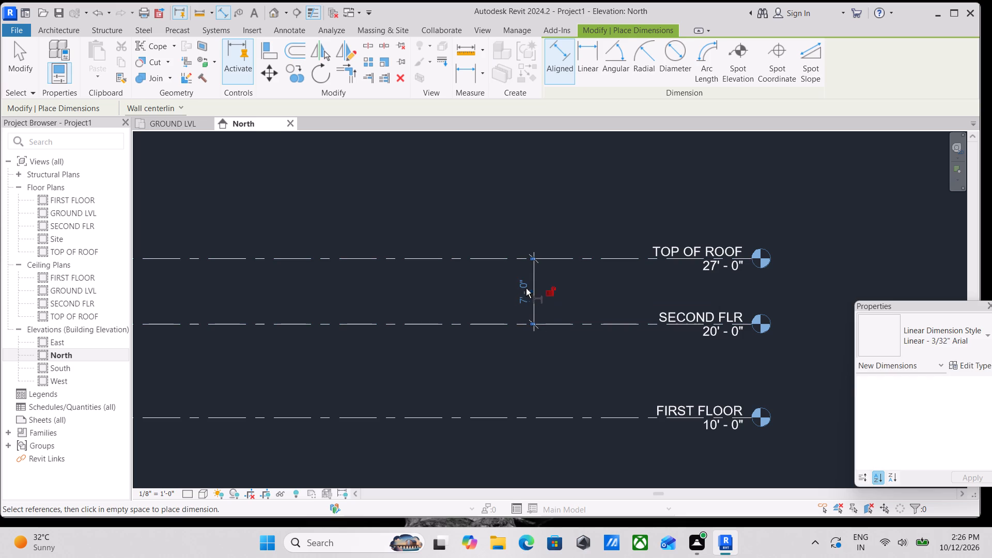
{"action": "left_click", "coordinate": [523, 288]}
{"action": "key", "text": "Escape"}
{"action": "scroll", "coordinate": [524, 288], "scroll_direction": "up", "scroll_amount": 3}
{"action": "key", "text": "Escape"}
{"action": "key", "text": "Escape"}
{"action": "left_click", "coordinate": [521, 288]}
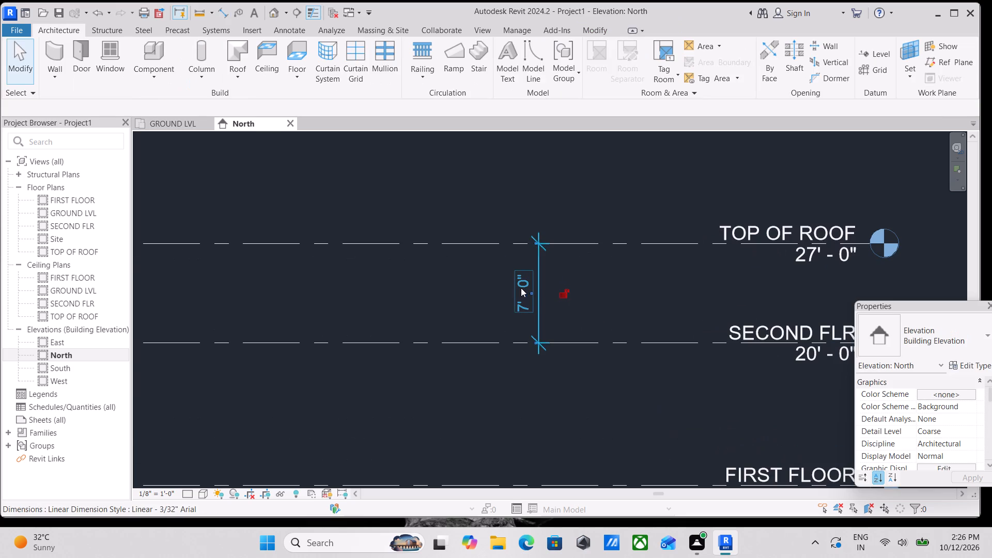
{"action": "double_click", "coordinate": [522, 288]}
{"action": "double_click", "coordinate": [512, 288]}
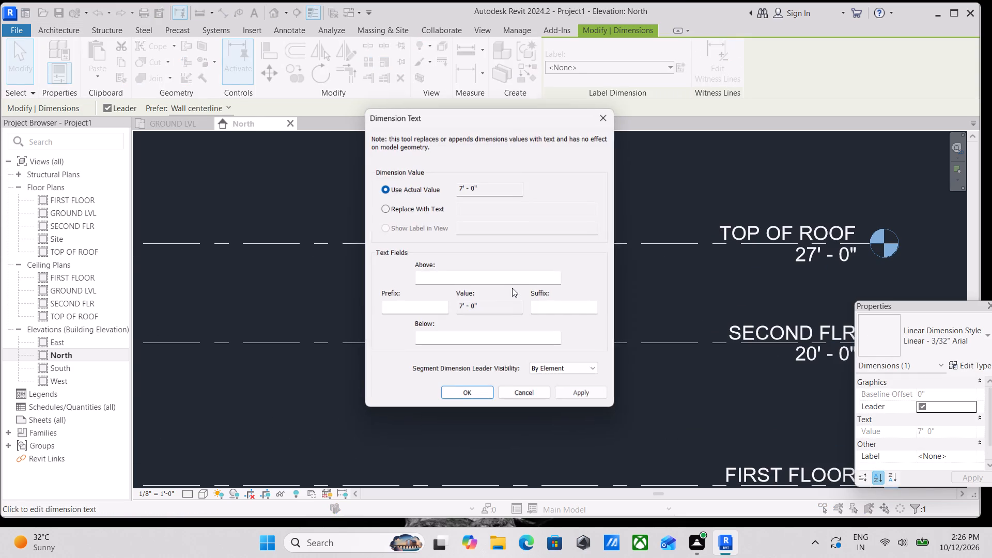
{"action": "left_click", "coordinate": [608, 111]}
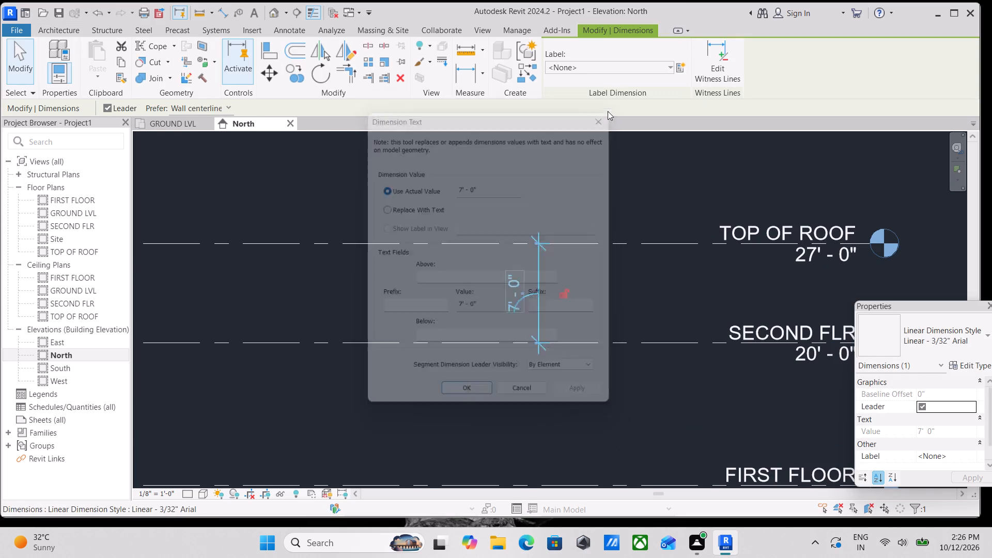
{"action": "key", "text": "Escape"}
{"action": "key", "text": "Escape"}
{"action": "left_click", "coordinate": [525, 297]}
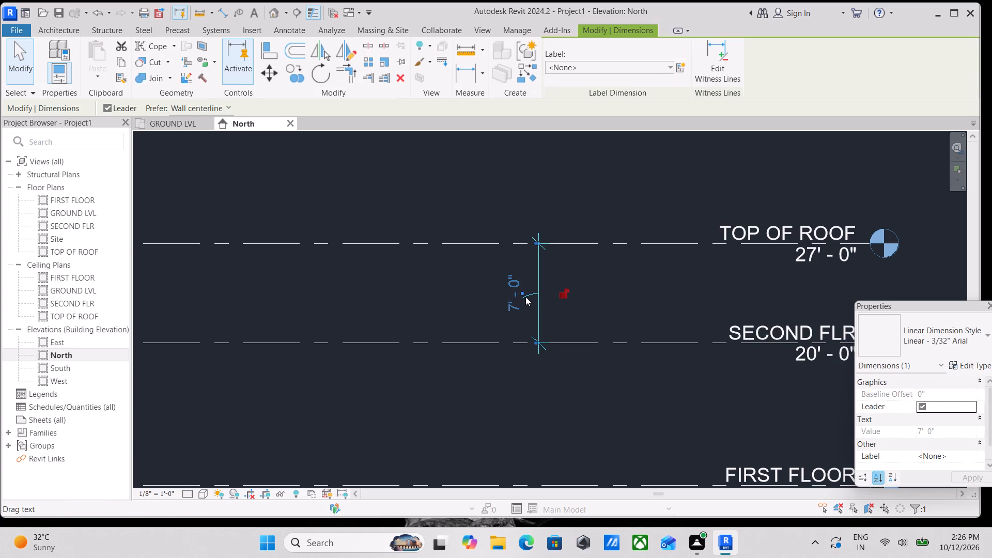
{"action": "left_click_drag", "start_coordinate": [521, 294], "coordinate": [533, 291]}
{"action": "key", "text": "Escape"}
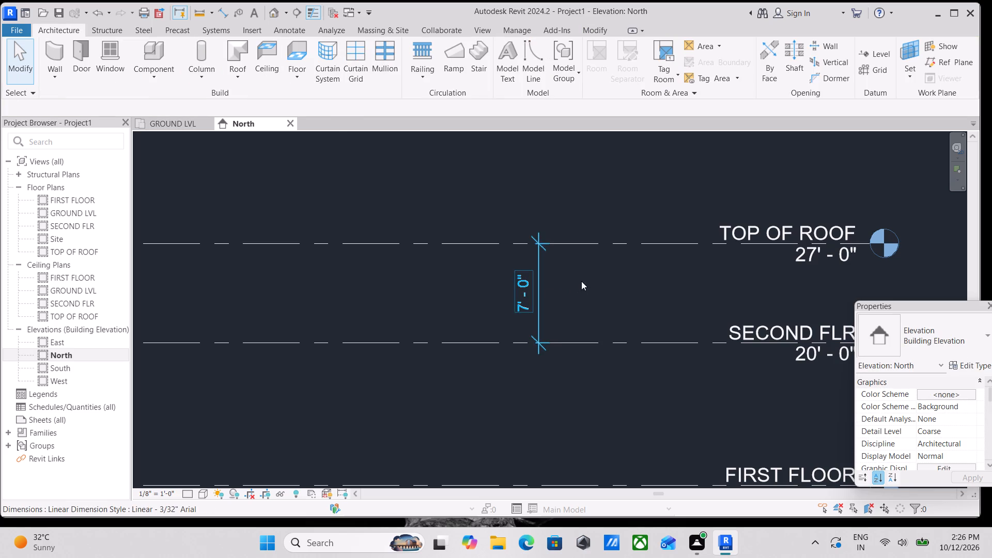
Set the distance between the TOP OF ROOF and SECOND FLR levels to 10' by moving the TOP OF ROOF level.
{"action": "scroll", "coordinate": [594, 275], "scroll_direction": "down", "scroll_amount": 2}
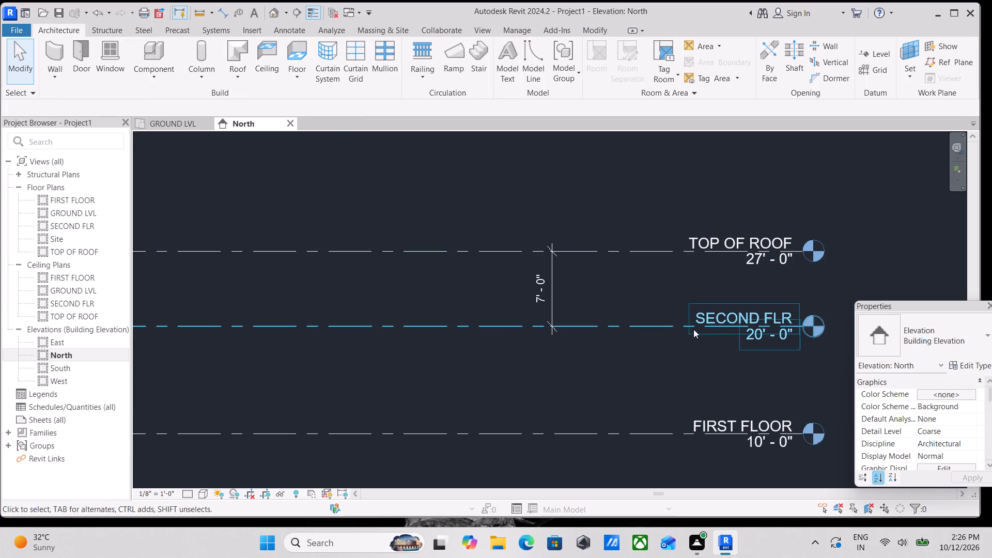
{"action": "left_click", "coordinate": [670, 247]}
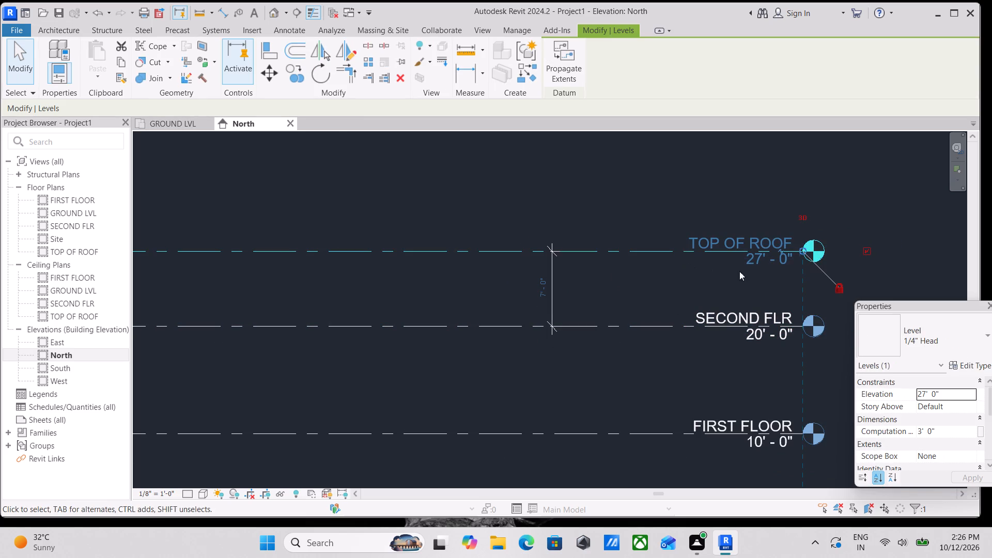
{"action": "left_click", "coordinate": [544, 285]}
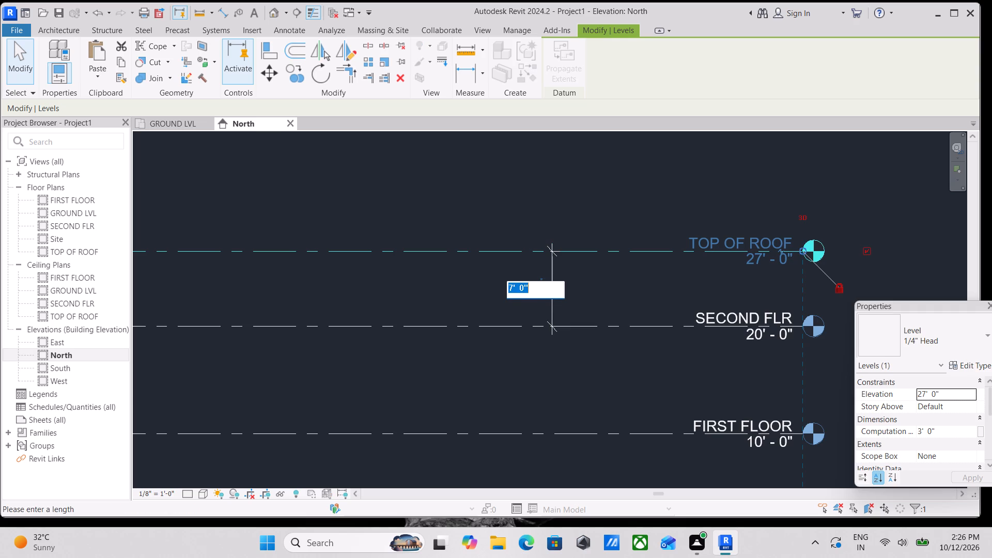
{"action": "type", "text": "10"}
{"action": "key", "text": "apostrophe"}
{"action": "key", "text": "Return"}
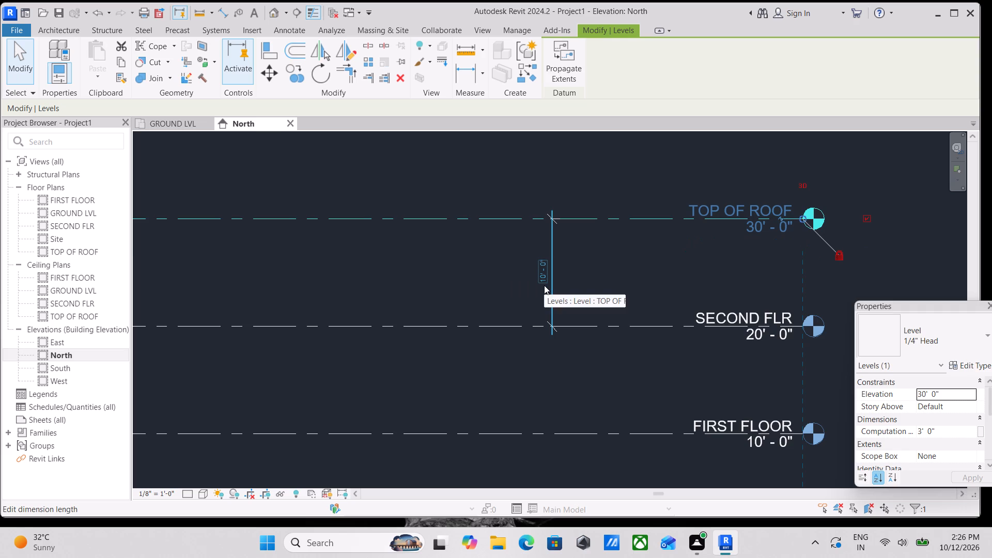
{"action": "key", "text": "1"}
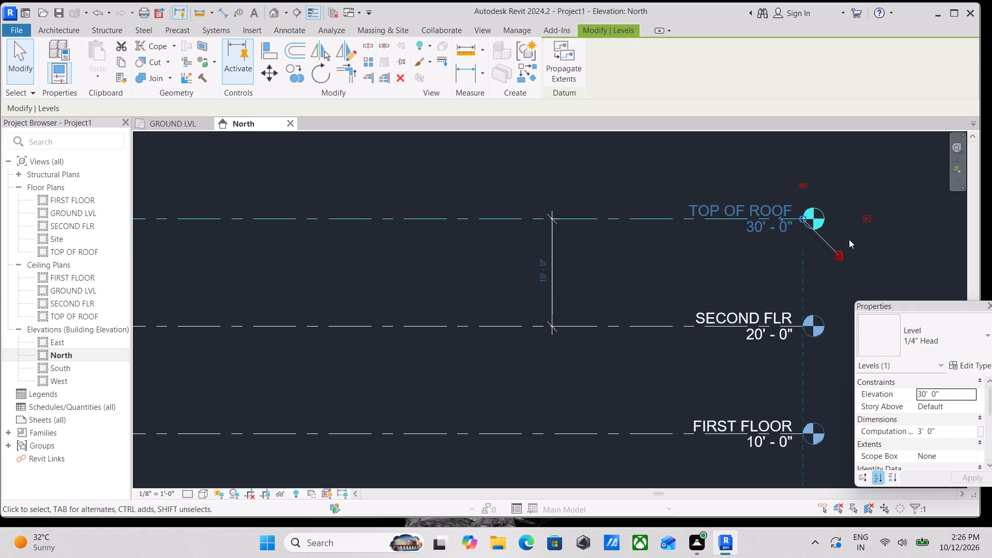
{"action": "key", "text": "Escape"}
Switch from the North elevation to the GROUND LVL floor plan, with all four elevation markers in view.
{"action": "scroll", "coordinate": [795, 245], "scroll_direction": "down", "scroll_amount": 3}
{"action": "scroll", "coordinate": [721, 253], "scroll_direction": "down", "scroll_amount": 3}
{"action": "middle_click_drag", "start_coordinate": [725, 260], "coordinate": [835, 245]}
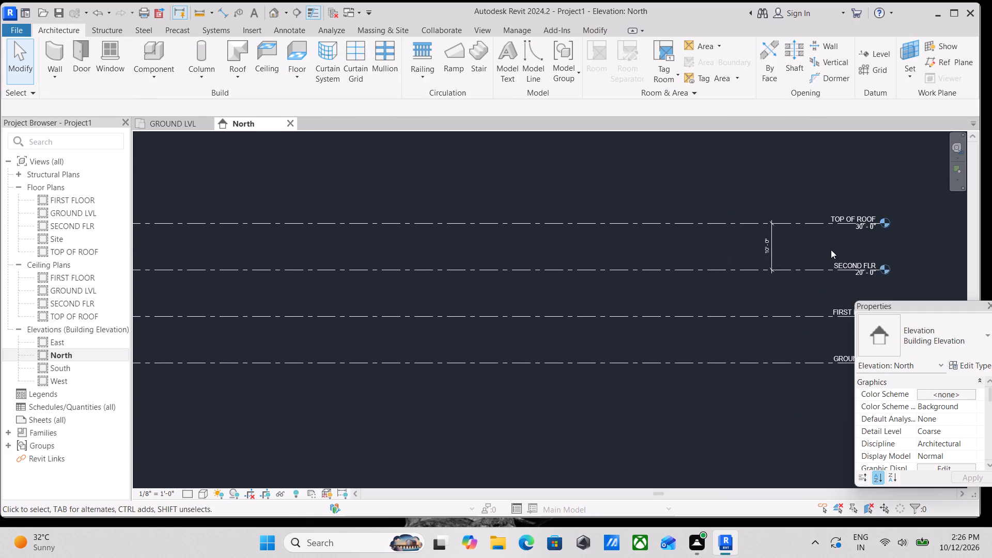
{"action": "middle_click_drag", "start_coordinate": [696, 316], "coordinate": [847, 285]}
{"action": "scroll", "coordinate": [598, 309], "scroll_direction": "down", "scroll_amount": 1}
{"action": "middle_click_drag", "start_coordinate": [598, 309], "coordinate": [597, 317]}
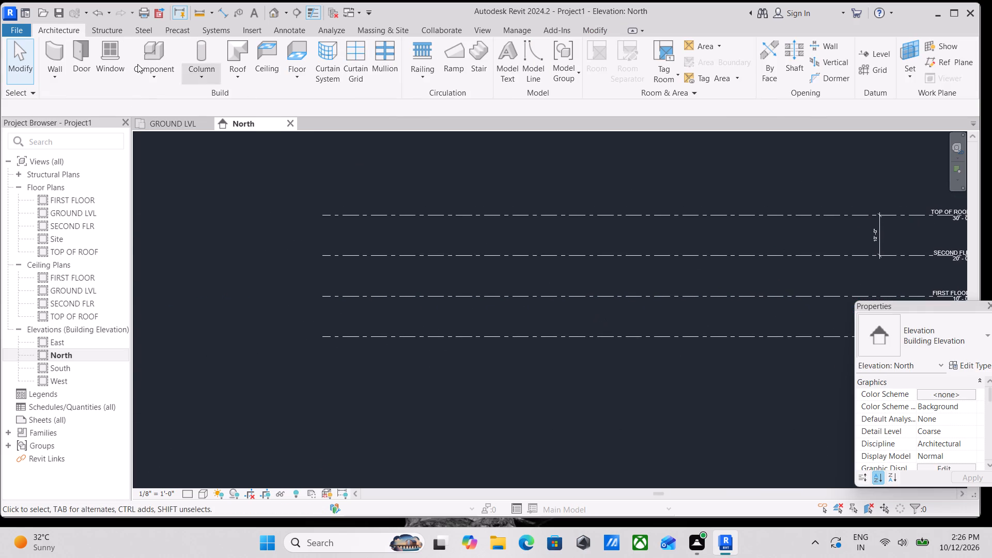
{"action": "left_click", "coordinate": [174, 124]}
{"action": "scroll", "coordinate": [407, 315], "scroll_direction": "up", "scroll_amount": 2}
{"action": "scroll", "coordinate": [414, 296], "scroll_direction": "down", "scroll_amount": 1}
{"action": "middle_click_drag", "start_coordinate": [420, 292], "coordinate": [450, 278]}
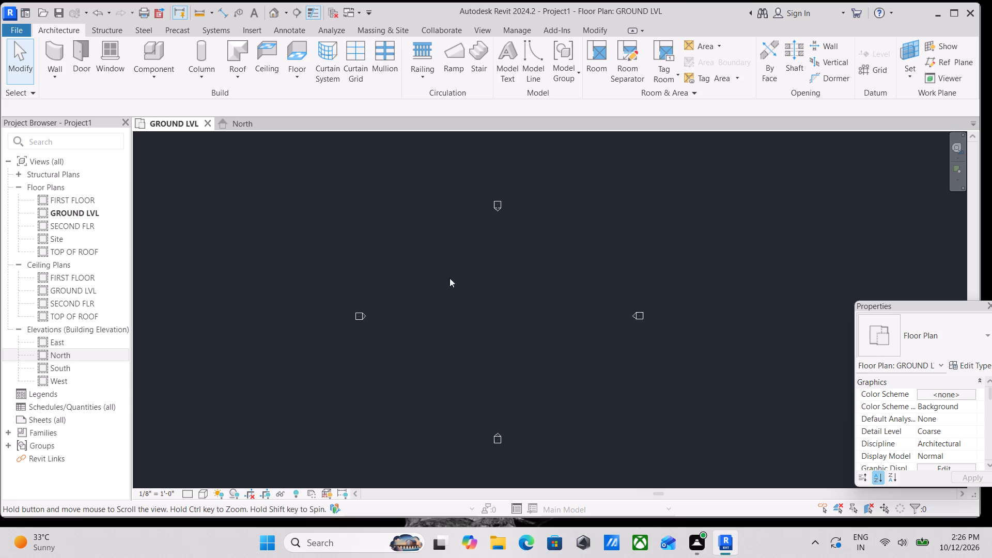
{"action": "middle_click_drag", "start_coordinate": [450, 278], "coordinate": [449, 281]}
Start a CAD import into the GROUND LVL floor plan.
{"action": "left_click", "coordinate": [260, 29]}
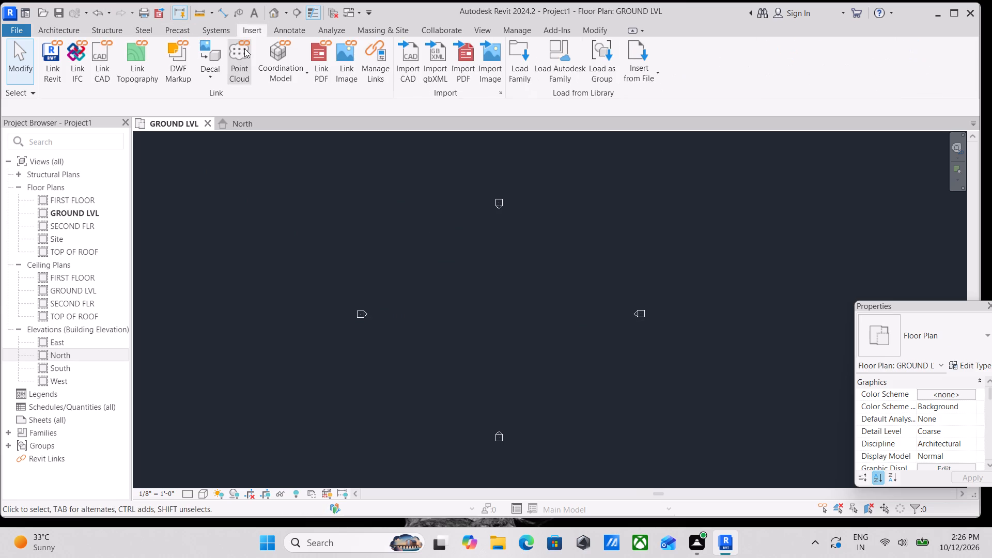
{"action": "left_click", "coordinate": [400, 67]}
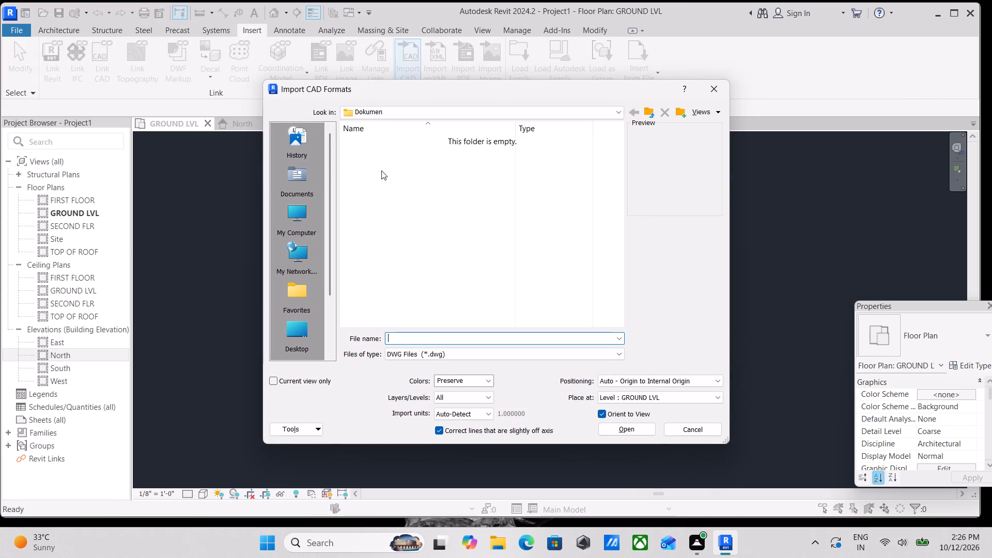
Browse the Documents, History, computer, network, Favorites, Desktop and Imperial Library locations for the floor plan DWG file.
{"action": "left_click", "coordinate": [290, 181]}
{"action": "scroll", "coordinate": [391, 268], "scroll_direction": "down", "scroll_amount": 1}
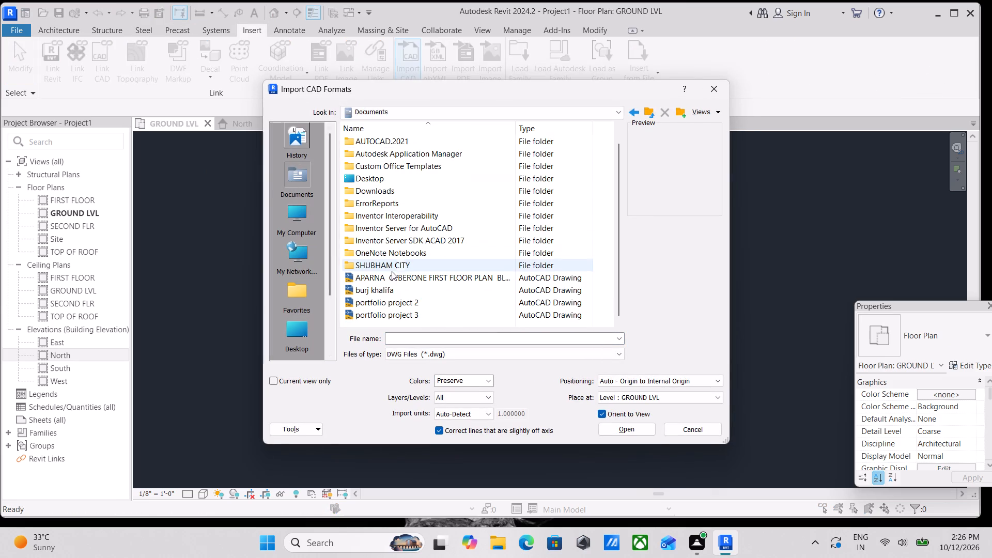
{"action": "scroll", "coordinate": [392, 271], "scroll_direction": "down", "scroll_amount": 1}
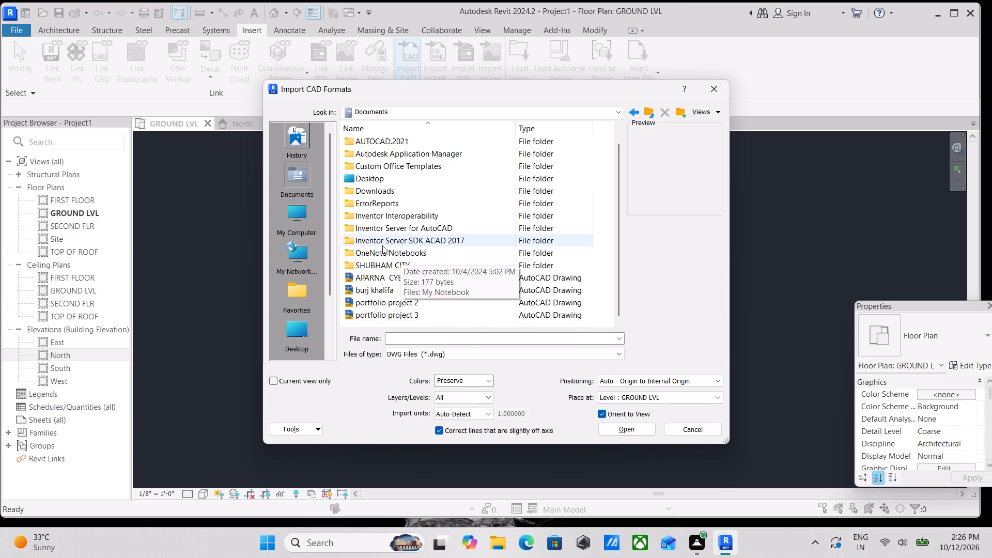
{"action": "left_click", "coordinate": [298, 164]}
{"action": "left_click", "coordinate": [294, 145]}
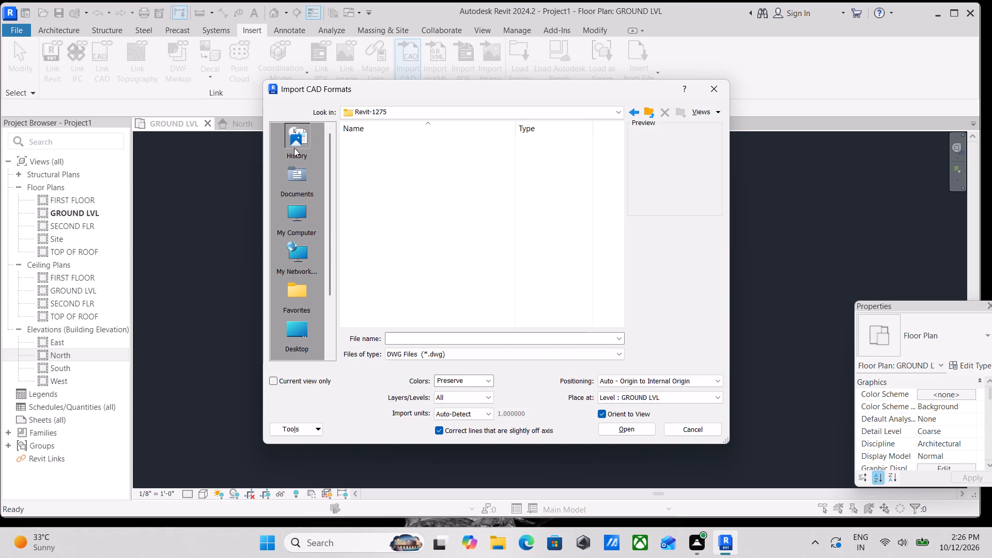
{"action": "scroll", "coordinate": [403, 271], "scroll_direction": "down", "scroll_amount": 6}
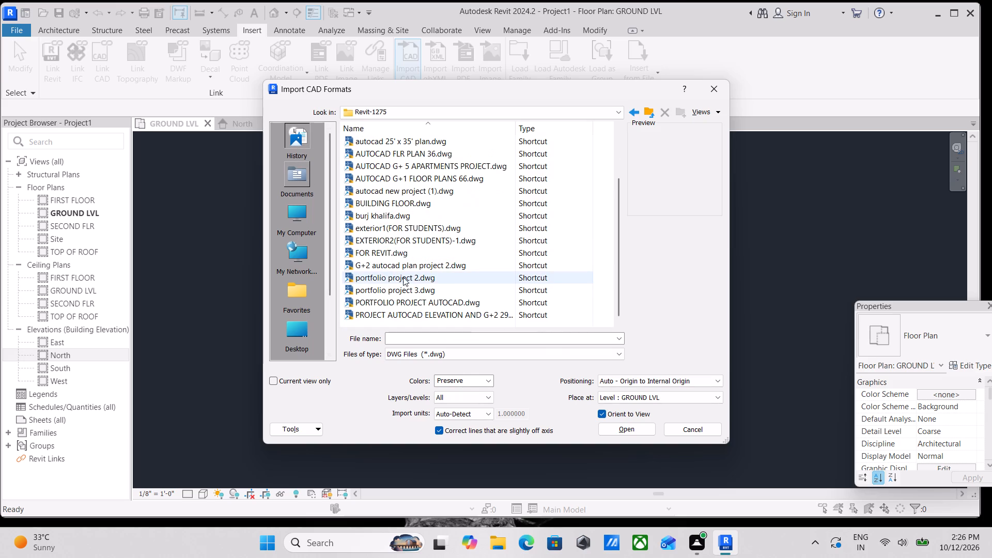
{"action": "scroll", "coordinate": [419, 246], "scroll_direction": "down", "scroll_amount": 4}
{"action": "left_click", "coordinate": [297, 187]}
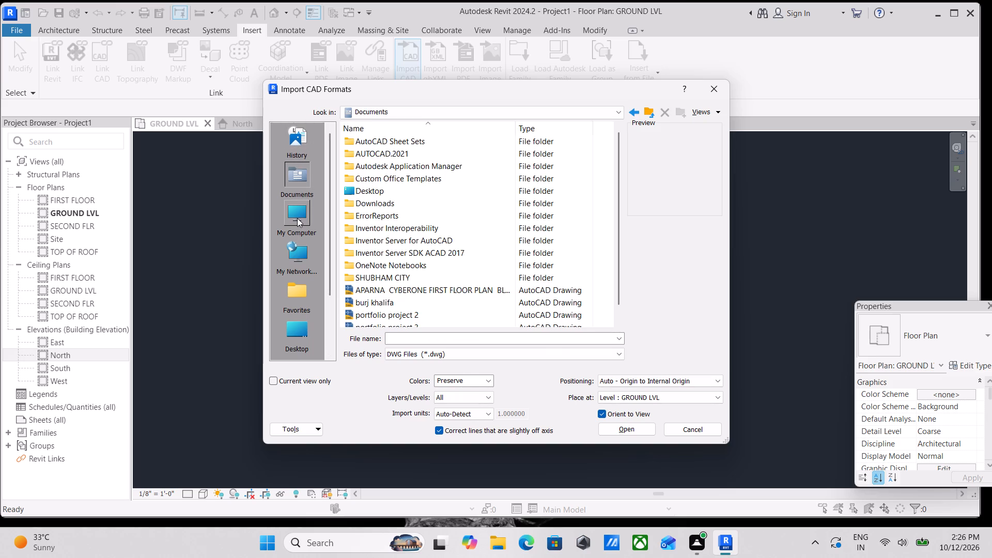
{"action": "left_click", "coordinate": [297, 218]}
{"action": "scroll", "coordinate": [398, 213], "scroll_direction": "down", "scroll_amount": 1}
{"action": "left_click", "coordinate": [295, 268]}
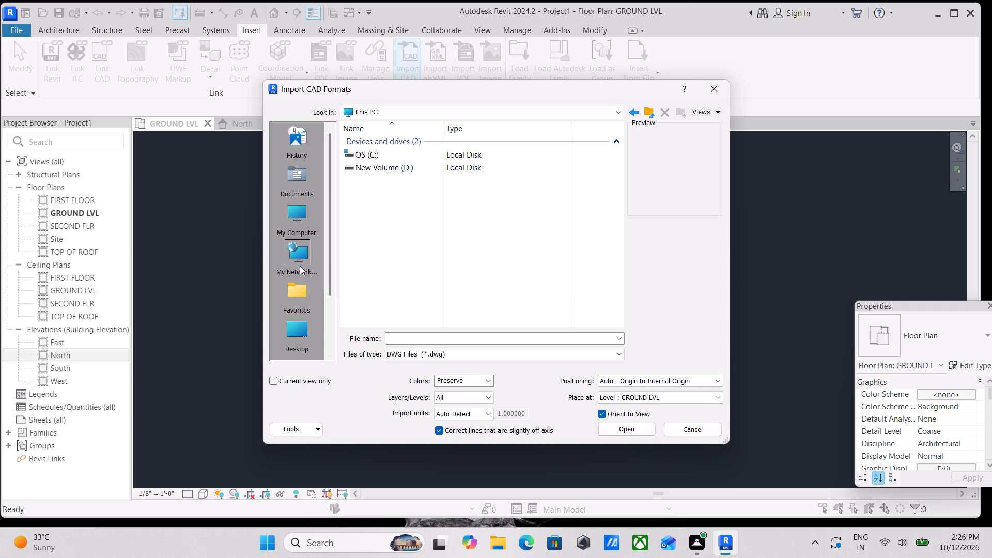
{"action": "left_click", "coordinate": [304, 296]}
{"action": "scroll", "coordinate": [313, 259], "scroll_direction": "down", "scroll_amount": 2}
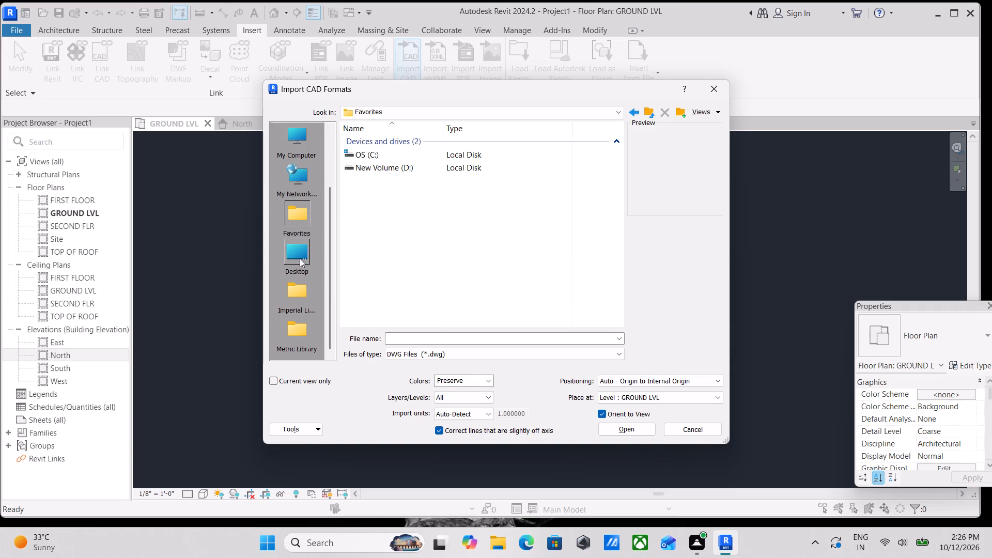
{"action": "left_click", "coordinate": [300, 258]}
{"action": "scroll", "coordinate": [352, 215], "scroll_direction": "down", "scroll_amount": 1}
{"action": "left_click", "coordinate": [300, 291]}
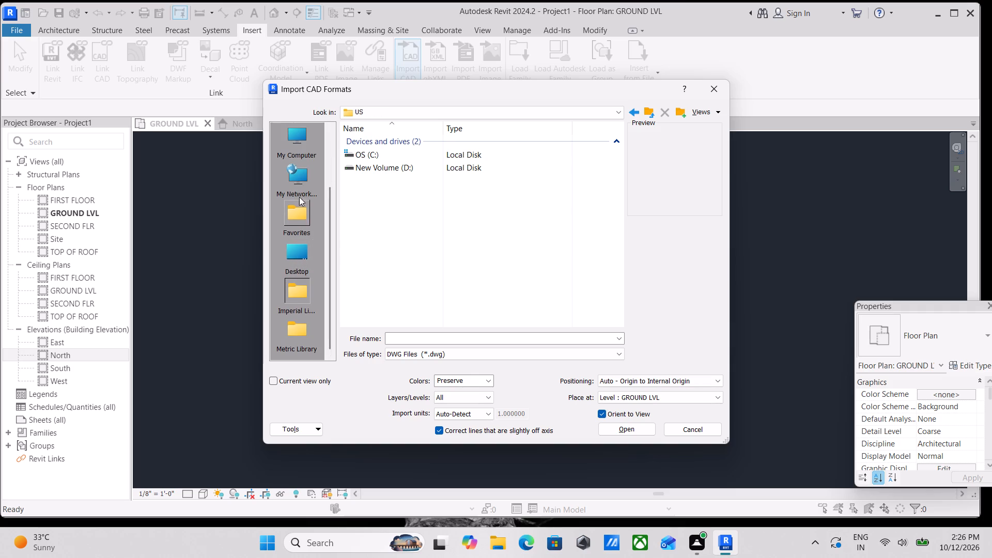
{"action": "left_click", "coordinate": [299, 192]}
{"action": "left_click", "coordinate": [532, 358]}
{"action": "left_click", "coordinate": [532, 358]}
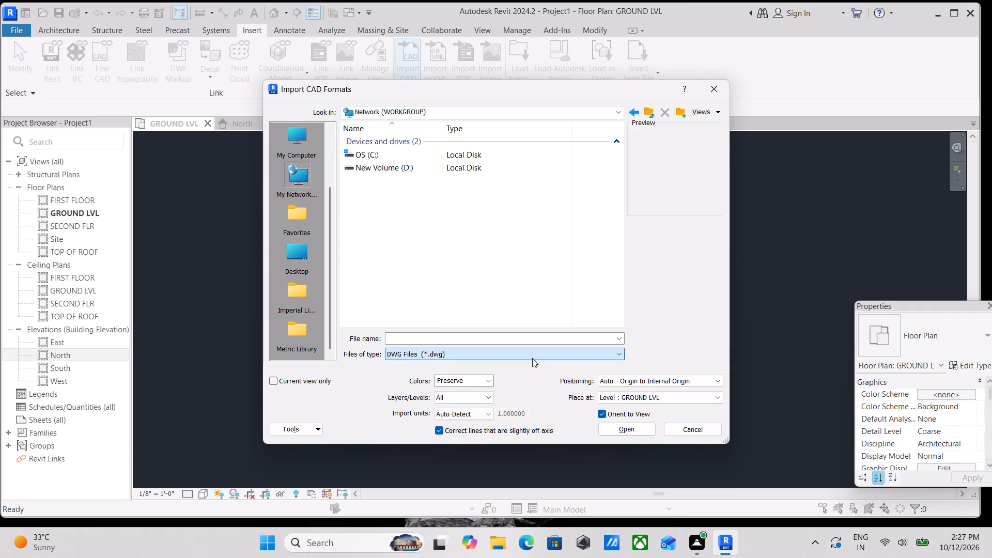
Recheck the available file locations and look through the Documents folder for the floor plan DWG file.
{"action": "scroll", "coordinate": [459, 251], "scroll_direction": "up", "scroll_amount": 3}
{"action": "double_click", "coordinate": [298, 145]}
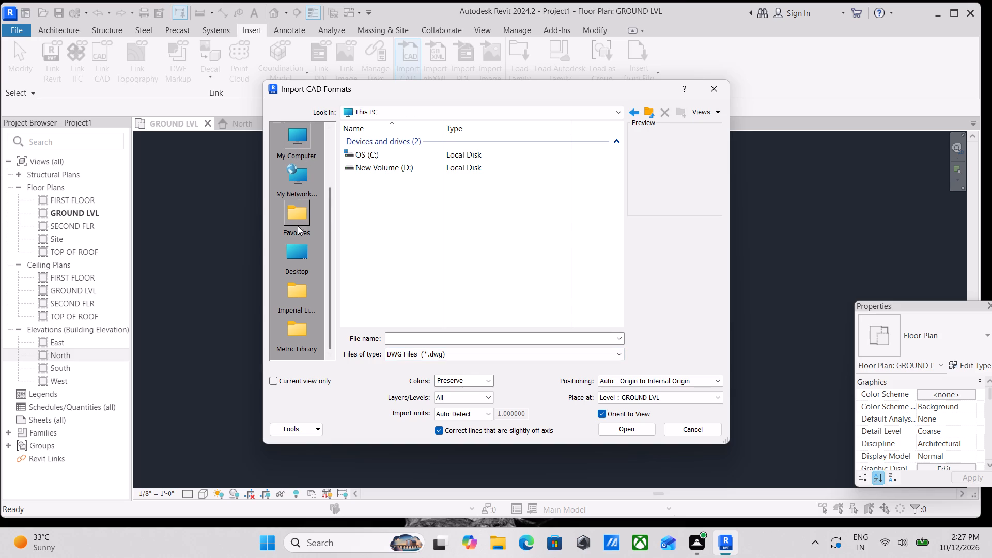
{"action": "double_click", "coordinate": [298, 220]}
{"action": "double_click", "coordinate": [300, 186]}
{"action": "left_click", "coordinate": [298, 145]}
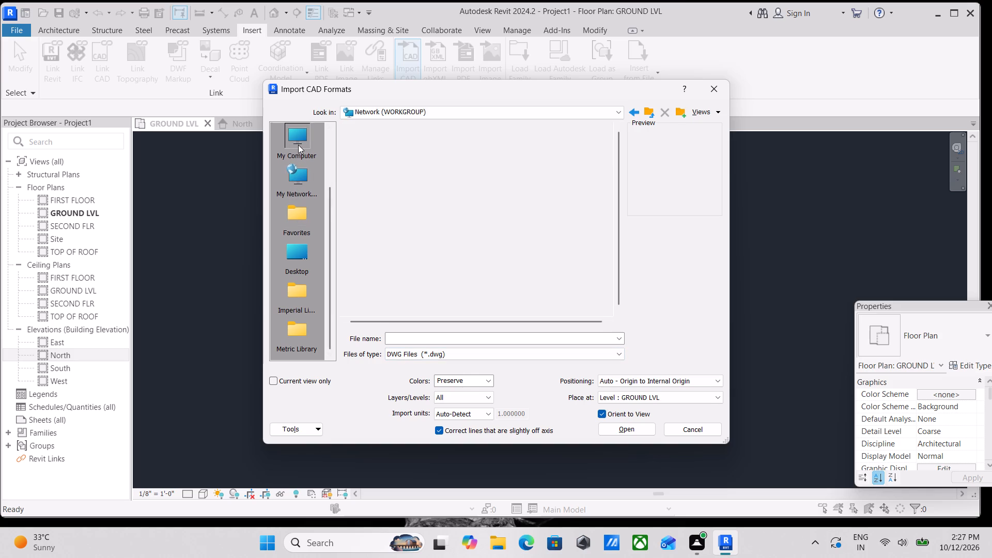
{"action": "double_click", "coordinate": [299, 181]}
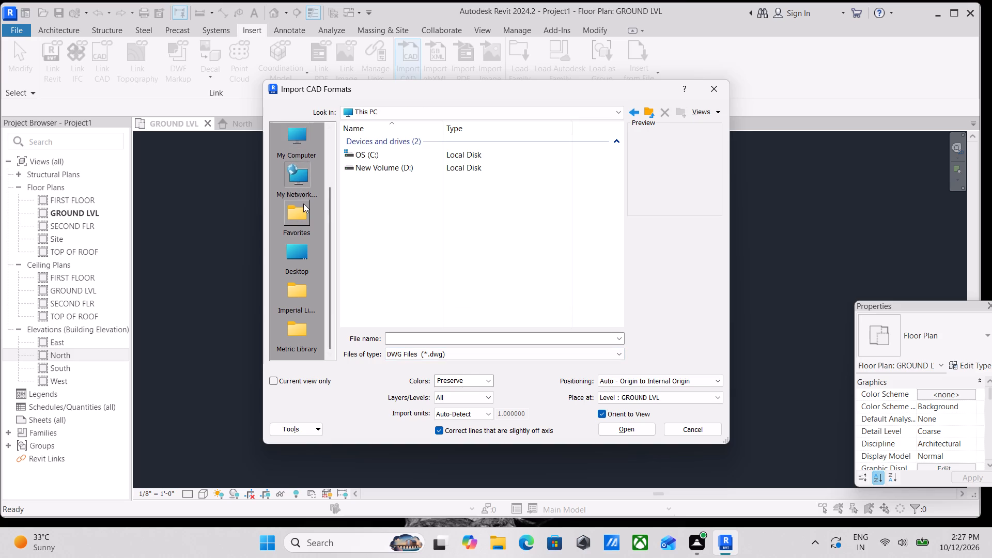
{"action": "left_click", "coordinate": [311, 211]}
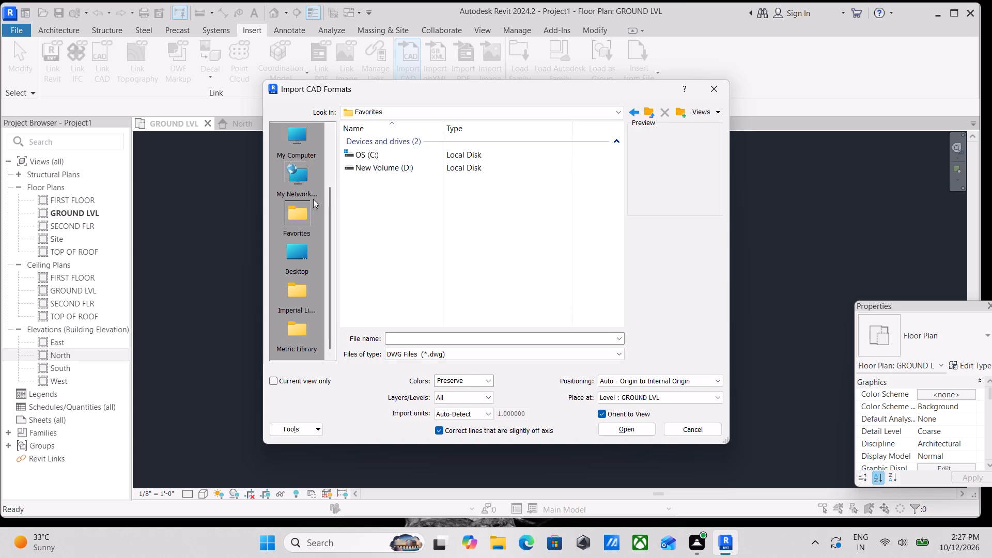
{"action": "left_click", "coordinate": [285, 244]}
{"action": "left_click", "coordinate": [298, 288]}
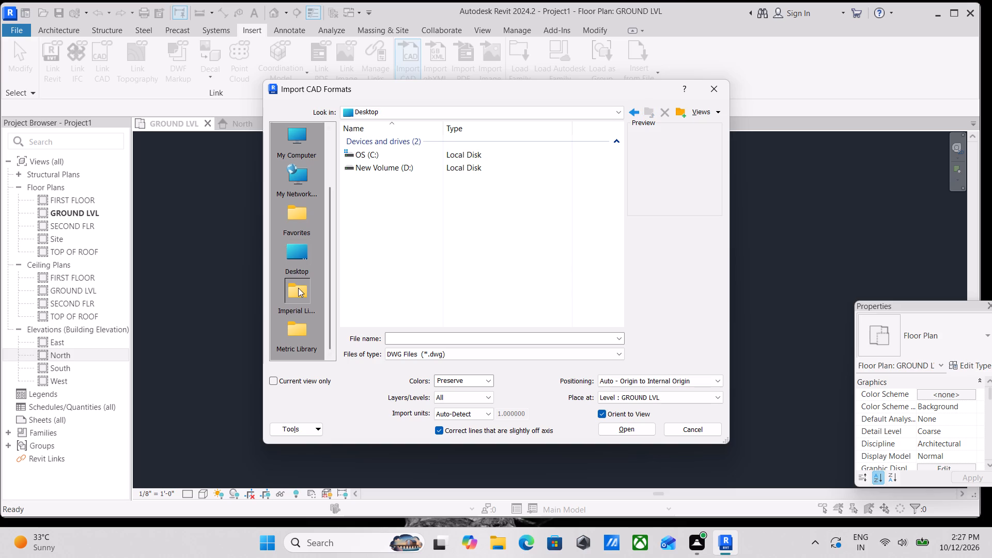
{"action": "scroll", "coordinate": [311, 298], "scroll_direction": "down", "scroll_amount": 2}
{"action": "left_click", "coordinate": [307, 332]}
{"action": "left_click", "coordinate": [303, 285]}
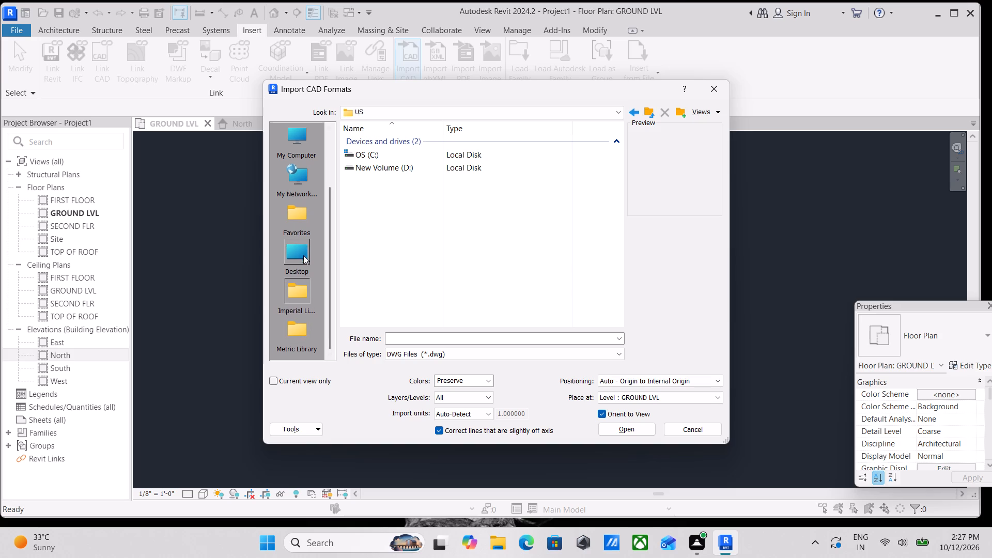
{"action": "left_click", "coordinate": [303, 250]}
{"action": "left_click", "coordinate": [304, 214]}
{"action": "left_click", "coordinate": [300, 181]}
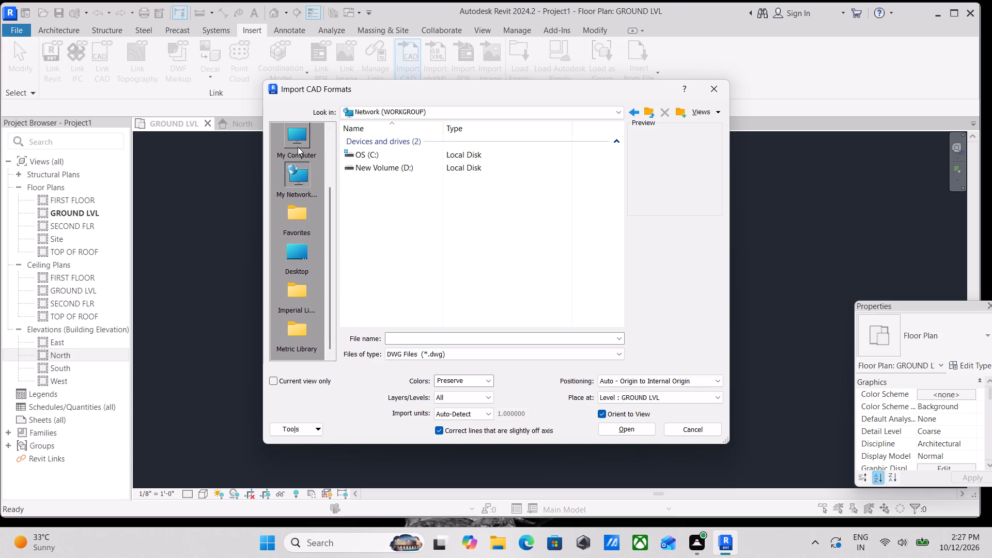
{"action": "left_click", "coordinate": [296, 133]}
{"action": "left_click", "coordinate": [296, 133]}
{"action": "scroll", "coordinate": [295, 134], "scroll_direction": "up", "scroll_amount": 4}
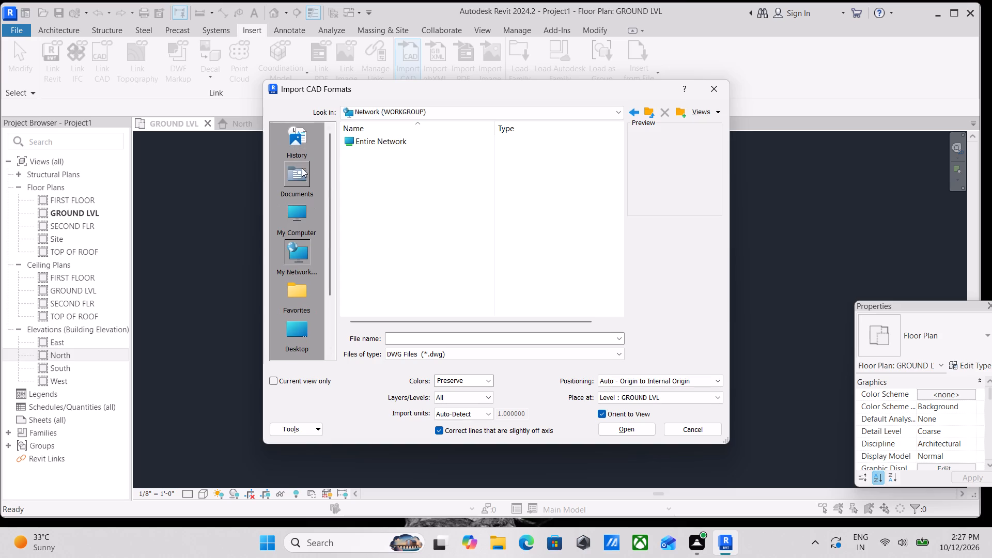
{"action": "double_click", "coordinate": [302, 177]}
{"action": "scroll", "coordinate": [400, 265], "scroll_direction": "down", "scroll_amount": 2}
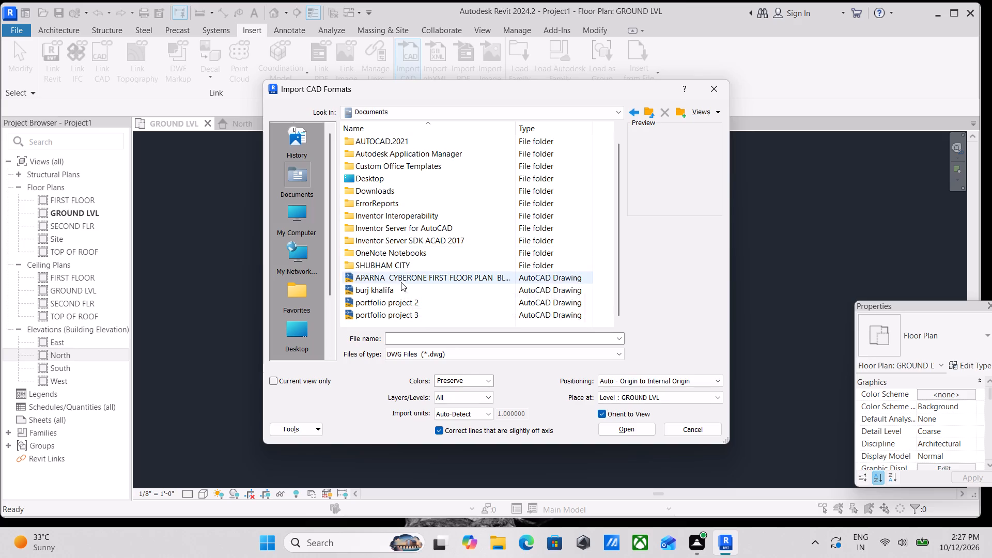
{"action": "scroll", "coordinate": [402, 271], "scroll_direction": "up", "scroll_amount": 1}
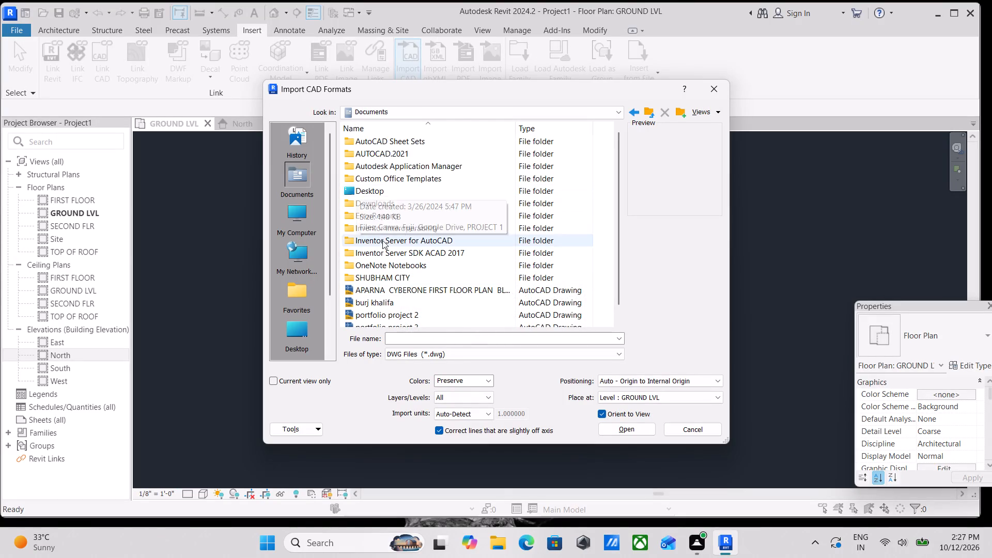
{"action": "scroll", "coordinate": [383, 250], "scroll_direction": "down", "scroll_amount": 3}
{"action": "scroll", "coordinate": [391, 298], "scroll_direction": "up", "scroll_amount": 4}
{"action": "scroll", "coordinate": [391, 298], "scroll_direction": "down", "scroll_amount": 4}
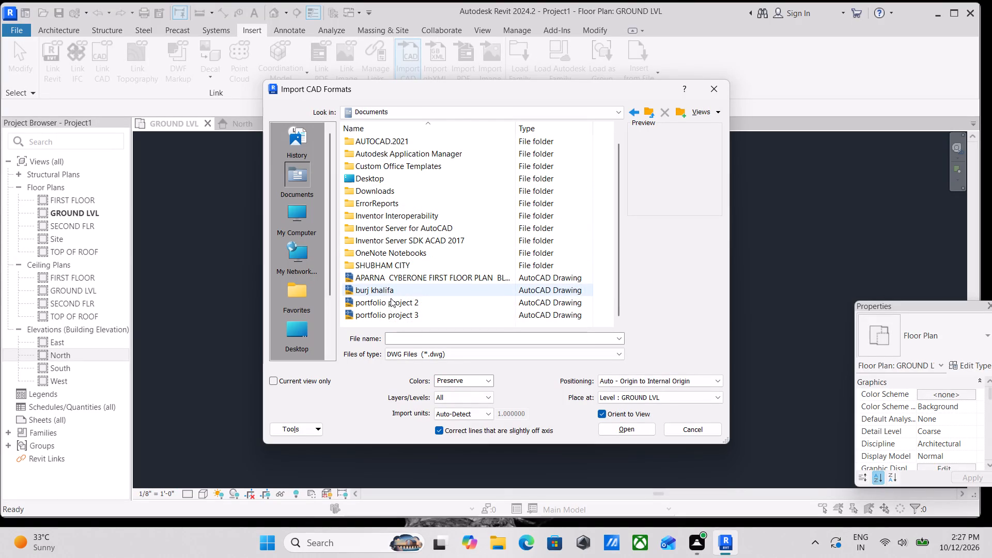
Import Drawing1.dwg from the Downloads folder, placed at the GROUND LVL level with Auto - Center to Center positioning.
{"action": "left_click", "coordinate": [307, 224]}
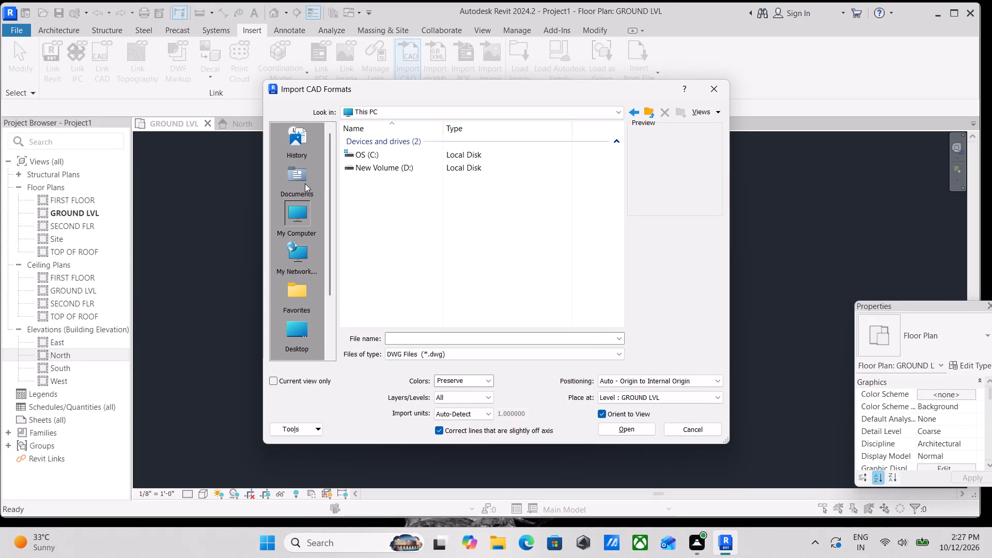
{"action": "scroll", "coordinate": [305, 237], "scroll_direction": "down", "scroll_amount": 3}
{"action": "double_click", "coordinate": [298, 252]}
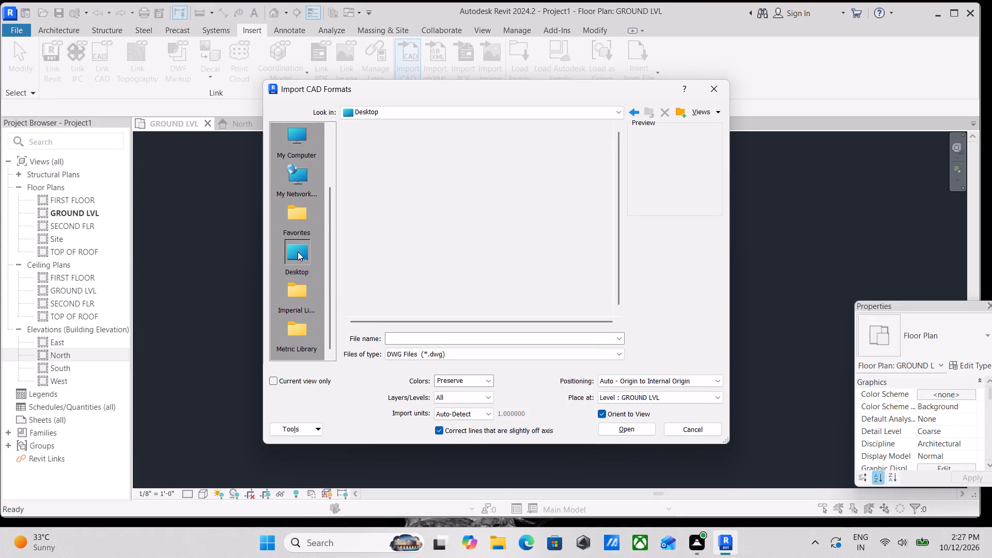
{"action": "double_click", "coordinate": [355, 203]}
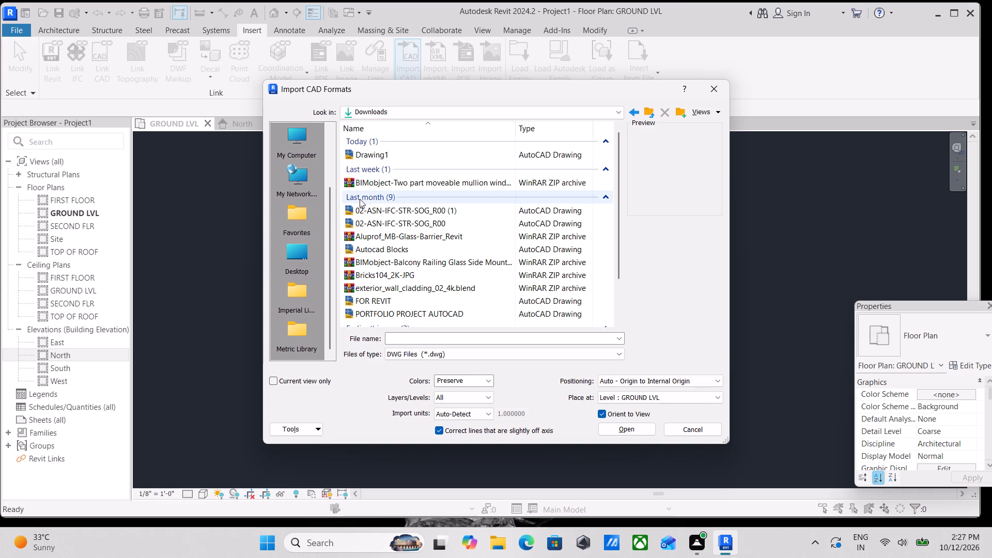
{"action": "left_click", "coordinate": [382, 151]}
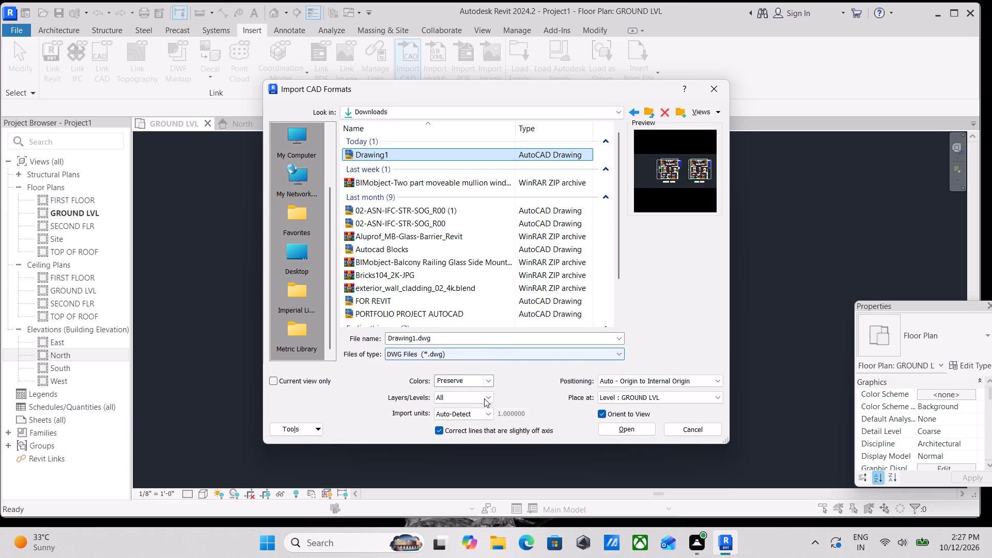
{"action": "left_click", "coordinate": [699, 378]}
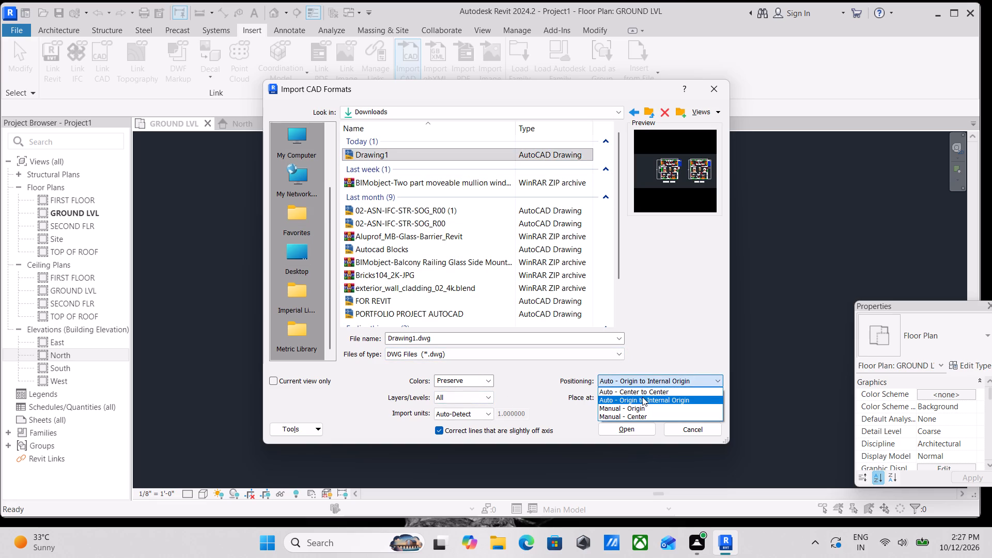
{"action": "left_click", "coordinate": [645, 393]}
{"action": "left_click", "coordinate": [672, 397]}
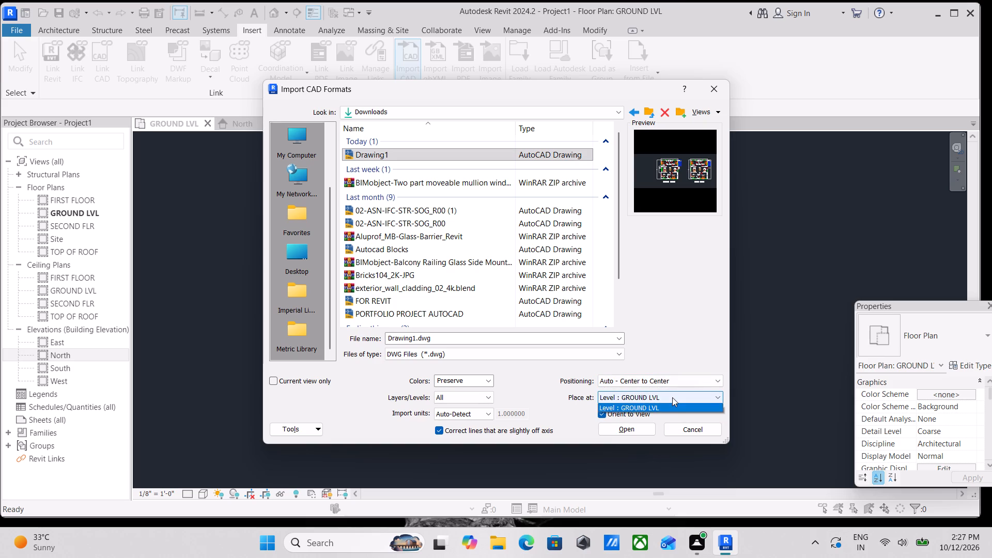
{"action": "left_click", "coordinate": [672, 397]}
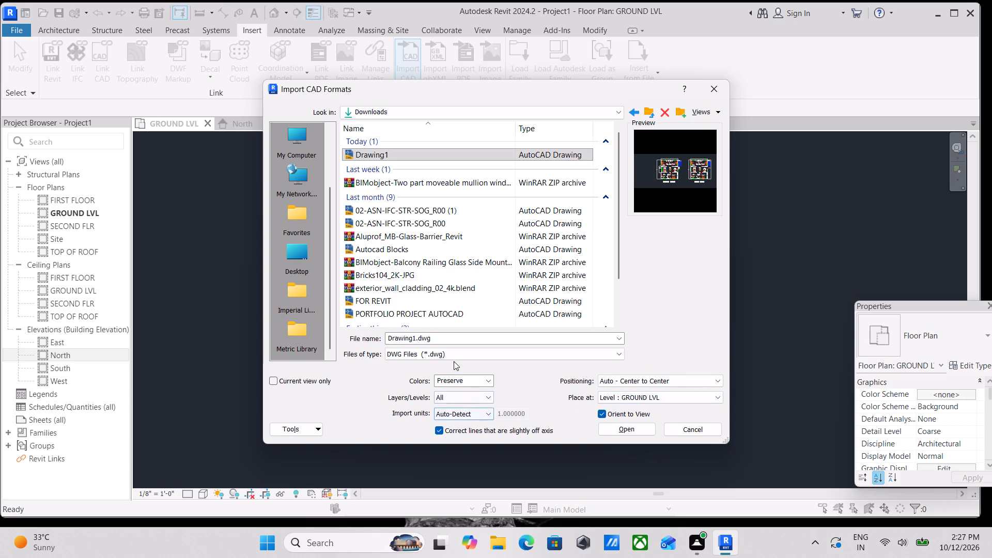
{"action": "left_click", "coordinate": [625, 433]}
Inspect the imported drawing, covering the ground floor plan and the second plan beside it.
{"action": "scroll", "coordinate": [546, 352], "scroll_direction": "up", "scroll_amount": 4}
{"action": "scroll", "coordinate": [392, 334], "scroll_direction": "up", "scroll_amount": 10}
{"action": "scroll", "coordinate": [396, 289], "scroll_direction": "up", "scroll_amount": 3}
{"action": "scroll", "coordinate": [396, 289], "scroll_direction": "down", "scroll_amount": 5}
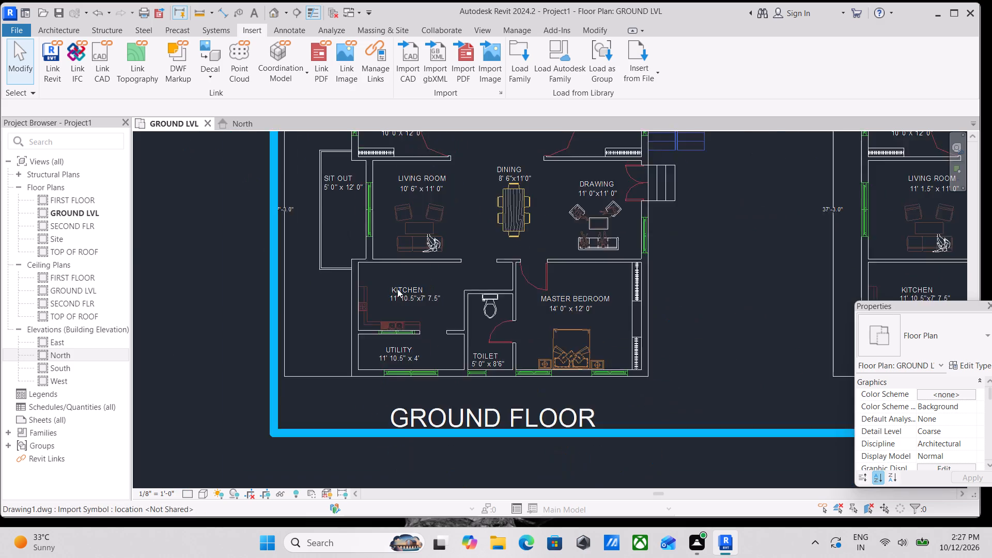
{"action": "scroll", "coordinate": [397, 289], "scroll_direction": "down", "scroll_amount": 2}
{"action": "middle_click_drag", "start_coordinate": [397, 289], "coordinate": [395, 353]}
{"action": "middle_click_drag", "start_coordinate": [395, 348], "coordinate": [395, 389]}
{"action": "middle_click_drag", "start_coordinate": [406, 316], "coordinate": [413, 368]}
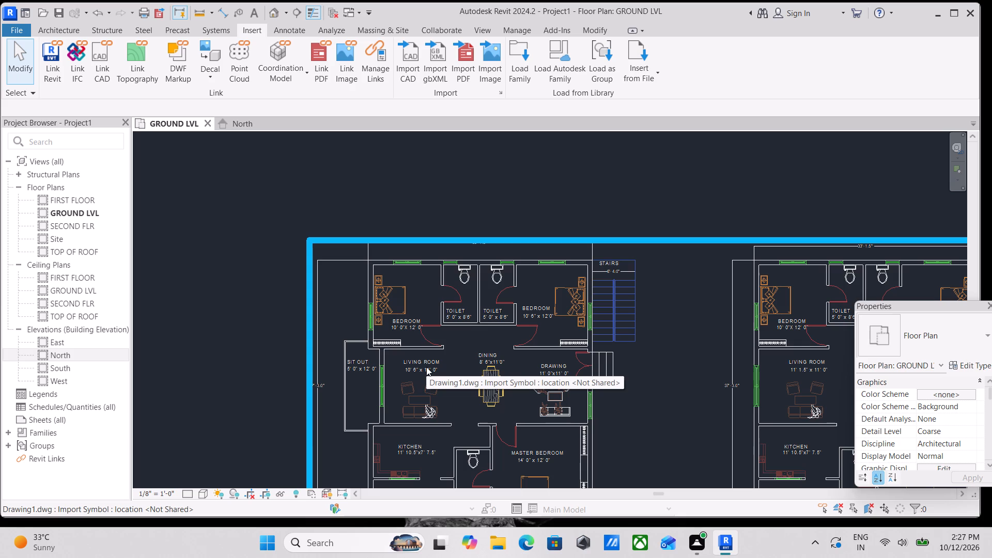
{"action": "scroll", "coordinate": [505, 366], "scroll_direction": "down", "scroll_amount": 3}
{"action": "scroll", "coordinate": [540, 384], "scroll_direction": "up", "scroll_amount": 1}
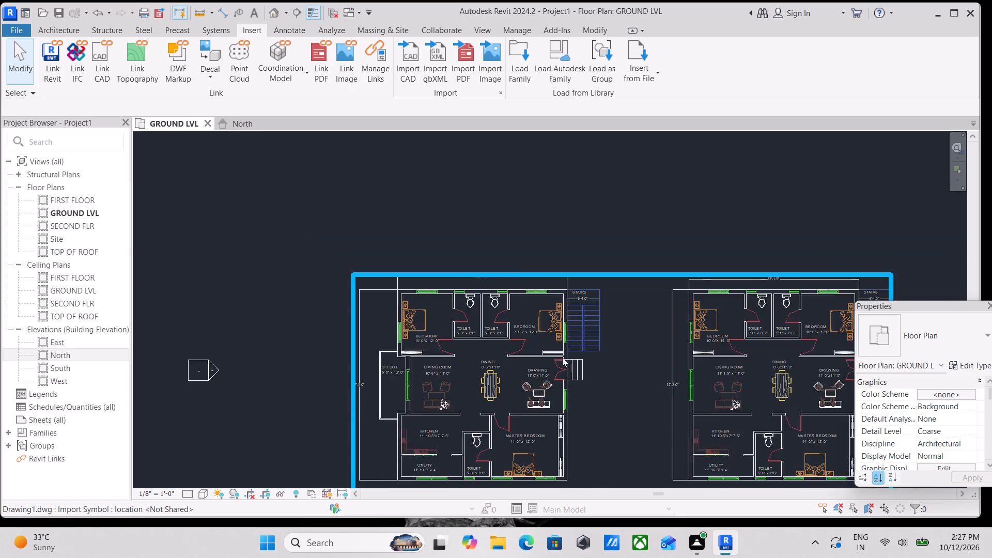
{"action": "scroll", "coordinate": [562, 358], "scroll_direction": "up", "scroll_amount": 1}
{"action": "scroll", "coordinate": [453, 369], "scroll_direction": "up", "scroll_amount": 3}
{"action": "scroll", "coordinate": [566, 263], "scroll_direction": "down", "scroll_amount": 1}
{"action": "scroll", "coordinate": [555, 348], "scroll_direction": "up", "scroll_amount": 1}
{"action": "scroll", "coordinate": [559, 373], "scroll_direction": "down", "scroll_amount": 2}
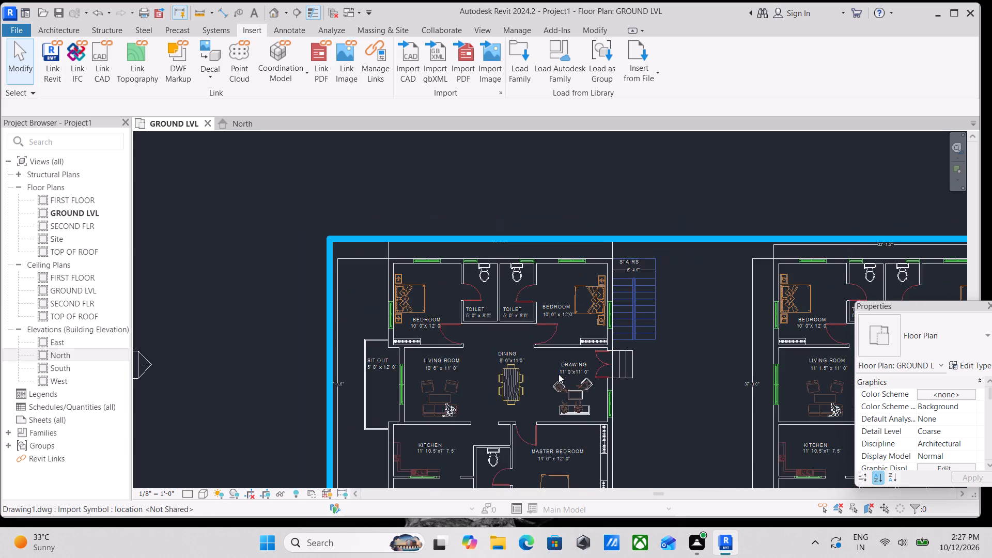
{"action": "middle_click_drag", "start_coordinate": [554, 370], "coordinate": [363, 317]}
{"action": "scroll", "coordinate": [492, 306], "scroll_direction": "down", "scroll_amount": 1}
{"action": "scroll", "coordinate": [431, 312], "scroll_direction": "up", "scroll_amount": 4}
{"action": "scroll", "coordinate": [500, 306], "scroll_direction": "down", "scroll_amount": 2}
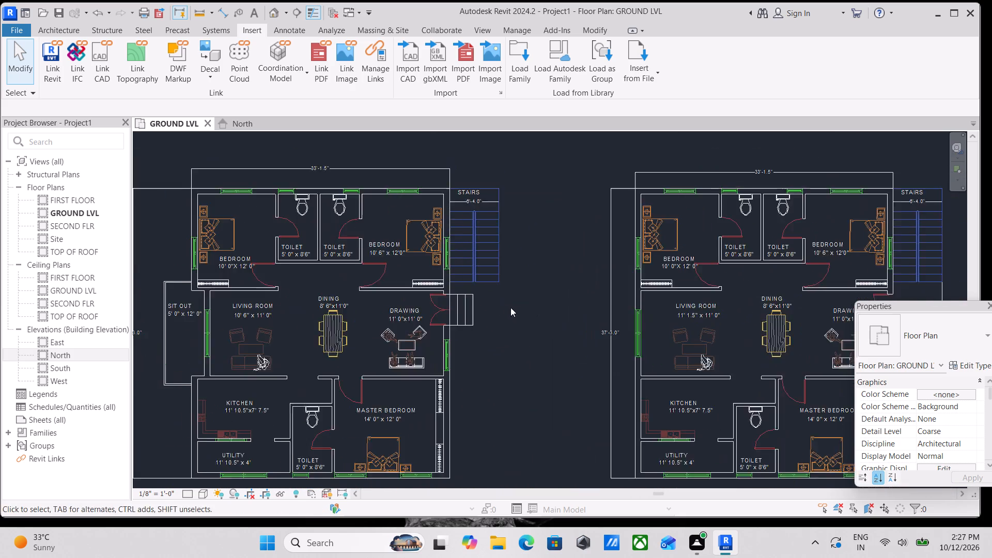
Examine the GROUND FLOOR plan closely, including its rooms, sit out, stairs and the entrance steps beside the drawing room.
{"action": "middle_click_drag", "start_coordinate": [510, 307], "coordinate": [638, 255]}
{"action": "scroll", "coordinate": [621, 275], "scroll_direction": "down", "scroll_amount": 1}
{"action": "middle_click_drag", "start_coordinate": [621, 275], "coordinate": [645, 312]}
{"action": "middle_click_drag", "start_coordinate": [631, 324], "coordinate": [654, 379]}
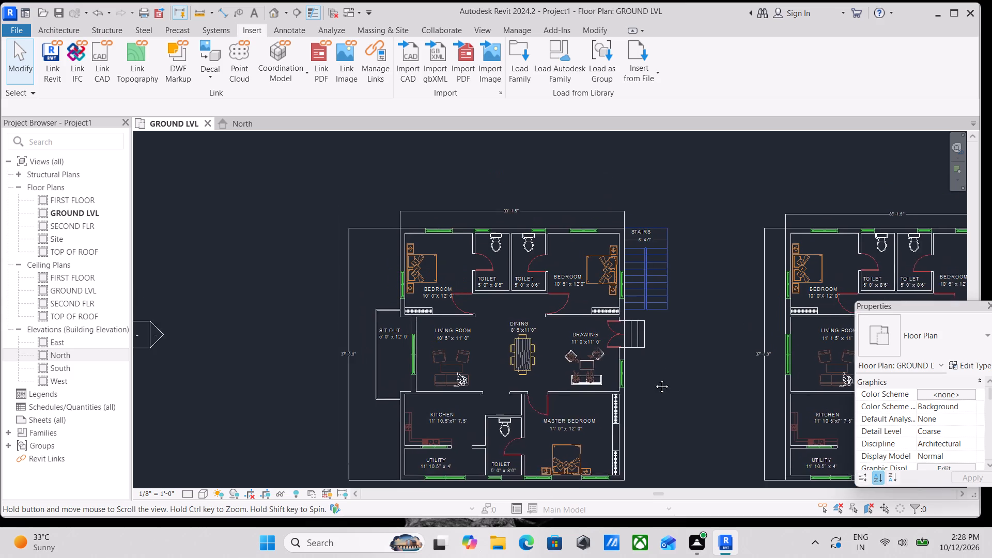
{"action": "middle_click_drag", "start_coordinate": [654, 379], "coordinate": [674, 310]}
{"action": "scroll", "coordinate": [671, 322], "scroll_direction": "up", "scroll_amount": 2}
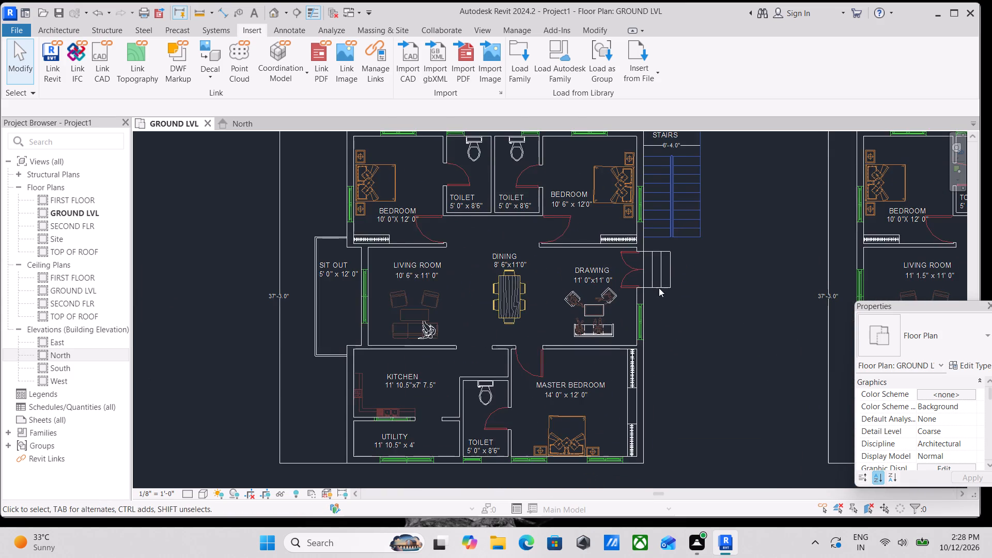
{"action": "scroll", "coordinate": [659, 288], "scroll_direction": "down", "scroll_amount": 1}
{"action": "middle_click_drag", "start_coordinate": [659, 288], "coordinate": [672, 303]}
{"action": "scroll", "coordinate": [685, 297], "scroll_direction": "down", "scroll_amount": 1}
{"action": "middle_click_drag", "start_coordinate": [693, 300], "coordinate": [700, 266]}
{"action": "scroll", "coordinate": [678, 281], "scroll_direction": "up", "scroll_amount": 3}
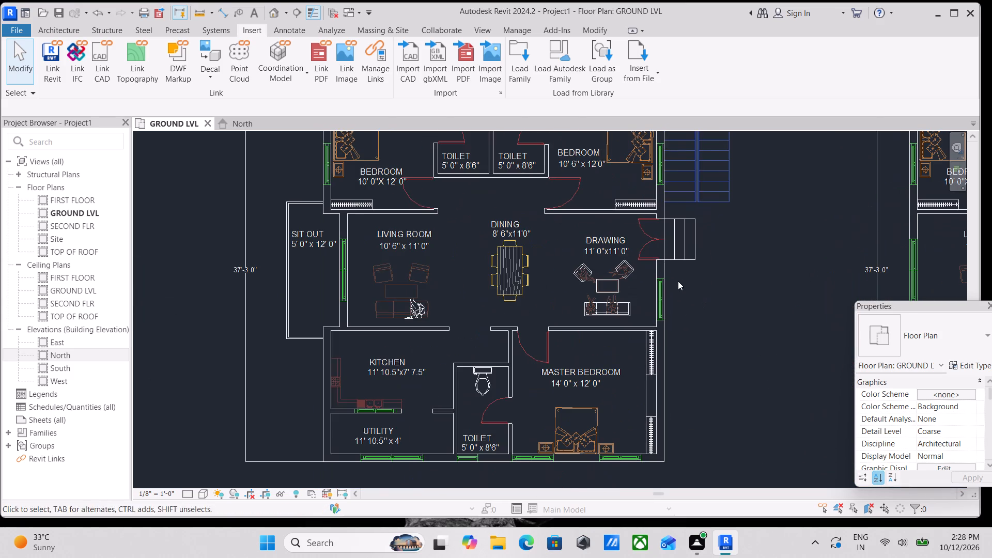
{"action": "scroll", "coordinate": [609, 252], "scroll_direction": "up", "scroll_amount": 3}
{"action": "scroll", "coordinate": [747, 260], "scroll_direction": "down", "scroll_amount": 2}
{"action": "middle_click_drag", "start_coordinate": [747, 261], "coordinate": [626, 243]}
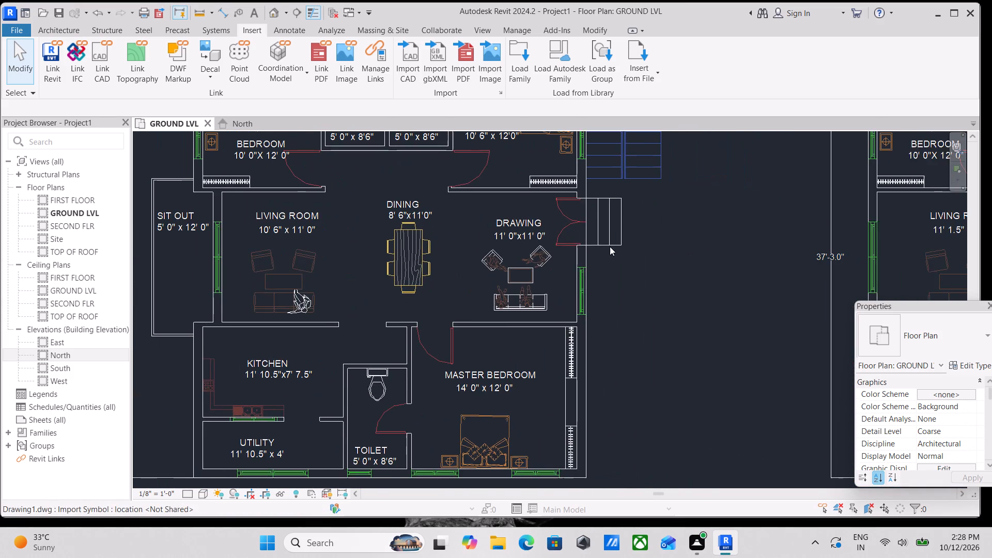
{"action": "scroll", "coordinate": [633, 247], "scroll_direction": "down", "scroll_amount": 2}
{"action": "scroll", "coordinate": [650, 286], "scroll_direction": "down", "scroll_amount": 1}
{"action": "middle_click_drag", "start_coordinate": [650, 286], "coordinate": [665, 255]}
{"action": "middle_click_drag", "start_coordinate": [664, 255], "coordinate": [663, 311]}
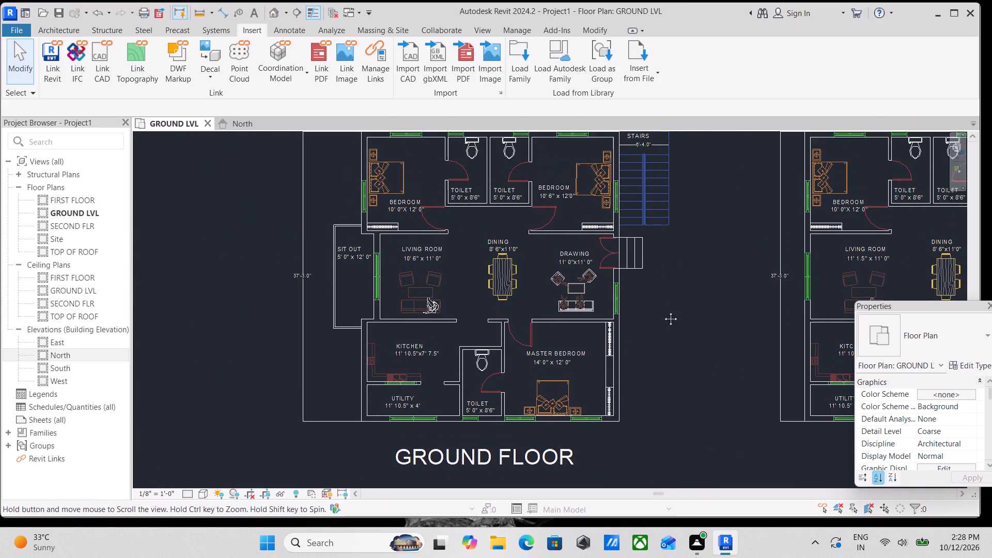
{"action": "middle_click_drag", "start_coordinate": [663, 311], "coordinate": [661, 318]}
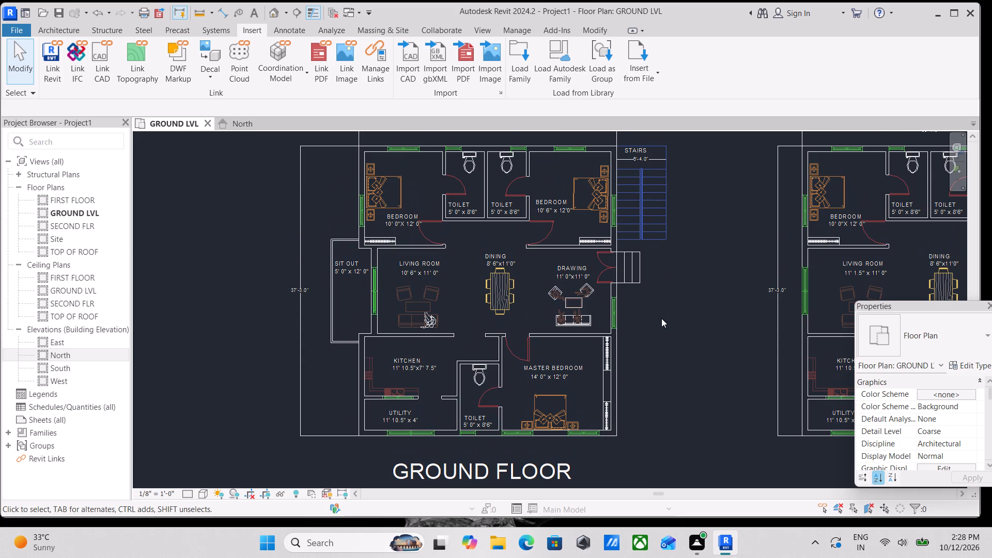
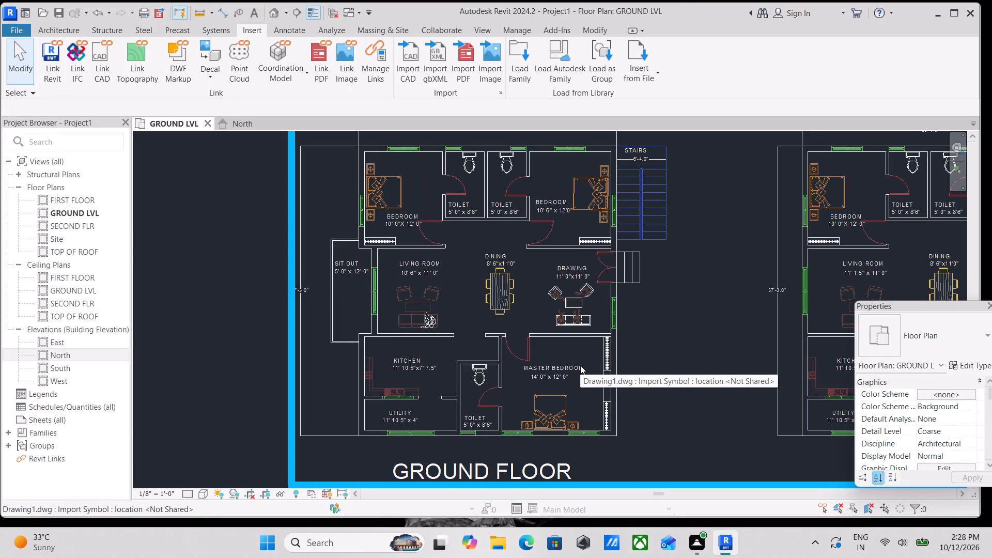
Start the Wall tool in GROUND LVL and set the wall height to reach the FIRST FLOOR level.
{"action": "scroll", "coordinate": [510, 431], "scroll_direction": "up", "scroll_amount": 2}
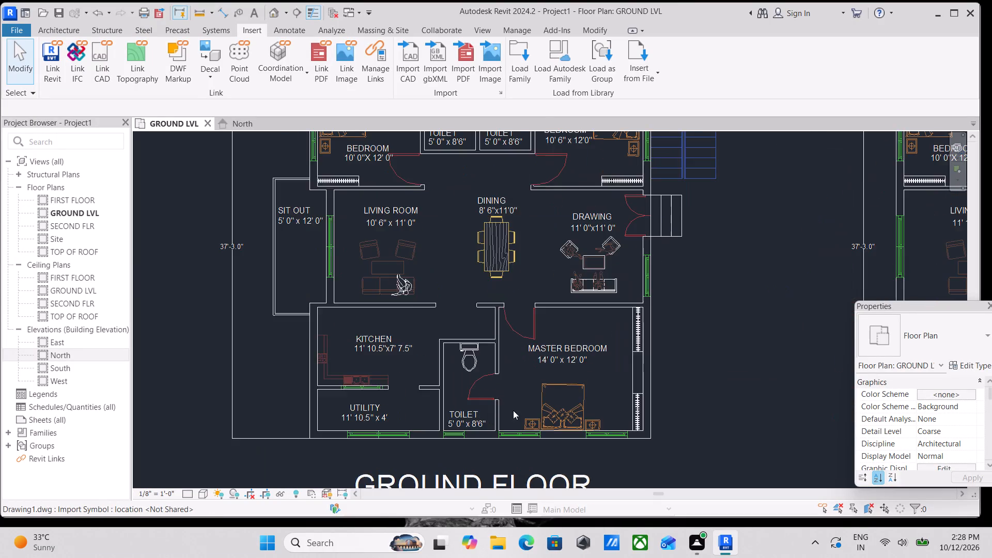
{"action": "scroll", "coordinate": [522, 391], "scroll_direction": "down", "scroll_amount": 3}
{"action": "scroll", "coordinate": [323, 285], "scroll_direction": "up", "scroll_amount": 3}
{"action": "middle_click_drag", "start_coordinate": [360, 270], "coordinate": [359, 350]}
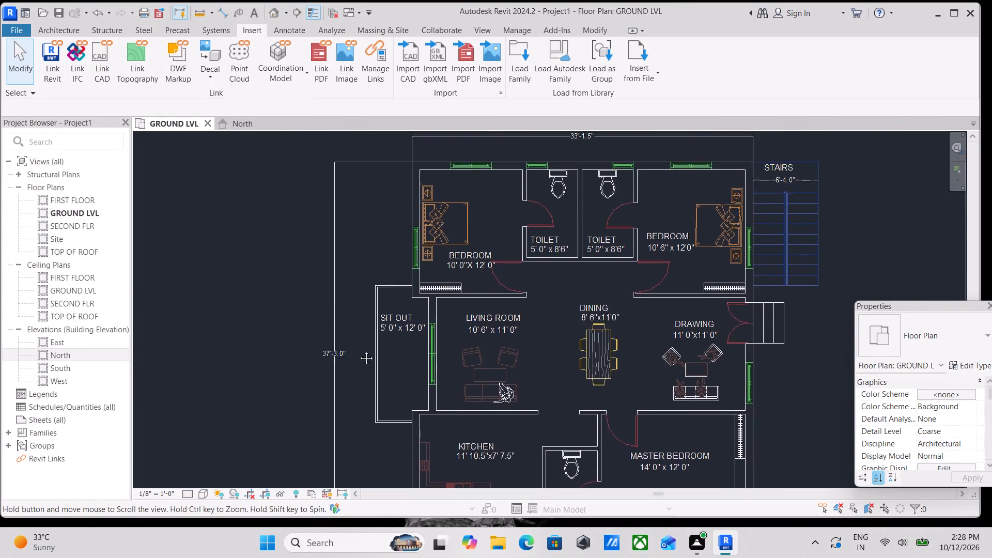
{"action": "middle_click_drag", "start_coordinate": [359, 350], "coordinate": [359, 369]}
{"action": "middle_click_drag", "start_coordinate": [354, 287], "coordinate": [358, 342]}
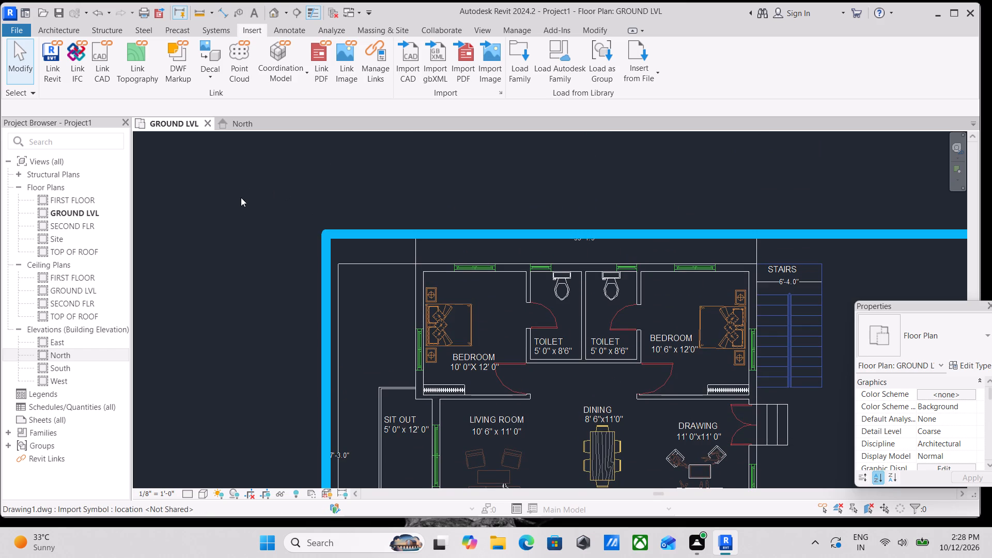
{"action": "type", "text": "WA"}
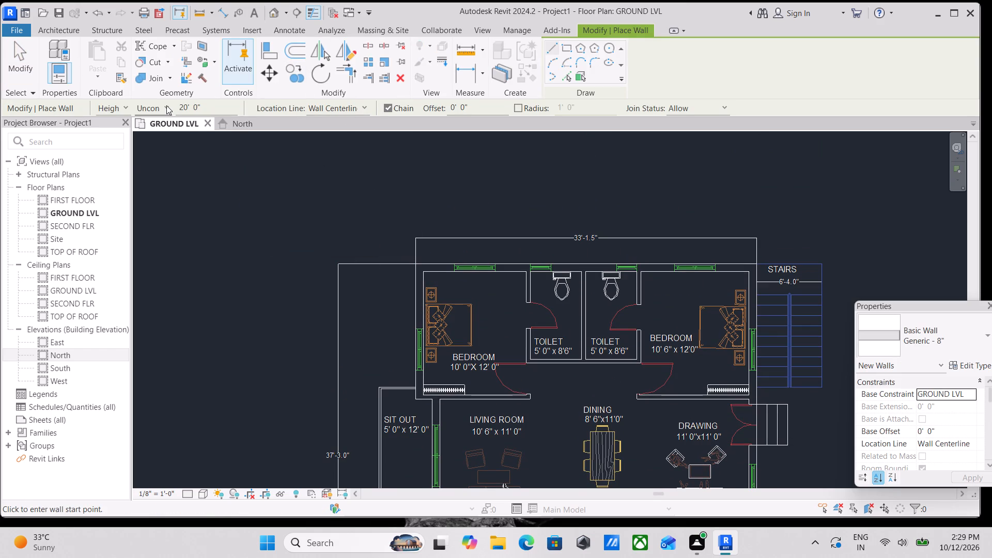
{"action": "left_click", "coordinate": [166, 105]}
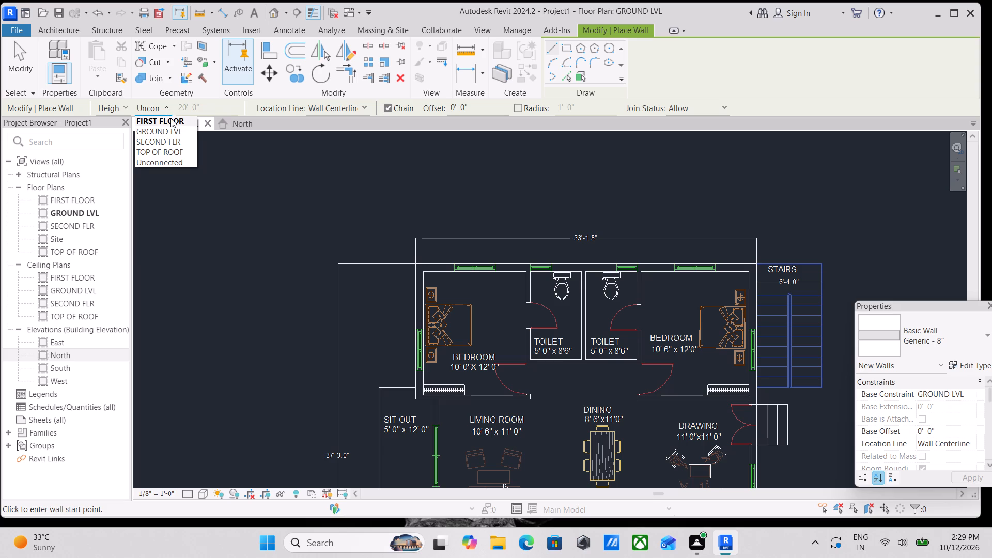
{"action": "left_click", "coordinate": [171, 118]}
Duplicate the Generic - 8" basic wall type under the name LIGHT BEIGE 9" OUTER WALL.
{"action": "scroll", "coordinate": [231, 184], "scroll_direction": "down", "scroll_amount": 2}
{"action": "middle_click_drag", "start_coordinate": [237, 180], "coordinate": [210, 225]}
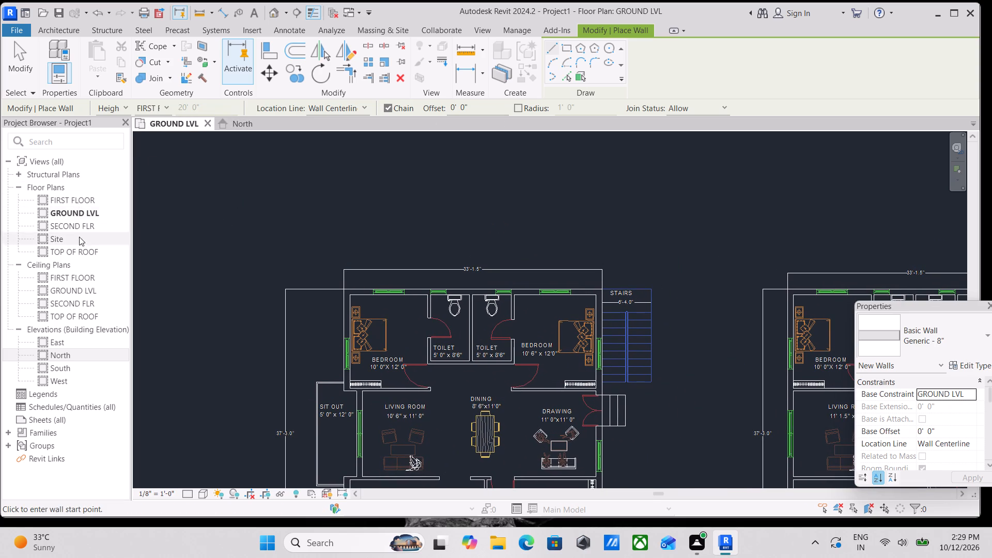
{"action": "scroll", "coordinate": [243, 218], "scroll_direction": "down", "scroll_amount": 1}
{"action": "scroll", "coordinate": [80, 256], "scroll_direction": "up", "scroll_amount": 3}
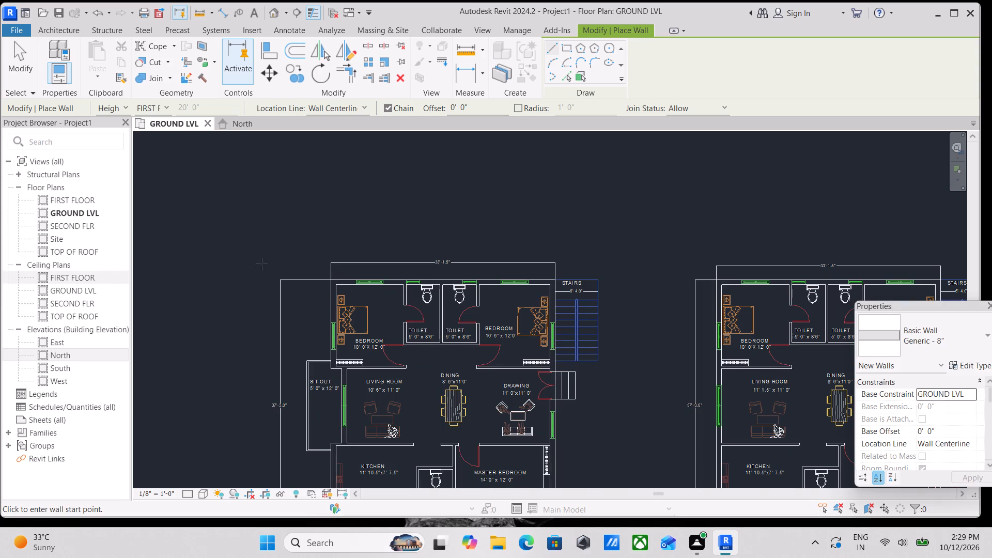
{"action": "scroll", "coordinate": [306, 252], "scroll_direction": "up", "scroll_amount": 8}
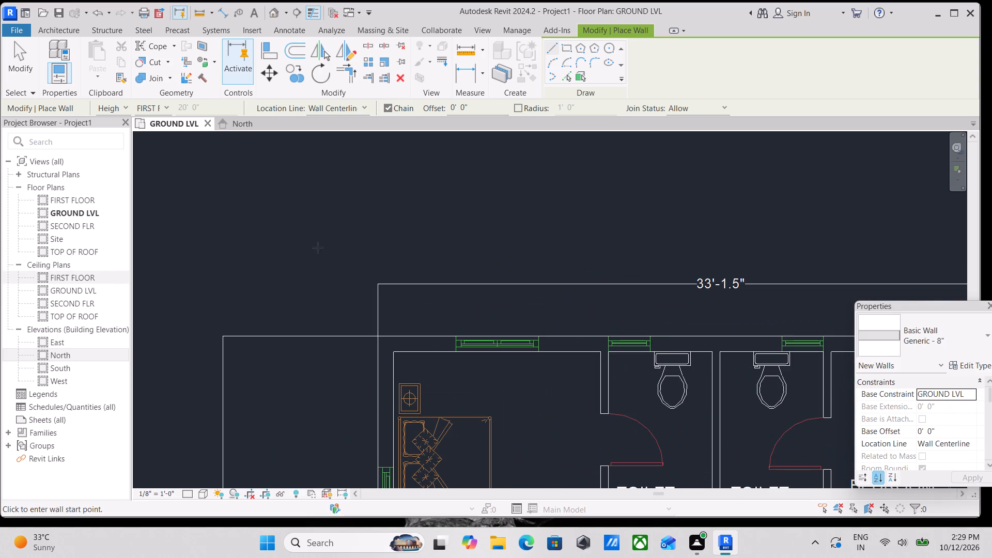
{"action": "left_click", "coordinate": [970, 367]}
{"action": "left_click", "coordinate": [768, 107]}
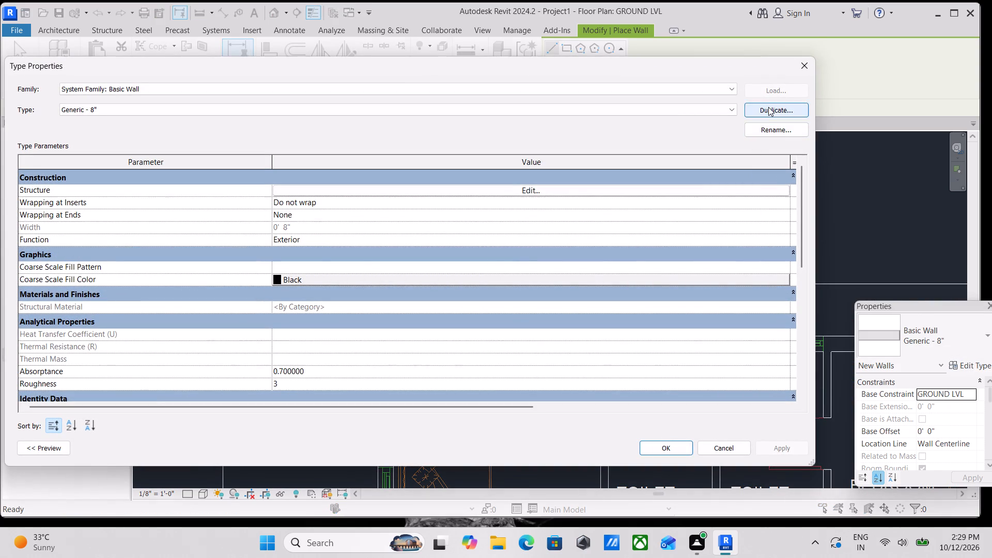
{"action": "key", "text": "BackSpace"}
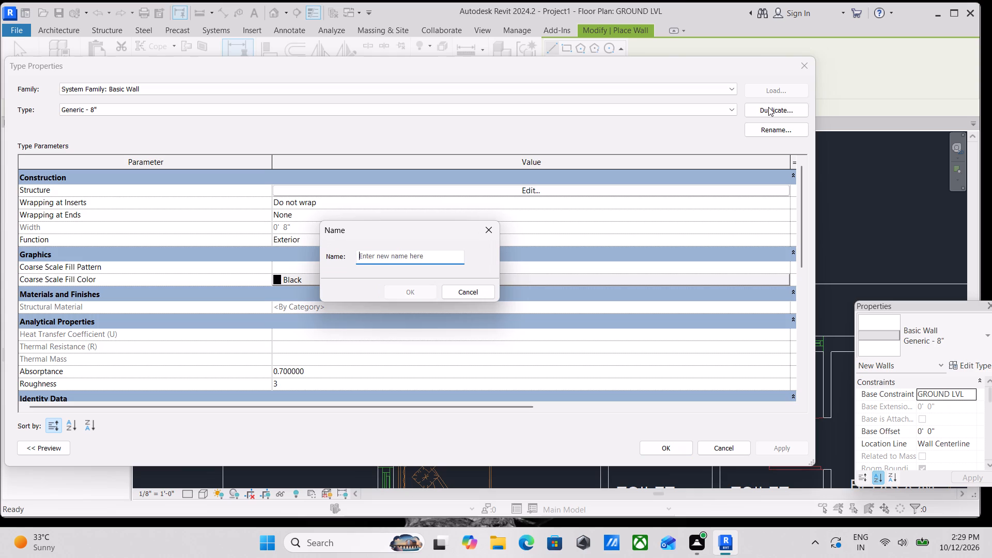
{"action": "type", "text": "LI"}
{"action": "type", "text": "GHT"}
{"action": "key", "text": "space"}
{"action": "type", "text": "BE"}
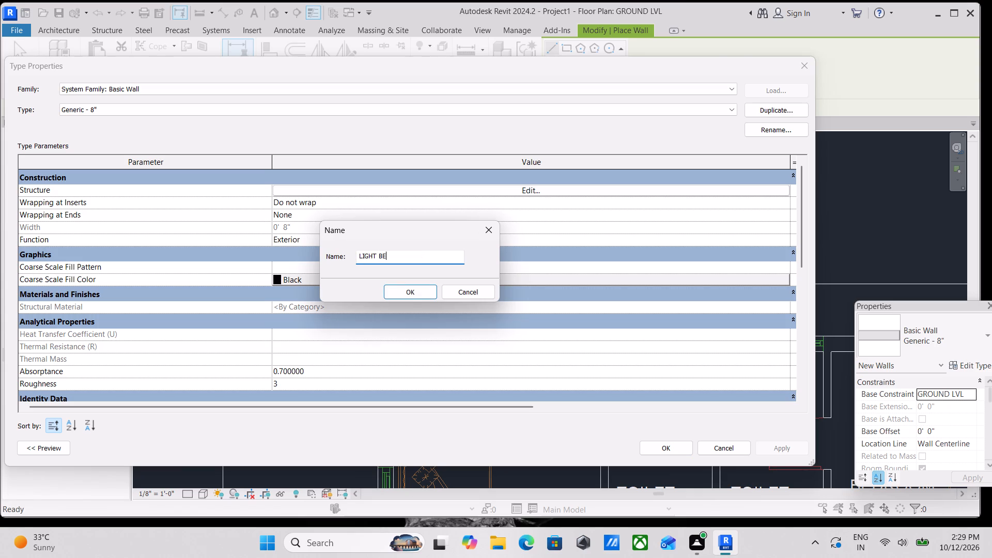
{"action": "type", "text": "GE"}
{"action": "key", "text": "BackSpace"}
{"action": "key", "text": "BackSpace"}
{"action": "type", "text": "IGE"}
{"action": "key", "text": "space"}
{"action": "key", "text": "9"}
{"action": "type", "text": "\" OUTER"}
{"action": "key", "text": "space"}
{"action": "type", "text": "WALL"}
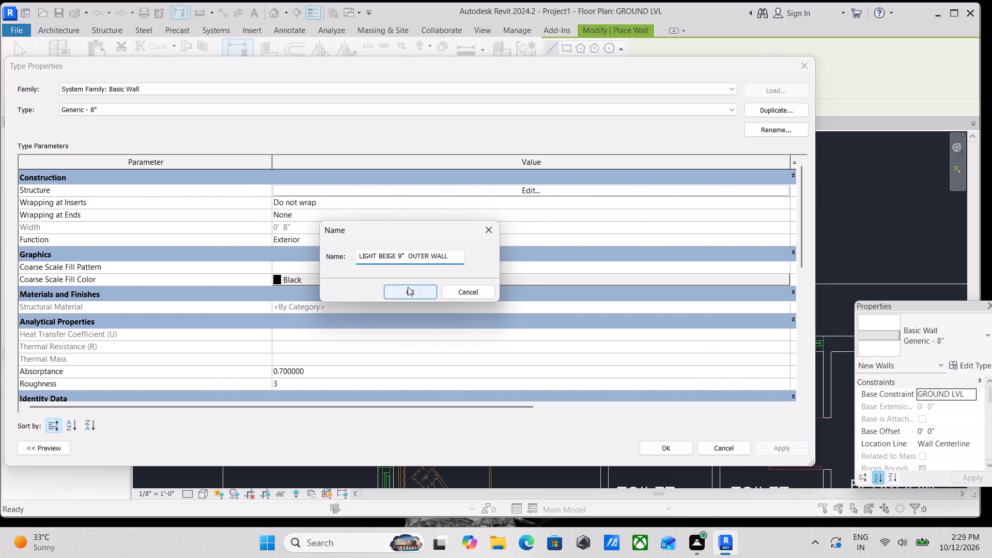
{"action": "left_click", "coordinate": [407, 295]}
Set the thickness of the new wall type's Structure layer to 9".
{"action": "left_click", "coordinate": [528, 188]}
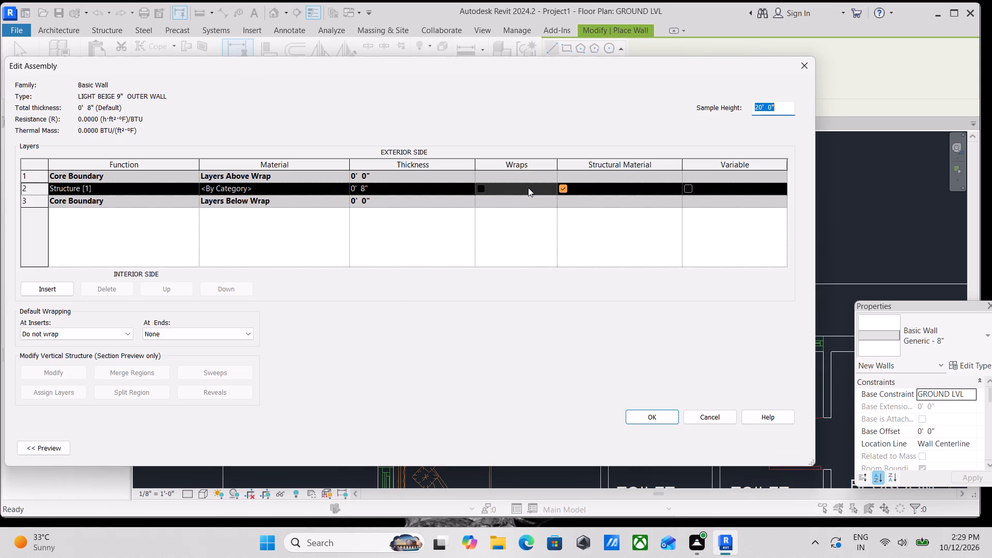
{"action": "left_click", "coordinate": [411, 185]}
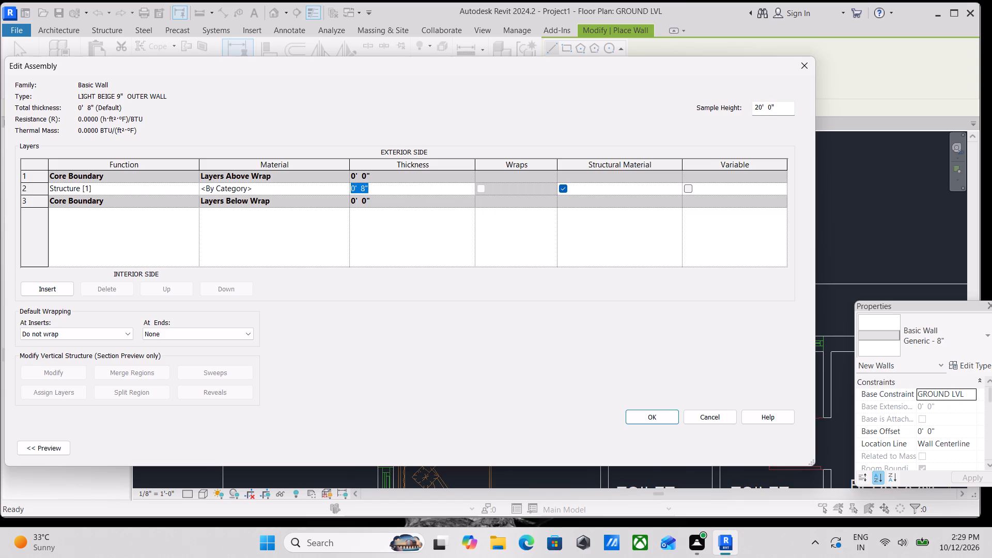
{"action": "key", "text": "9"}
{"action": "key", "text": "shift+colon"}
{"action": "key", "text": "BackSpace"}
{"action": "key", "text": "shift+quotedbl"}
Create a new material for the Structure layer and name it LIGHT BEIGE.
{"action": "left_click", "coordinate": [329, 191]}
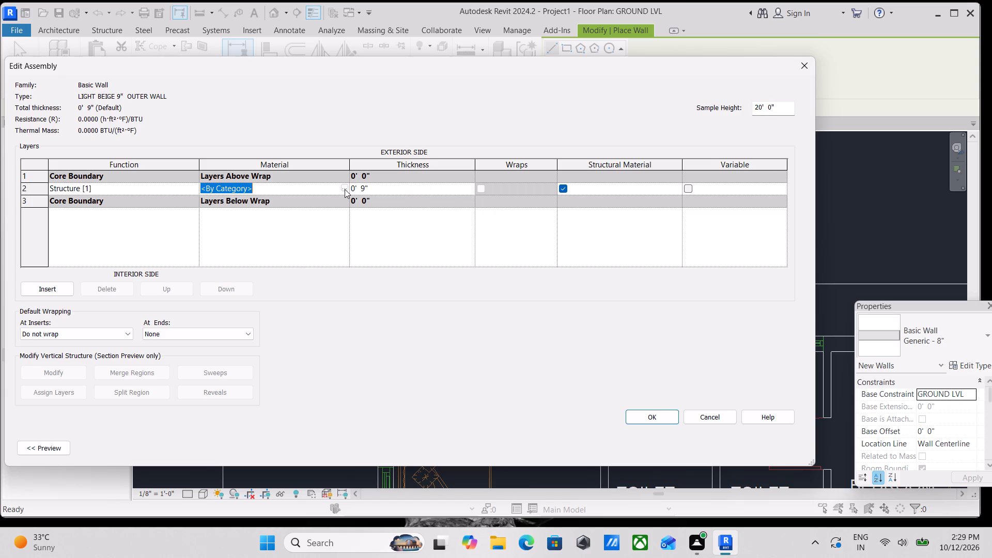
{"action": "left_click", "coordinate": [345, 189]}
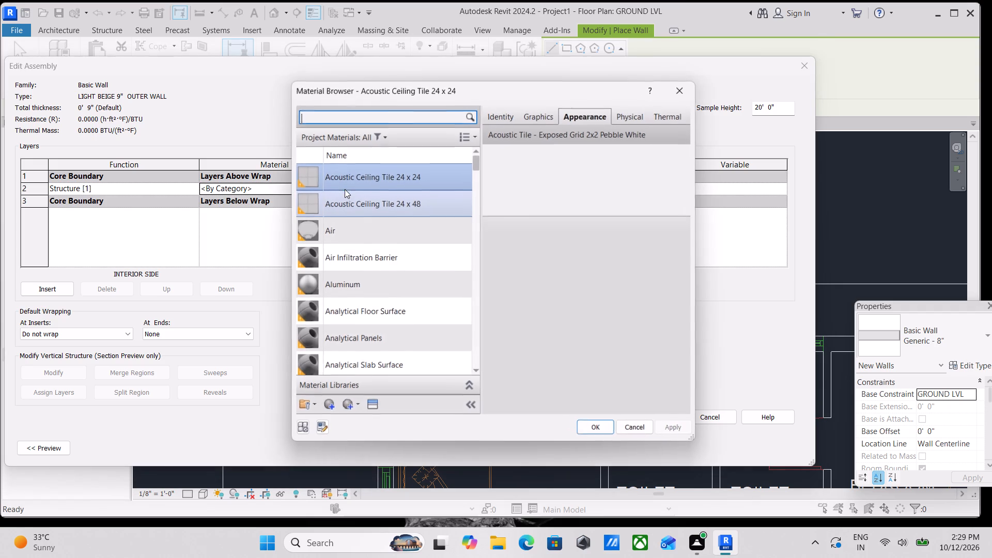
{"action": "scroll", "coordinate": [376, 349], "scroll_direction": "down", "scroll_amount": 2}
{"action": "left_click", "coordinate": [329, 406]}
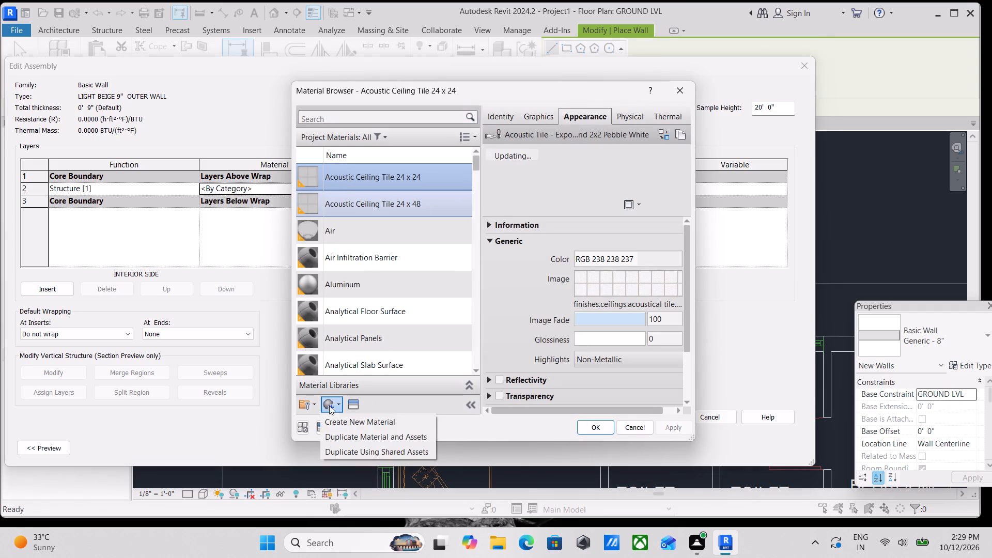
{"action": "left_click", "coordinate": [341, 424]}
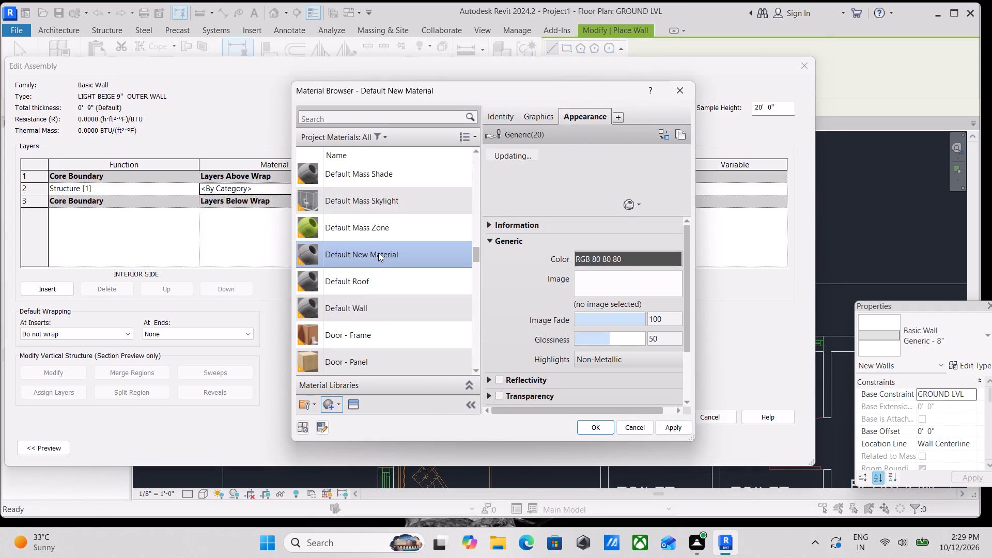
{"action": "right_click", "coordinate": [378, 253]}
{"action": "left_click", "coordinate": [399, 301]}
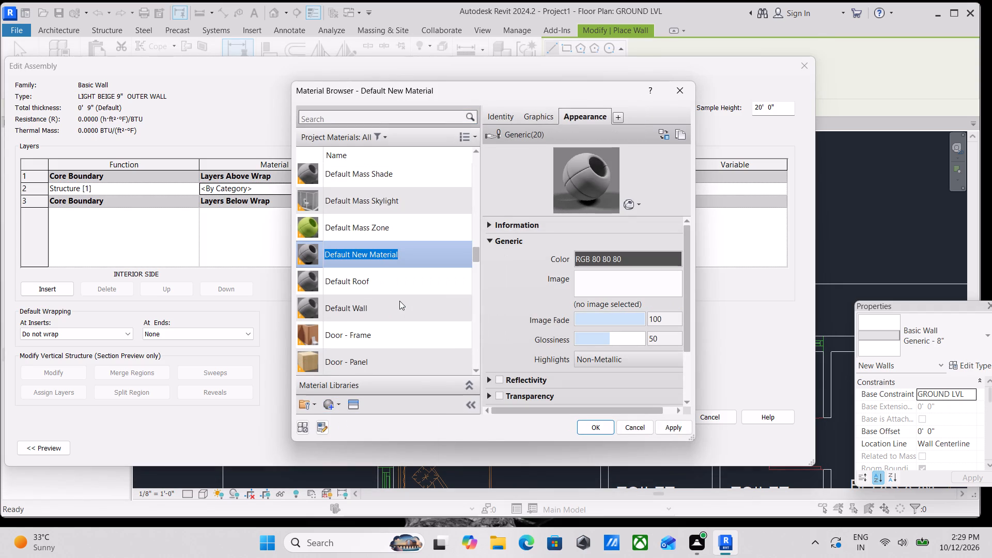
{"action": "key", "text": "BackSpace"}
{"action": "type", "text": "LIGHT BEIGE"}
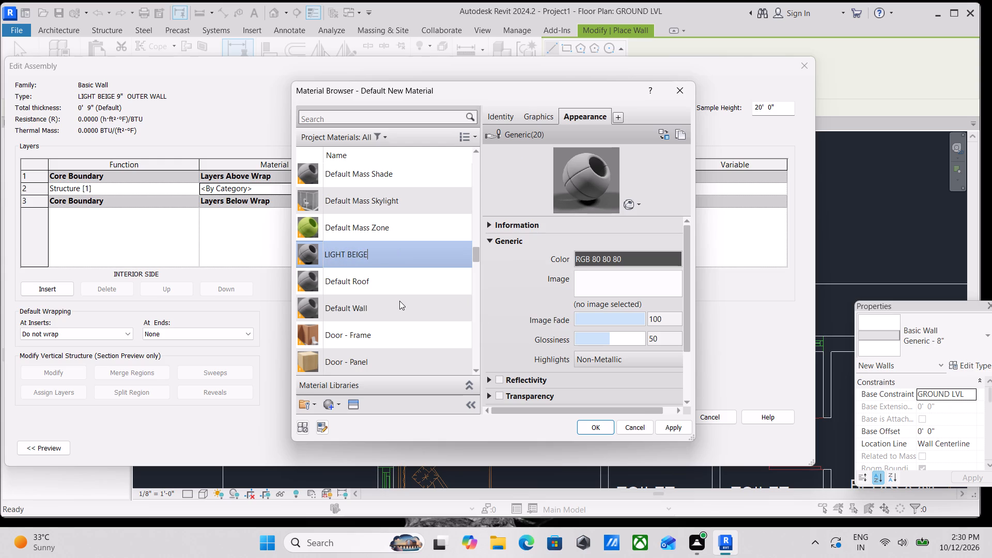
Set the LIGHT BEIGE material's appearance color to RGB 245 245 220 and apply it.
{"action": "left_click", "coordinate": [623, 256]}
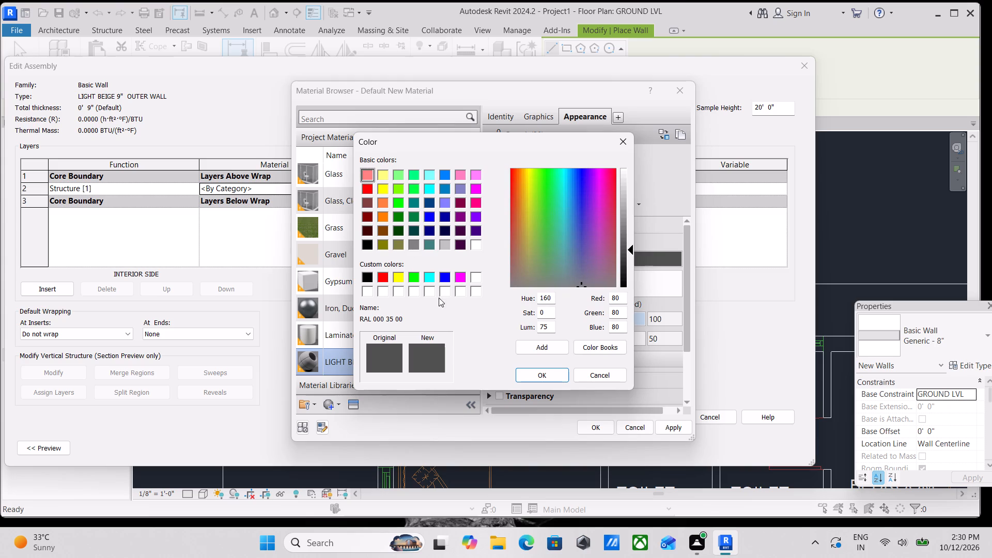
{"action": "left_click", "coordinate": [368, 288]}
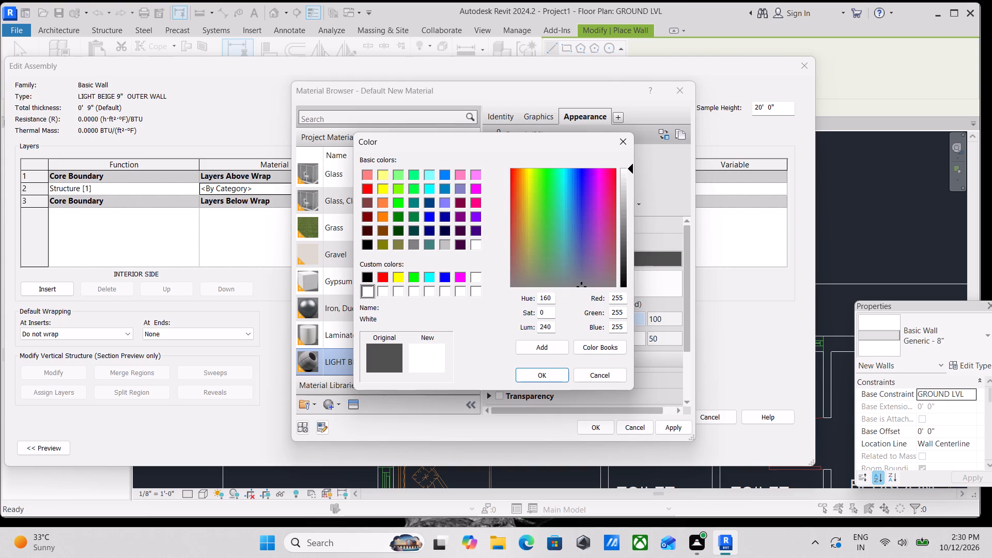
{"action": "left_click_drag", "start_coordinate": [624, 296], "coordinate": [544, 295]}
{"action": "type", "text": "245"}
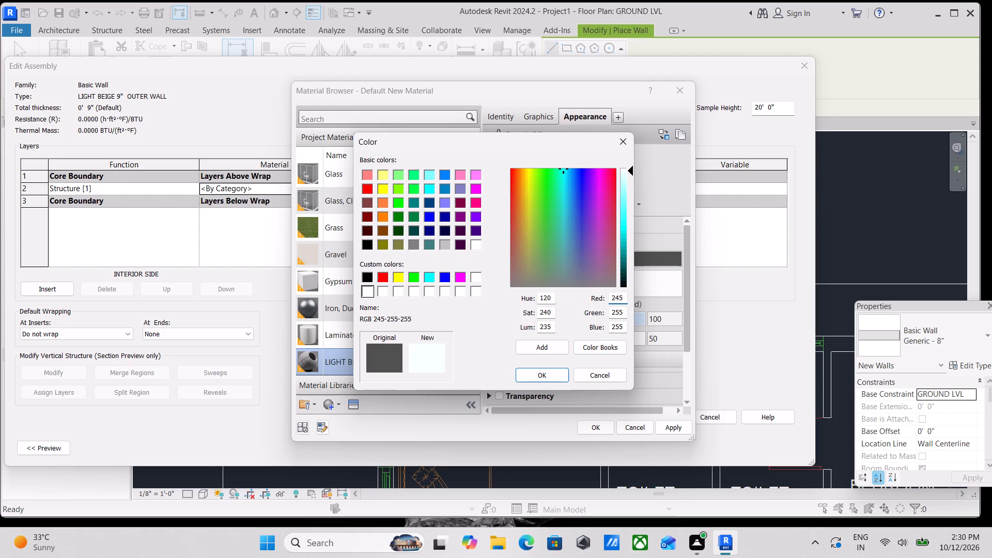
{"action": "left_click_drag", "start_coordinate": [623, 311], "coordinate": [553, 317]}
{"action": "key", "text": "2"}
{"action": "type", "text": "45"}
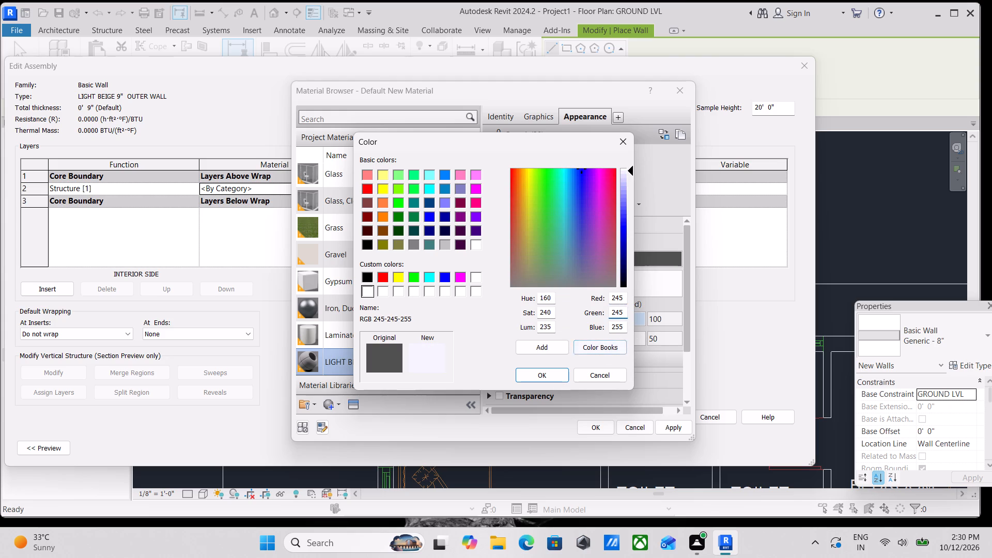
{"action": "left_click_drag", "start_coordinate": [625, 328], "coordinate": [566, 331]}
{"action": "type", "text": "22"}
{"action": "key", "text": "0"}
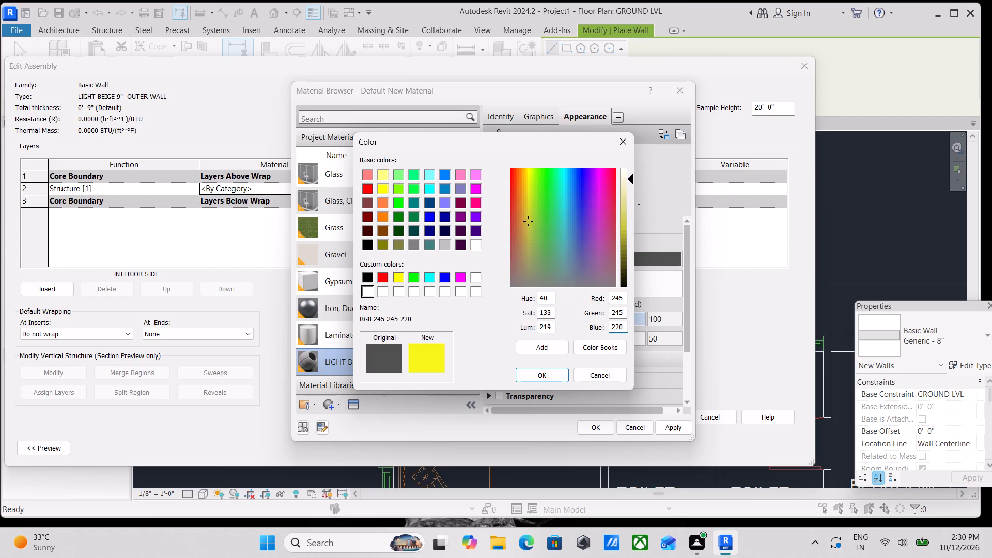
{"action": "left_click", "coordinate": [538, 373]}
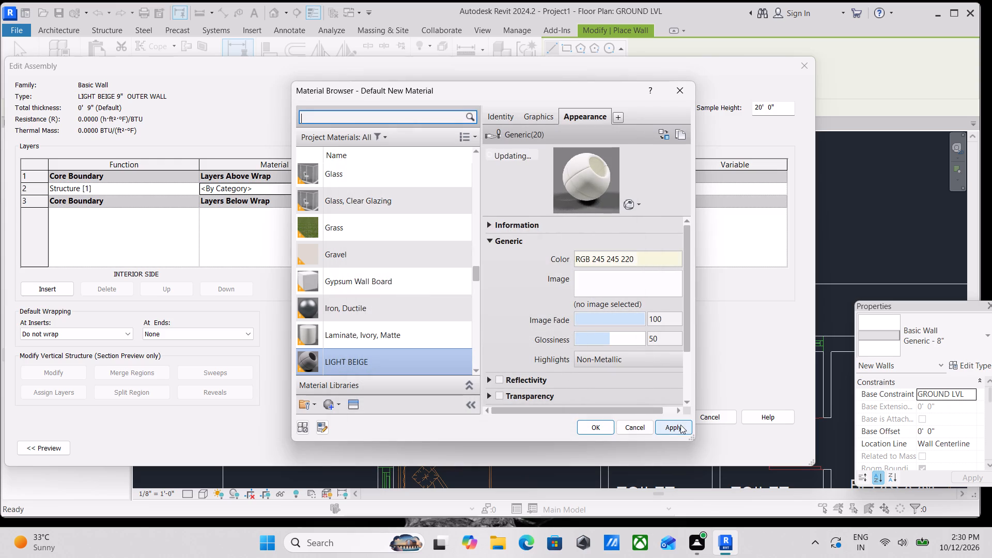
{"action": "left_click", "coordinate": [677, 427]}
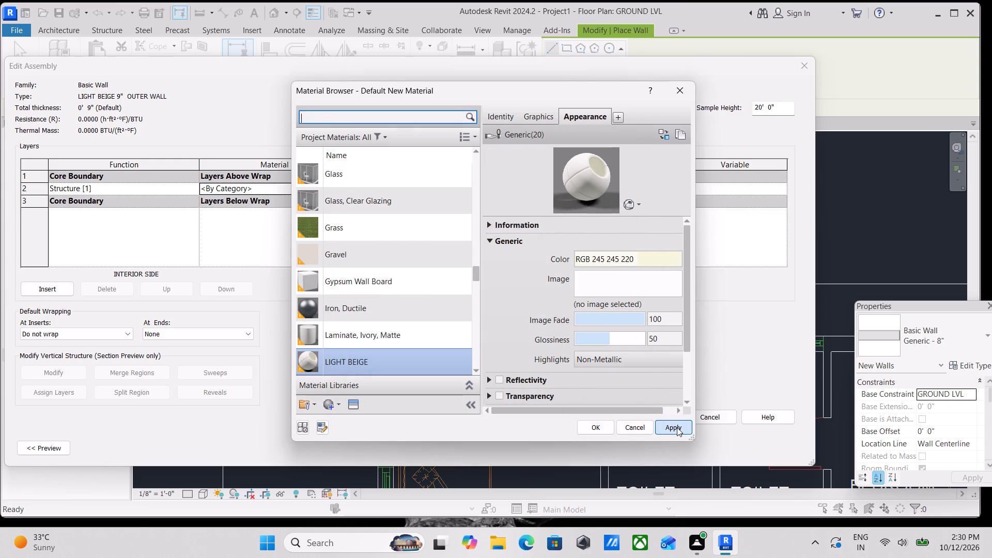
Assign the LIGHT BEIGE material to the Structure layer and save the LIGHT BEIGE 9" OUTER WALL type.
{"action": "left_click", "coordinate": [589, 427]}
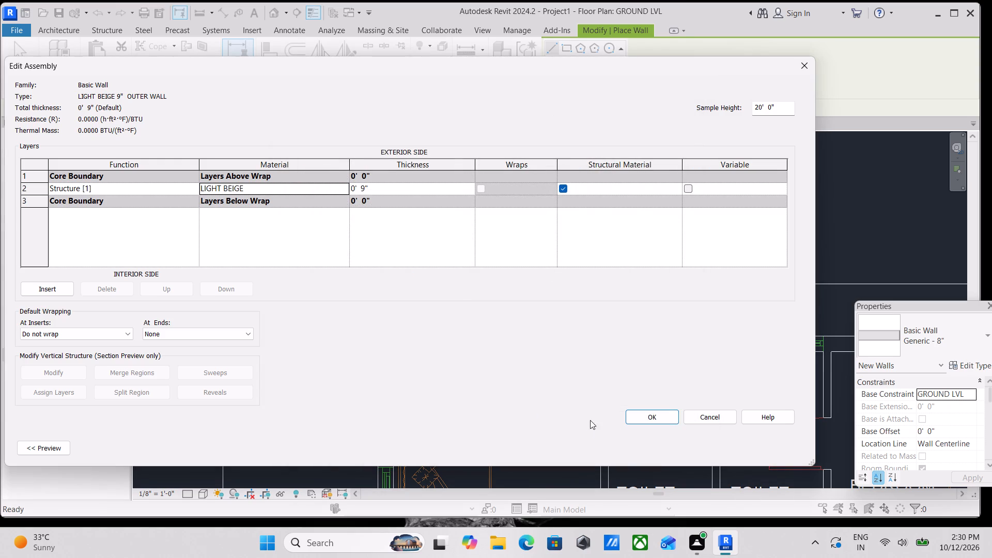
{"action": "left_click", "coordinate": [646, 419]}
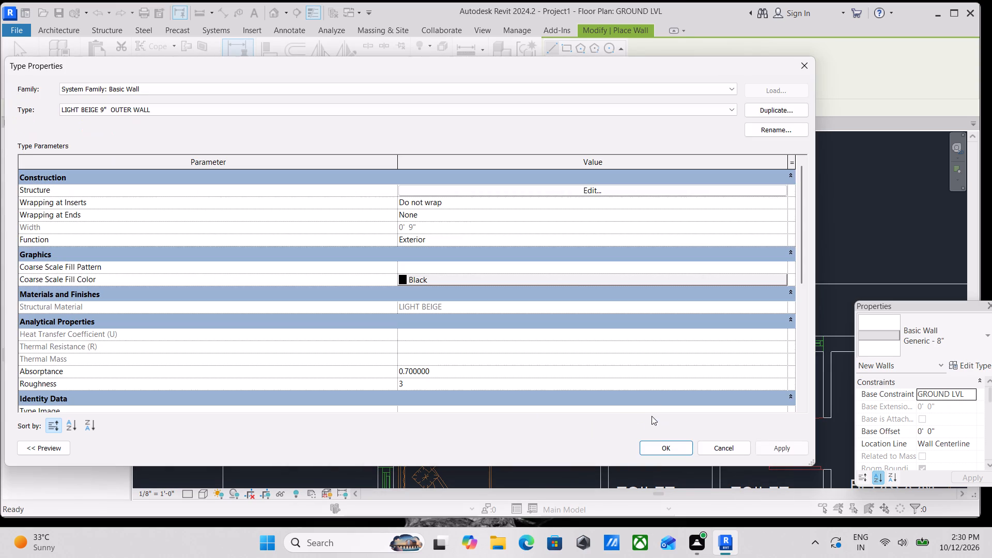
{"action": "left_click", "coordinate": [770, 447]}
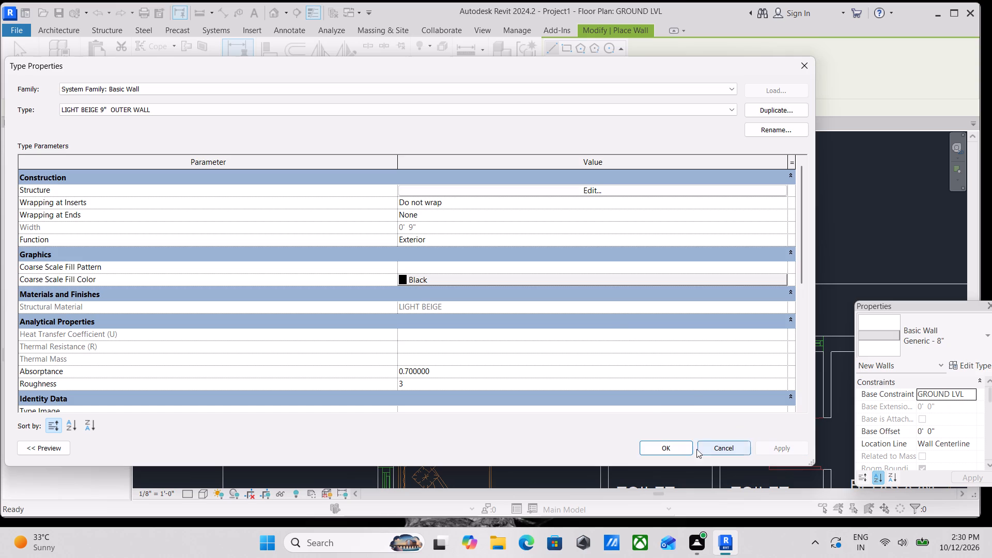
{"action": "left_click", "coordinate": [671, 447]}
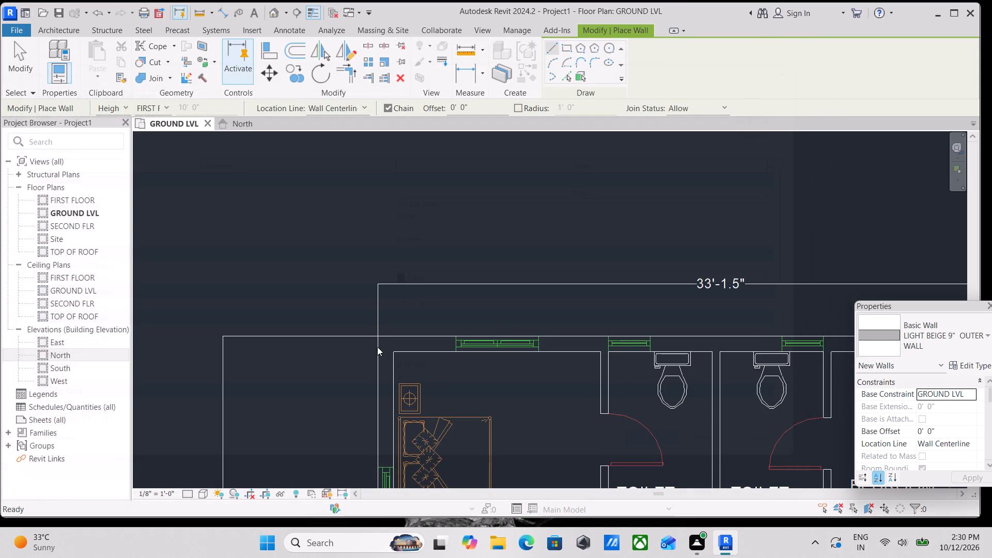
Duplicate the LIGHT BEIGE 9" OUTER WALL type under the name LIGHT BEIGE 4.5" INNER WALL.
{"action": "left_click", "coordinate": [974, 338]}
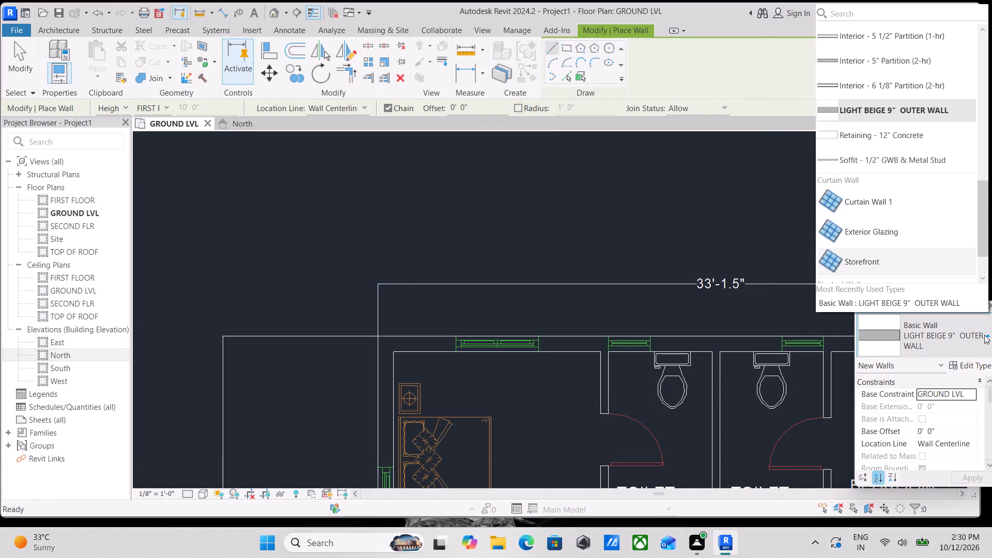
{"action": "left_click", "coordinate": [985, 368]}
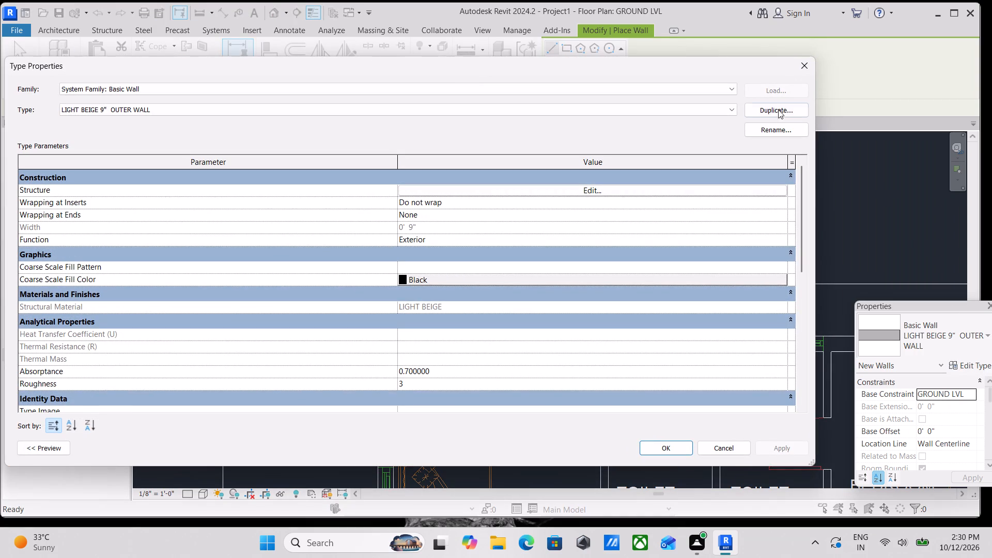
{"action": "left_click", "coordinate": [778, 111]}
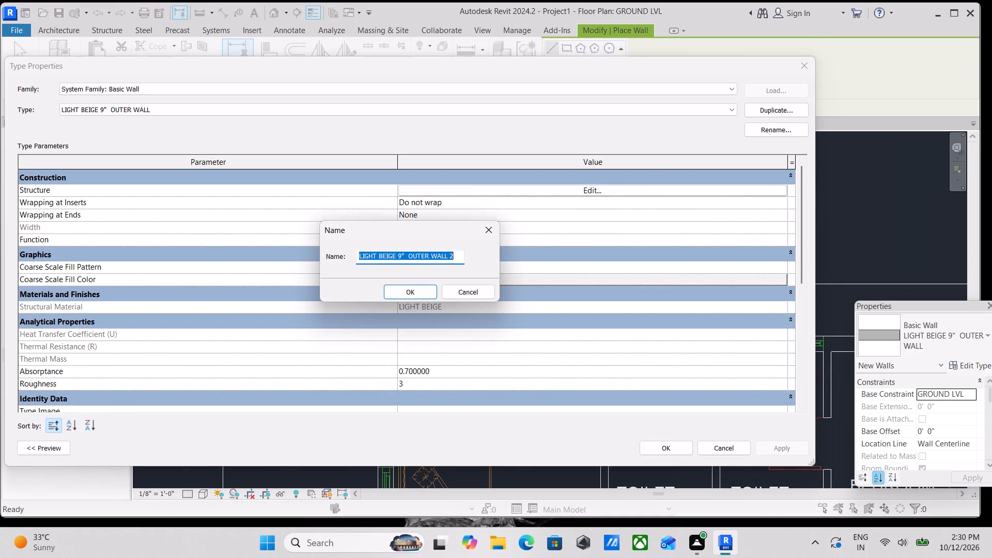
{"action": "left_click", "coordinate": [401, 254]}
{"action": "left_click_drag", "start_coordinate": [405, 254], "coordinate": [397, 255]}
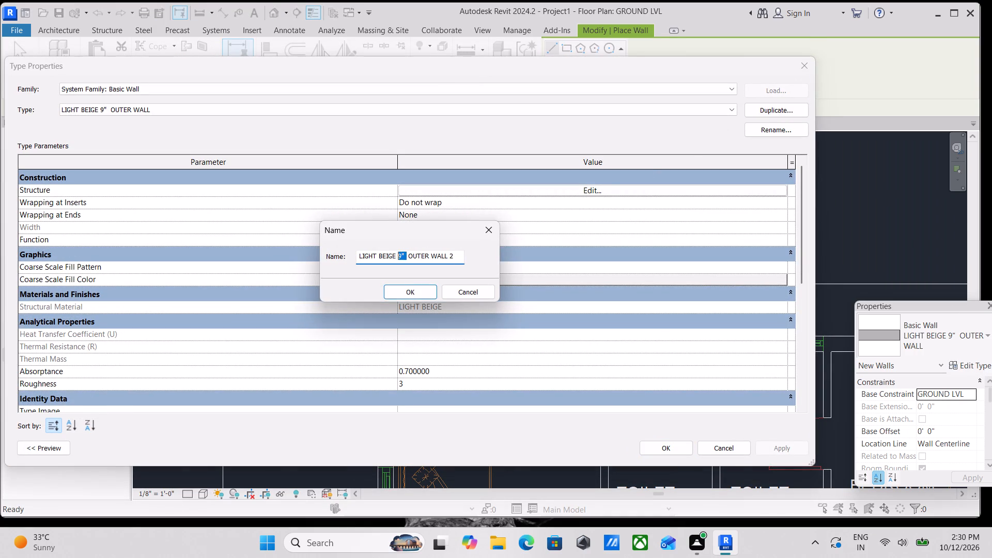
{"action": "left_click_drag", "start_coordinate": [397, 255], "coordinate": [396, 255]}
{"action": "key", "text": "space"}
{"action": "type", "text": "4.5"}
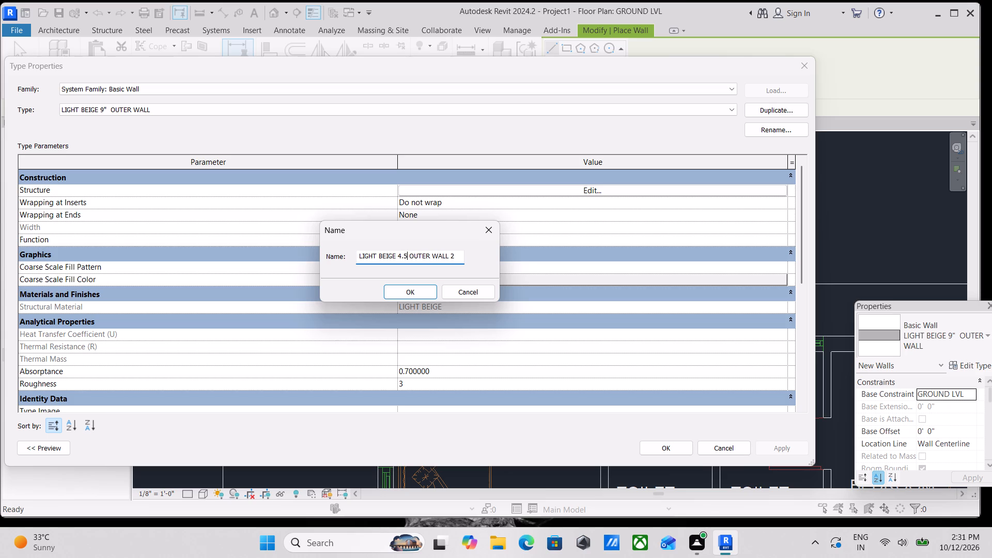
{"action": "key", "text": "shift+quotedbl"}
{"action": "left_click_drag", "start_coordinate": [459, 255], "coordinate": [411, 258]}
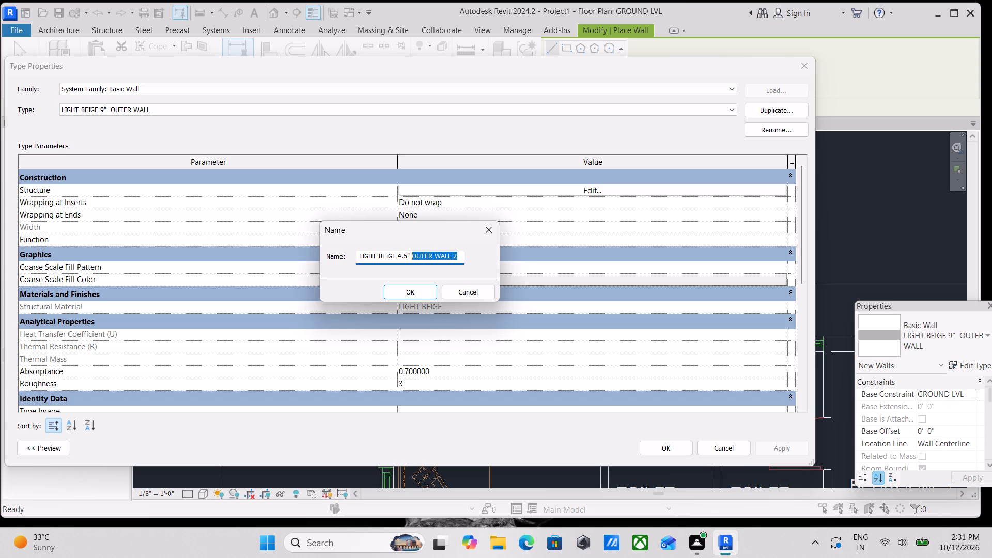
{"action": "left_click_drag", "start_coordinate": [411, 258], "coordinate": [407, 258]}
{"action": "left_click", "coordinate": [416, 258]}
{"action": "left_click_drag", "start_coordinate": [459, 258], "coordinate": [412, 253]}
{"action": "key", "text": "BackSpace"}
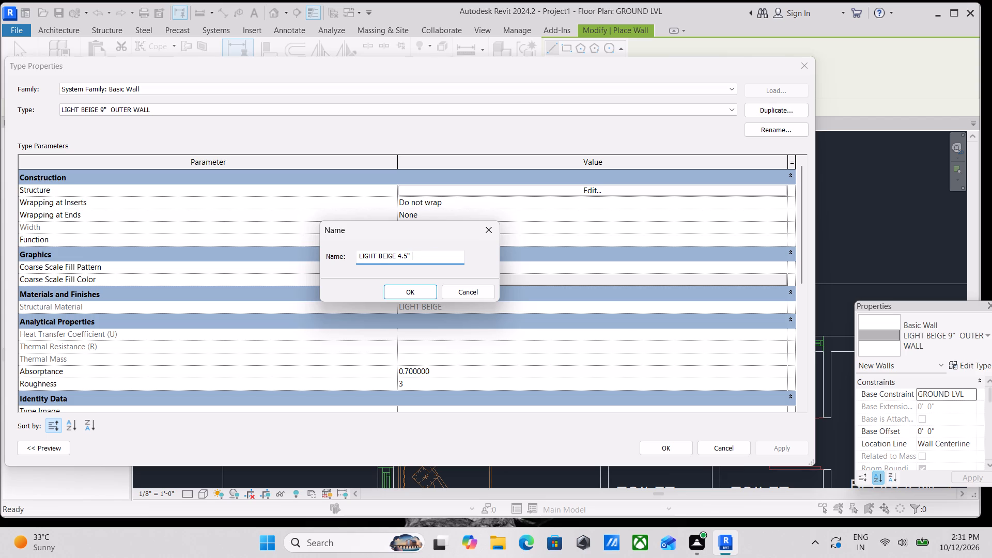
{"action": "key", "text": "space"}
{"action": "type", "text": "INNER"}
{"action": "key", "text": "space"}
{"action": "type", "text": "WALL"}
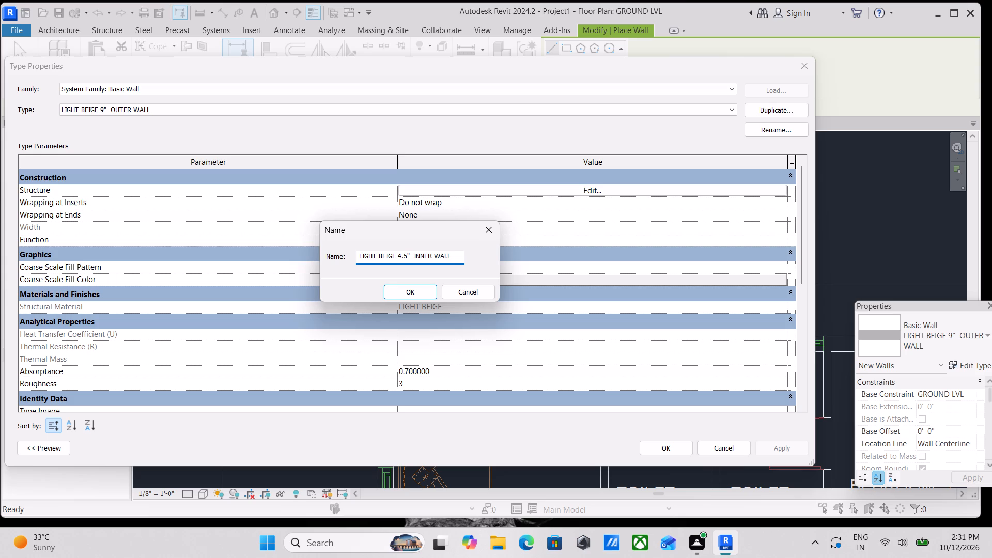
{"action": "left_click", "coordinate": [412, 253]}
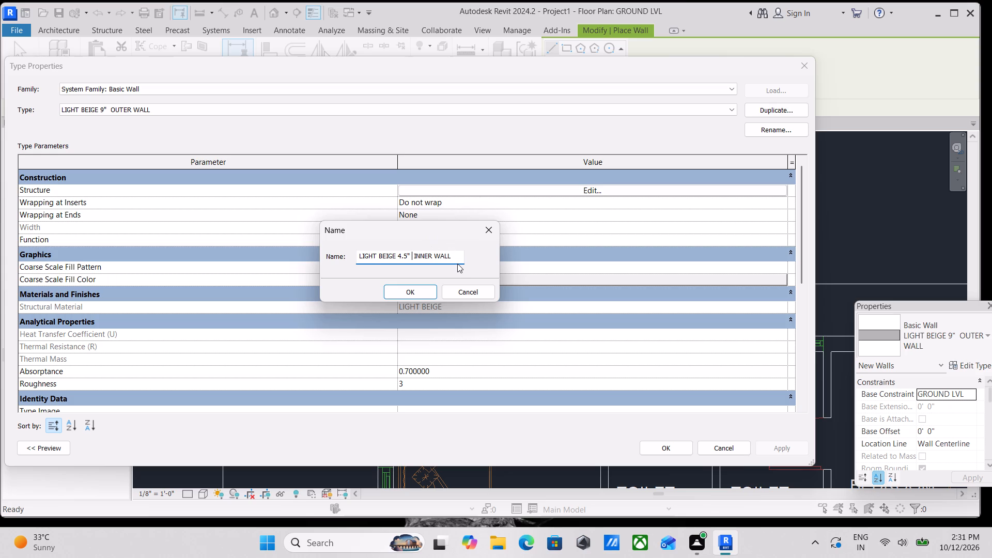
{"action": "left_click", "coordinate": [457, 263]}
{"action": "left_click", "coordinate": [420, 296]}
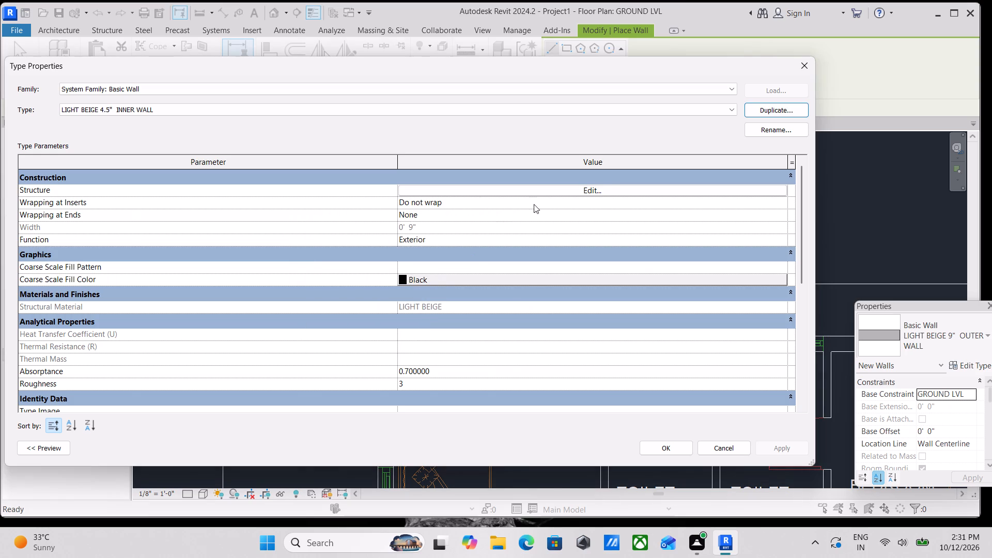
Set the Structure layer thickness of the LIGHT BEIGE 4.5" INNER WALL type to 4.5" and apply it.
{"action": "left_click", "coordinate": [586, 190]}
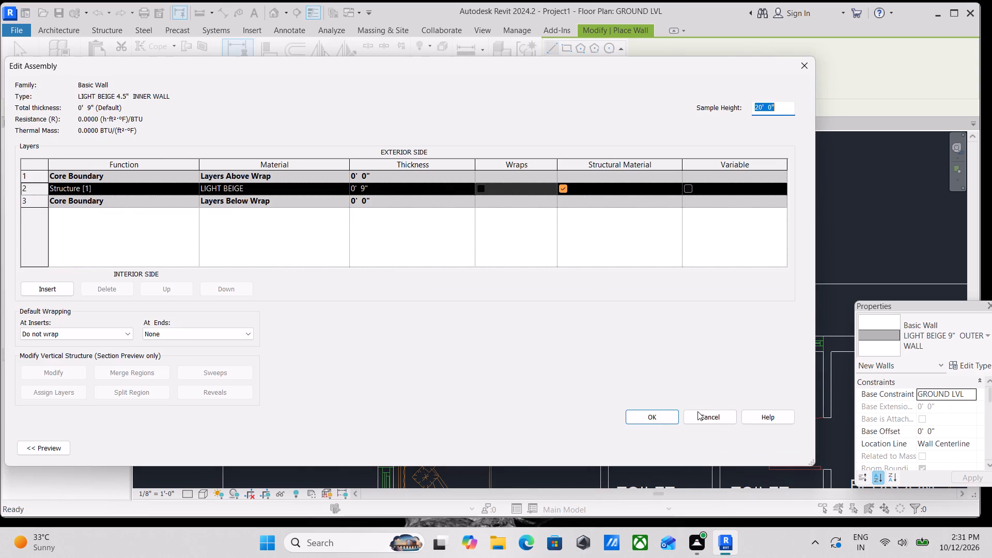
{"action": "left_click", "coordinate": [667, 418]}
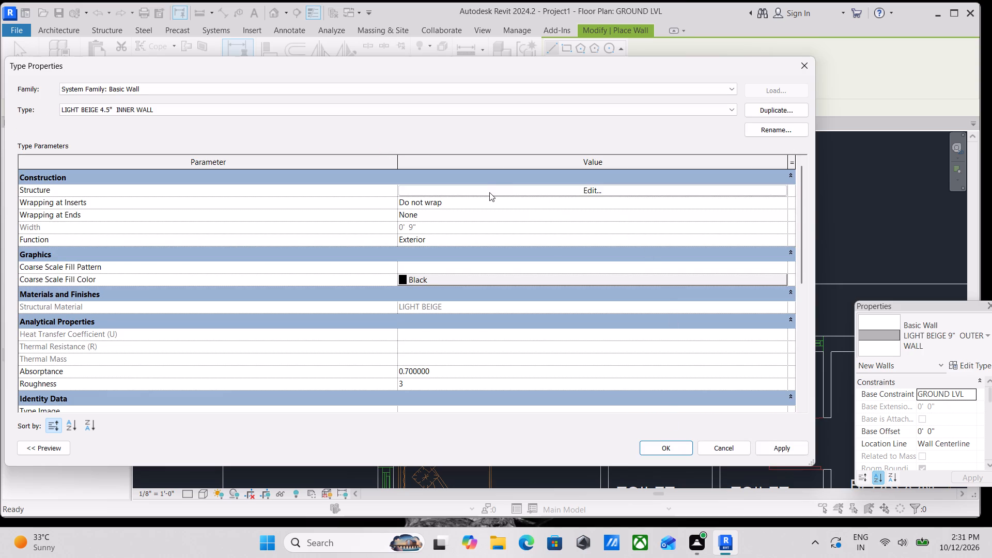
{"action": "left_click", "coordinate": [596, 189]}
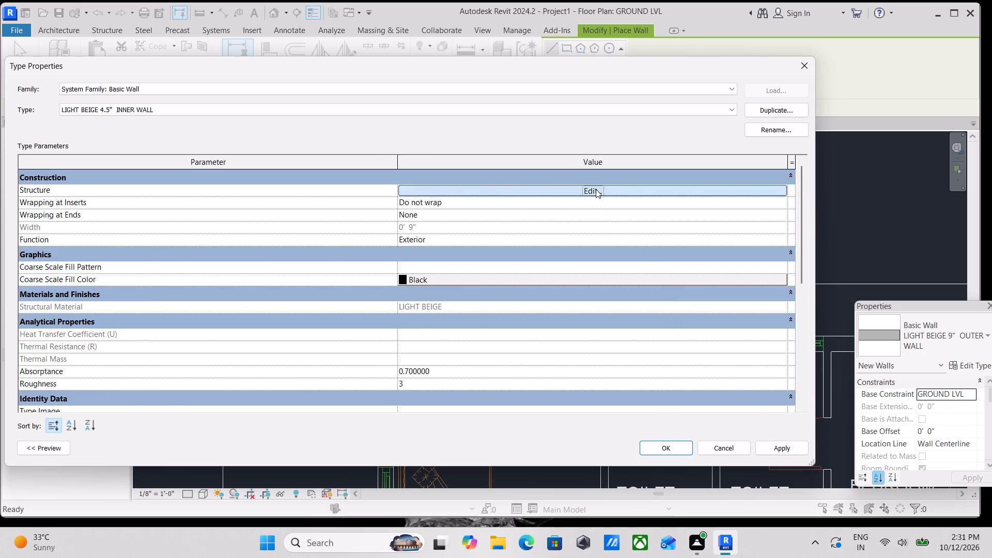
{"action": "left_click", "coordinate": [402, 189]}
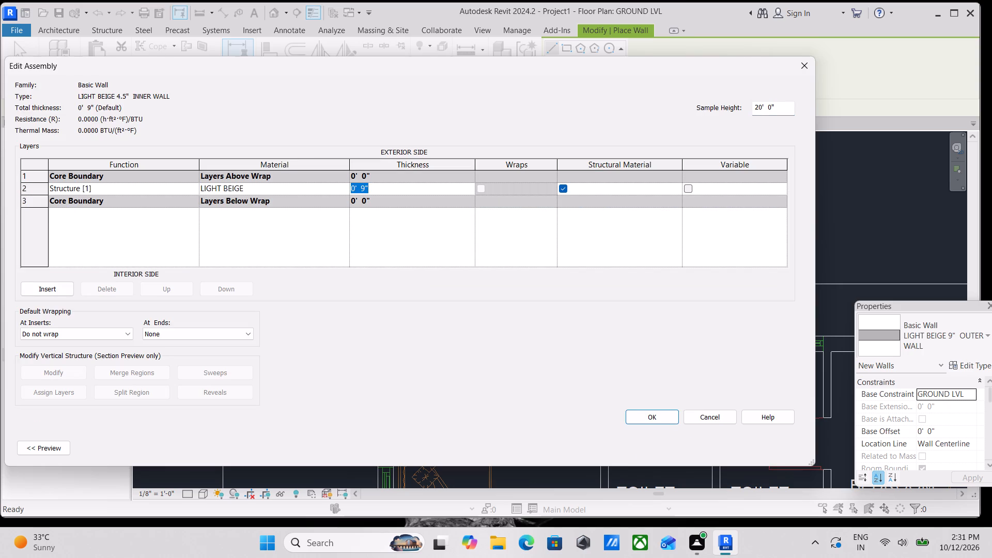
{"action": "key", "text": "4"}
{"action": "type", "text": ".5"}
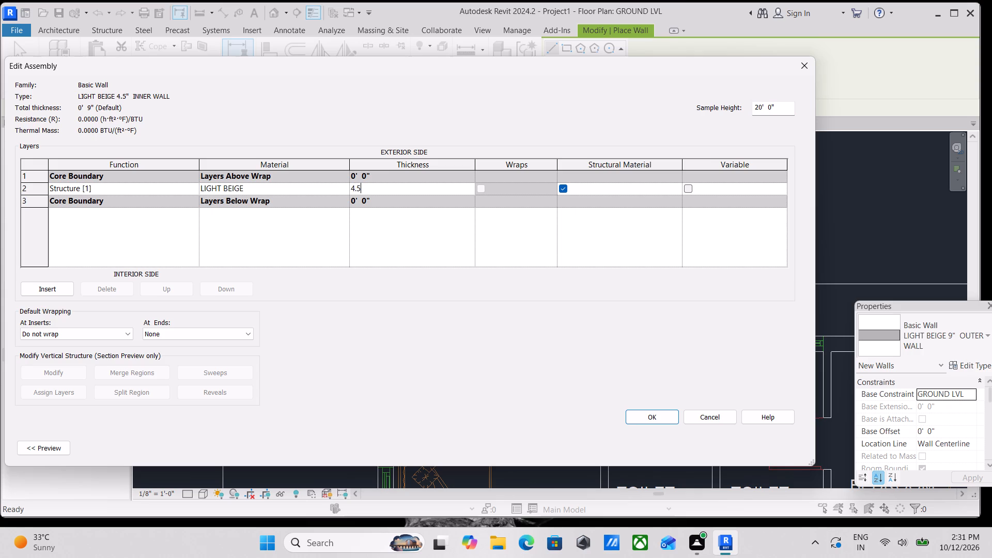
{"action": "key", "text": "shift+quotedbl"}
{"action": "left_click", "coordinate": [655, 416]}
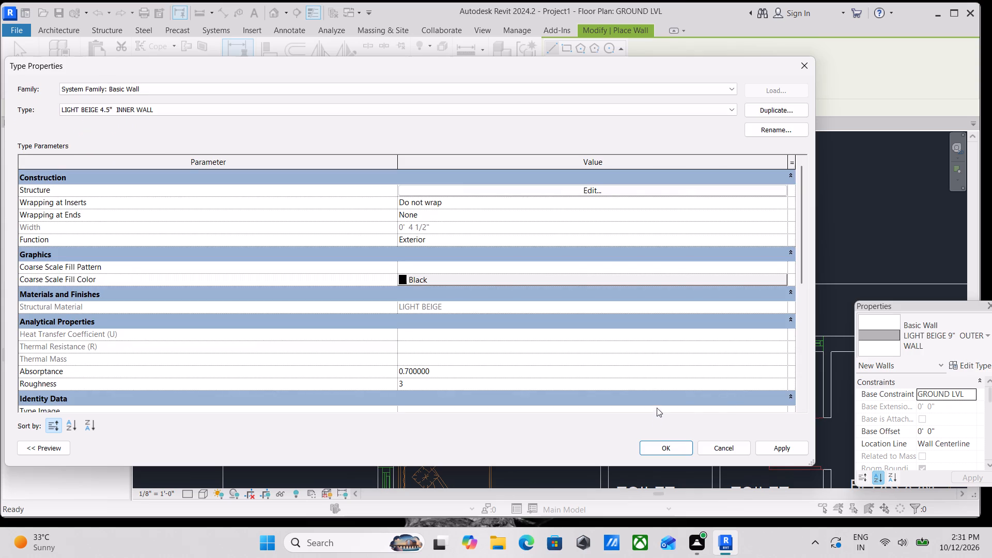
{"action": "left_click", "coordinate": [783, 450]}
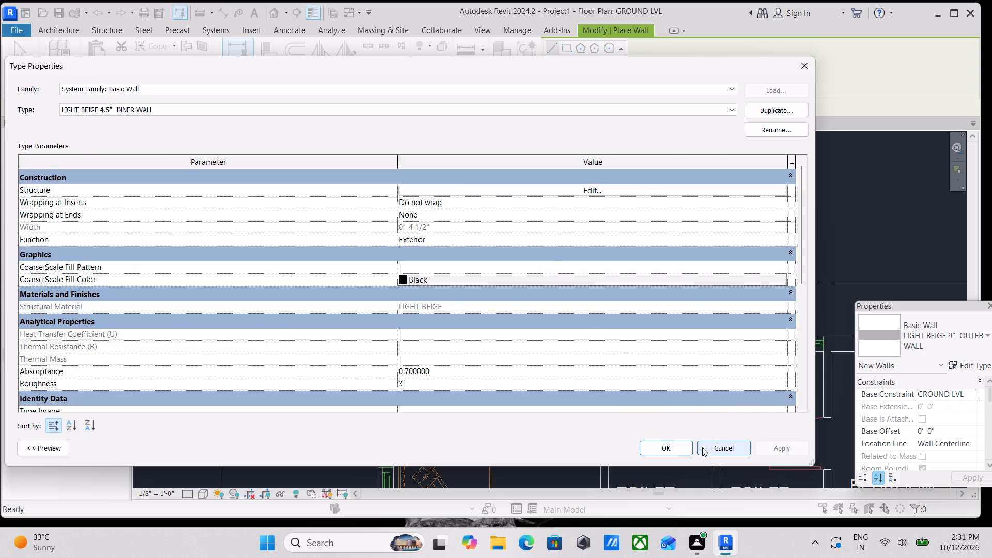
{"action": "left_click", "coordinate": [668, 448]}
Choose LIGHT BEIGE 9" OUTER WALL as the type for the walls being placed.
{"action": "left_click", "coordinate": [981, 347]}
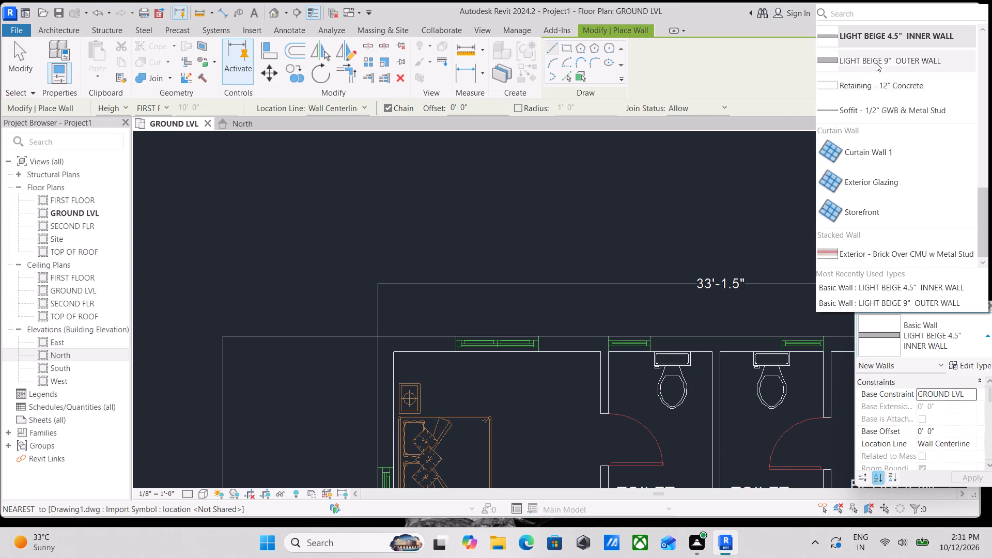
{"action": "left_click", "coordinate": [876, 63]}
Set the location line of the new outer walls to Core Face: Interior.
{"action": "middle_click_drag", "start_coordinate": [436, 276], "coordinate": [398, 165]}
{"action": "scroll", "coordinate": [466, 209], "scroll_direction": "down", "scroll_amount": 3}
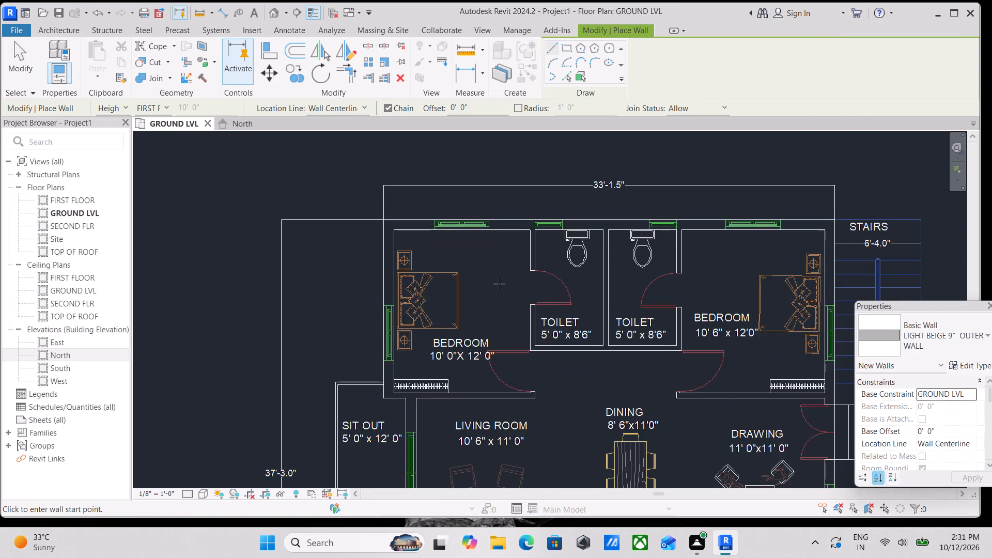
{"action": "scroll", "coordinate": [486, 294], "scroll_direction": "down", "scroll_amount": 2}
{"action": "middle_click_drag", "start_coordinate": [464, 301], "coordinate": [431, 260]}
{"action": "scroll", "coordinate": [428, 258], "scroll_direction": "up", "scroll_amount": 2}
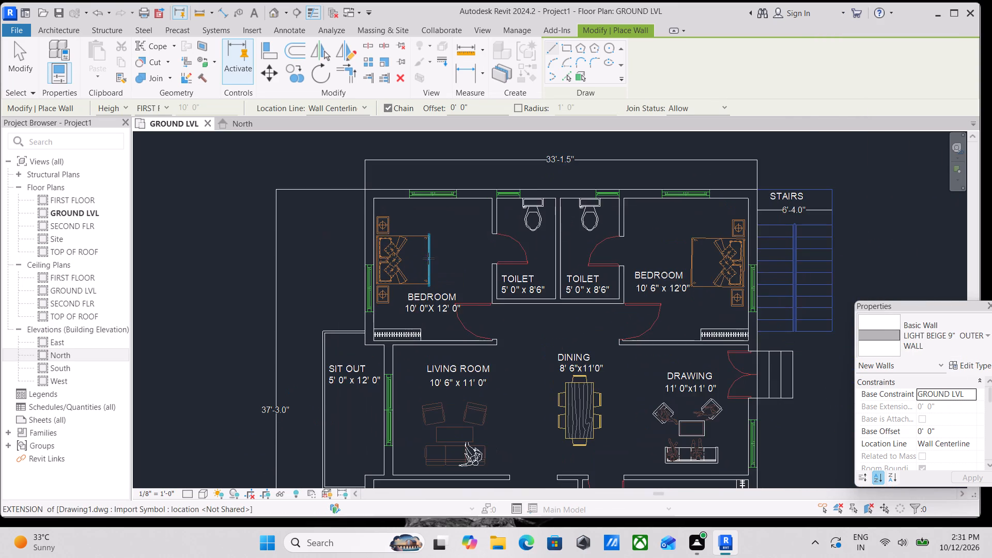
{"action": "middle_click_drag", "start_coordinate": [431, 259], "coordinate": [476, 319]}
{"action": "scroll", "coordinate": [397, 240], "scroll_direction": "up", "scroll_amount": 3}
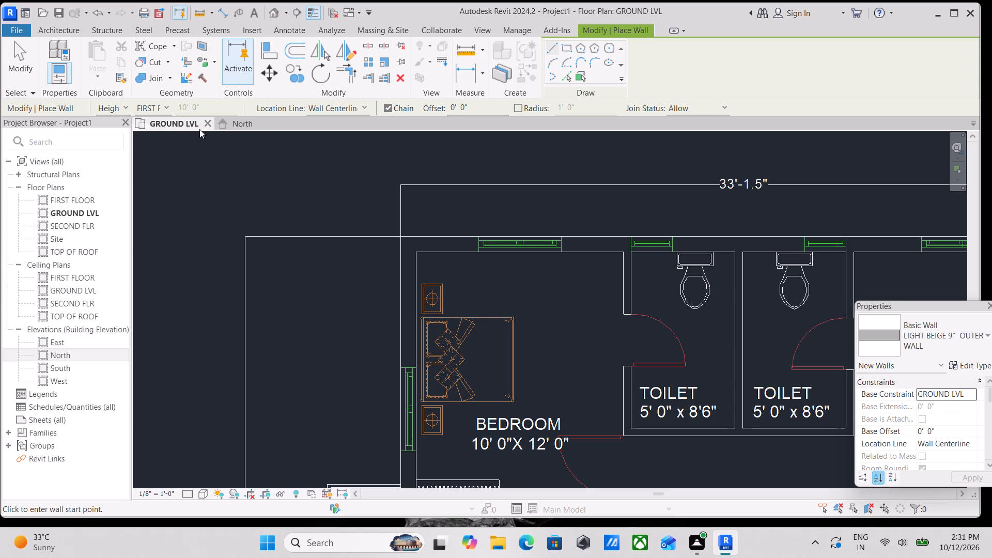
{"action": "left_click", "coordinate": [365, 104]}
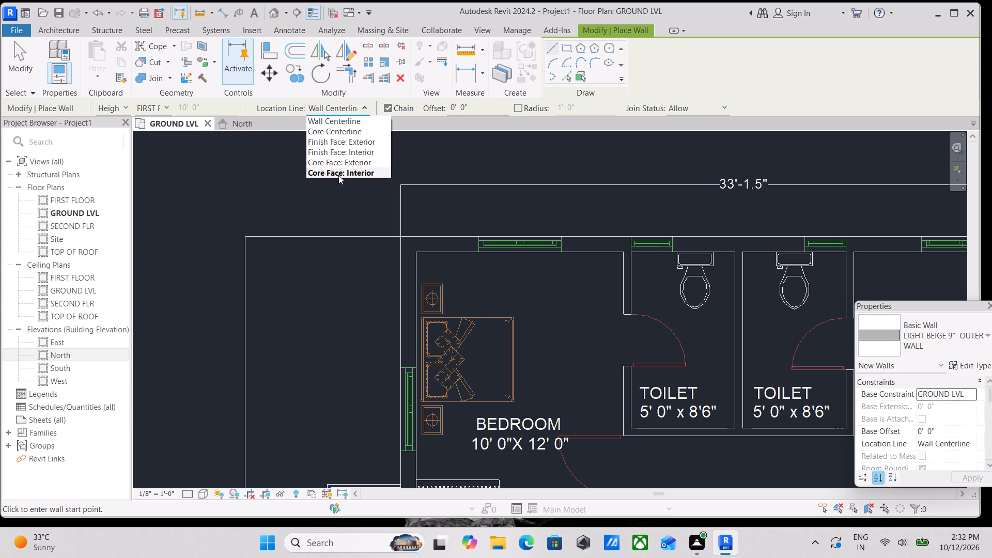
{"action": "left_click", "coordinate": [338, 175]}
Place 9" outer walls by picking the plan's north edge, the bedroom and kitchen-utility west edges, and the south edge.
{"action": "left_click", "coordinate": [565, 76]}
{"action": "left_click", "coordinate": [452, 237]}
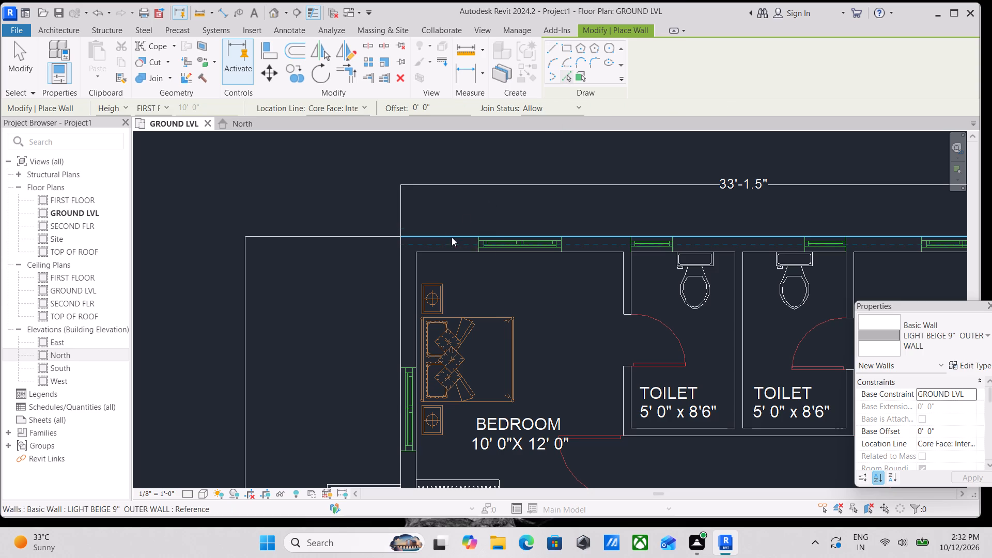
{"action": "middle_click_drag", "start_coordinate": [488, 210], "coordinate": [466, 138]}
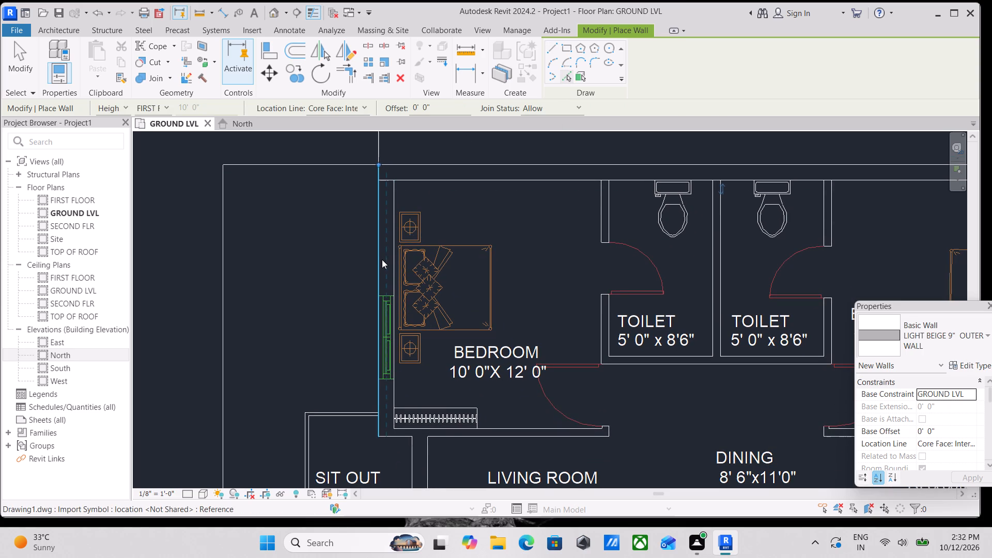
{"action": "left_click", "coordinate": [382, 259]}
{"action": "scroll", "coordinate": [385, 254], "scroll_direction": "down", "scroll_amount": 3}
{"action": "middle_click_drag", "start_coordinate": [385, 253], "coordinate": [386, 138]}
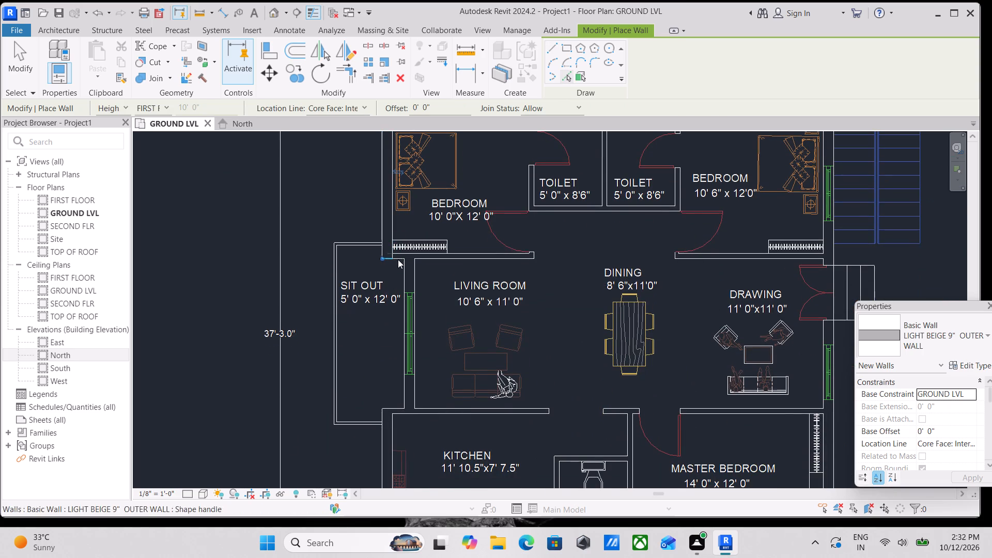
{"action": "middle_click_drag", "start_coordinate": [400, 255], "coordinate": [437, 176]}
{"action": "middle_click_drag", "start_coordinate": [431, 320], "coordinate": [467, 196]}
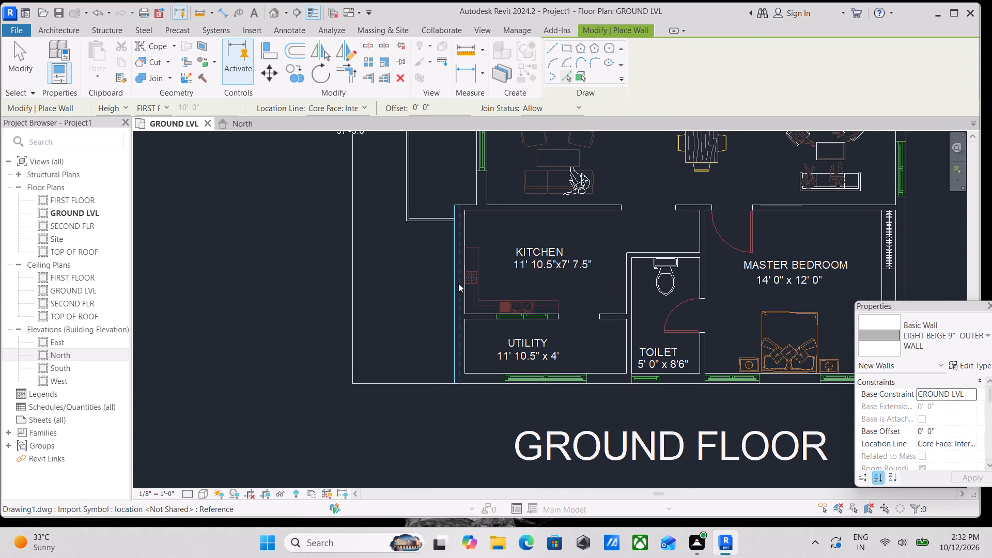
{"action": "left_click", "coordinate": [458, 283]}
{"action": "middle_click_drag", "start_coordinate": [456, 286], "coordinate": [463, 206]}
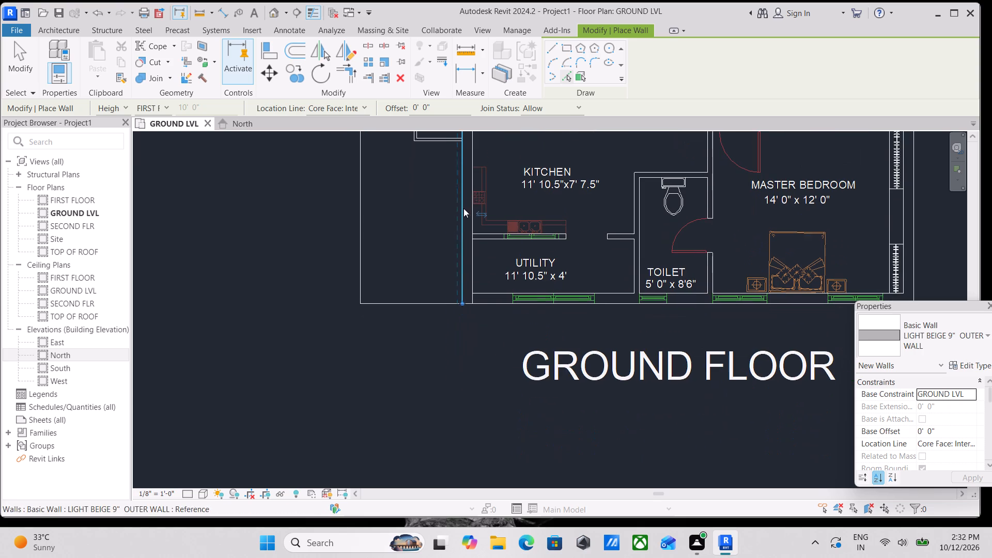
{"action": "left_click", "coordinate": [492, 303]}
Place 9" outer walls by picking the plan's east edge beside the master bedroom and drawing room, and beside the stairs.
{"action": "scroll", "coordinate": [500, 293], "scroll_direction": "down", "scroll_amount": 3}
{"action": "middle_click_drag", "start_coordinate": [500, 293], "coordinate": [318, 287]}
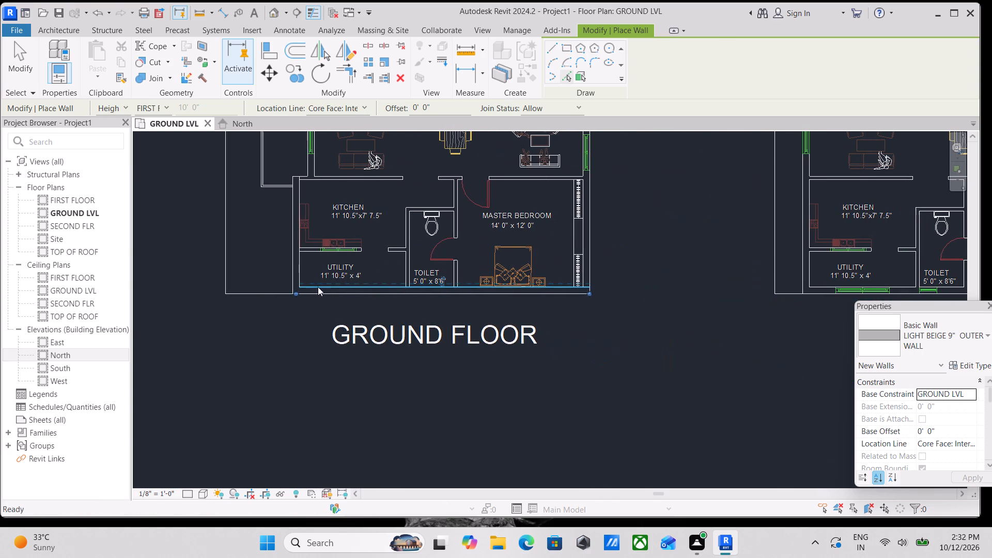
{"action": "scroll", "coordinate": [594, 251], "scroll_direction": "up", "scroll_amount": 2}
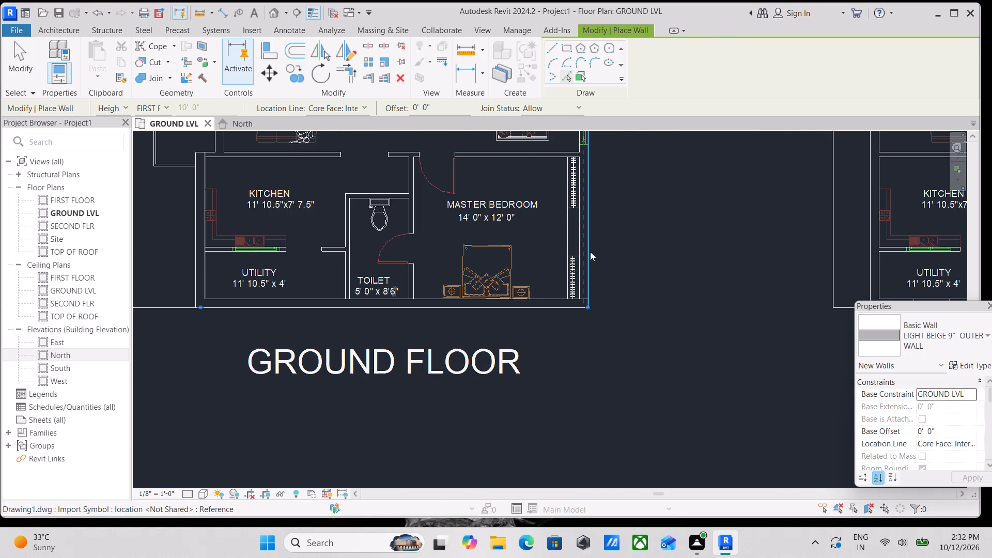
{"action": "left_click", "coordinate": [590, 252]}
{"action": "scroll", "coordinate": [592, 240], "scroll_direction": "down", "scroll_amount": 4}
{"action": "middle_click_drag", "start_coordinate": [585, 260], "coordinate": [560, 384]}
{"action": "middle_click_drag", "start_coordinate": [590, 243], "coordinate": [593, 304]}
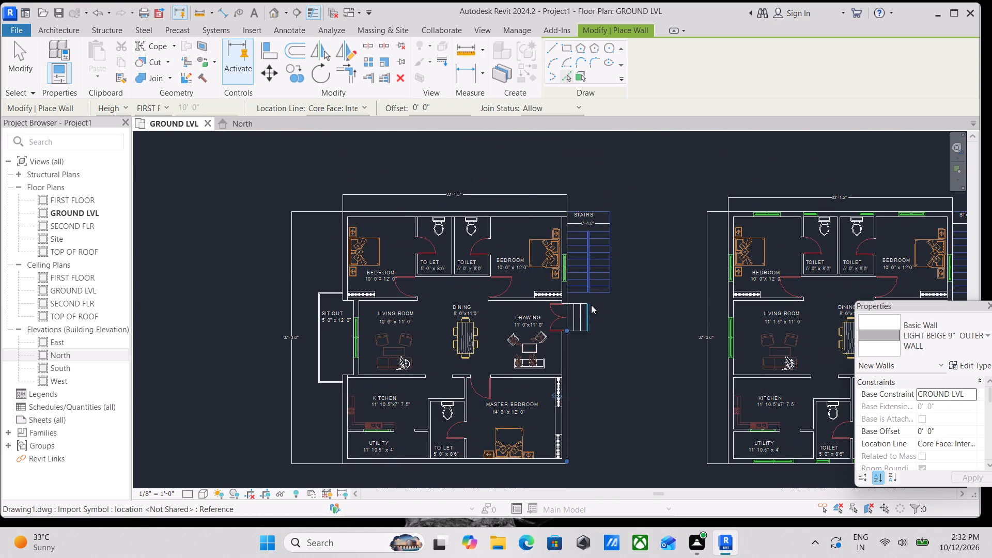
{"action": "scroll", "coordinate": [564, 254], "scroll_direction": "up", "scroll_amount": 5}
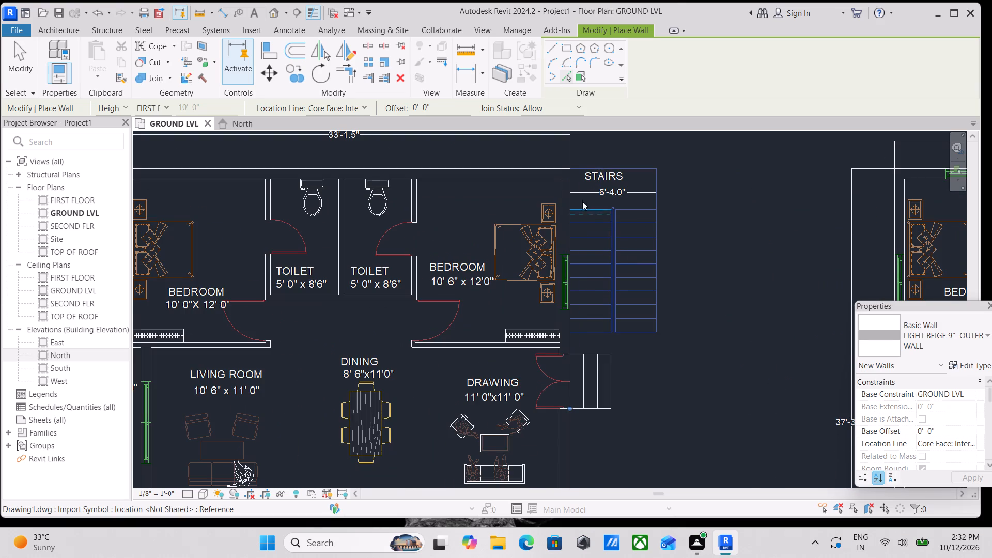
{"action": "left_click", "coordinate": [568, 244]}
Choose LIGHT BEIGE 4.5" INNER WALL and place one by picking the plan line between the living room and kitchen.
{"action": "scroll", "coordinate": [586, 215], "scroll_direction": "down", "scroll_amount": 3}
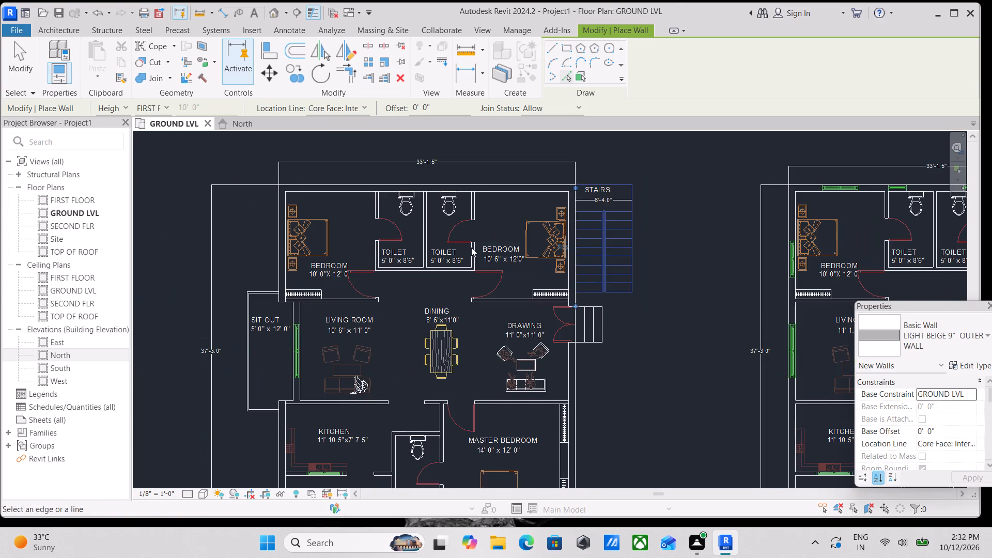
{"action": "scroll", "coordinate": [411, 192], "scroll_direction": "down", "scroll_amount": 1}
{"action": "scroll", "coordinate": [358, 250], "scroll_direction": "up", "scroll_amount": 2}
{"action": "scroll", "coordinate": [389, 307], "scroll_direction": "down", "scroll_amount": 2}
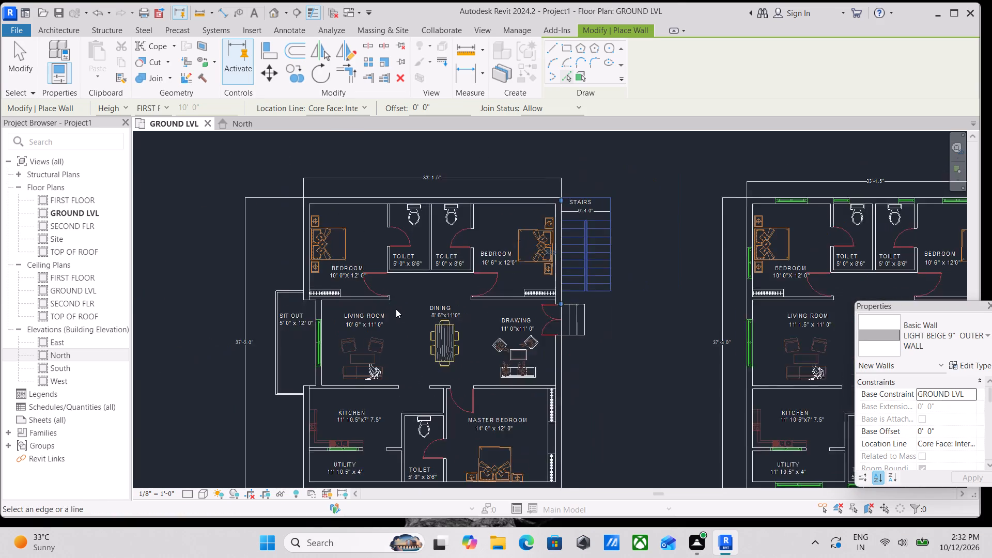
{"action": "middle_click_drag", "start_coordinate": [396, 309], "coordinate": [441, 145]}
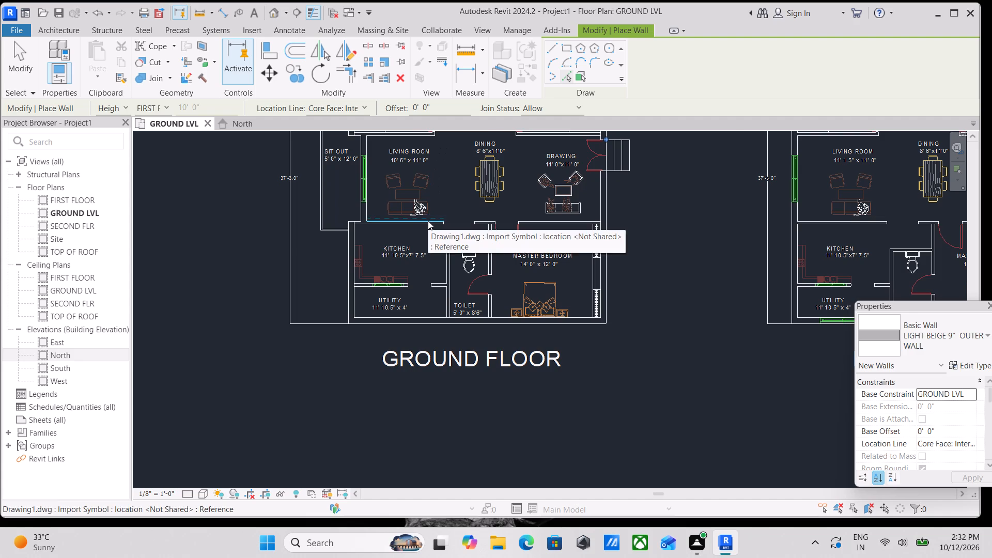
{"action": "scroll", "coordinate": [428, 221], "scroll_direction": "up", "scroll_amount": 3}
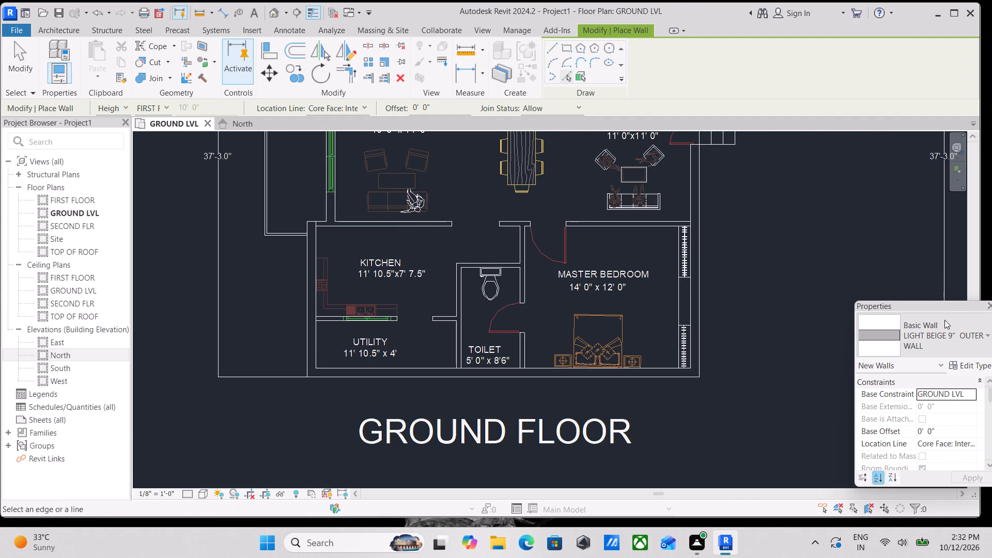
{"action": "left_click", "coordinate": [986, 344]}
{"action": "scroll", "coordinate": [871, 97], "scroll_direction": "up", "scroll_amount": 1}
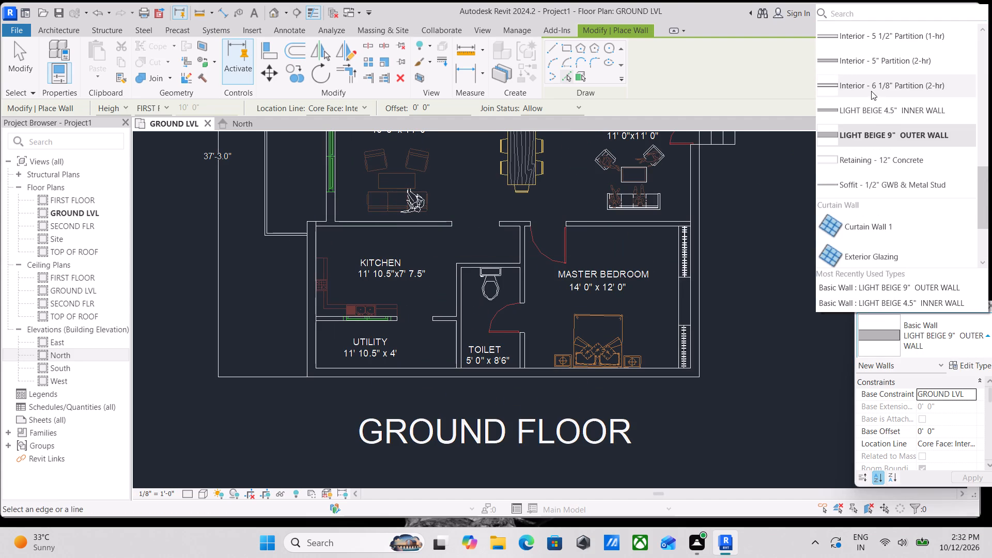
{"action": "left_click", "coordinate": [878, 110]}
{"action": "scroll", "coordinate": [391, 295], "scroll_direction": "up", "scroll_amount": 1}
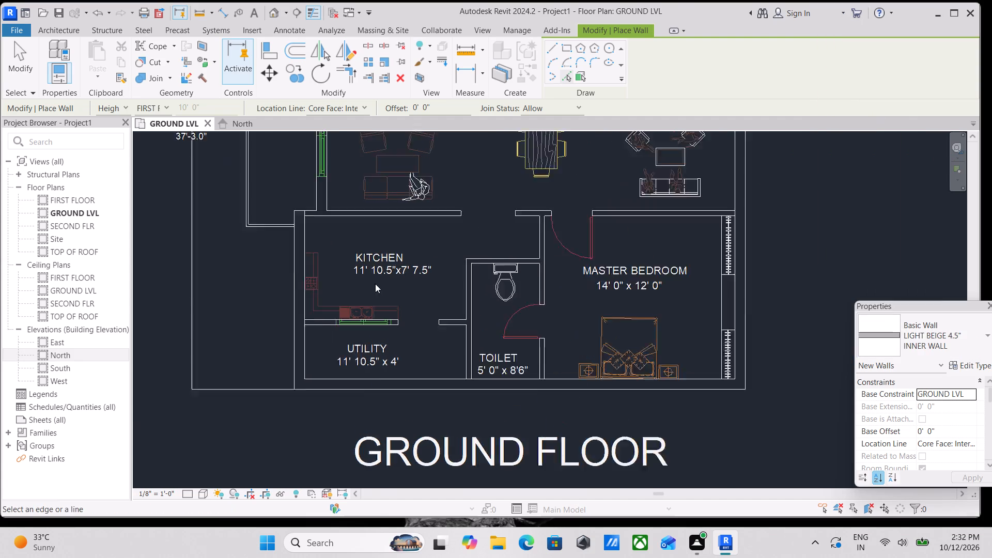
{"action": "scroll", "coordinate": [375, 284], "scroll_direction": "up", "scroll_amount": 2}
{"action": "scroll", "coordinate": [335, 230], "scroll_direction": "down", "scroll_amount": 1}
{"action": "middle_click_drag", "start_coordinate": [335, 230], "coordinate": [348, 313]}
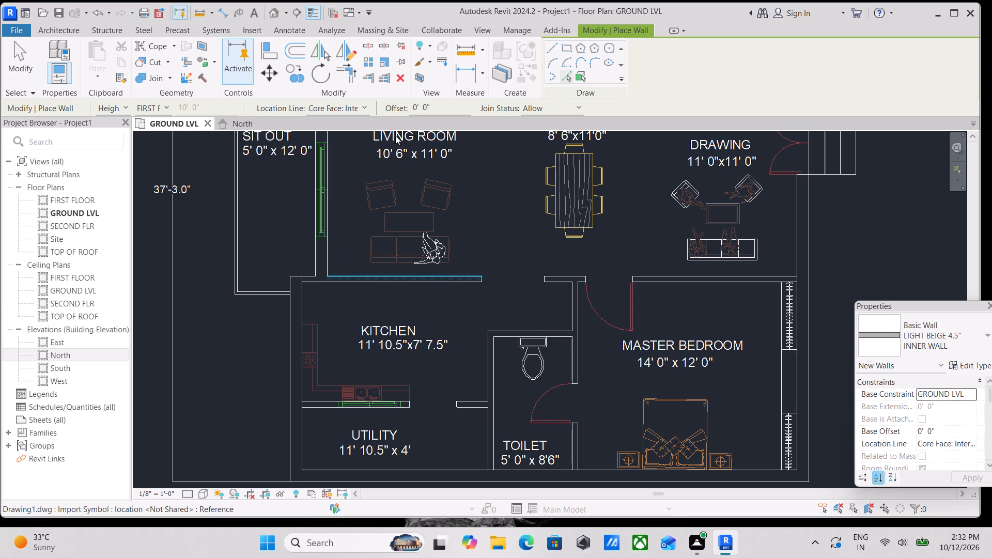
{"action": "left_click", "coordinate": [379, 281]}
Place inner walls on the two wall segments between the kitchen and utility by picking their plan lines.
{"action": "scroll", "coordinate": [386, 225], "scroll_direction": "down", "scroll_amount": 1}
{"action": "middle_click_drag", "start_coordinate": [386, 225], "coordinate": [397, 180]}
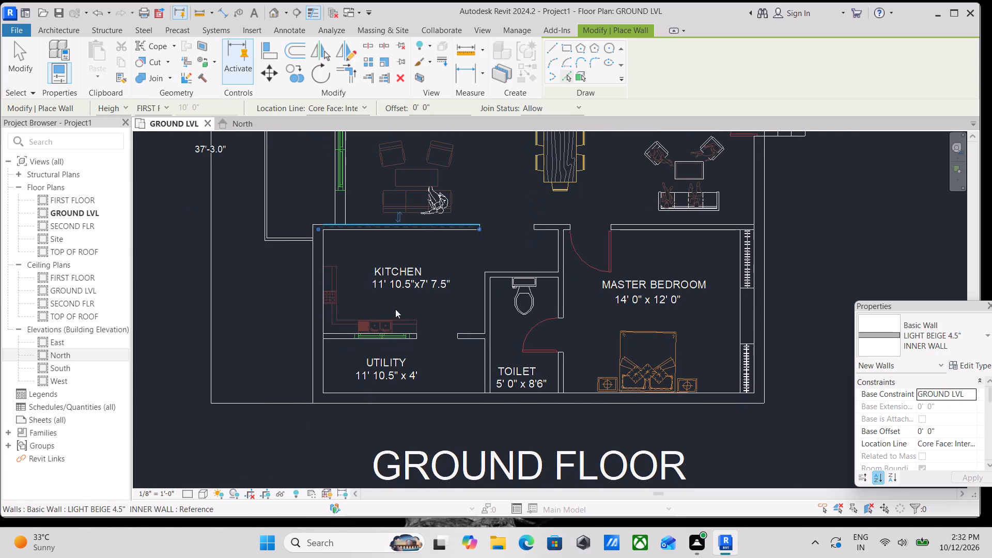
{"action": "scroll", "coordinate": [340, 338], "scroll_direction": "up", "scroll_amount": 5}
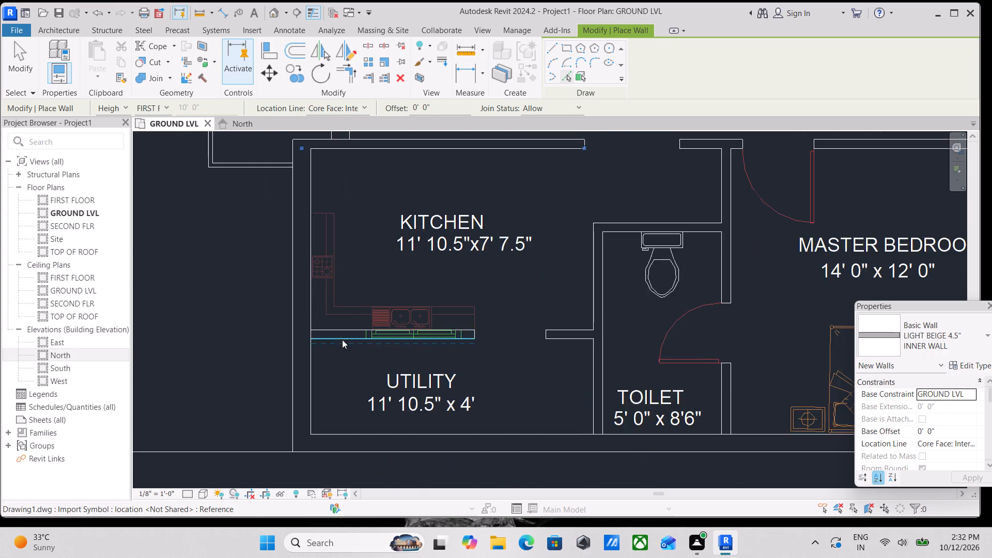
{"action": "left_click", "coordinate": [346, 336]}
{"action": "scroll", "coordinate": [371, 329], "scroll_direction": "down", "scroll_amount": 1}
{"action": "middle_click_drag", "start_coordinate": [371, 329], "coordinate": [363, 329]}
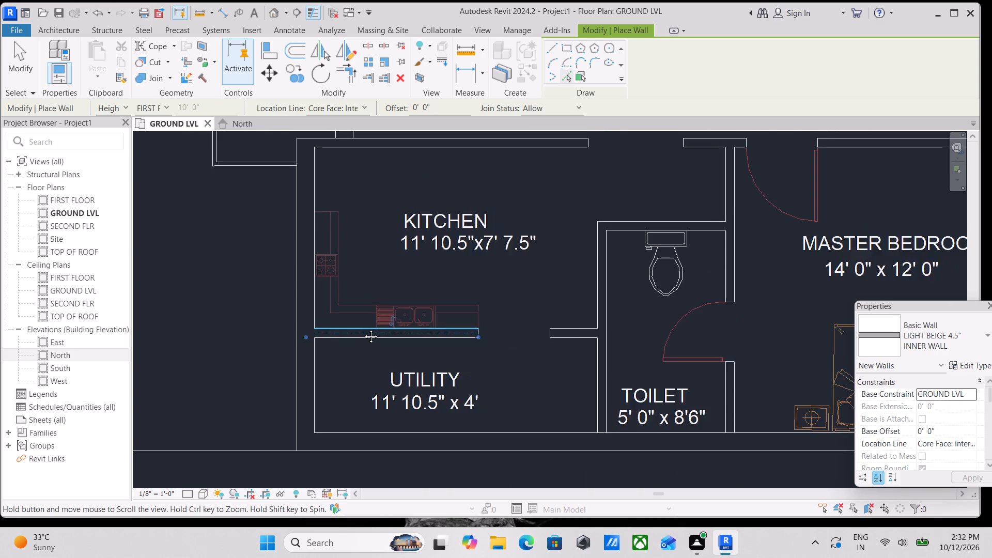
{"action": "middle_click_drag", "start_coordinate": [363, 329], "coordinate": [268, 336]}
{"action": "left_click", "coordinate": [469, 340]}
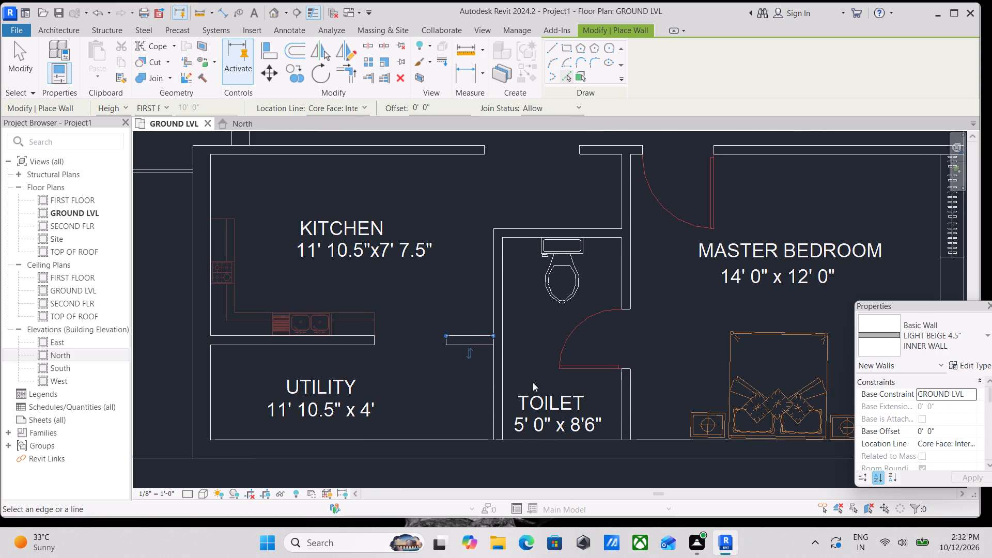
Place inner walls by picking the west, north and master-bedroom-side lines of the toilet beside the master bedroom.
{"action": "left_click", "coordinate": [498, 399]}
{"action": "middle_click_drag", "start_coordinate": [515, 255], "coordinate": [492, 342]}
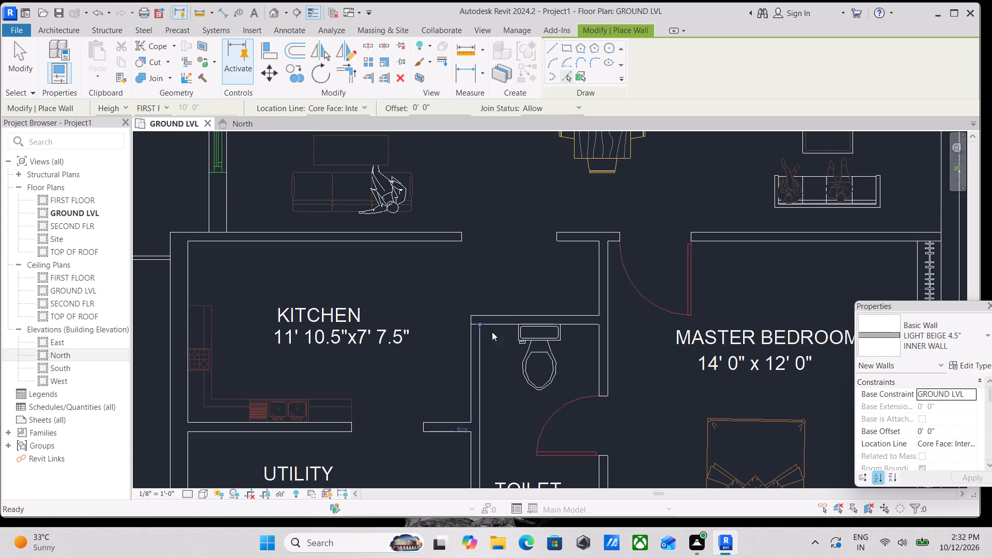
{"action": "left_click", "coordinate": [499, 321]}
{"action": "scroll", "coordinate": [508, 319], "scroll_direction": "down", "scroll_amount": 1}
{"action": "middle_click_drag", "start_coordinate": [508, 319], "coordinate": [414, 297]}
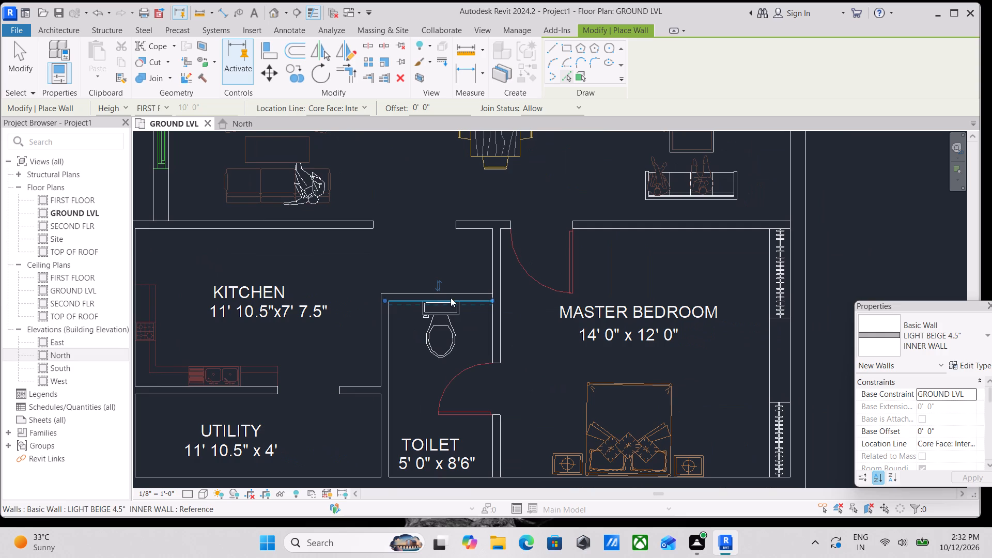
{"action": "left_click", "coordinate": [498, 322]}
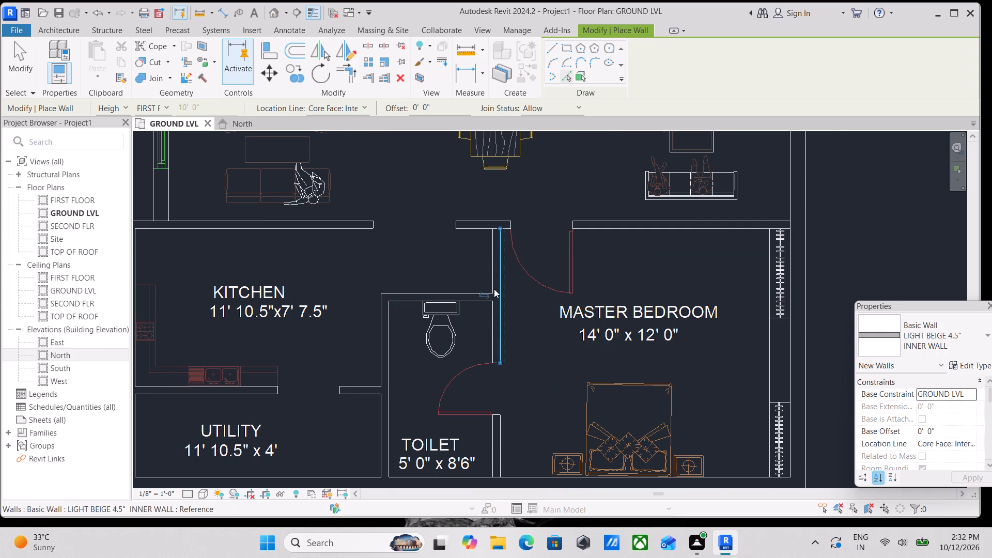
{"action": "scroll", "coordinate": [483, 220], "scroll_direction": "down", "scroll_amount": 1}
{"action": "middle_click_drag", "start_coordinate": [483, 220], "coordinate": [483, 273]}
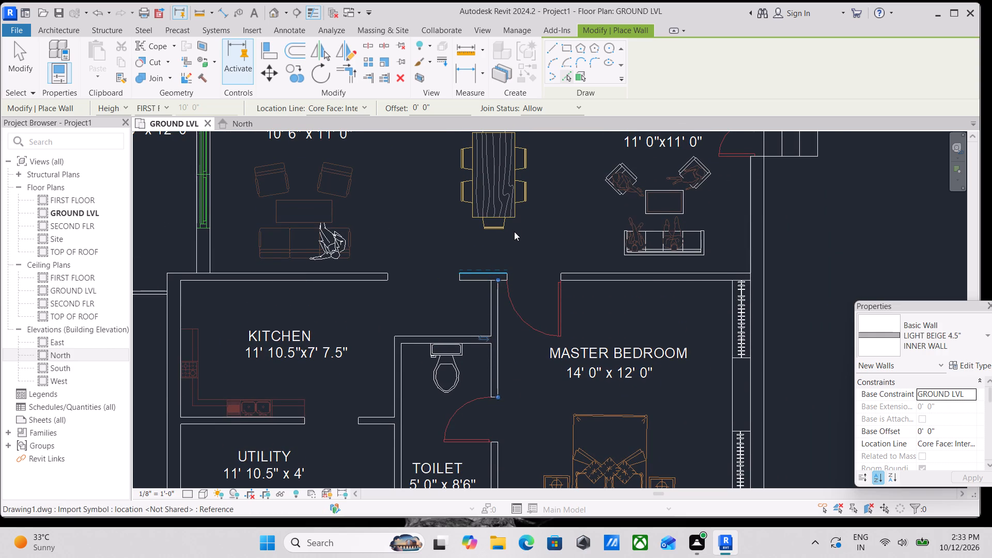
{"action": "key", "text": "Escape"}
Set the ground level plan's visual style to Shaded.
{"action": "left_click", "coordinate": [207, 493]}
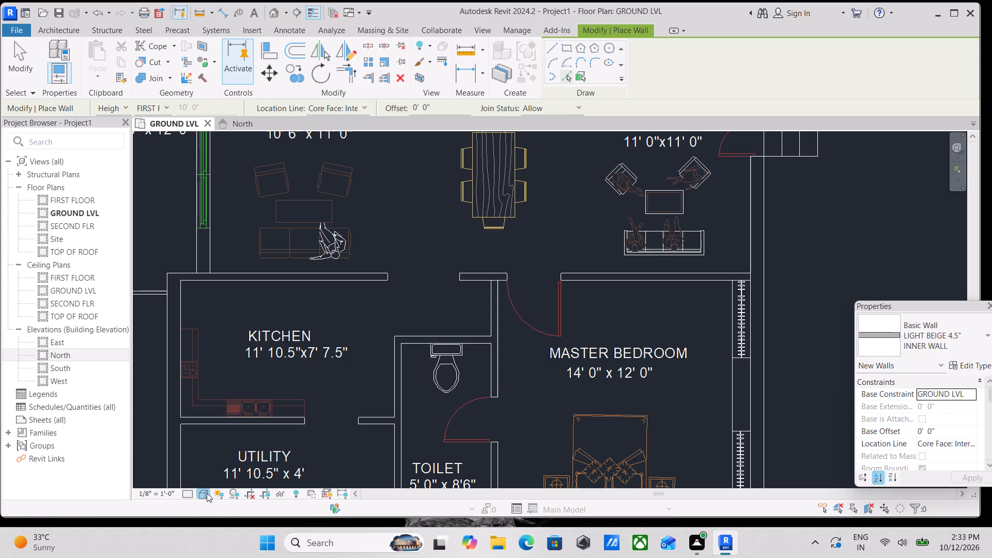
{"action": "left_click", "coordinate": [243, 440]}
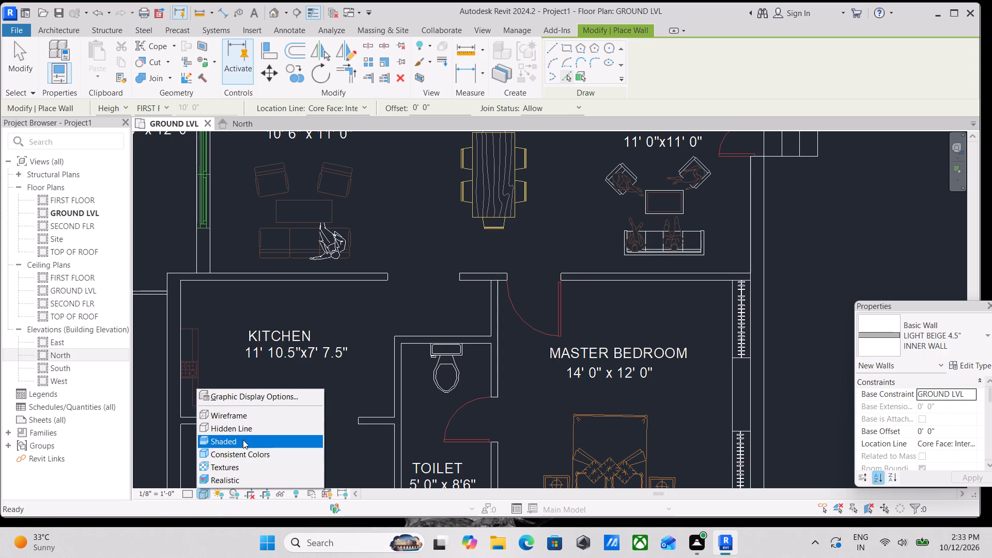
Draw a straight 4.5" inner wall between the eastern toilet and the 10'6" x 12'0" bedroom, from the outer wall to the toilet's south edge.
{"action": "scroll", "coordinate": [344, 327], "scroll_direction": "down", "scroll_amount": 1}
{"action": "middle_click_drag", "start_coordinate": [344, 330], "coordinate": [338, 403]}
{"action": "scroll", "coordinate": [363, 272], "scroll_direction": "down", "scroll_amount": 1}
{"action": "middle_click_drag", "start_coordinate": [363, 272], "coordinate": [376, 340]}
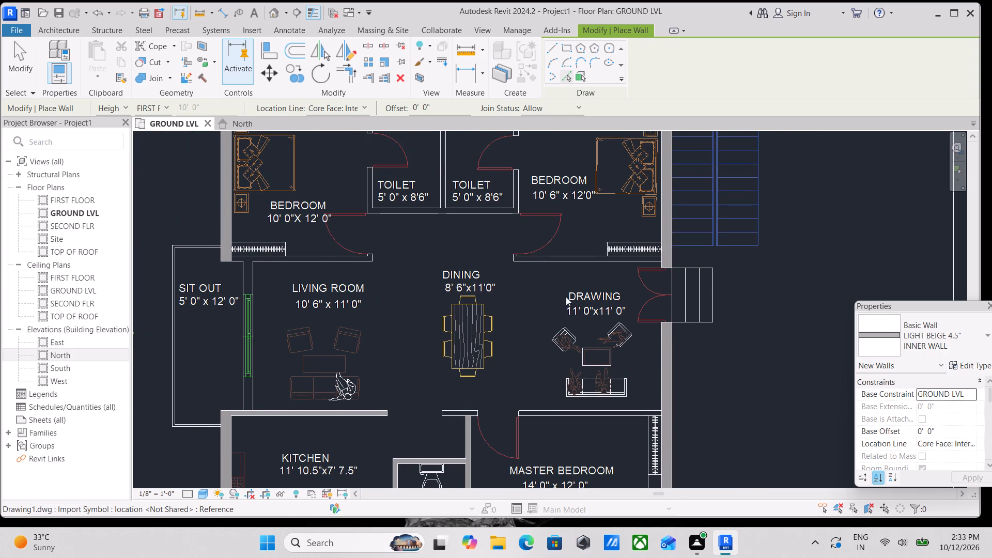
{"action": "scroll", "coordinate": [518, 299], "scroll_direction": "up", "scroll_amount": 2}
{"action": "scroll", "coordinate": [530, 331], "scroll_direction": "down", "scroll_amount": 3}
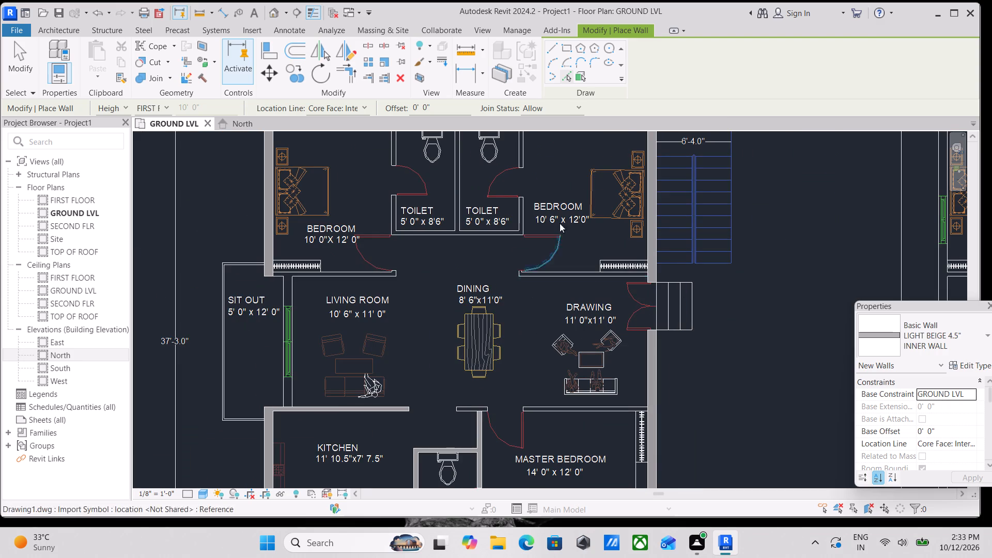
{"action": "left_click", "coordinate": [548, 42]}
{"action": "scroll", "coordinate": [436, 305], "scroll_direction": "up", "scroll_amount": 3}
{"action": "scroll", "coordinate": [456, 278], "scroll_direction": "down", "scroll_amount": 3}
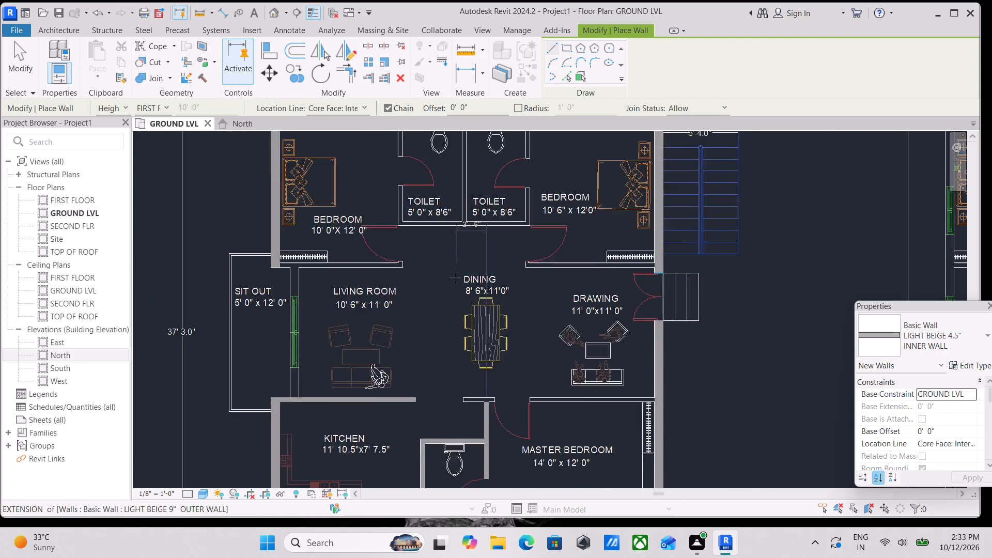
{"action": "middle_click_drag", "start_coordinate": [453, 282], "coordinate": [448, 425]}
{"action": "scroll", "coordinate": [512, 275], "scroll_direction": "up", "scroll_amount": 3}
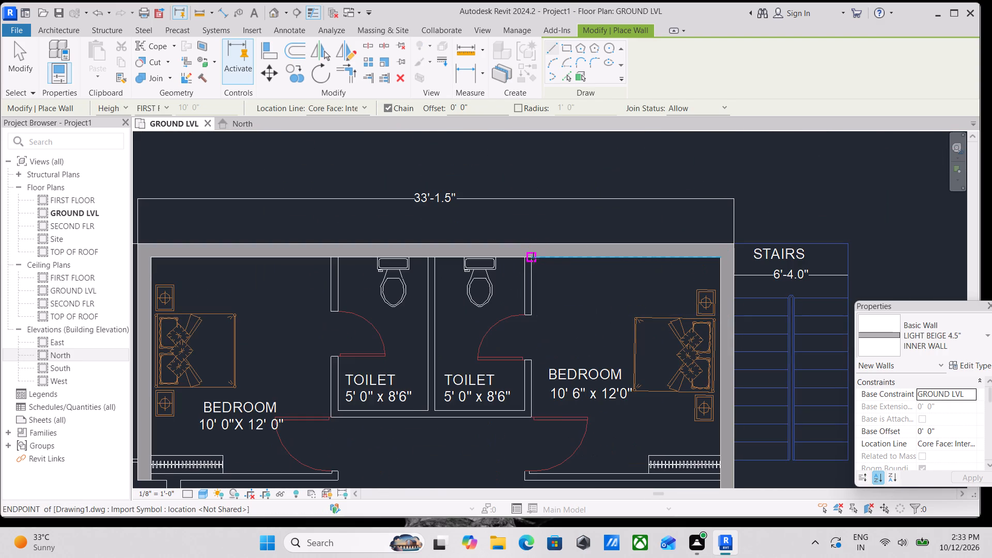
{"action": "left_click", "coordinate": [533, 258]}
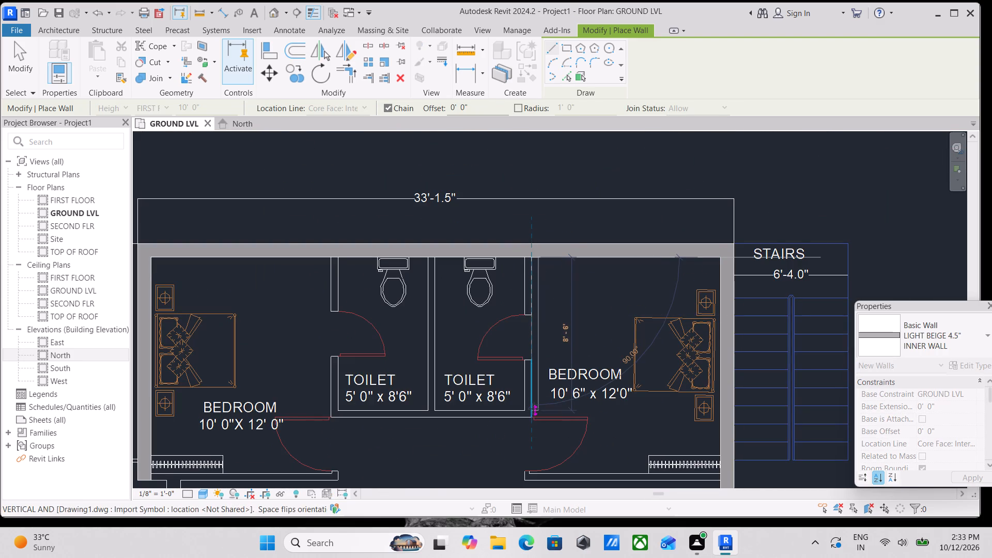
{"action": "left_click", "coordinate": [531, 416]}
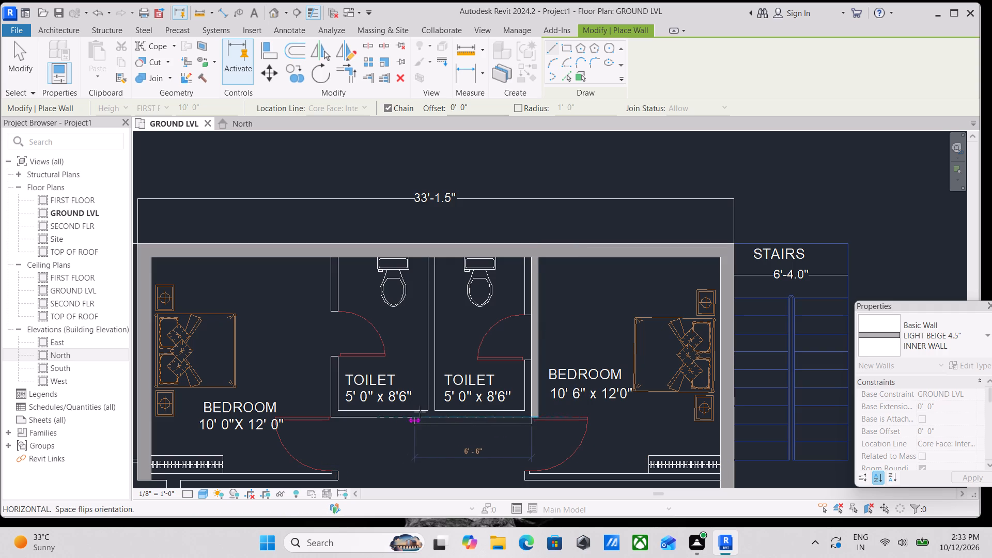
{"action": "key", "text": "Escape"}
{"action": "scroll", "coordinate": [592, 323], "scroll_direction": "up", "scroll_amount": 3}
{"action": "key", "text": "Escape"}
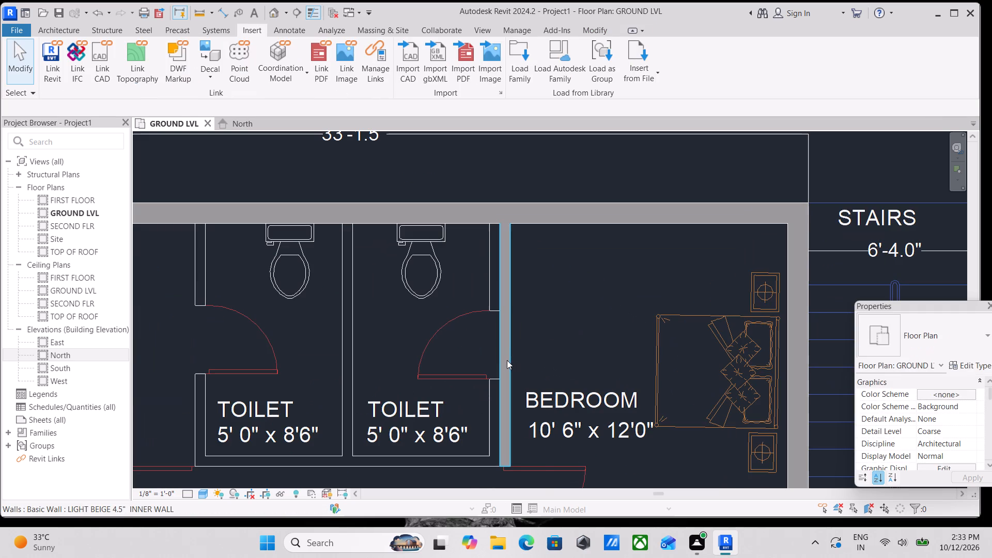
Flip the new toilet-bedroom inner wall to its other side so it sits over the plan's wall lines.
{"action": "left_click", "coordinate": [507, 360]}
{"action": "key", "text": "space"}
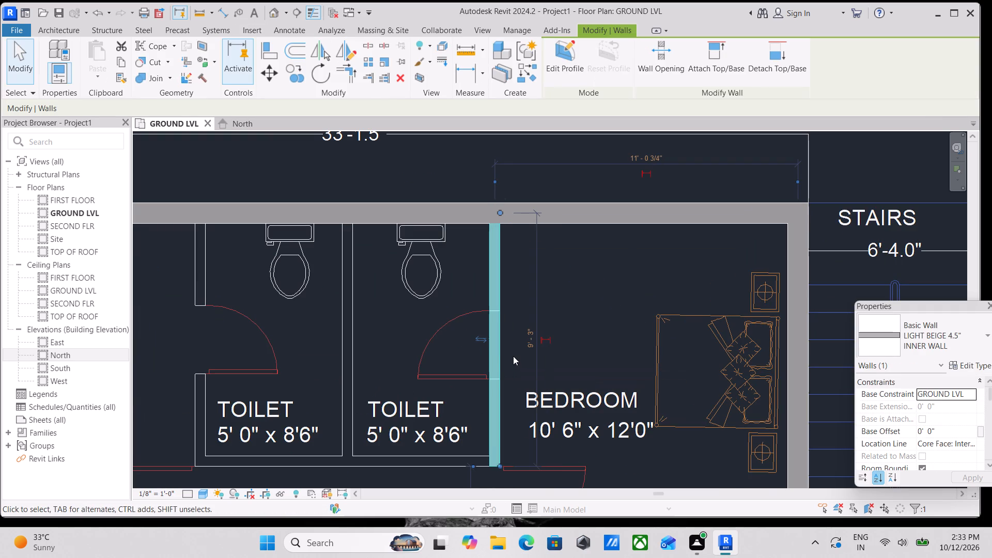
{"action": "key", "text": "Escape"}
Draw chained 4.5" inner walls along the south edge of both northern toilets and up the western toilet's west side to the outer wall.
{"action": "scroll", "coordinate": [512, 357], "scroll_direction": "down", "scroll_amount": 1}
{"action": "middle_click_drag", "start_coordinate": [516, 343], "coordinate": [521, 310]}
{"action": "key", "text": "w"}
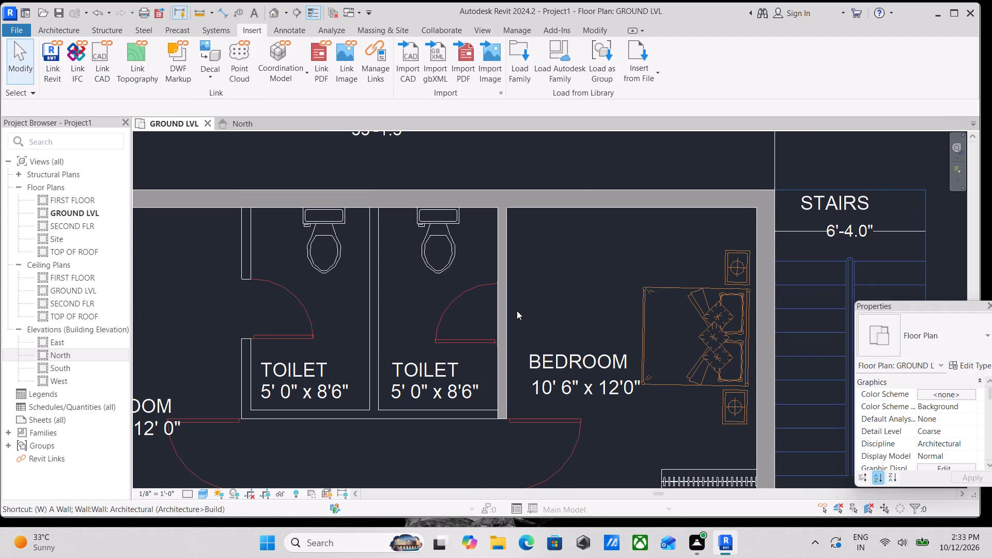
{"action": "key", "text": "a"}
{"action": "left_click", "coordinate": [500, 417]}
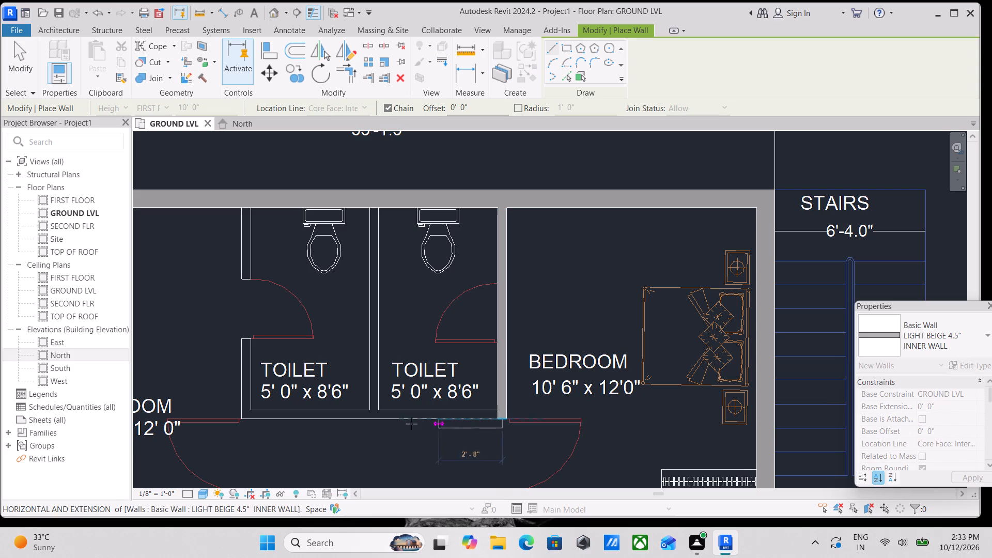
{"action": "key", "text": "space"}
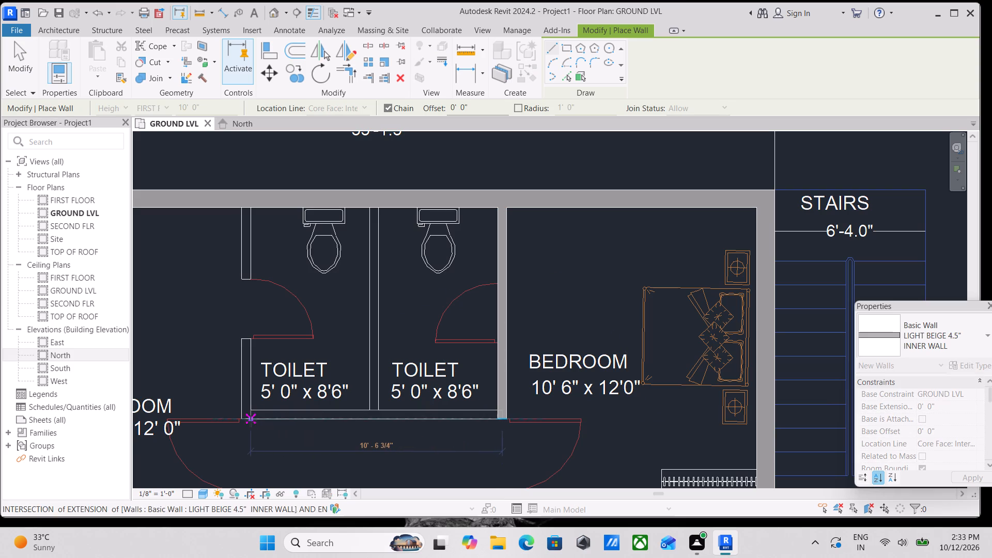
{"action": "left_click", "coordinate": [243, 419]}
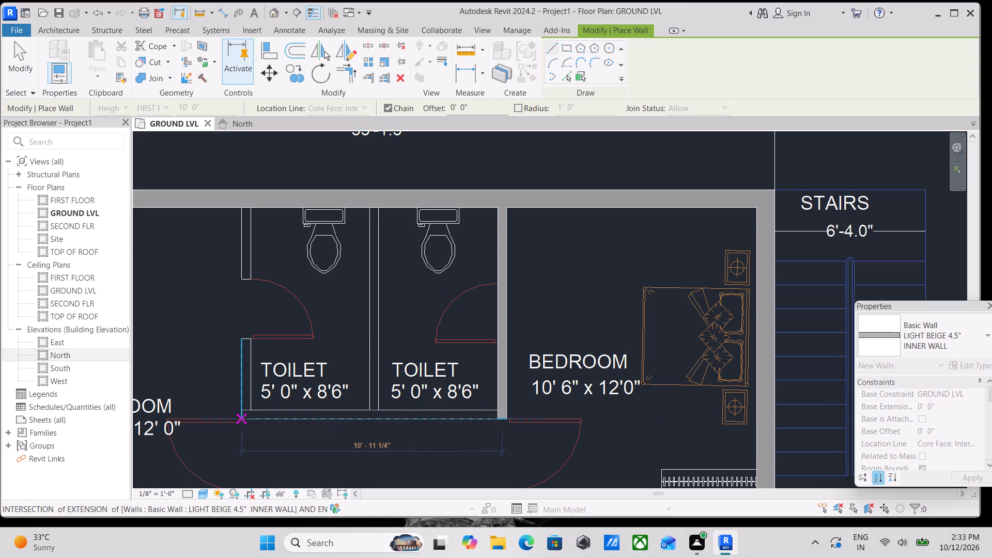
{"action": "left_click", "coordinate": [243, 213]}
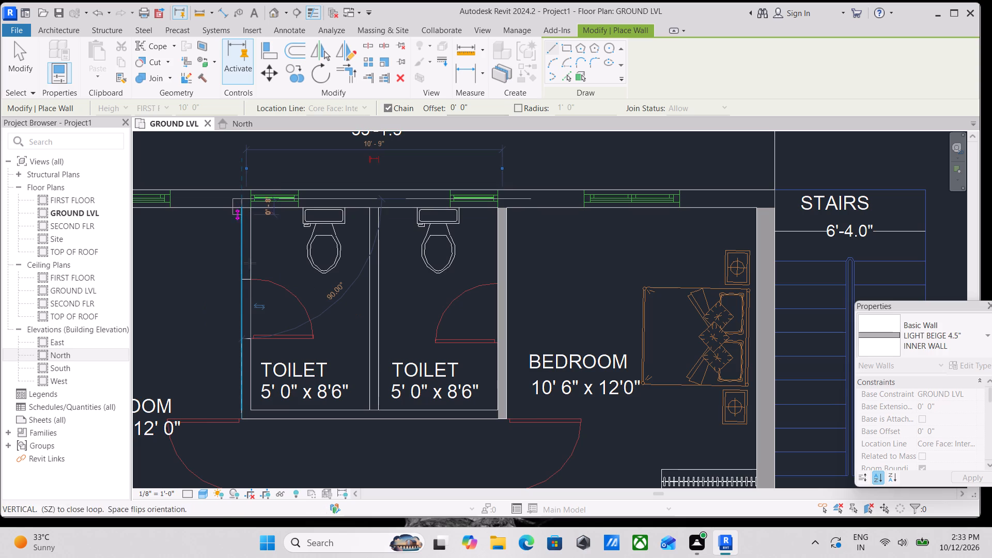
{"action": "key", "text": "Escape"}
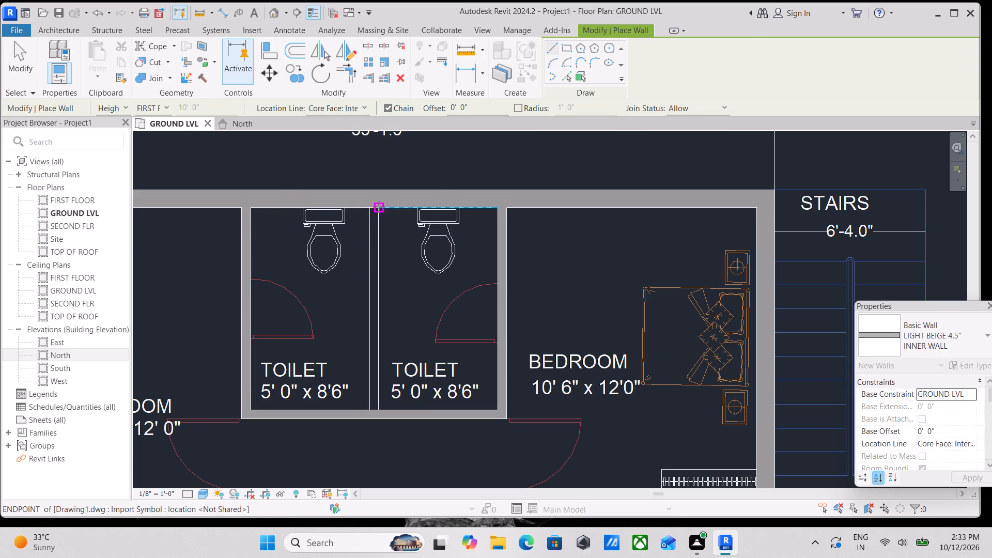
Draw a flipped 4.5" inner wall between the two northern toilets, from the outer wall to their south wall.
{"action": "left_click", "coordinate": [379, 207]}
{"action": "key", "text": "space"}
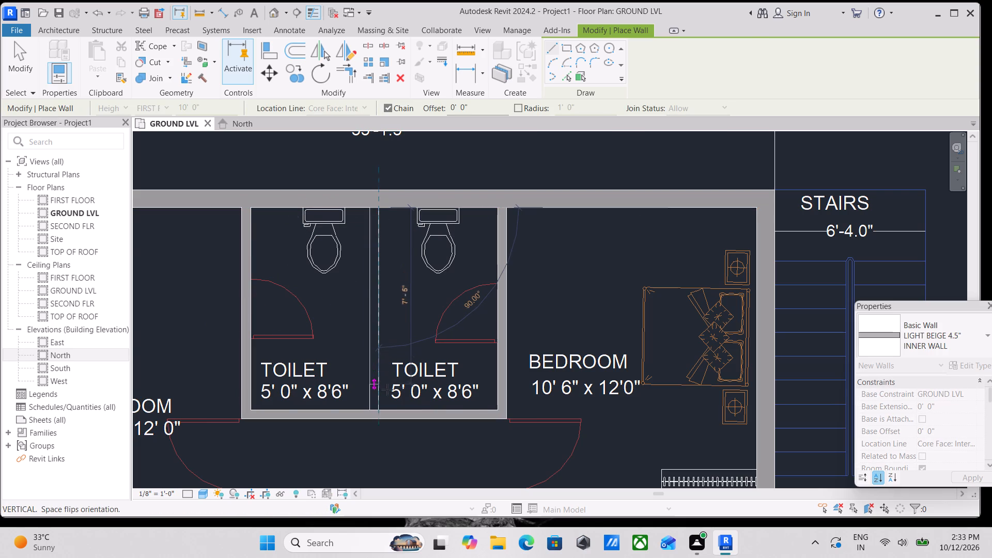
{"action": "left_click", "coordinate": [377, 410]}
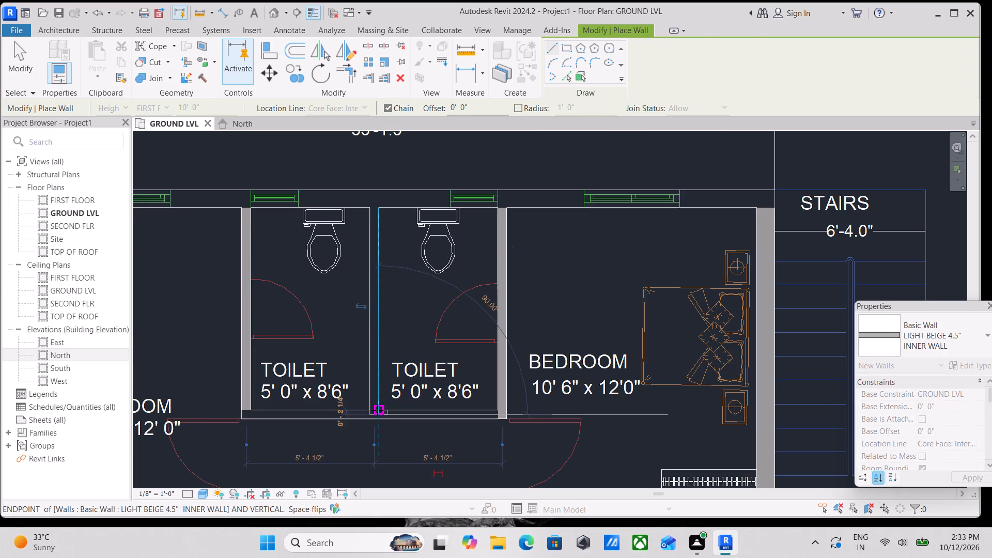
{"action": "key", "text": "Escape"}
Draw a 4.5" inner wall between the 10'0" x 12'0" bedroom and the living room, from the outer wall to the door jamb.
{"action": "scroll", "coordinate": [399, 328], "scroll_direction": "down", "scroll_amount": 4}
{"action": "middle_click_drag", "start_coordinate": [399, 328], "coordinate": [464, 174]}
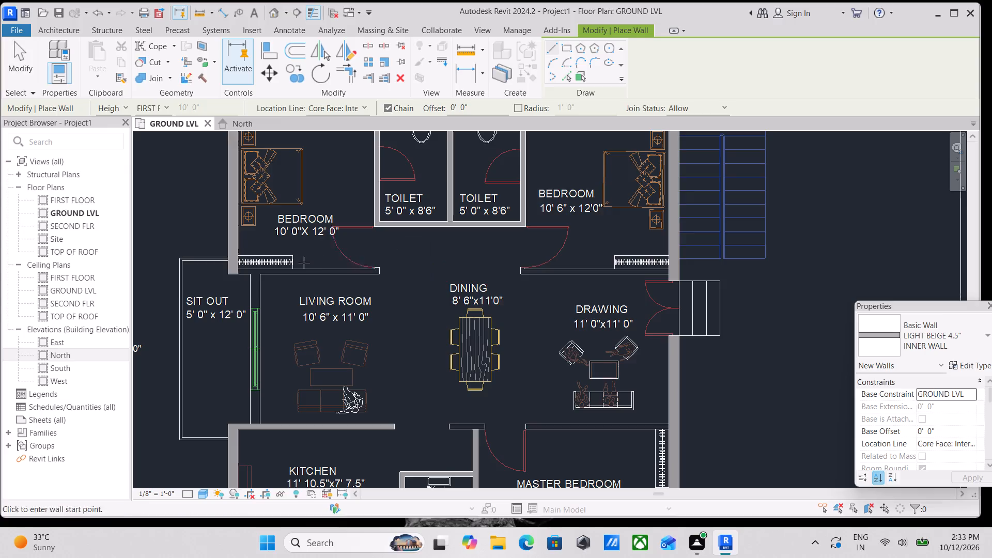
{"action": "scroll", "coordinate": [238, 280], "scroll_direction": "up", "scroll_amount": 7}
{"action": "left_click", "coordinate": [235, 266]}
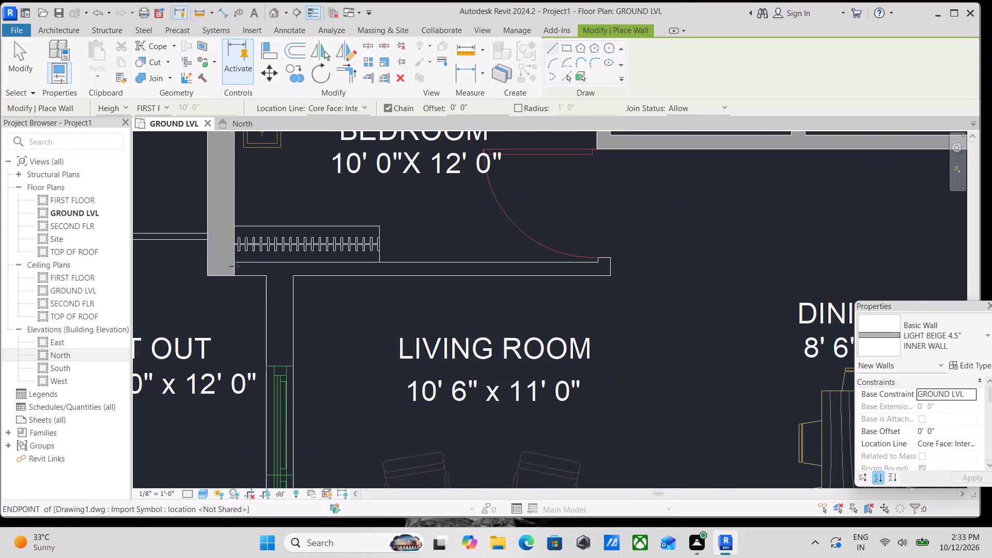
{"action": "key", "text": "space"}
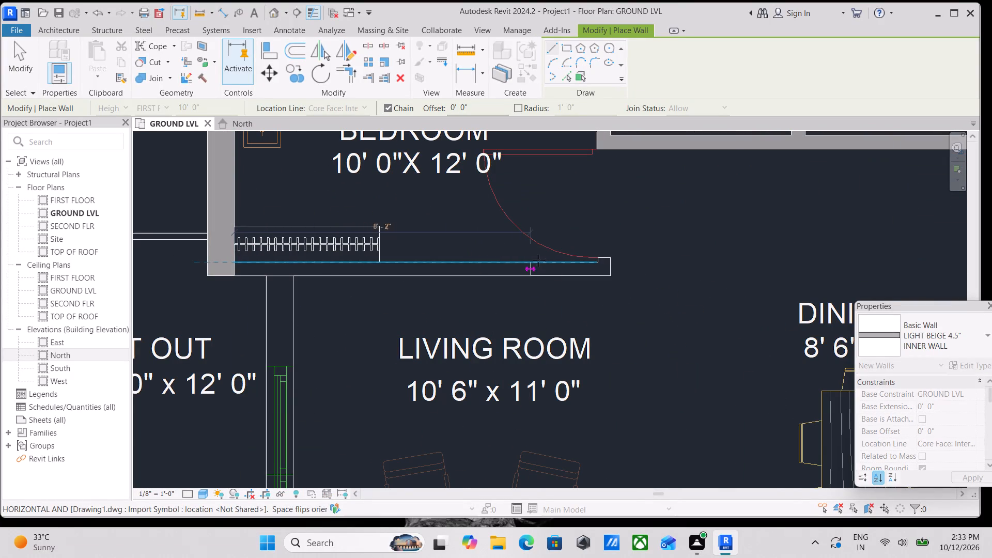
{"action": "left_click", "coordinate": [599, 262]}
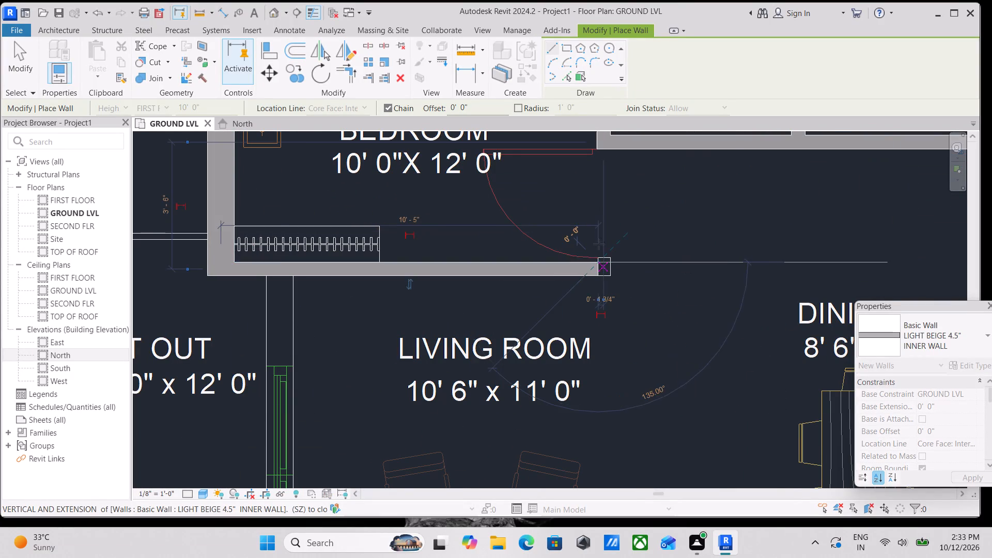
{"action": "scroll", "coordinate": [595, 212], "scroll_direction": "down", "scroll_amount": 2}
{"action": "middle_click_drag", "start_coordinate": [595, 212], "coordinate": [596, 280]}
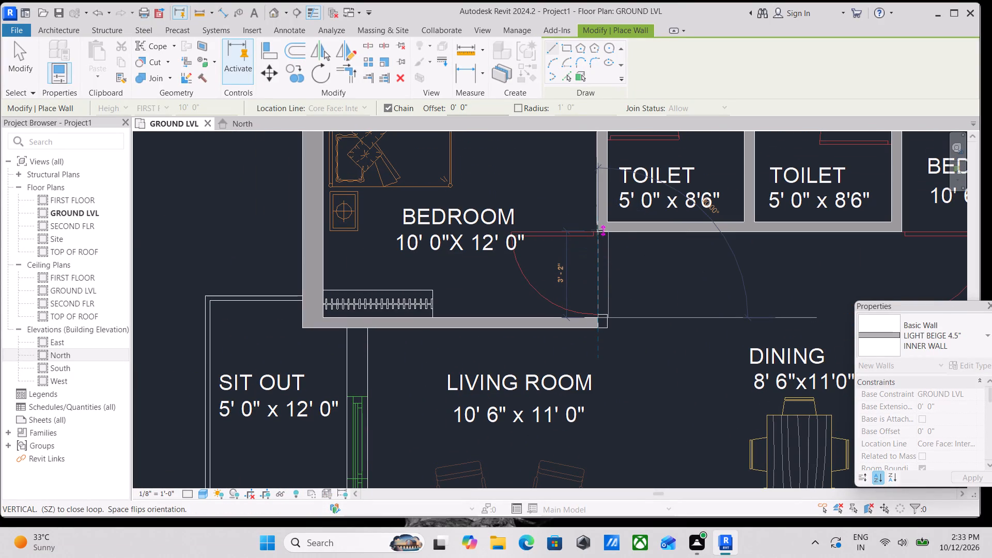
{"action": "scroll", "coordinate": [594, 232], "scroll_direction": "up", "scroll_amount": 8}
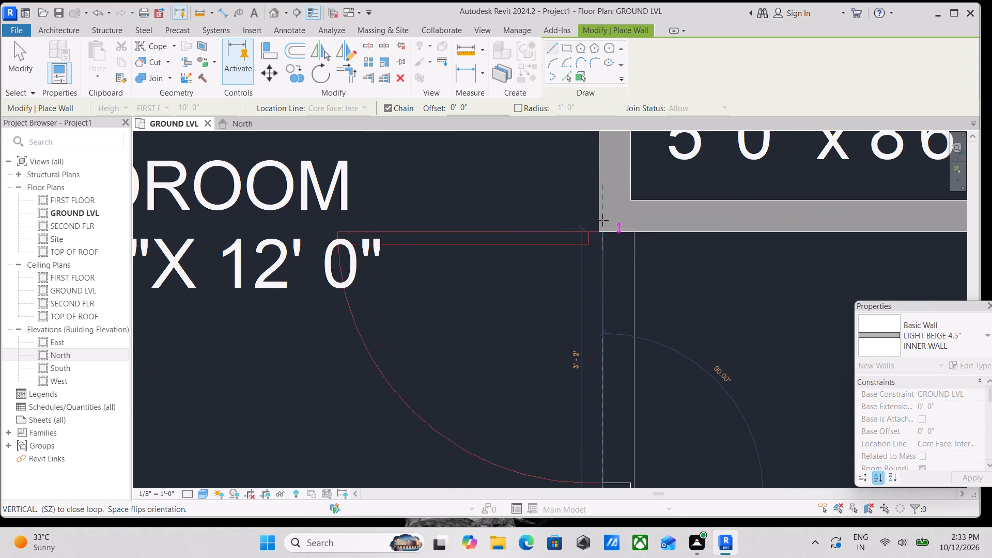
{"action": "scroll", "coordinate": [603, 220], "scroll_direction": "down", "scroll_amount": 4}
{"action": "key", "text": "Escape"}
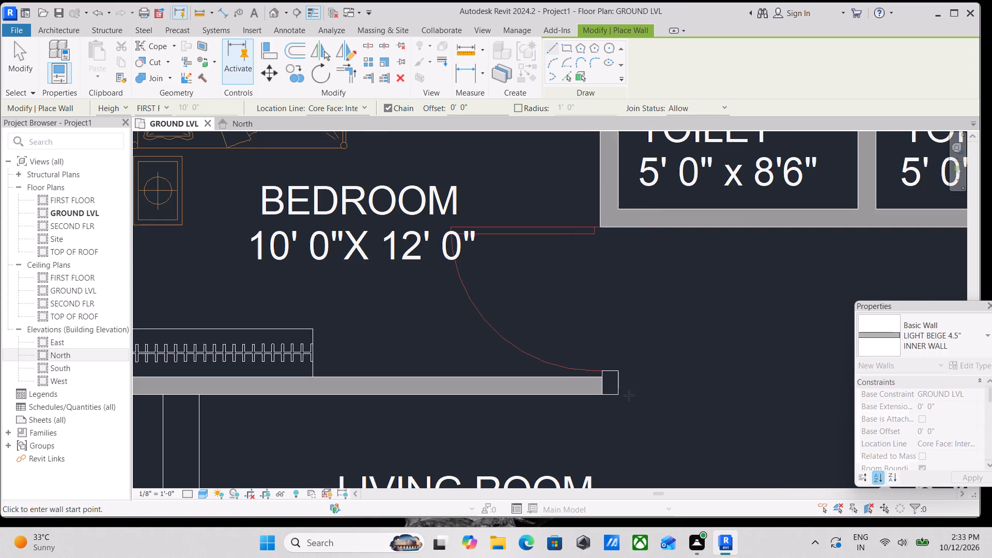
Draw a 4.5" inner wall across the 10'0" x 12'0" bedroom's door opening, from the living room wall's end to the toilet's south wall.
{"action": "left_click", "coordinate": [621, 396]}
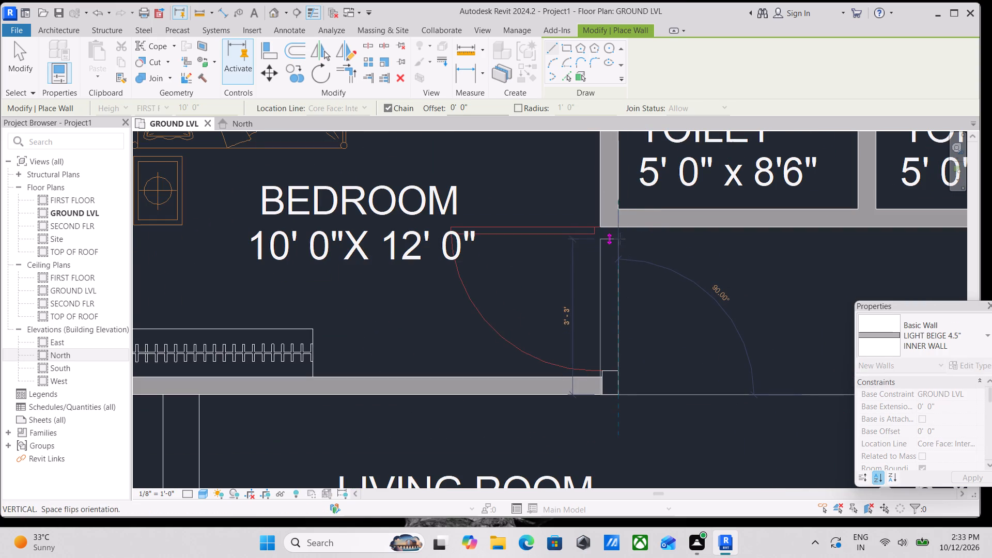
{"action": "left_click", "coordinate": [616, 227]}
{"action": "key", "text": "Escape"}
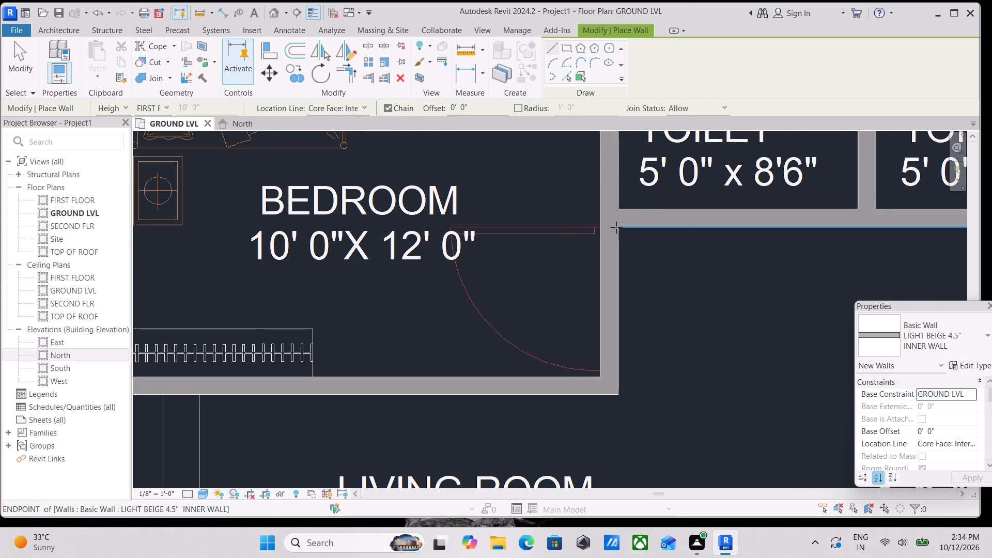
Draw a flipped 4.5" inner wall across the 10'6" x 12'0" bedroom's door opening, from the eastern toilet's corner to the bedroom's south wall line.
{"action": "scroll", "coordinate": [630, 256], "scroll_direction": "down", "scroll_amount": 4}
{"action": "scroll", "coordinate": [665, 279], "scroll_direction": "down", "scroll_amount": 4}
{"action": "middle_click_drag", "start_coordinate": [663, 279], "coordinate": [406, 270]}
{"action": "scroll", "coordinate": [392, 272], "scroll_direction": "up", "scroll_amount": 1}
{"action": "scroll", "coordinate": [553, 268], "scroll_direction": "down", "scroll_amount": 1}
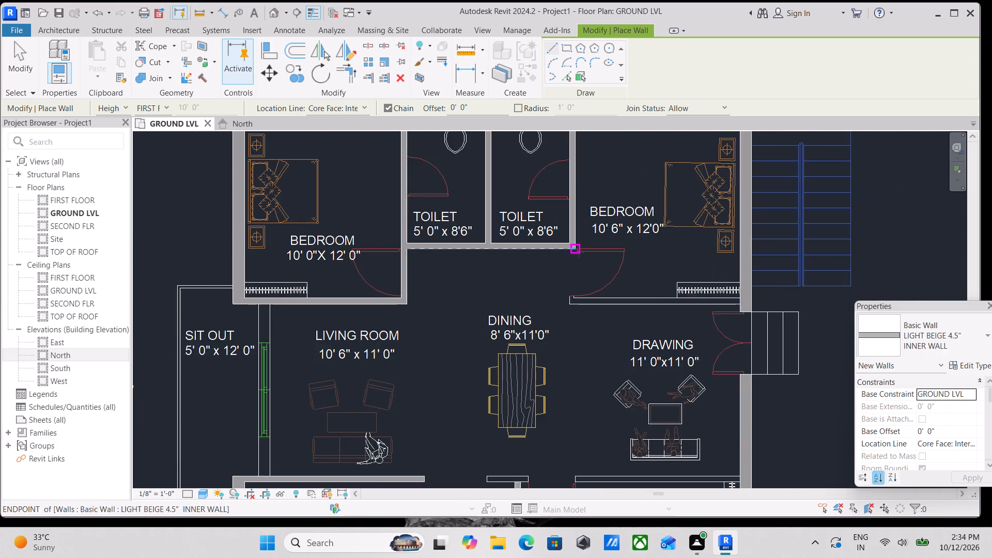
{"action": "scroll", "coordinate": [578, 252], "scroll_direction": "up", "scroll_amount": 6}
{"action": "left_click", "coordinate": [576, 245]}
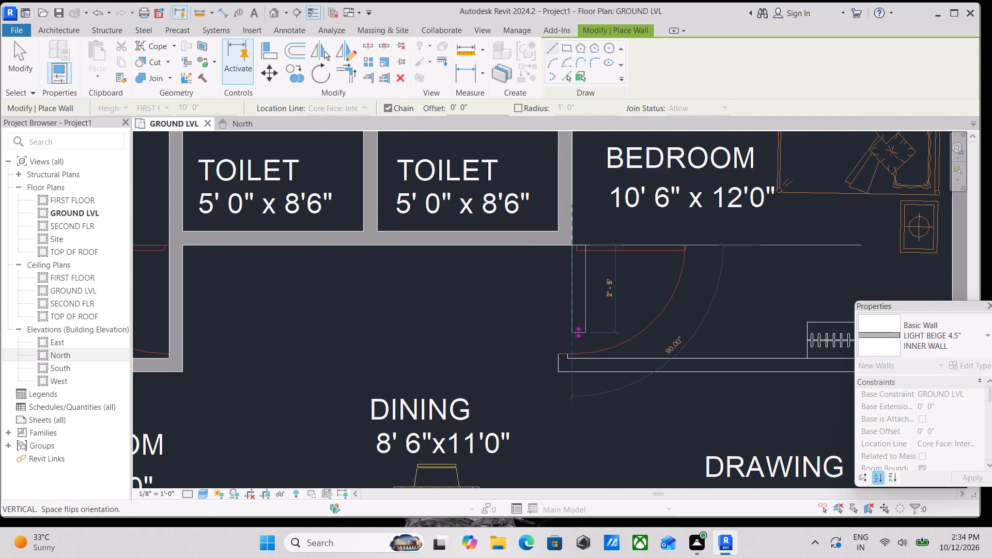
{"action": "key", "text": "space"}
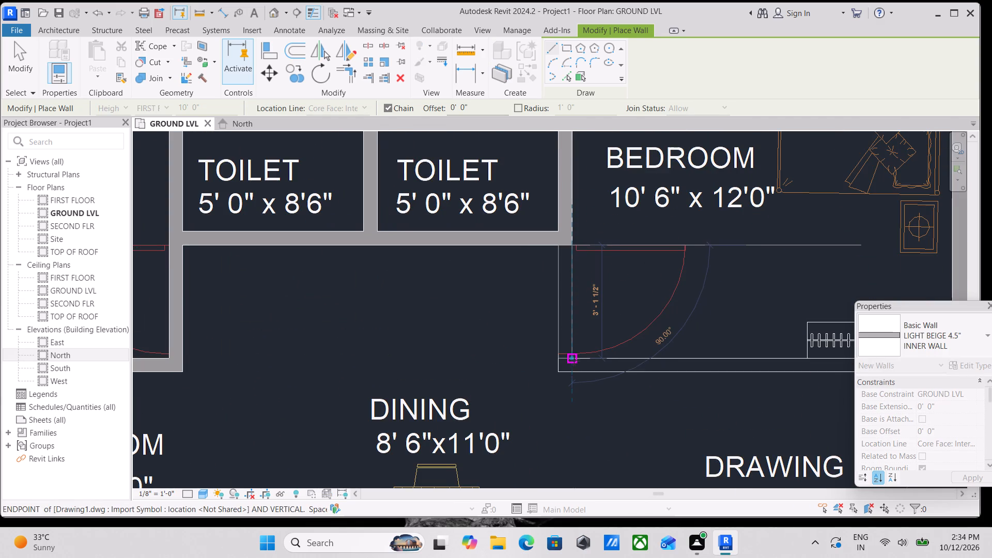
{"action": "left_click", "coordinate": [574, 360]}
{"action": "key", "text": "Escape"}
Draw a flipped 4.5" inner wall between the 10'6" x 12'0" bedroom and the drawing room, from the outer wall to the door-side wall's corner.
{"action": "scroll", "coordinate": [630, 328], "scroll_direction": "down", "scroll_amount": 2}
{"action": "middle_click_drag", "start_coordinate": [630, 328], "coordinate": [459, 278]}
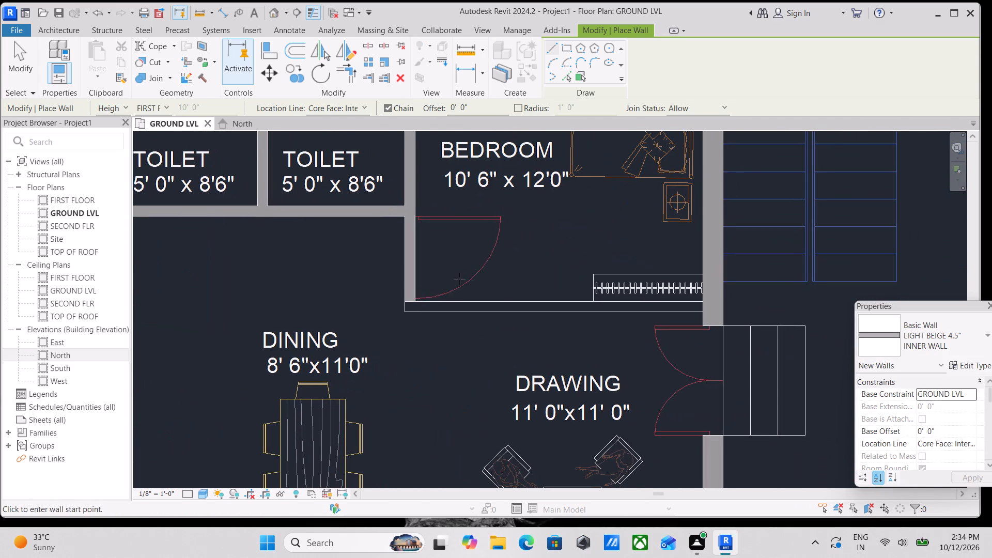
{"action": "left_click", "coordinate": [703, 314]}
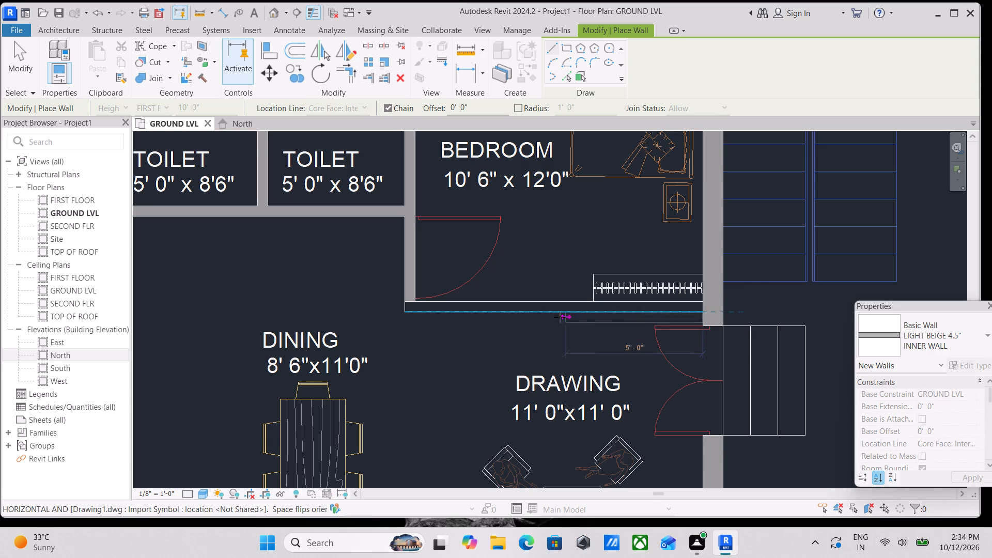
{"action": "key", "text": "space"}
{"action": "left_click", "coordinate": [404, 313]}
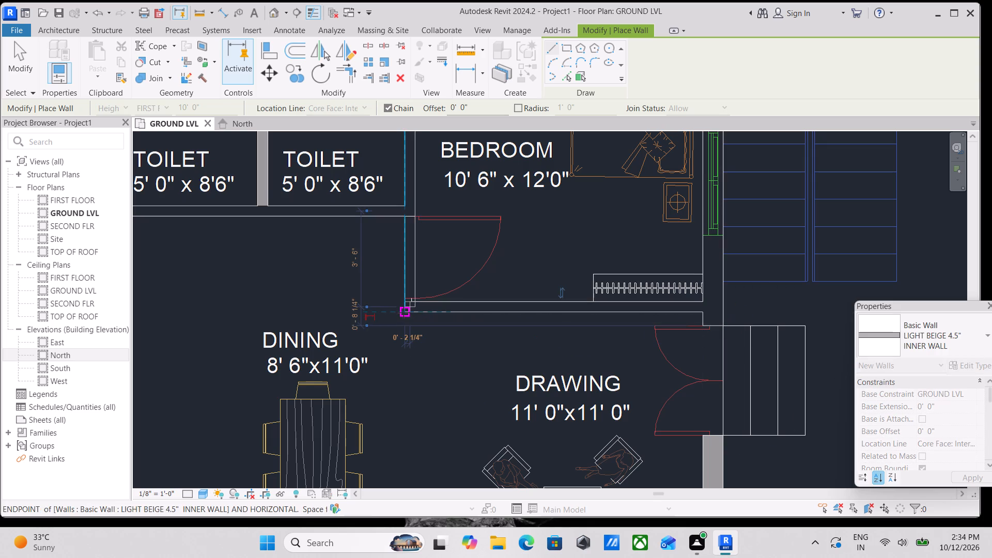
{"action": "key", "text": "Escape"}
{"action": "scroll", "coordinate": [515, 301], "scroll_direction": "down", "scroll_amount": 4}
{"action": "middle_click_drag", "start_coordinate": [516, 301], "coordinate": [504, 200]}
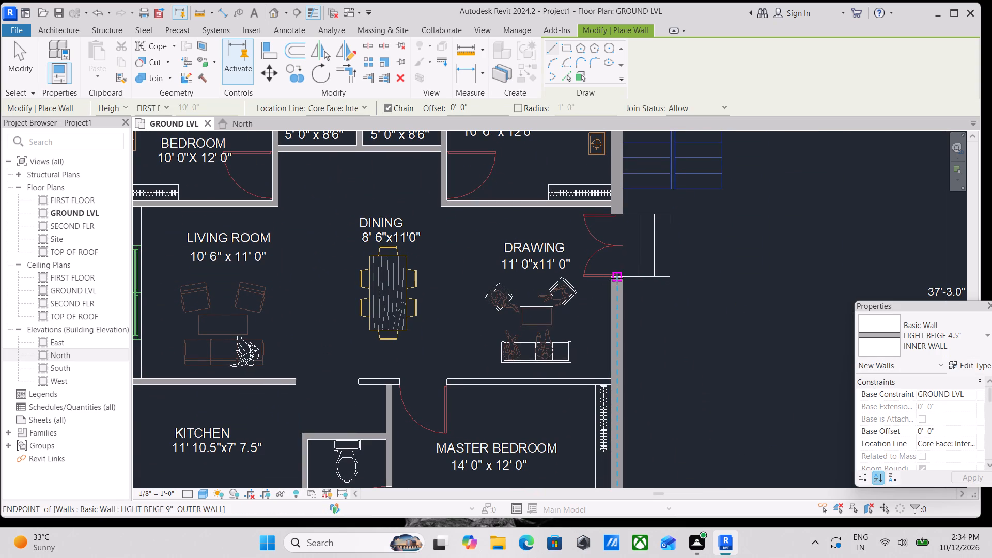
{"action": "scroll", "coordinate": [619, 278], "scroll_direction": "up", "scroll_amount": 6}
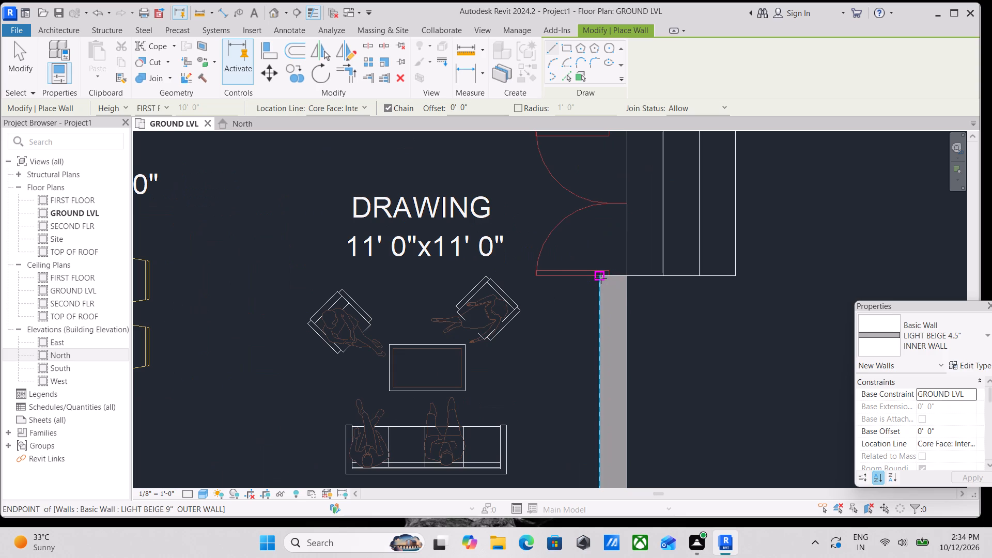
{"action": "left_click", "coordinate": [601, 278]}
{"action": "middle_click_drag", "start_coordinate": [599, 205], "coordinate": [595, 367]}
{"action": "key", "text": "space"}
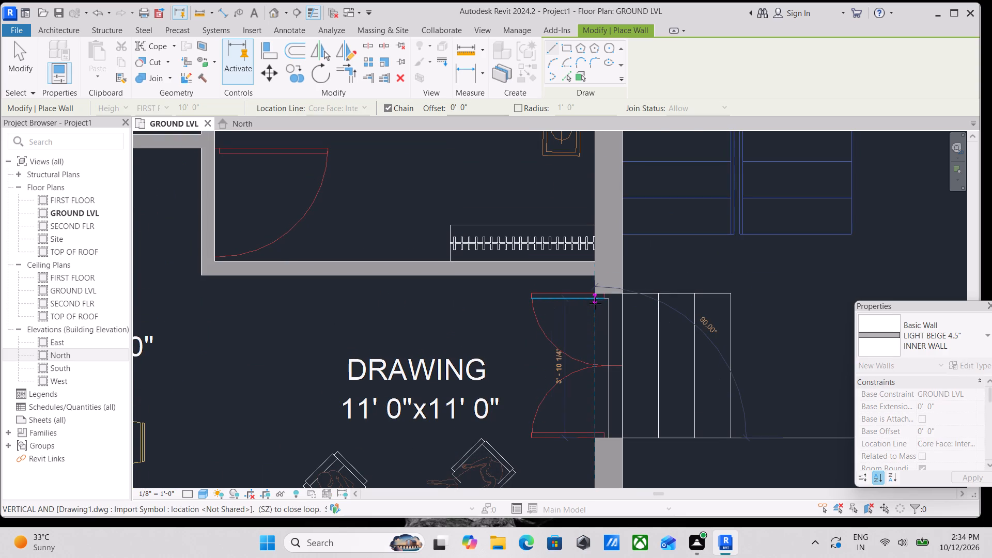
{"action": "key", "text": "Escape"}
Close the drawing room's entrance opening in the east wall with a LIGHT BEIGE 9" OUTER WALL between the two existing outer wall ends.
{"action": "scroll", "coordinate": [605, 300], "scroll_direction": "down", "scroll_amount": 4}
{"action": "scroll", "coordinate": [529, 321], "scroll_direction": "down", "scroll_amount": 4}
{"action": "left_click", "coordinate": [977, 334]}
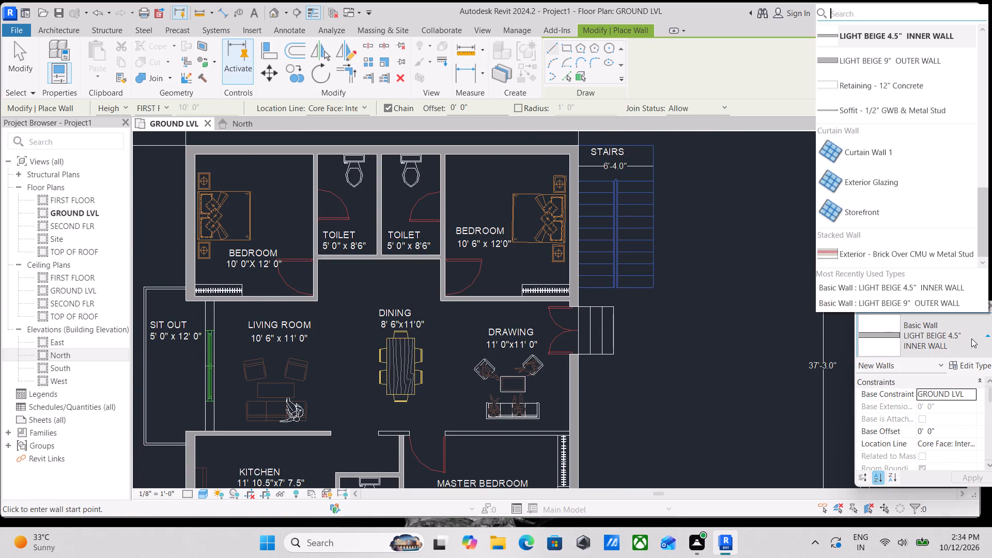
{"action": "scroll", "coordinate": [893, 116], "scroll_direction": "up", "scroll_amount": 1}
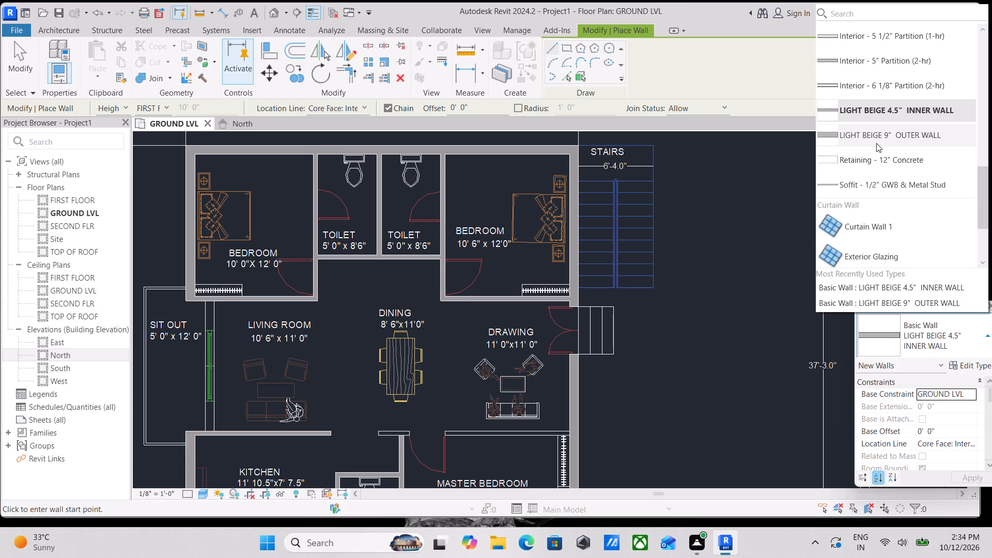
{"action": "scroll", "coordinate": [876, 135], "scroll_direction": "up", "scroll_amount": 2}
{"action": "scroll", "coordinate": [672, 315], "scroll_direction": "down", "scroll_amount": 4}
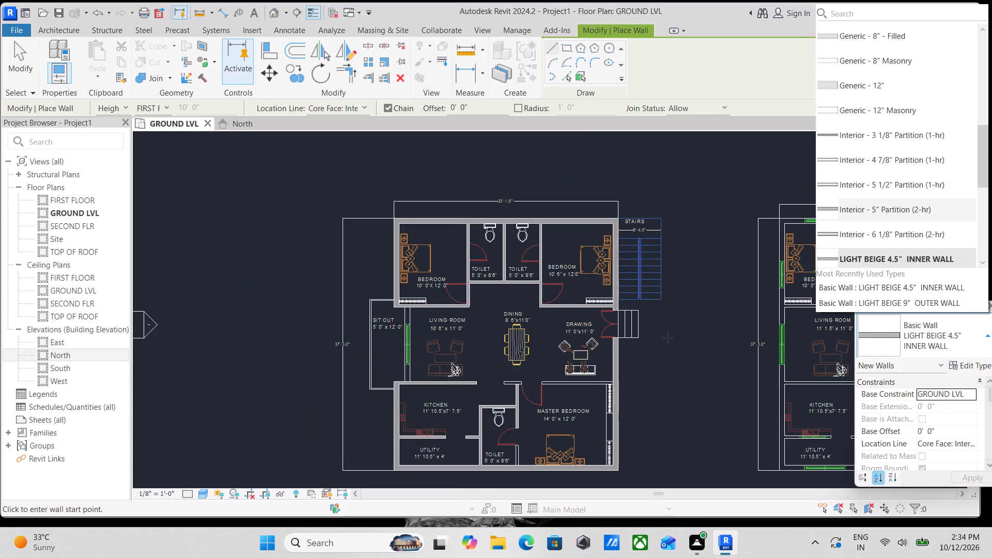
{"action": "middle_click_drag", "start_coordinate": [669, 336], "coordinate": [652, 402]}
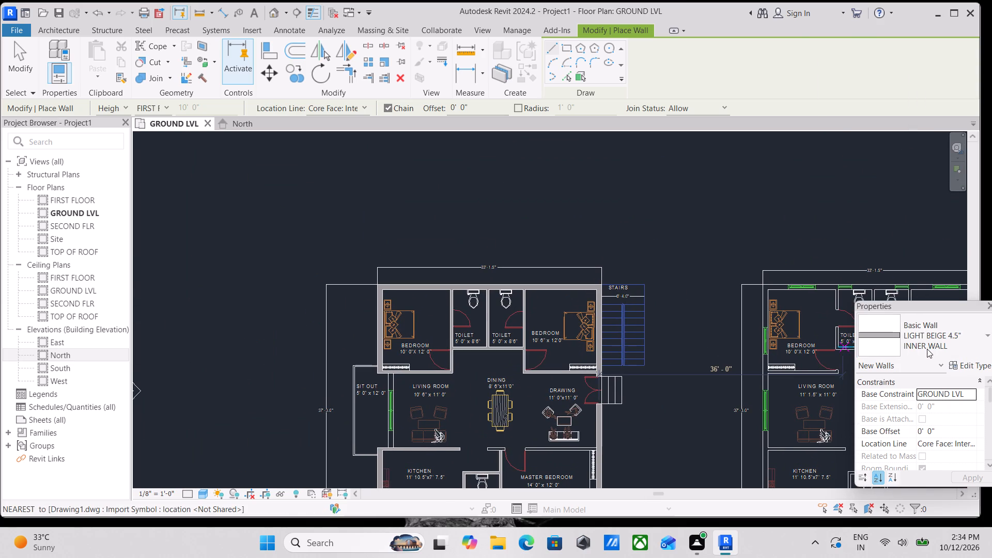
{"action": "left_click", "coordinate": [969, 351]}
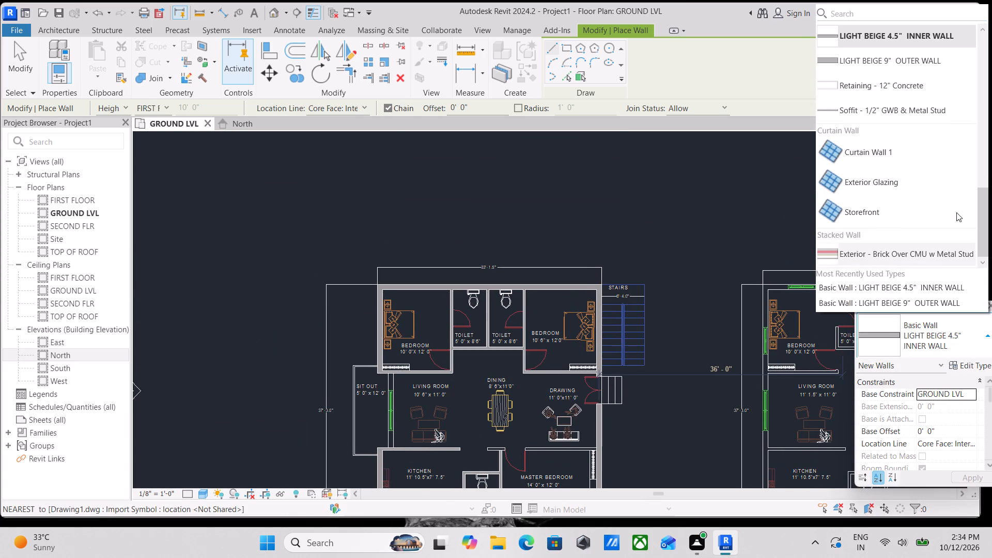
{"action": "left_click", "coordinate": [899, 64]}
{"action": "scroll", "coordinate": [665, 361], "scroll_direction": "up", "scroll_amount": 4}
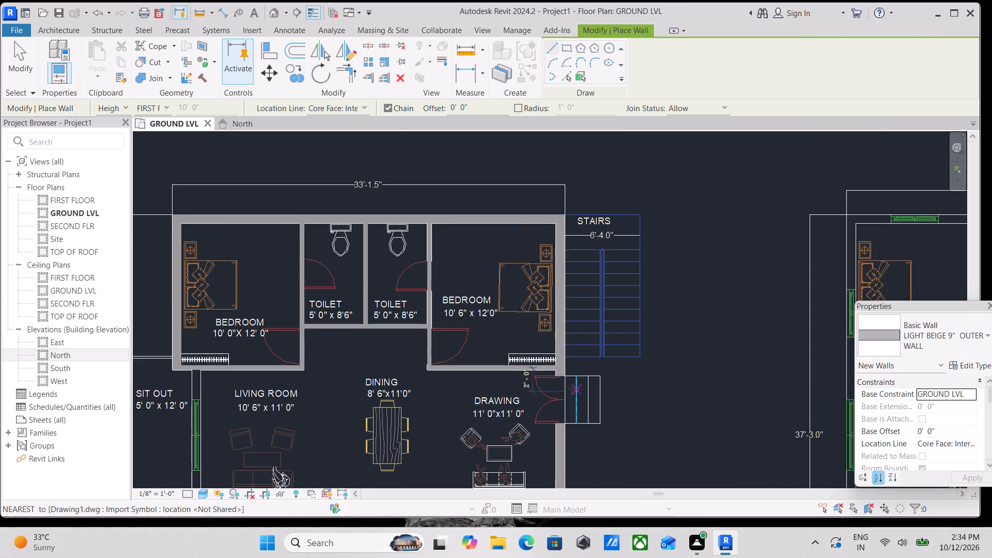
{"action": "middle_click_drag", "start_coordinate": [573, 380], "coordinate": [593, 256]}
{"action": "scroll", "coordinate": [570, 244], "scroll_direction": "up", "scroll_amount": 6}
{"action": "left_click", "coordinate": [582, 257]}
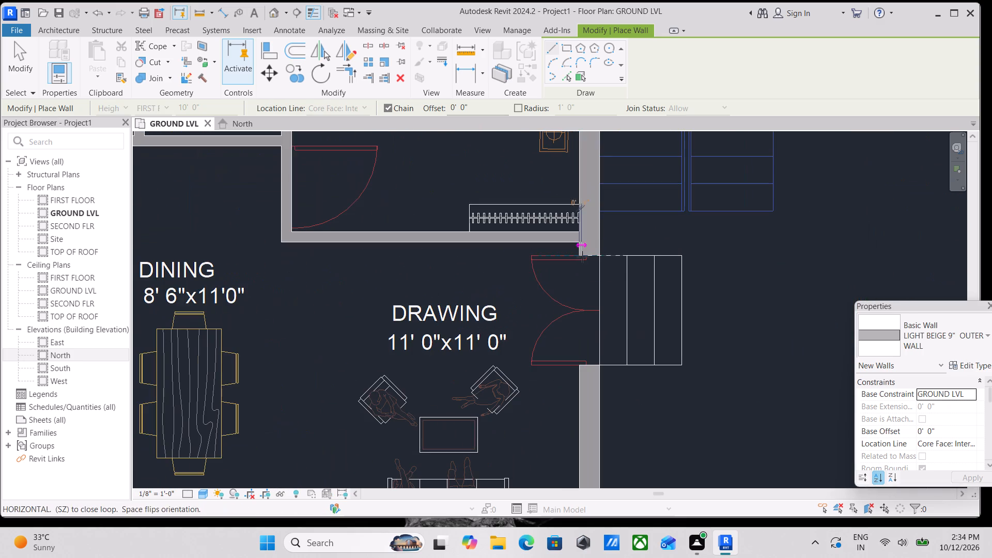
{"action": "left_click", "coordinate": [578, 365]}
{"action": "key", "text": "Escape"}
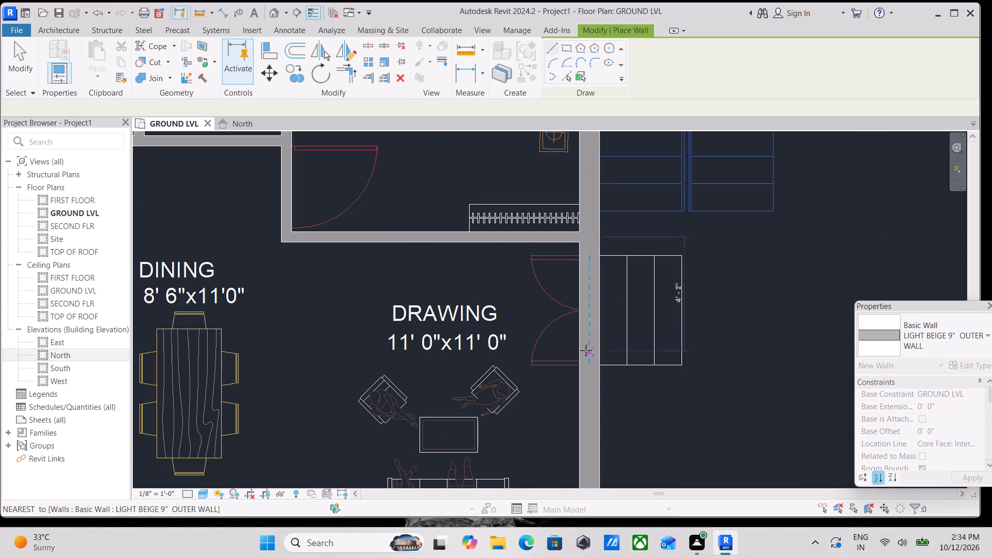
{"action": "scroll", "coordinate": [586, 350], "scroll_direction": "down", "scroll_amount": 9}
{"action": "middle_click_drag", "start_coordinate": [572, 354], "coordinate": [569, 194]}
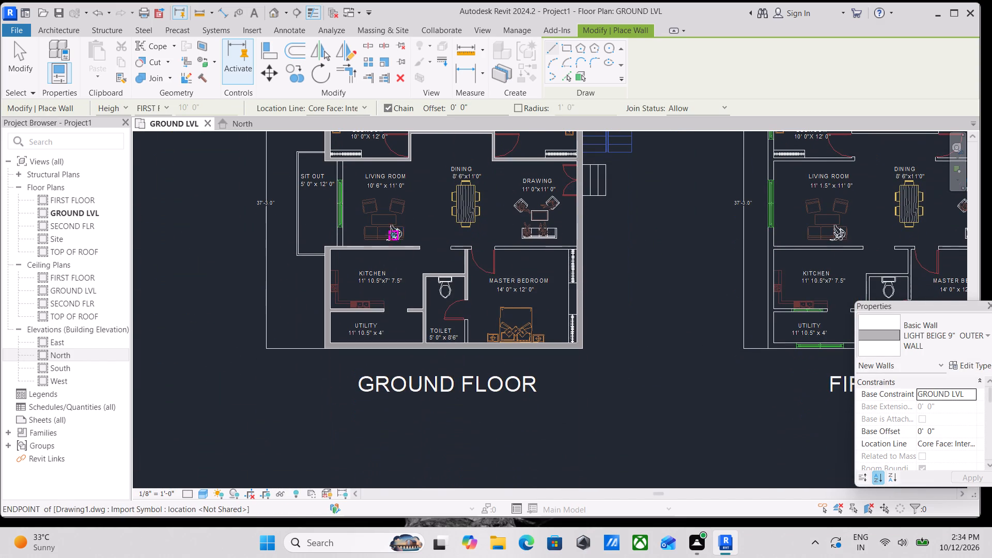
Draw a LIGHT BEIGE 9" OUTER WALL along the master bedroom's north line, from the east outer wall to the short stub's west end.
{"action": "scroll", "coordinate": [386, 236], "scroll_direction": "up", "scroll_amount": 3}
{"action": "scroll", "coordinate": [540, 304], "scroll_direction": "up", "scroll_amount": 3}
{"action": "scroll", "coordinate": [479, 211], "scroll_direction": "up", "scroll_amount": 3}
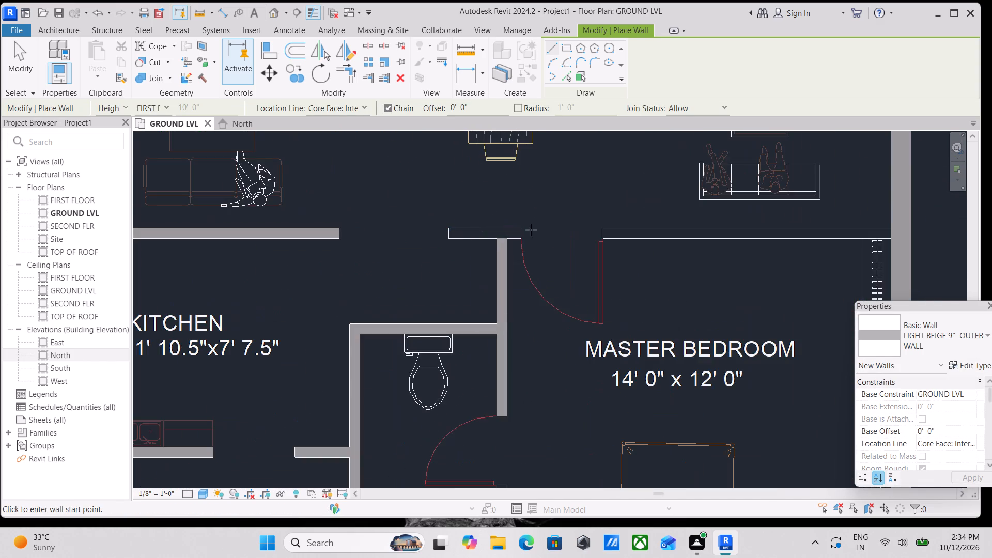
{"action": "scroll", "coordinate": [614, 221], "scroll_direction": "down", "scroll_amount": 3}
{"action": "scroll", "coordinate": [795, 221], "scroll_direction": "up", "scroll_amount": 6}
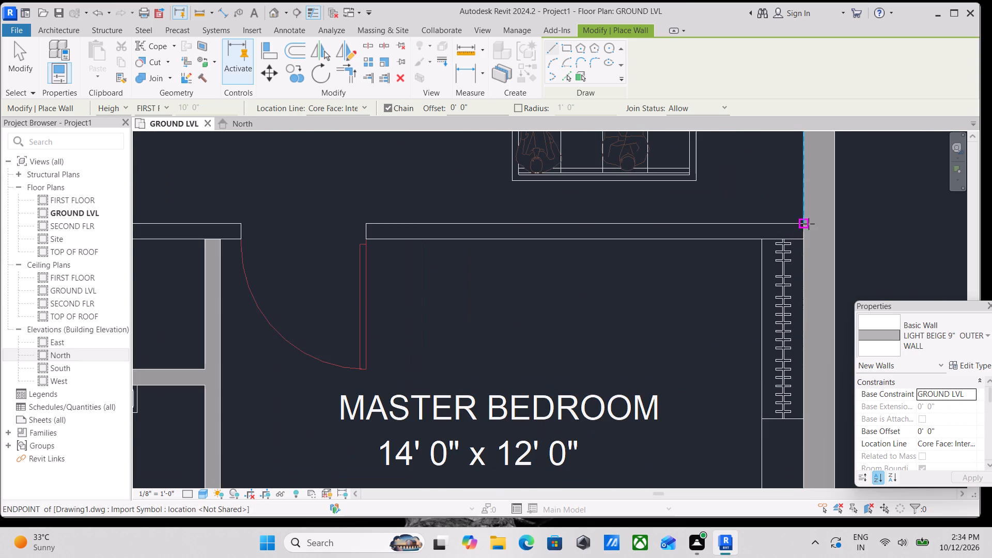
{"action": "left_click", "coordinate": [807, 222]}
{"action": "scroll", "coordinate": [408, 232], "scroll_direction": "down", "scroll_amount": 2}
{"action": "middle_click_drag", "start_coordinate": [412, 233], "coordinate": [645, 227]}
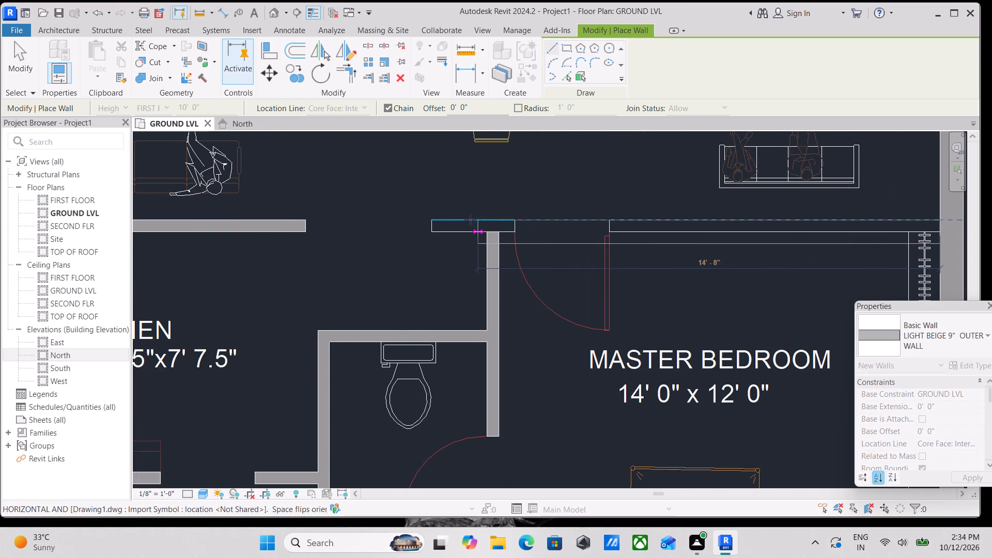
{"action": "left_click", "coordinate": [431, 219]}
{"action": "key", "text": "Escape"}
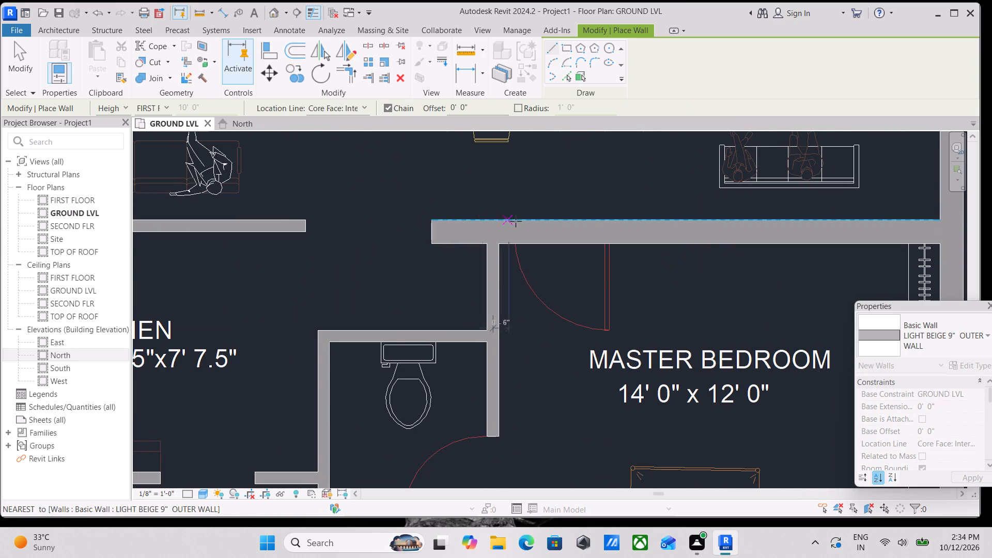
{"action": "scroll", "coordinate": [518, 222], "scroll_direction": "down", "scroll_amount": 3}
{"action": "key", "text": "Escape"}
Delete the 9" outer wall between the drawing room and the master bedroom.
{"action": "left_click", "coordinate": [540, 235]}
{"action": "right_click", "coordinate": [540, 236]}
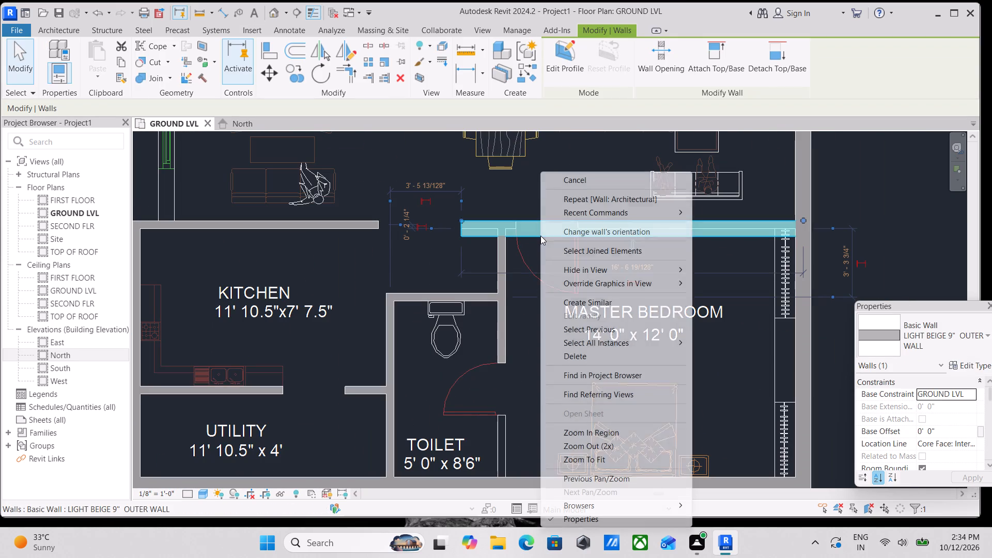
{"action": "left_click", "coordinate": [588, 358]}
Draw a LIGHT BEIGE 4.5" INNER WALL along the master bedroom's north line, from the east outer wall to the stub's west end.
{"action": "middle_click_drag", "start_coordinate": [535, 237], "coordinate": [542, 269]}
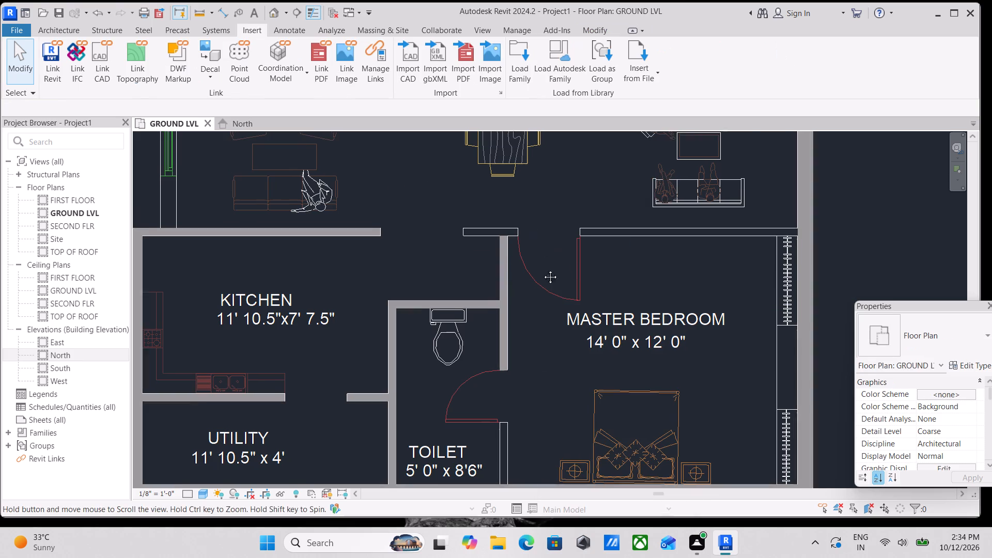
{"action": "middle_click_drag", "start_coordinate": [542, 269], "coordinate": [545, 290]}
{"action": "type", "text": "WA"}
{"action": "scroll", "coordinate": [798, 282], "scroll_direction": "up", "scroll_amount": 1}
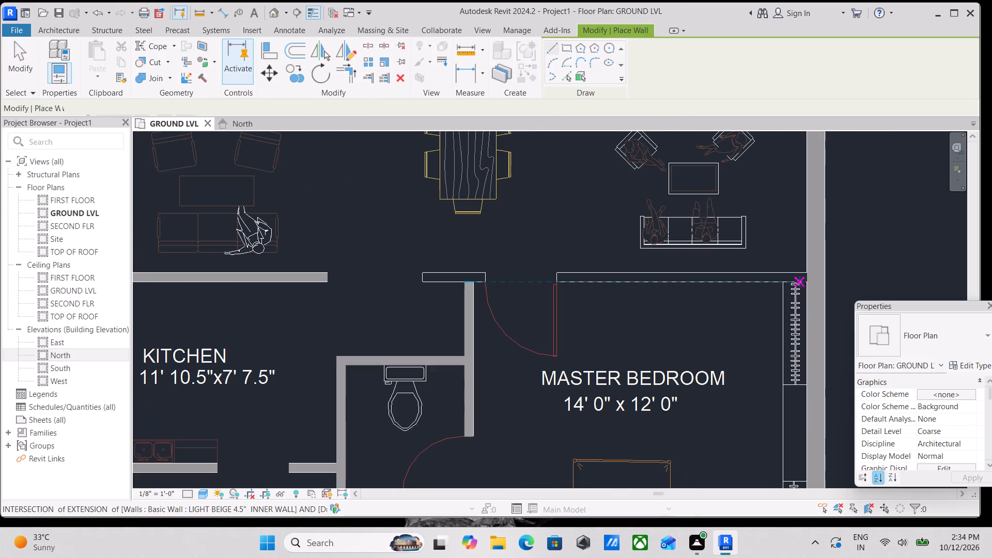
{"action": "left_click", "coordinate": [980, 340]}
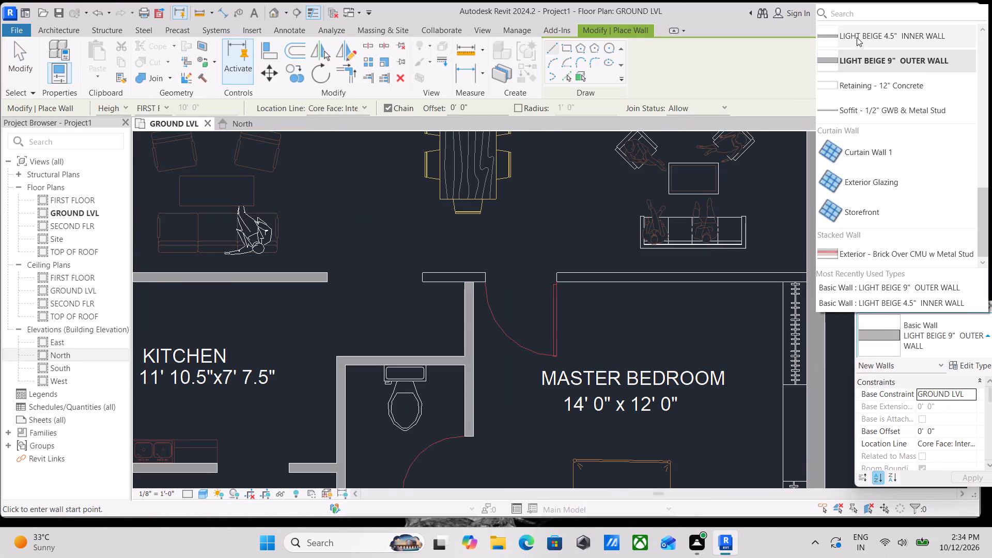
{"action": "left_click", "coordinate": [857, 37]}
{"action": "left_click", "coordinate": [804, 269]}
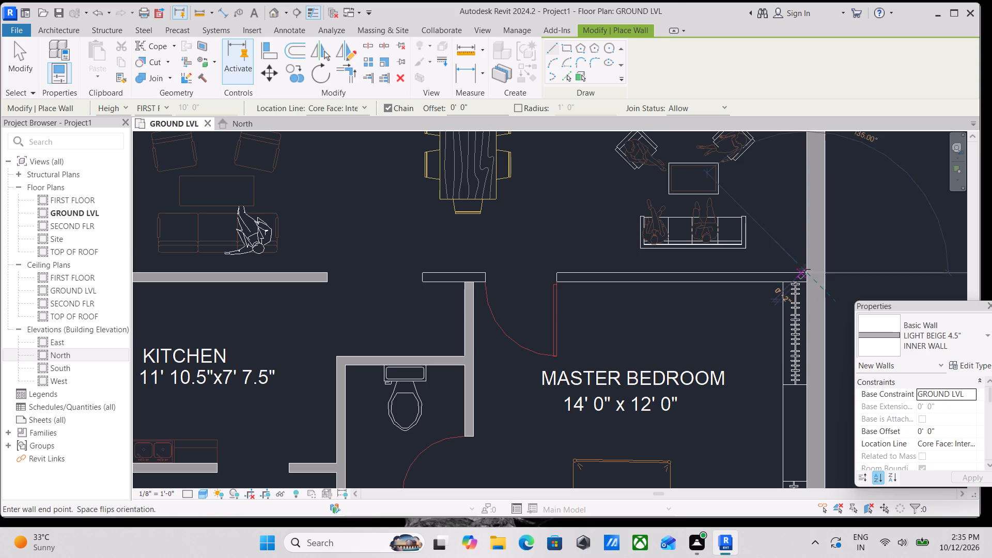
{"action": "left_click", "coordinate": [419, 273]}
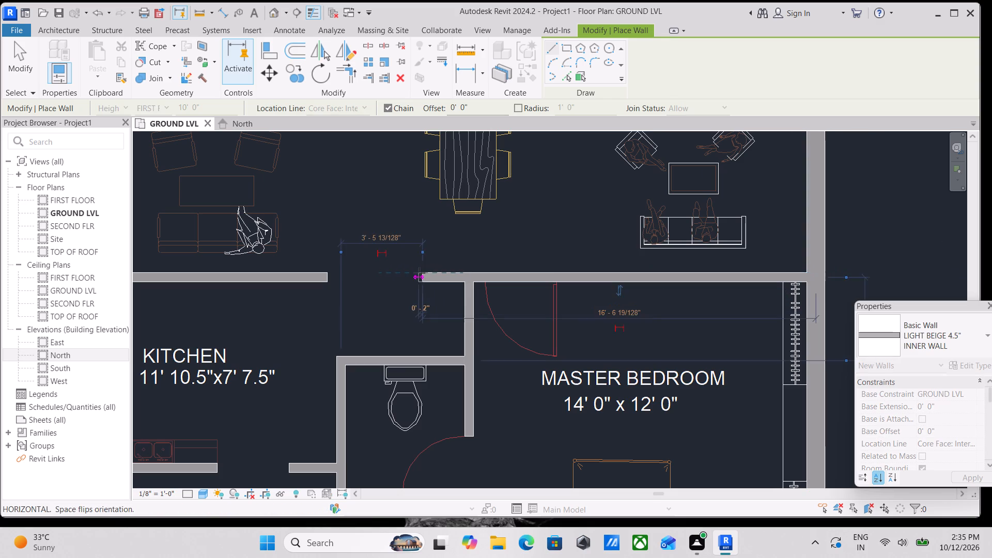
{"action": "key", "text": "Escape"}
Draw a 4.5" inner wall between the southern toilet and master bedroom, from the south outer wall across the door opening to the existing wall end.
{"action": "scroll", "coordinate": [482, 271], "scroll_direction": "down", "scroll_amount": 4}
{"action": "scroll", "coordinate": [502, 362], "scroll_direction": "down", "scroll_amount": 1}
{"action": "middle_click_drag", "start_coordinate": [508, 348], "coordinate": [519, 277]}
{"action": "scroll", "coordinate": [503, 364], "scroll_direction": "up", "scroll_amount": 3}
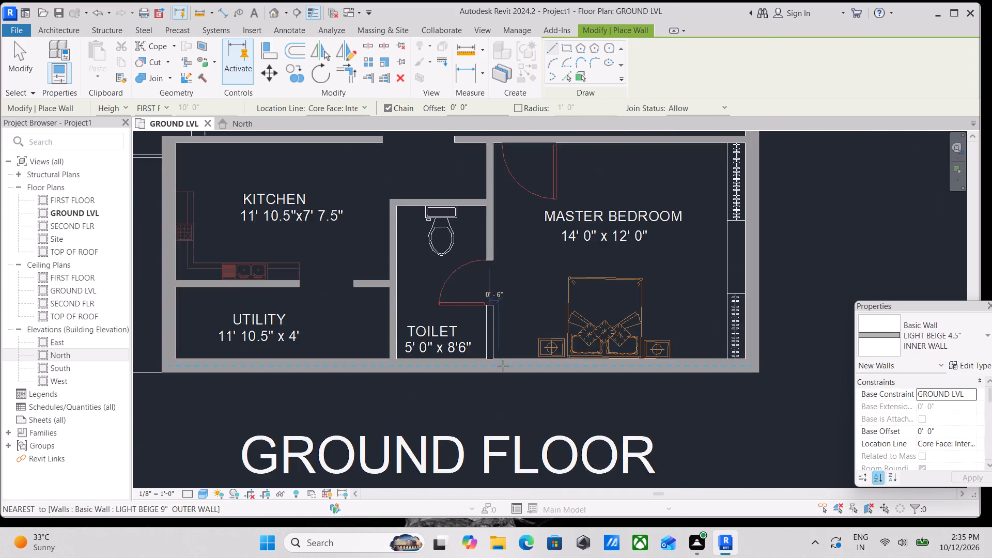
{"action": "scroll", "coordinate": [499, 358], "scroll_direction": "up", "scroll_amount": 3}
{"action": "left_click", "coordinate": [490, 361]}
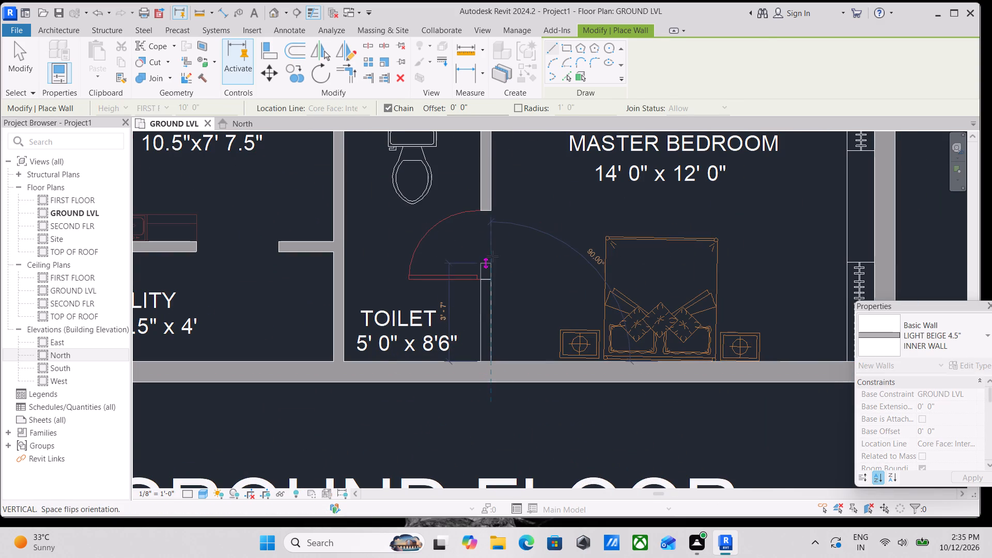
{"action": "left_click", "coordinate": [495, 212]}
{"action": "key", "text": "Escape"}
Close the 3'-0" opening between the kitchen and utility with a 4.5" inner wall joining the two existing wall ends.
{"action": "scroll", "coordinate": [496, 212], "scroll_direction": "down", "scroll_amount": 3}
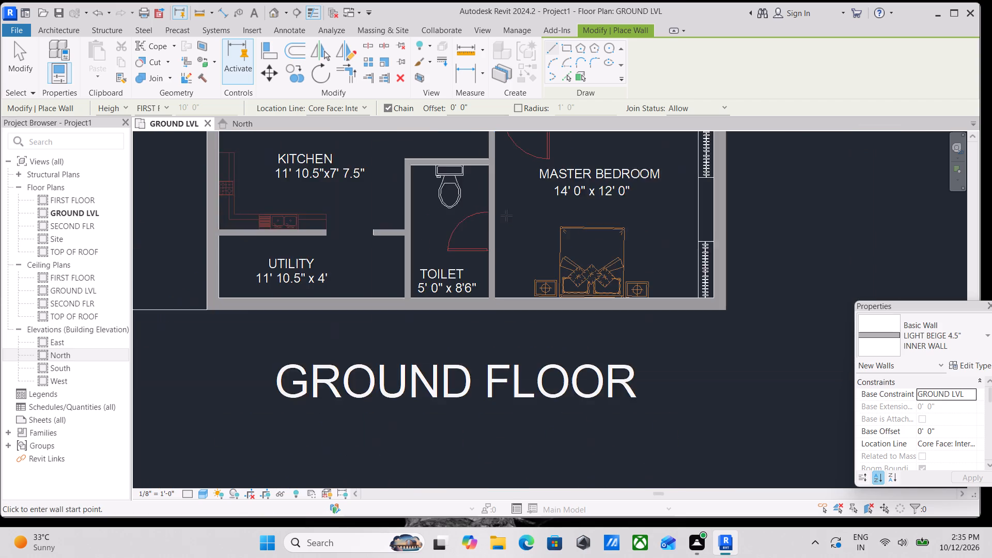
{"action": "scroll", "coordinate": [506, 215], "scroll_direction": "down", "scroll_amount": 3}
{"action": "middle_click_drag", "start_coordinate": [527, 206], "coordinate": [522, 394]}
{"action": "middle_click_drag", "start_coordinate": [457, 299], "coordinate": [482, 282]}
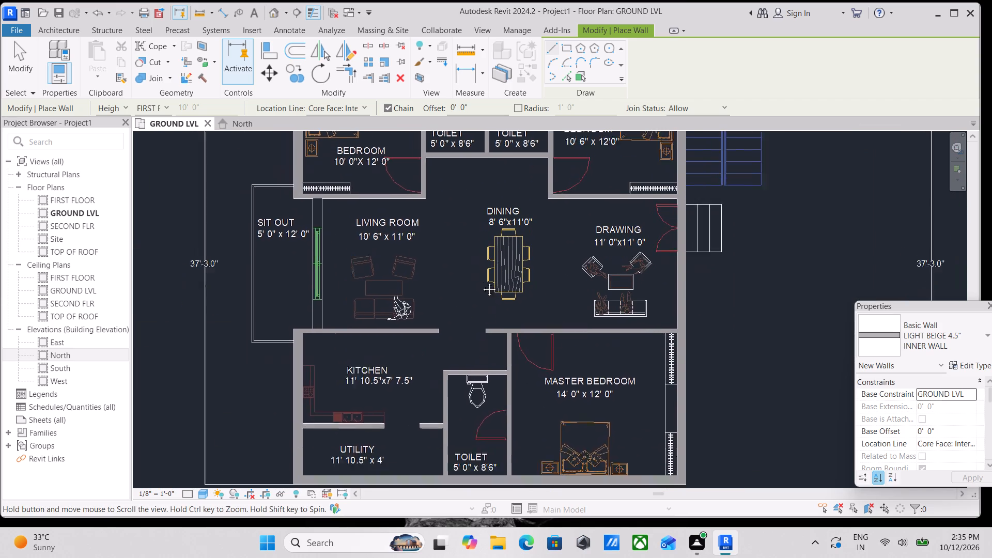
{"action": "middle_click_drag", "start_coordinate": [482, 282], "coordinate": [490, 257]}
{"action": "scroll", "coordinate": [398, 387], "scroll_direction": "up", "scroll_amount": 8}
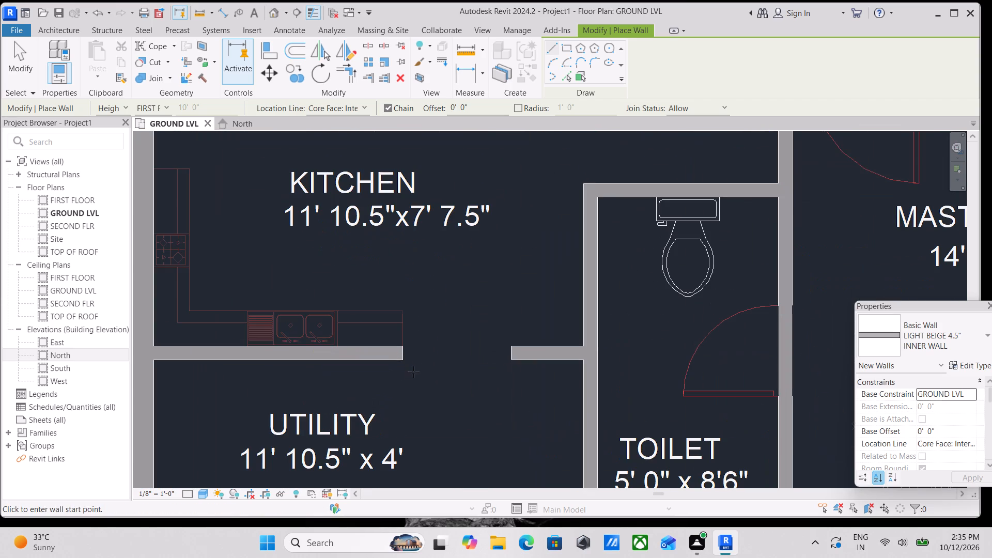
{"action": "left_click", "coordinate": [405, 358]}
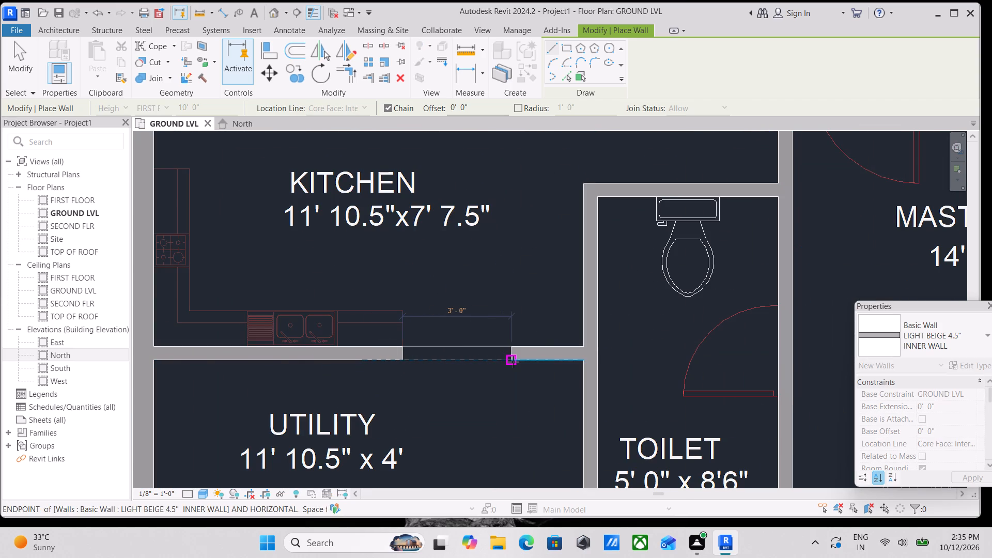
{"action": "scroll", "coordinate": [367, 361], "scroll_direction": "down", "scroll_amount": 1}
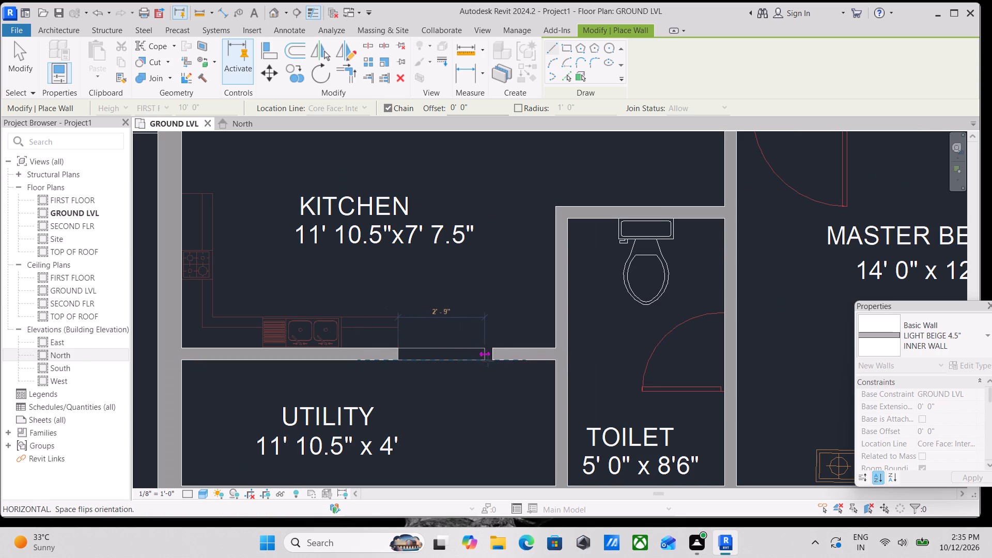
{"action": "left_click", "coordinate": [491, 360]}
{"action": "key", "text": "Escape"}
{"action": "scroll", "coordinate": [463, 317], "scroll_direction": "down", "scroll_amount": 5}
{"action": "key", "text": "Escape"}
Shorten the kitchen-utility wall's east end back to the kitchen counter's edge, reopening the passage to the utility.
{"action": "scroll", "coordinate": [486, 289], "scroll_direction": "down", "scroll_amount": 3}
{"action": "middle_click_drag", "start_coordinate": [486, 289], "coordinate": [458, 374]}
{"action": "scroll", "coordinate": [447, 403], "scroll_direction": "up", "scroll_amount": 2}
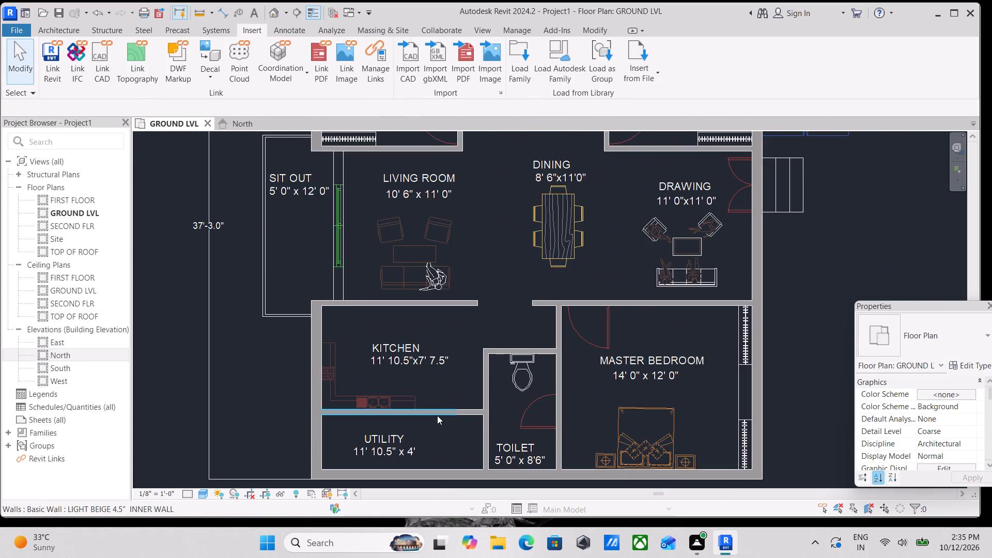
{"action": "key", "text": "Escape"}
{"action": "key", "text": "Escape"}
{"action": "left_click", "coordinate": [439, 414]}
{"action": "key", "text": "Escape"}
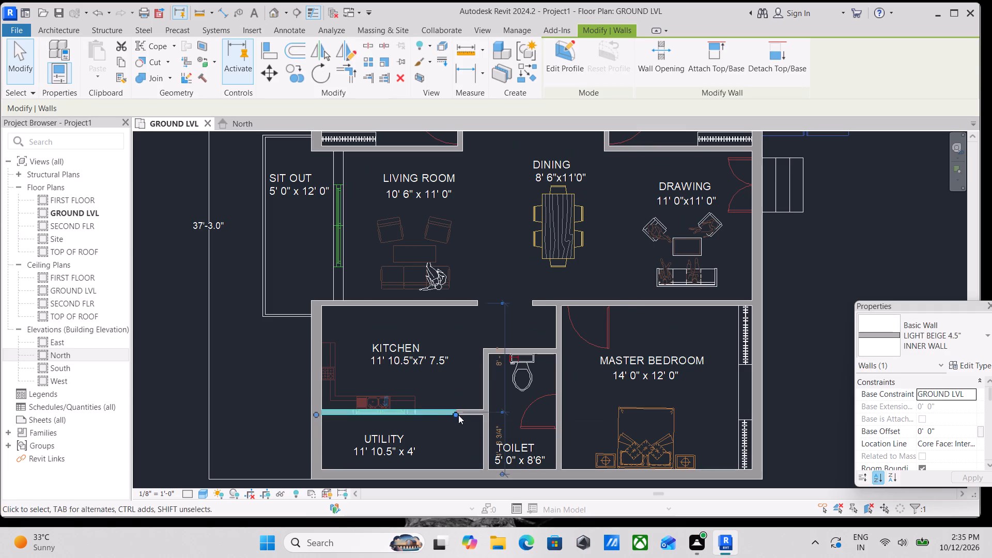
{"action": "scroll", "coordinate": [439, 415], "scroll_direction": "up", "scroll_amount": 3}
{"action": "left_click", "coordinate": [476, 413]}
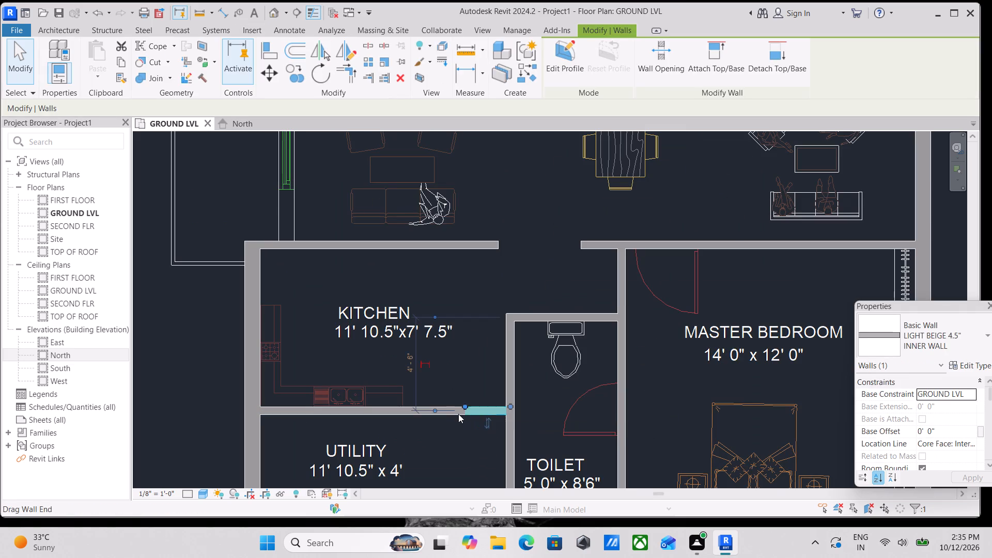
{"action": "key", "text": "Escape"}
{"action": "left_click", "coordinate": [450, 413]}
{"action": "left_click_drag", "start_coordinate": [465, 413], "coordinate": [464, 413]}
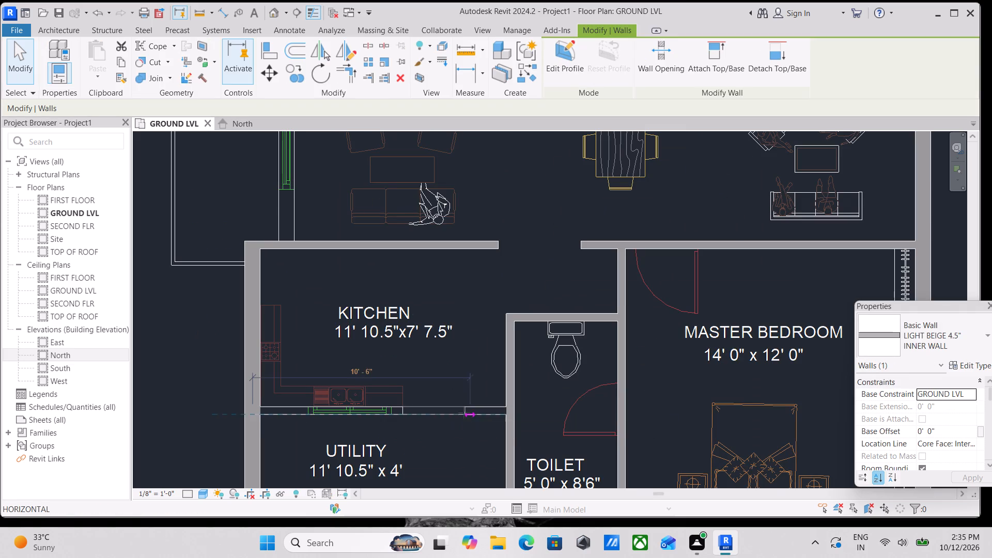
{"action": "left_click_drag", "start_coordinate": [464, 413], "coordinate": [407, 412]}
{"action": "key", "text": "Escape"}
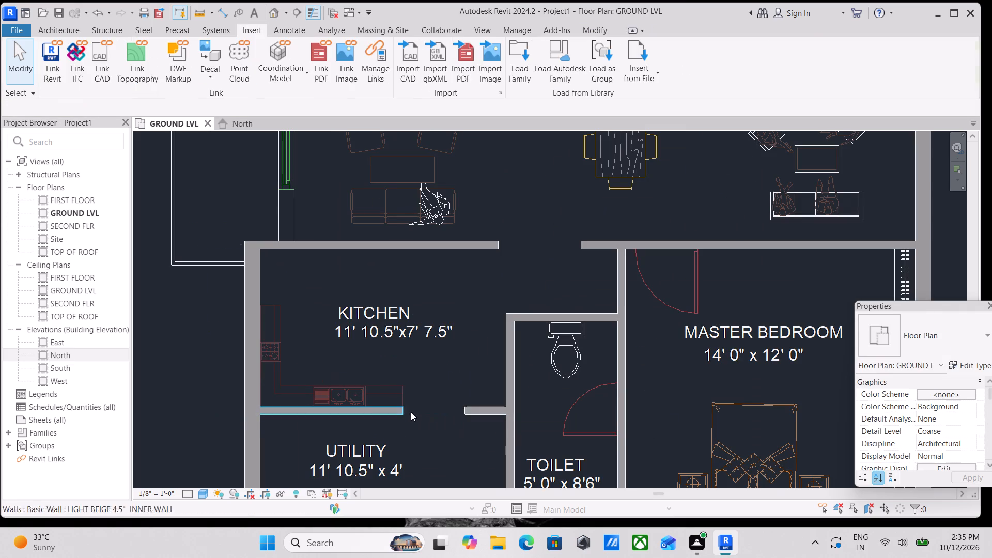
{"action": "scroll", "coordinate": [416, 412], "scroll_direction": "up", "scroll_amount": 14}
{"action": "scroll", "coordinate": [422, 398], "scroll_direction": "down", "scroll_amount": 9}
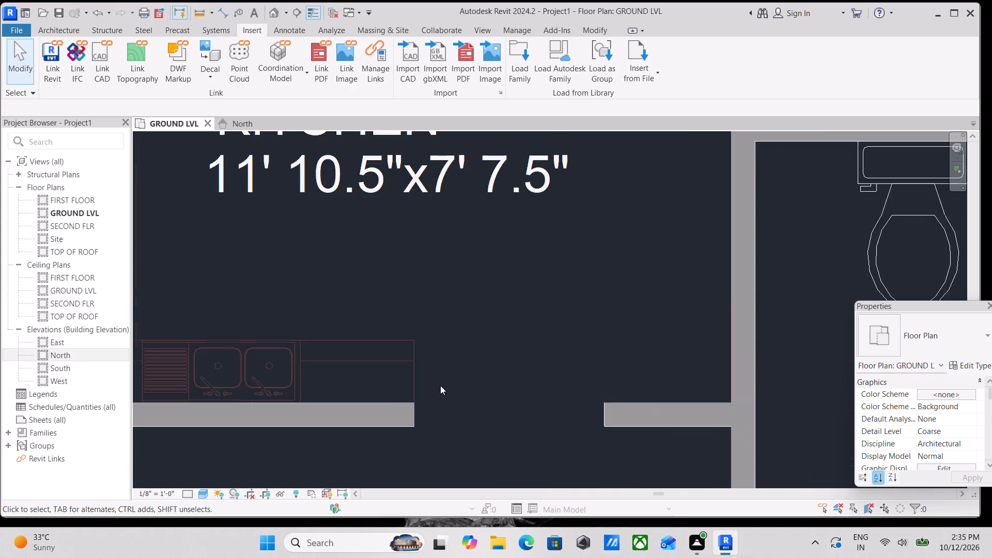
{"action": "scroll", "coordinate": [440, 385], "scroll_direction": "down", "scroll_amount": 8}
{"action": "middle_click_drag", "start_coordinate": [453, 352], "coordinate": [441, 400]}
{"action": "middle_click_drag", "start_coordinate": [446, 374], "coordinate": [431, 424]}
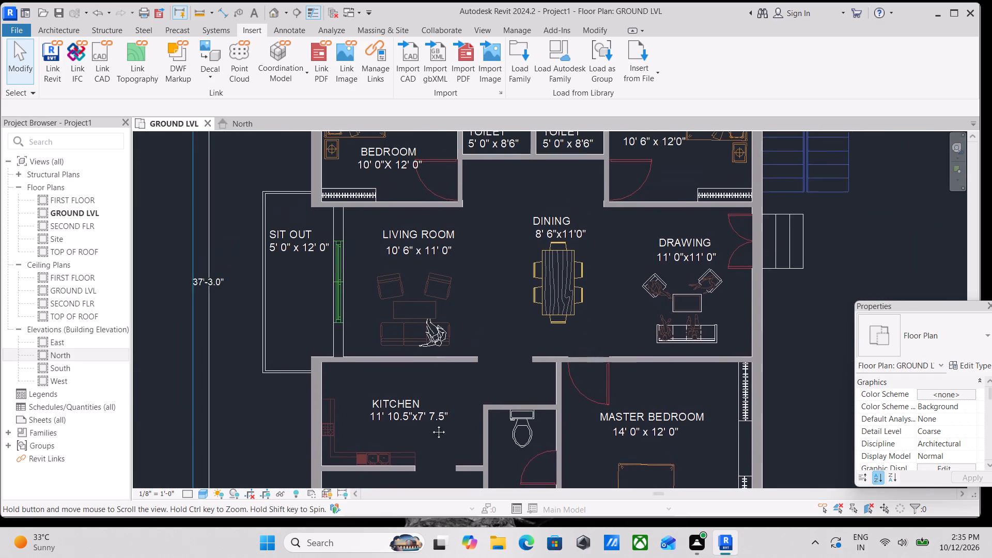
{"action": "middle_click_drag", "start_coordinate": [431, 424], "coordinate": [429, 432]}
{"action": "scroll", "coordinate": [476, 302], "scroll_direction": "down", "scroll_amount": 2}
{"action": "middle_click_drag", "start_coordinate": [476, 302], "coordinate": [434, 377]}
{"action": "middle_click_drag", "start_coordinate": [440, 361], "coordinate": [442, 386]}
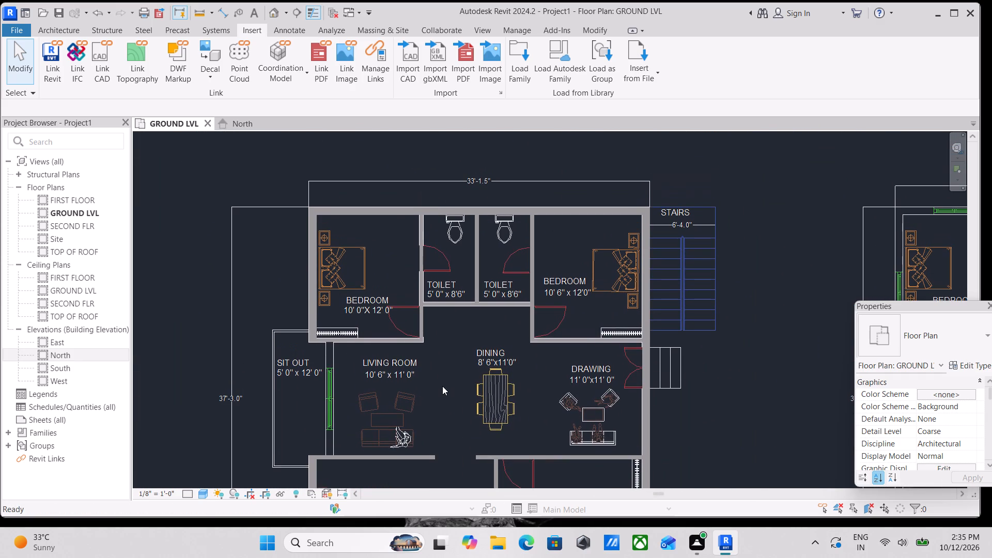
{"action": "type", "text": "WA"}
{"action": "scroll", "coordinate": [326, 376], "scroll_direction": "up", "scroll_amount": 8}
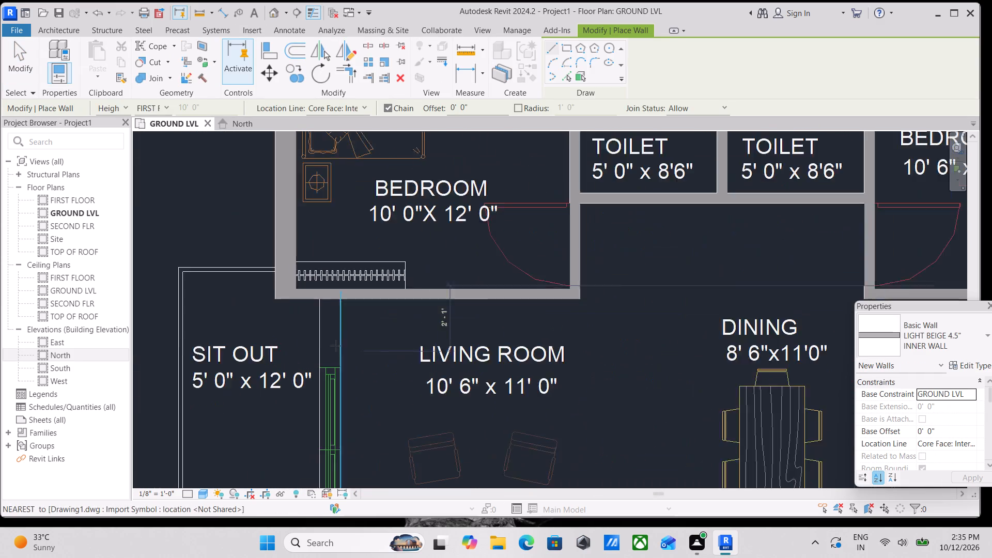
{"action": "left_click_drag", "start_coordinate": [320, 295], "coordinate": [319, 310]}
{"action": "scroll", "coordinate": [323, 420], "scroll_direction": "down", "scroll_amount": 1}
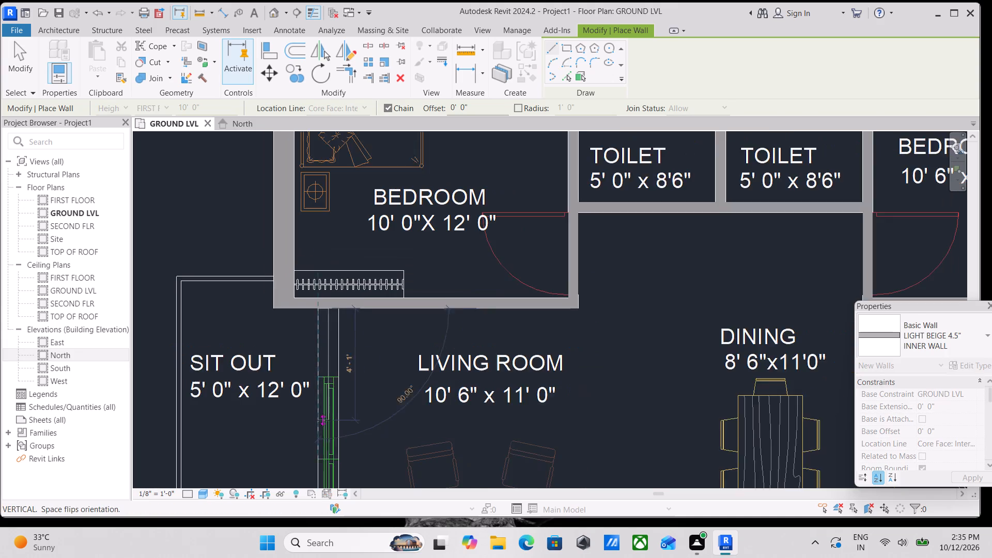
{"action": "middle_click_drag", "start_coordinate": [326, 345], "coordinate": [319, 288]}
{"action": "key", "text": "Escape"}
Draw a LIGHT BEIGE 9" OUTER WALL between the sit out and living room, from the bedroom's south wall to the kitchen's north wall.
{"action": "scroll", "coordinate": [321, 330], "scroll_direction": "down", "scroll_amount": 2}
{"action": "middle_click_drag", "start_coordinate": [321, 329], "coordinate": [322, 300]}
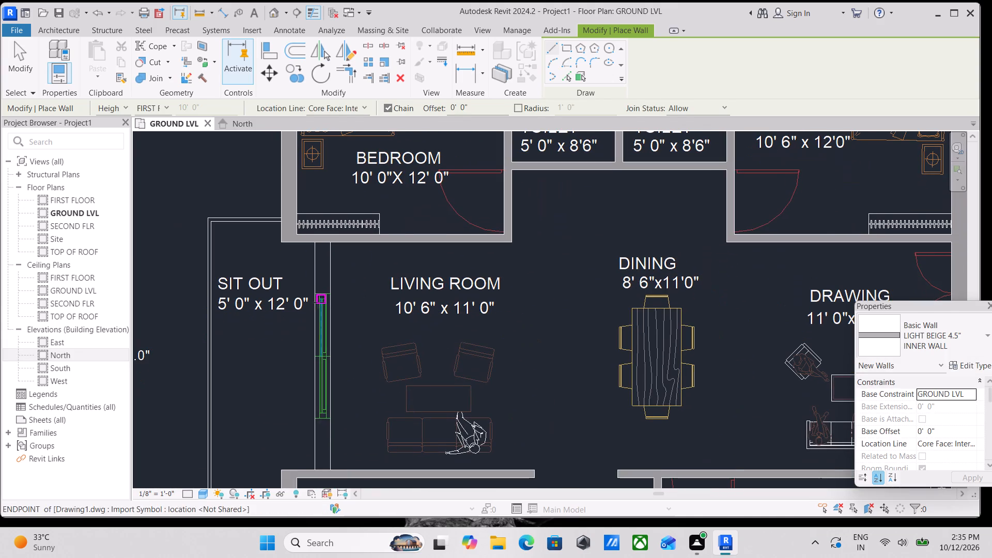
{"action": "left_click", "coordinate": [974, 337]}
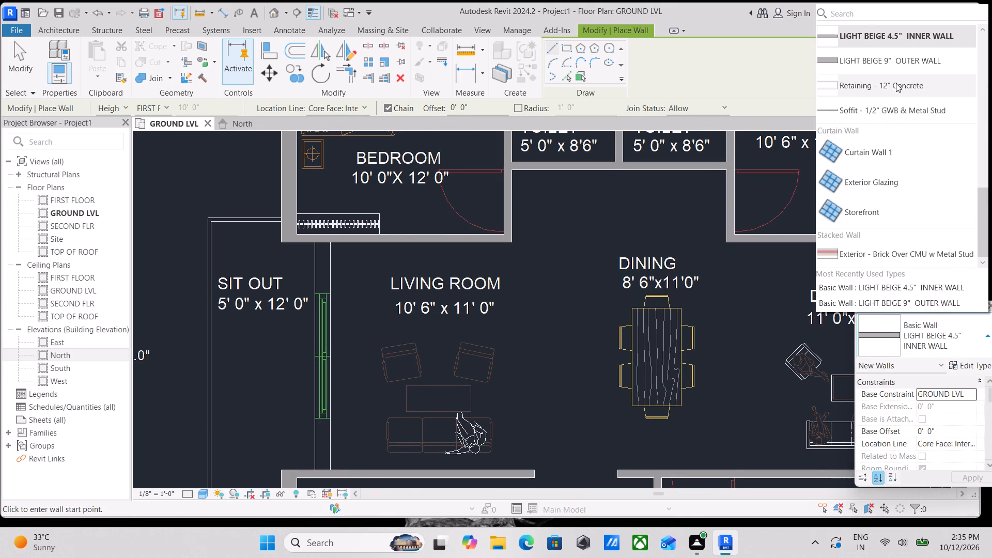
{"action": "left_click", "coordinate": [884, 66]}
{"action": "scroll", "coordinate": [300, 252], "scroll_direction": "up", "scroll_amount": 3}
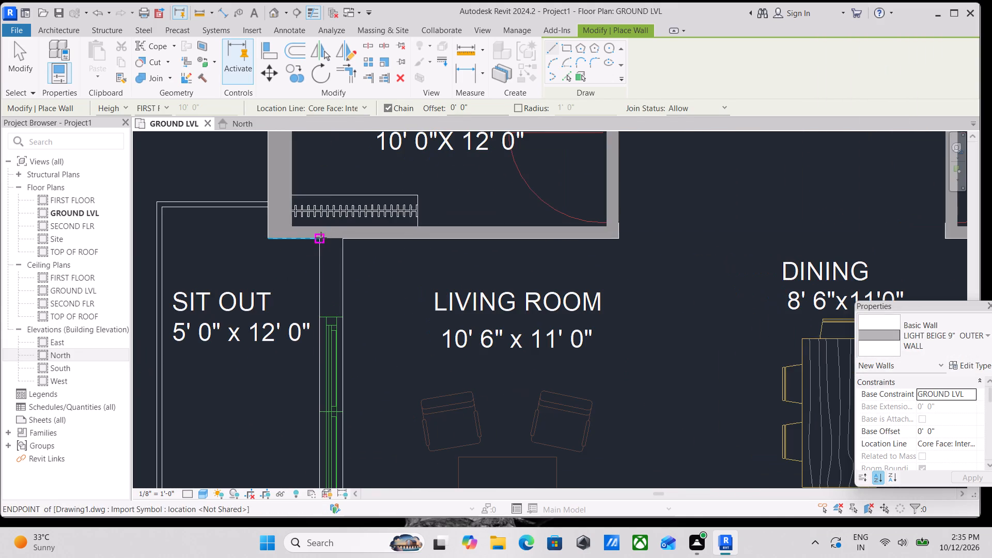
{"action": "left_click", "coordinate": [320, 237]}
{"action": "scroll", "coordinate": [336, 362], "scroll_direction": "down", "scroll_amount": 1}
{"action": "middle_click_drag", "start_coordinate": [336, 362], "coordinate": [327, 161]}
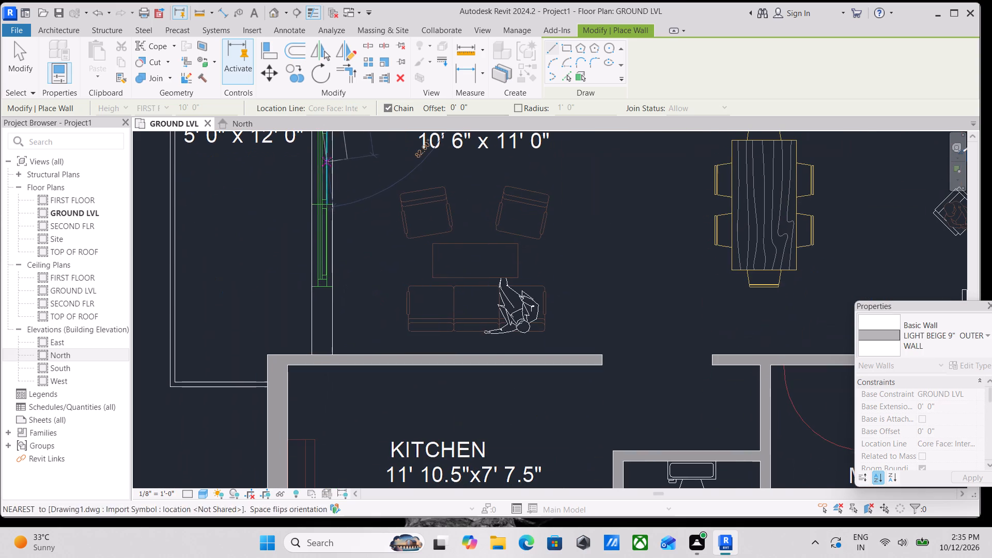
{"action": "left_click", "coordinate": [313, 356]}
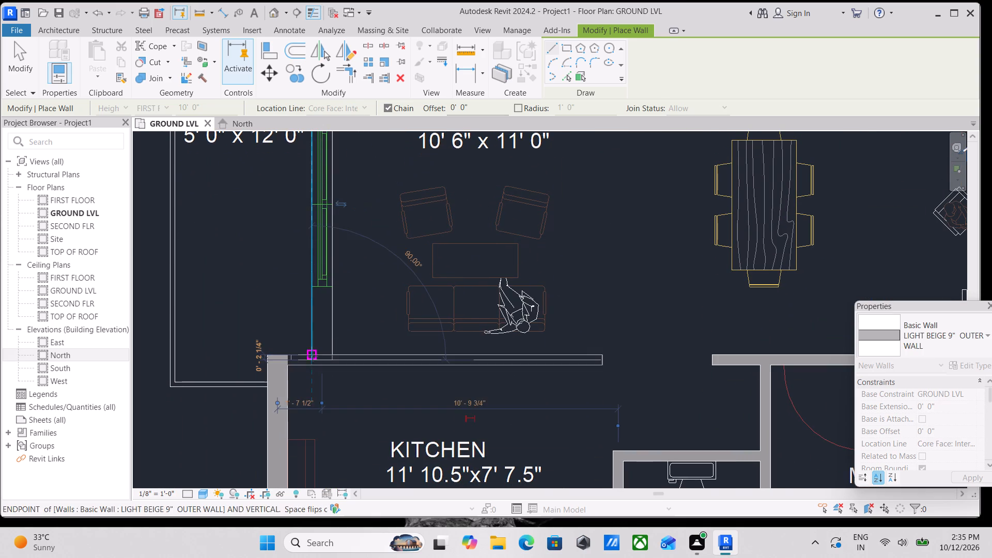
{"action": "key", "text": "Escape"}
{"action": "scroll", "coordinate": [362, 254], "scroll_direction": "down", "scroll_amount": 3}
{"action": "key", "text": "Escape"}
Examine the ground floor walls around the bedrooms, toilets, living room and drawing room against the imported plan.
{"action": "scroll", "coordinate": [363, 260], "scroll_direction": "down", "scroll_amount": 3}
{"action": "middle_click_drag", "start_coordinate": [363, 260], "coordinate": [343, 385]}
{"action": "scroll", "coordinate": [362, 313], "scroll_direction": "down", "scroll_amount": 2}
{"action": "middle_click_drag", "start_coordinate": [361, 317], "coordinate": [339, 389]}
{"action": "scroll", "coordinate": [415, 326], "scroll_direction": "up", "scroll_amount": 3}
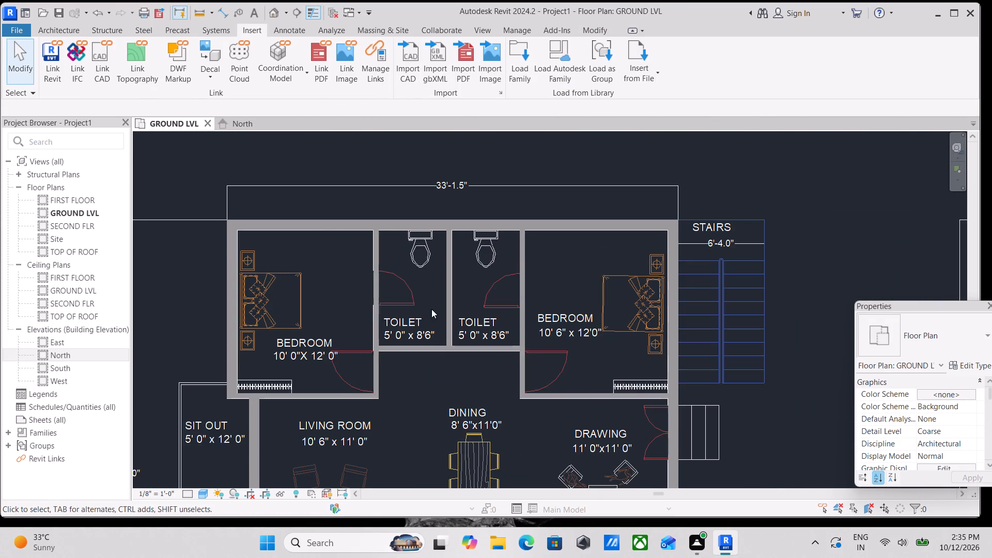
{"action": "scroll", "coordinate": [451, 413], "scroll_direction": "up", "scroll_amount": 4}
{"action": "scroll", "coordinate": [407, 376], "scroll_direction": "down", "scroll_amount": 3}
{"action": "middle_click_drag", "start_coordinate": [397, 376], "coordinate": [385, 301]}
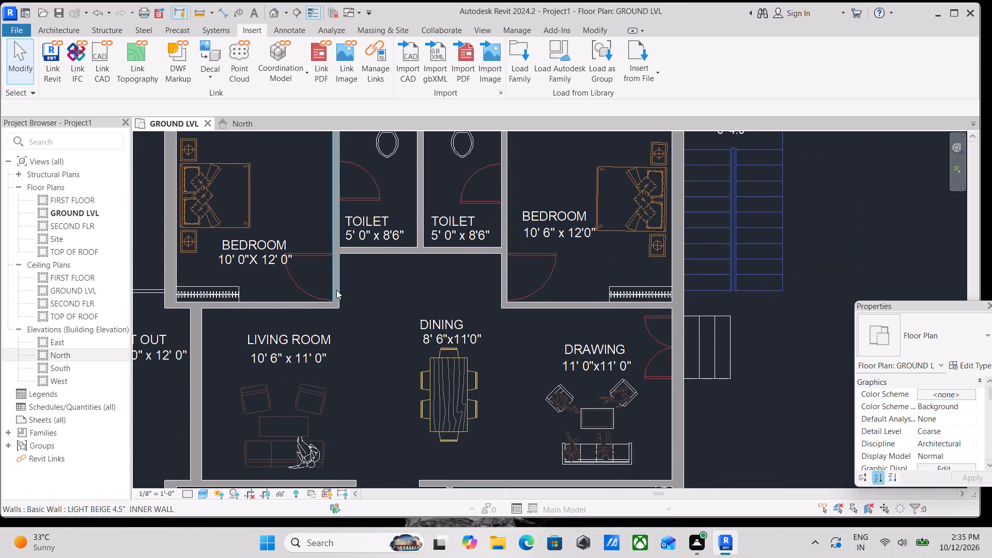
{"action": "scroll", "coordinate": [331, 286], "scroll_direction": "up", "scroll_amount": 4}
{"action": "scroll", "coordinate": [397, 280], "scroll_direction": "down", "scroll_amount": 3}
{"action": "middle_click_drag", "start_coordinate": [397, 280], "coordinate": [406, 335]}
{"action": "scroll", "coordinate": [418, 333], "scroll_direction": "down", "scroll_amount": 2}
{"action": "middle_click_drag", "start_coordinate": [419, 333], "coordinate": [438, 277]}
{"action": "scroll", "coordinate": [433, 282], "scroll_direction": "down", "scroll_amount": 3}
{"action": "middle_click_drag", "start_coordinate": [432, 284], "coordinate": [432, 283]}
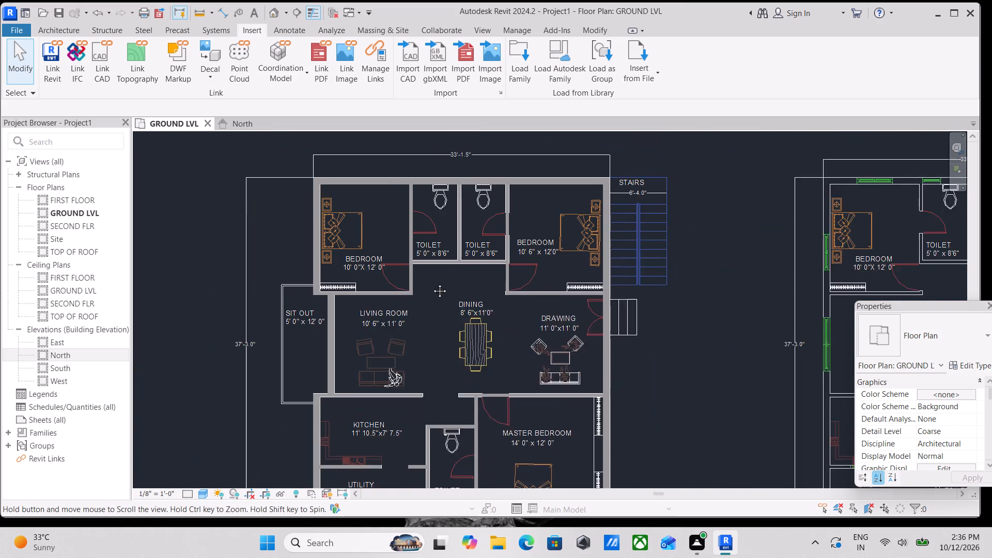
Examine the ground floor walls in the 3D view, including the new wall between the sit out and living room.
{"action": "middle_click_drag", "start_coordinate": [432, 283], "coordinate": [421, 217]}
{"action": "middle_click_drag", "start_coordinate": [415, 255], "coordinate": [419, 297]}
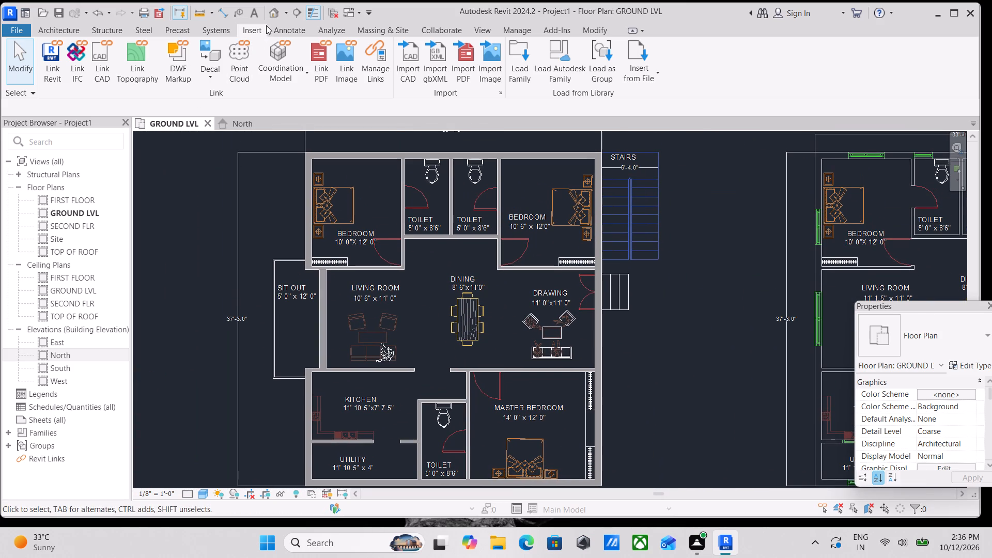
{"action": "left_click", "coordinate": [275, 16]}
{"action": "scroll", "coordinate": [427, 275], "scroll_direction": "up", "scroll_amount": 4}
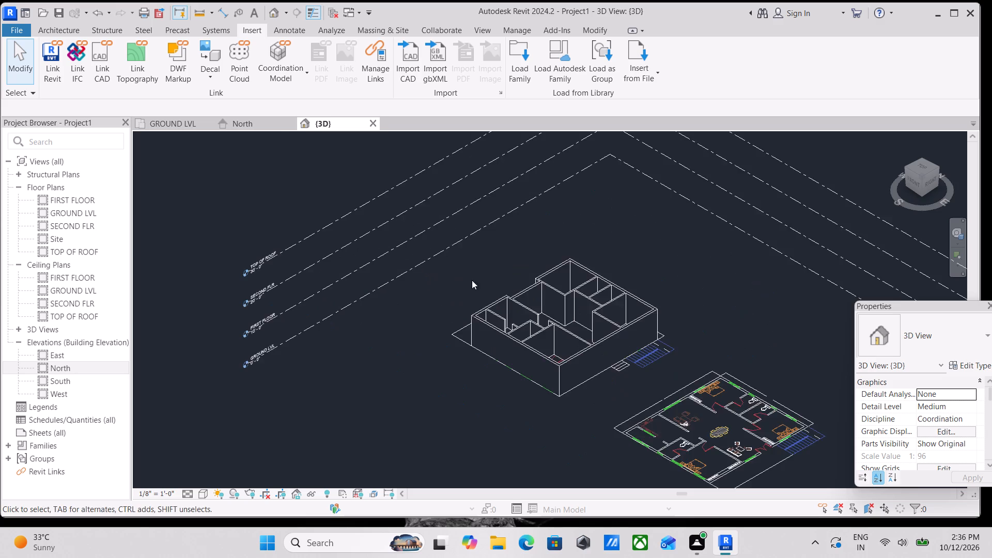
{"action": "scroll", "coordinate": [542, 335], "scroll_direction": "up", "scroll_amount": 4}
{"action": "scroll", "coordinate": [546, 291], "scroll_direction": "up", "scroll_amount": 8}
{"action": "scroll", "coordinate": [535, 293], "scroll_direction": "down", "scroll_amount": 7}
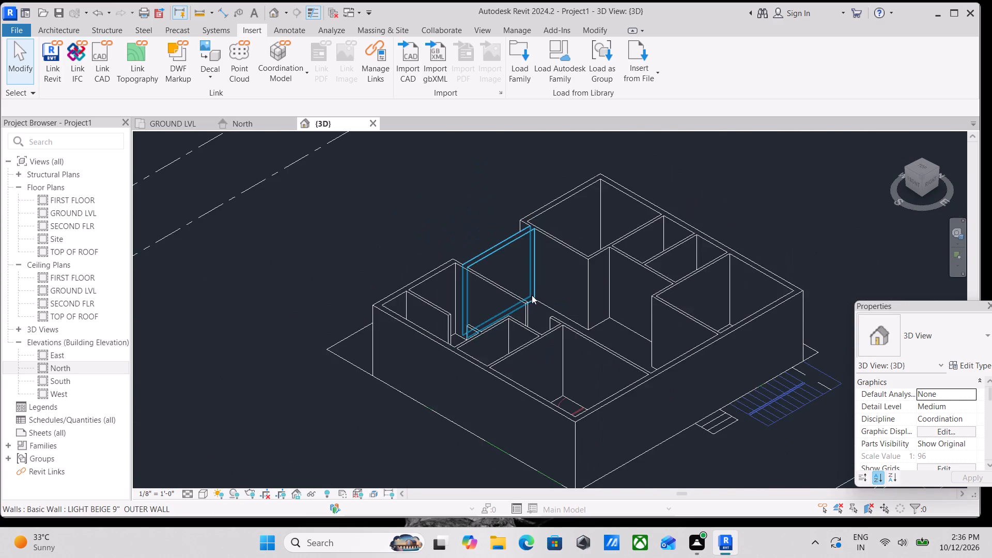
{"action": "scroll", "coordinate": [529, 295], "scroll_direction": "down", "scroll_amount": 6}
{"action": "middle_click_drag", "start_coordinate": [529, 296], "coordinate": [533, 361]}
{"action": "scroll", "coordinate": [526, 334], "scroll_direction": "up", "scroll_amount": 1}
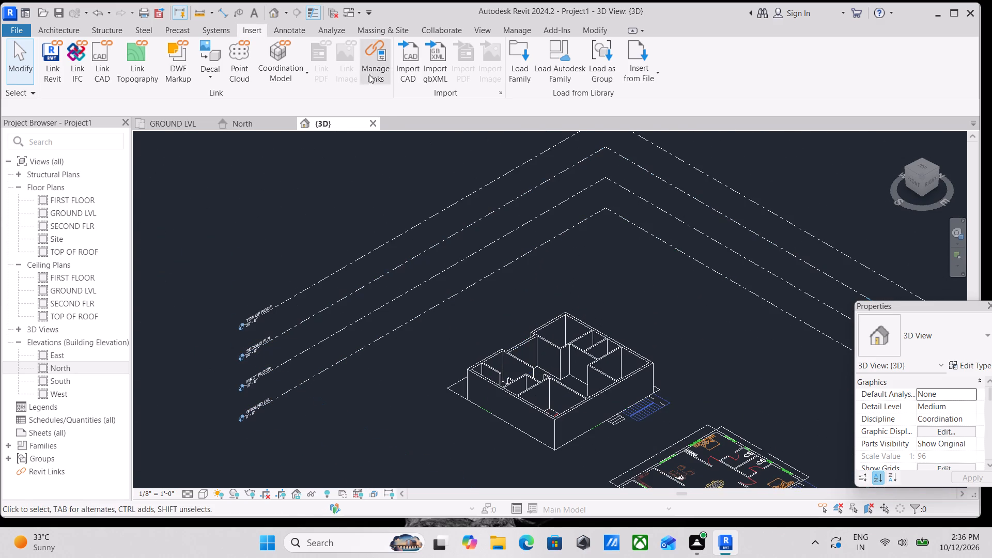
Examine the sit out, living room and bedroom areas in the GROUND LVL floor plan.
{"action": "left_click", "coordinate": [55, 28]}
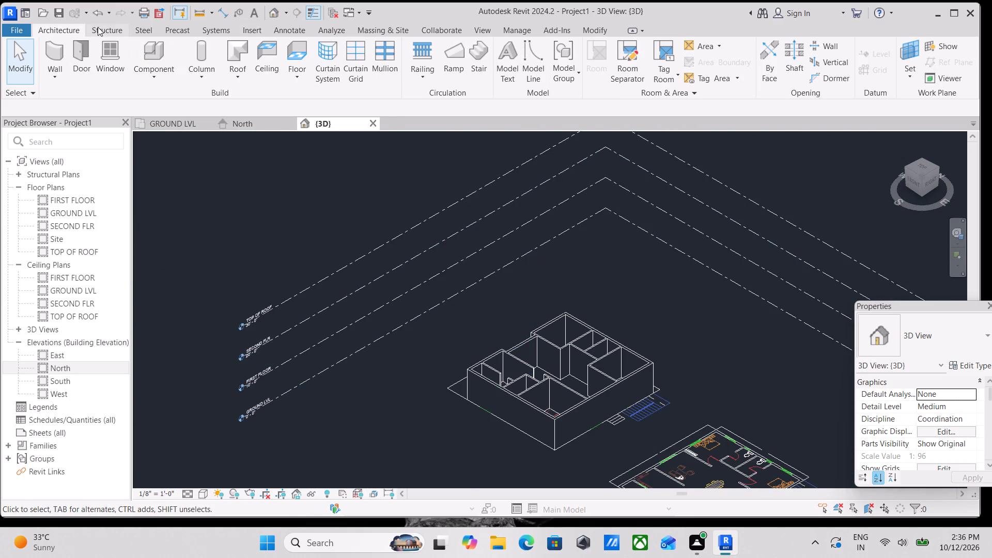
{"action": "left_click", "coordinate": [186, 126]}
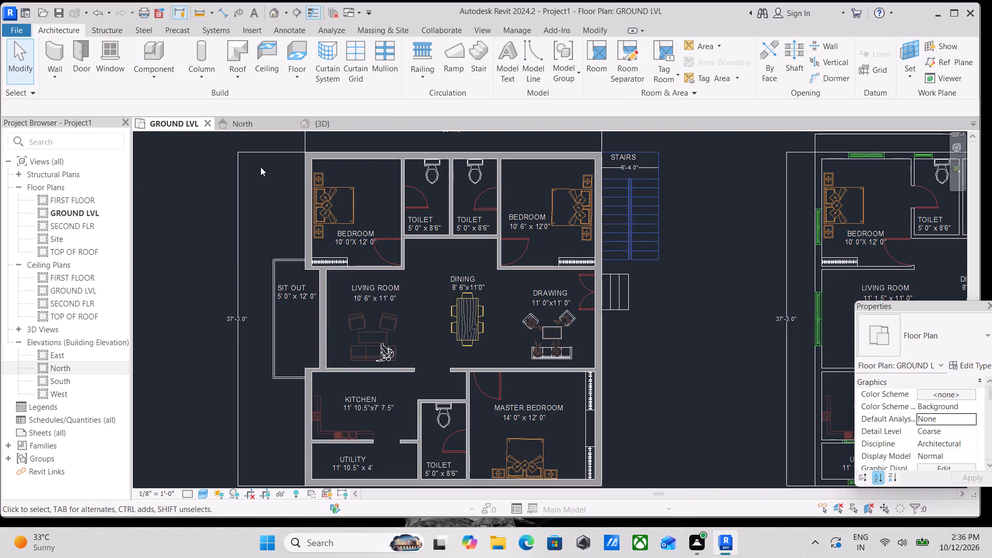
{"action": "scroll", "coordinate": [418, 266], "scroll_direction": "down", "scroll_amount": 2}
{"action": "scroll", "coordinate": [388, 276], "scroll_direction": "up", "scroll_amount": 3}
{"action": "scroll", "coordinate": [306, 280], "scroll_direction": "up", "scroll_amount": 3}
{"action": "middle_click_drag", "start_coordinate": [286, 266], "coordinate": [332, 322]}
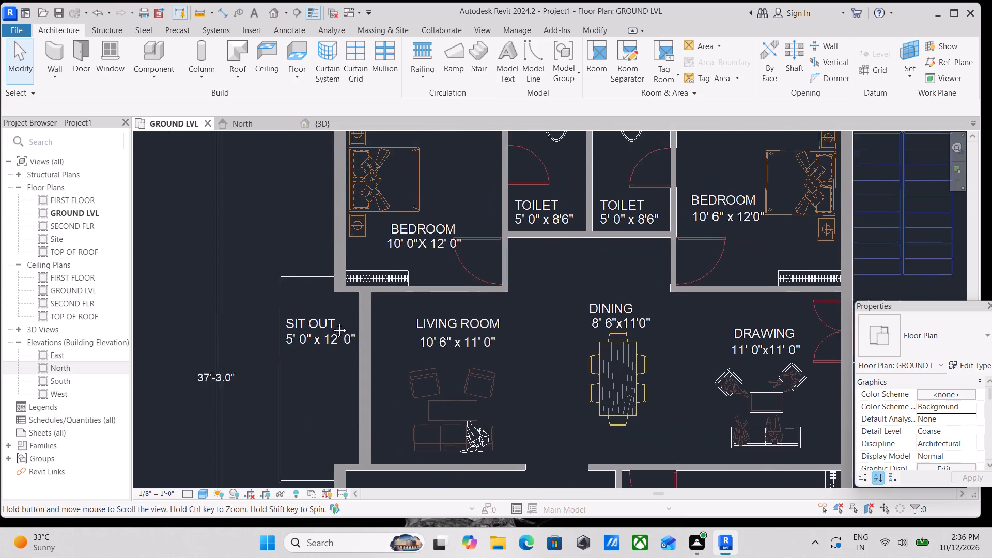
{"action": "middle_click_drag", "start_coordinate": [332, 322], "coordinate": [414, 328]}
{"action": "scroll", "coordinate": [436, 322], "scroll_direction": "down", "scroll_amount": 2}
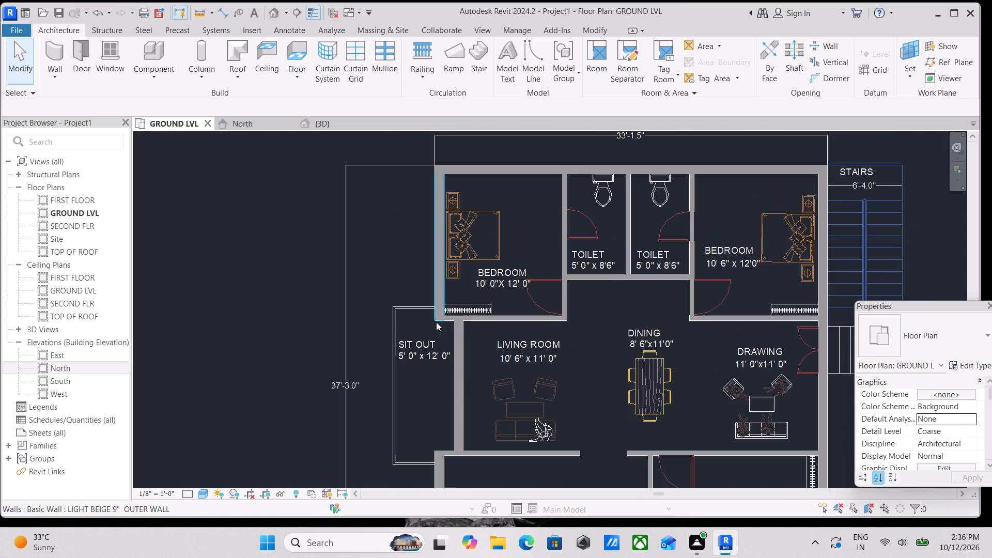
{"action": "middle_click_drag", "start_coordinate": [439, 309], "coordinate": [454, 256]}
{"action": "scroll", "coordinate": [430, 272], "scroll_direction": "up", "scroll_amount": 3}
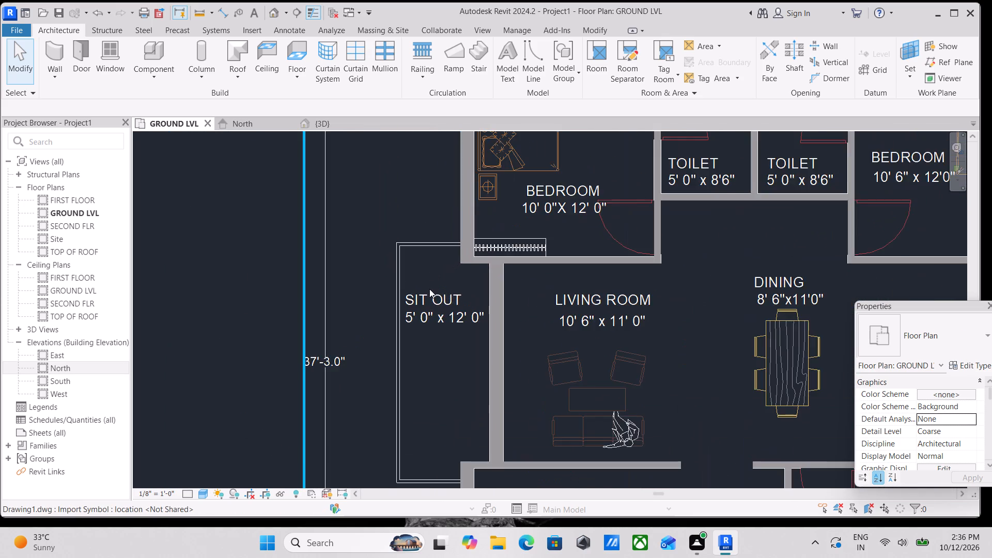
{"action": "scroll", "coordinate": [431, 293], "scroll_direction": "down", "scroll_amount": 2}
{"action": "middle_click_drag", "start_coordinate": [452, 300], "coordinate": [342, 277]}
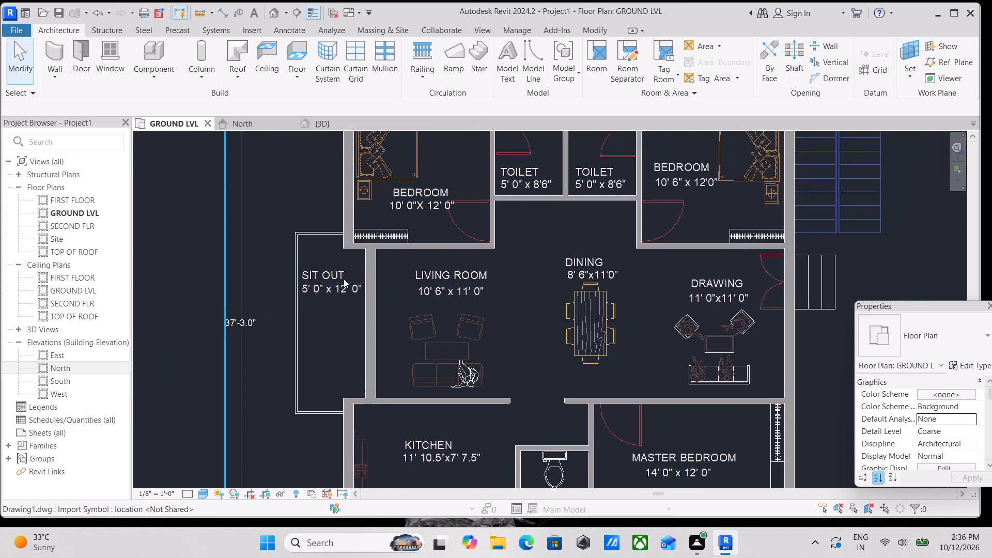
{"action": "scroll", "coordinate": [472, 332], "scroll_direction": "down", "scroll_amount": 2}
{"action": "middle_click_drag", "start_coordinate": [472, 332], "coordinate": [334, 372]}
{"action": "middle_click_drag", "start_coordinate": [360, 331], "coordinate": [391, 399]}
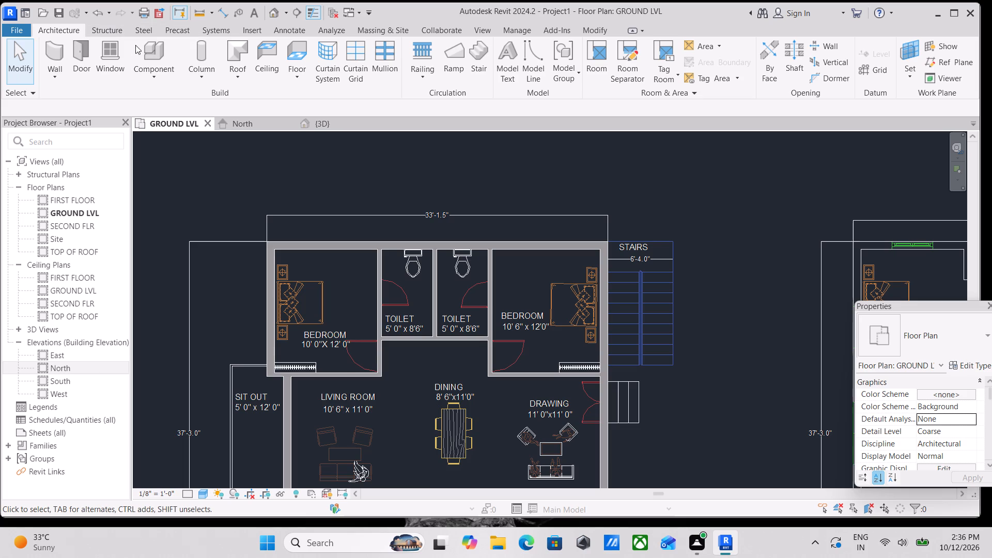
Start an architectural floor on GROUND LVL and set the Generic - 12" type's structure layer thickness to 6".
{"action": "left_click", "coordinate": [298, 75]}
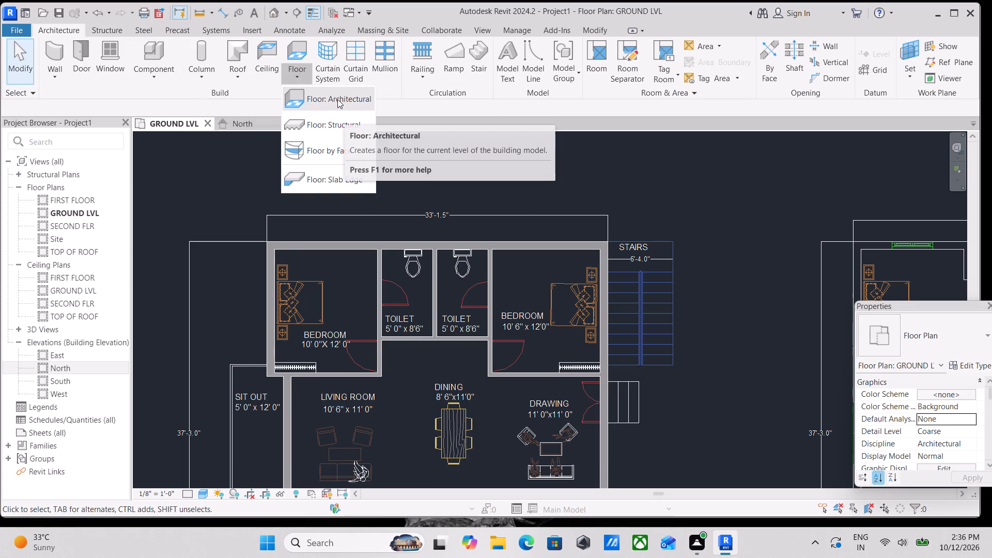
{"action": "left_click", "coordinate": [337, 99]}
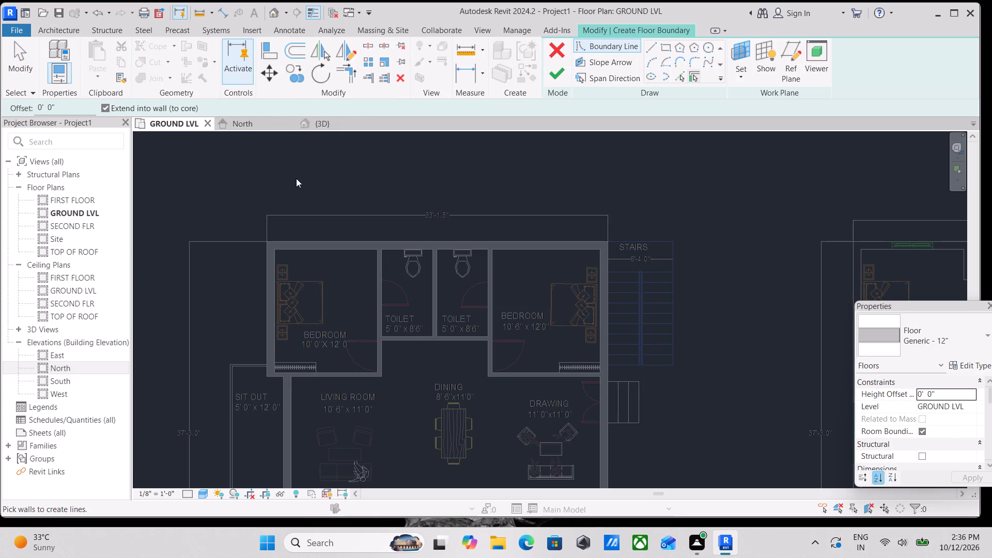
{"action": "left_click", "coordinate": [978, 365]}
{"action": "left_click", "coordinate": [626, 189]}
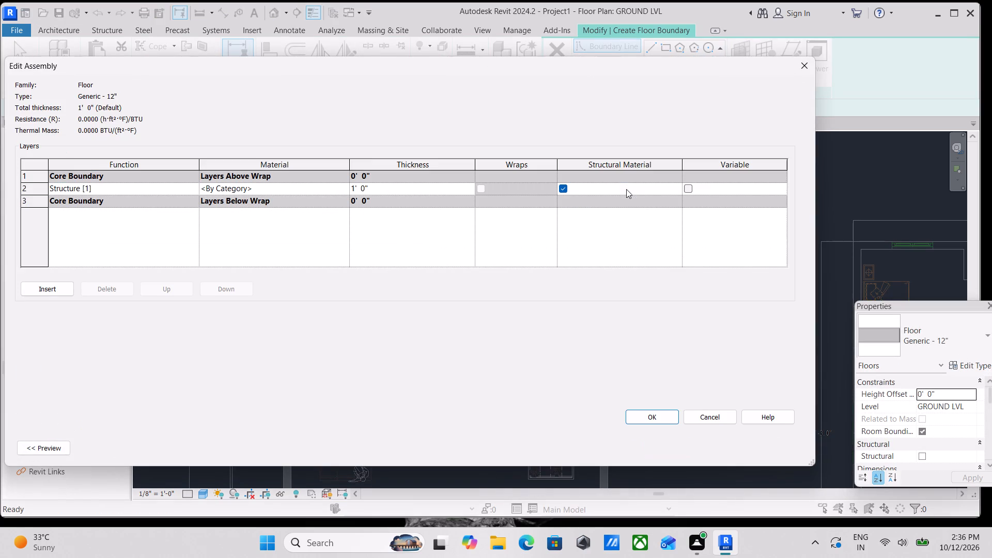
{"action": "left_click", "coordinate": [386, 185]}
{"action": "left_click_drag", "start_coordinate": [401, 185], "coordinate": [328, 186]}
{"action": "left_click_drag", "start_coordinate": [328, 186], "coordinate": [294, 188]}
{"action": "key", "text": "6"}
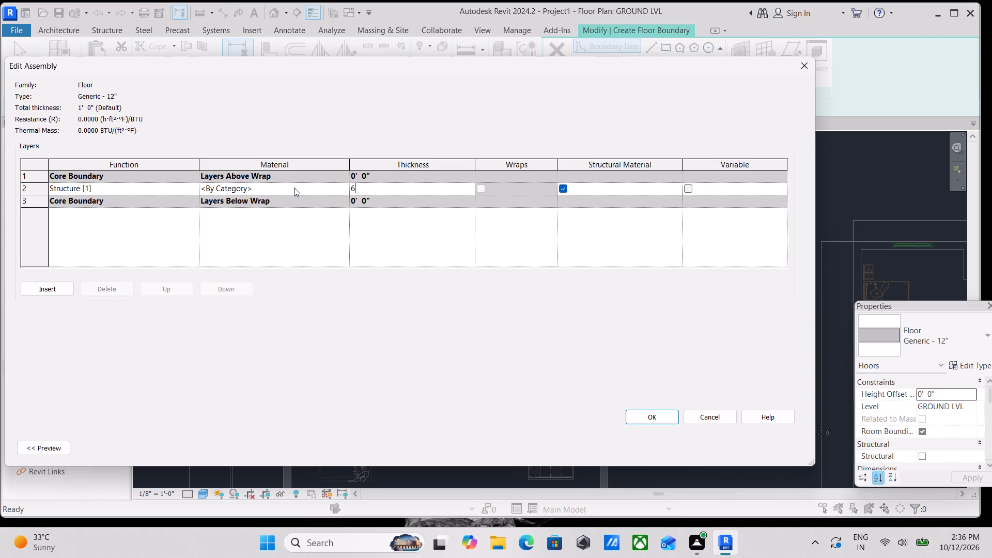
{"action": "key", "text": "shift+quotedbl"}
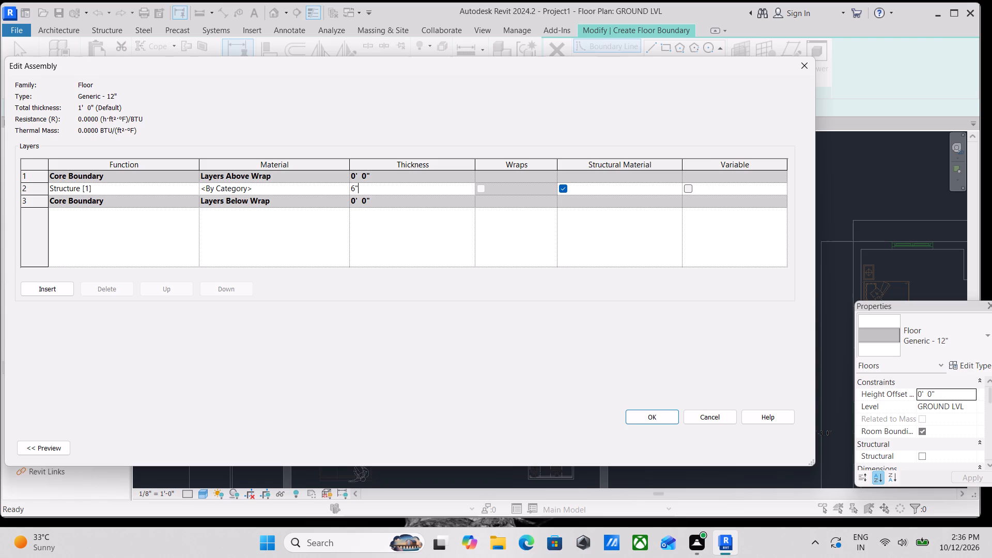
Create a new project material for the floor's structure layer.
{"action": "left_click", "coordinate": [334, 192]}
{"action": "left_click", "coordinate": [346, 187]}
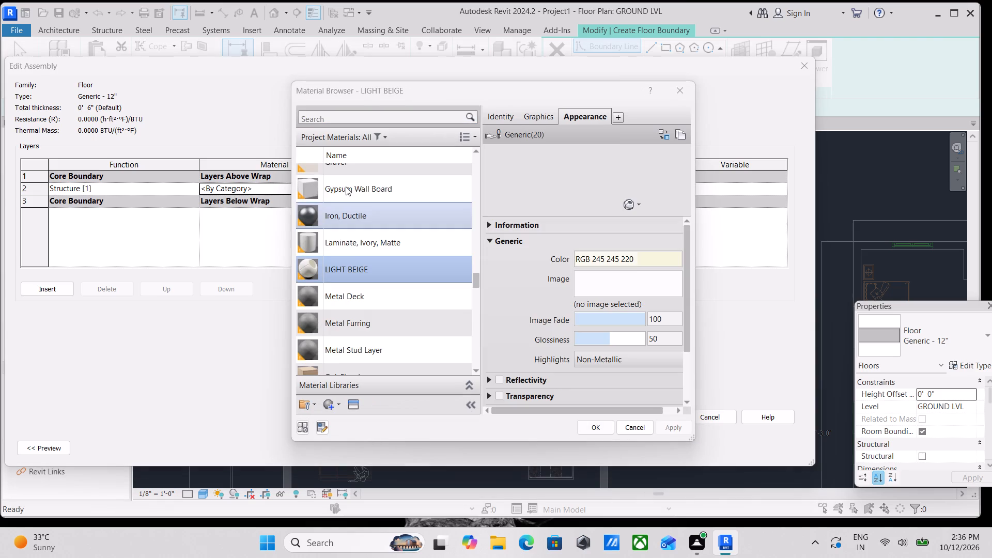
{"action": "left_click", "coordinate": [402, 117]}
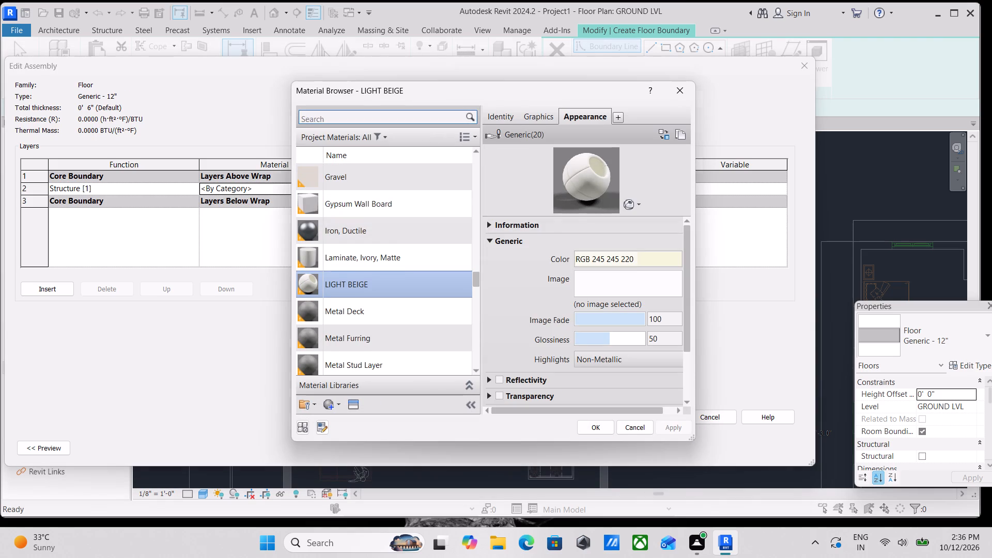
{"action": "left_click", "coordinate": [336, 406]}
{"action": "left_click", "coordinate": [344, 416]}
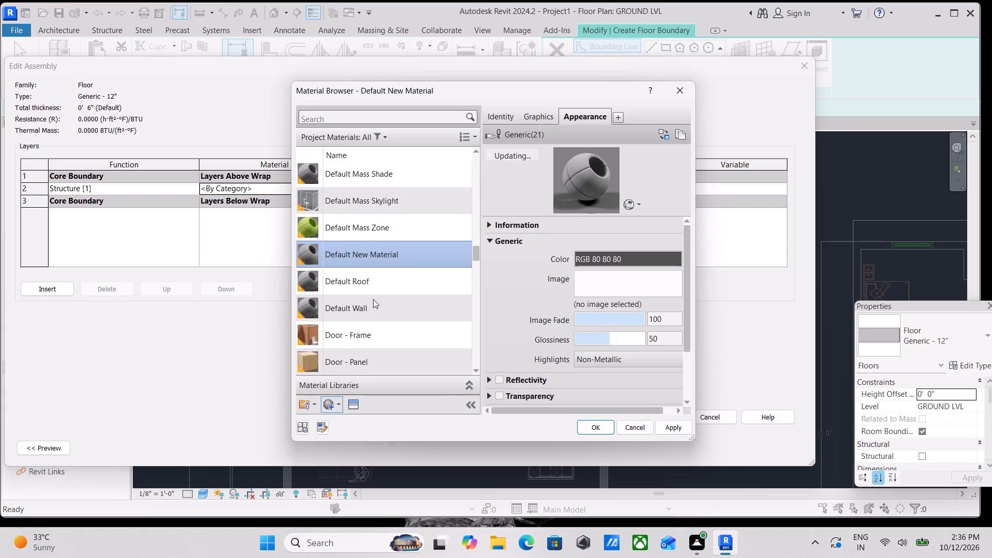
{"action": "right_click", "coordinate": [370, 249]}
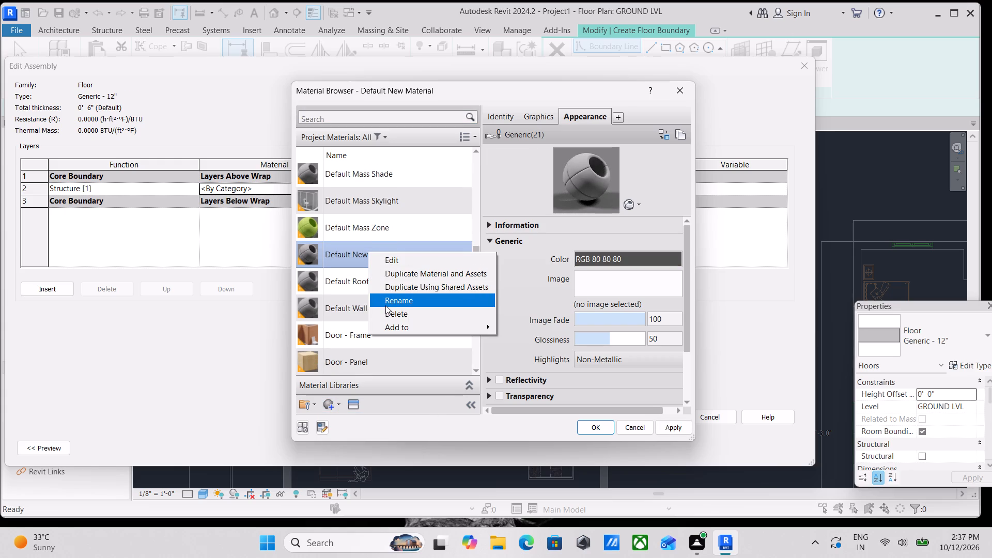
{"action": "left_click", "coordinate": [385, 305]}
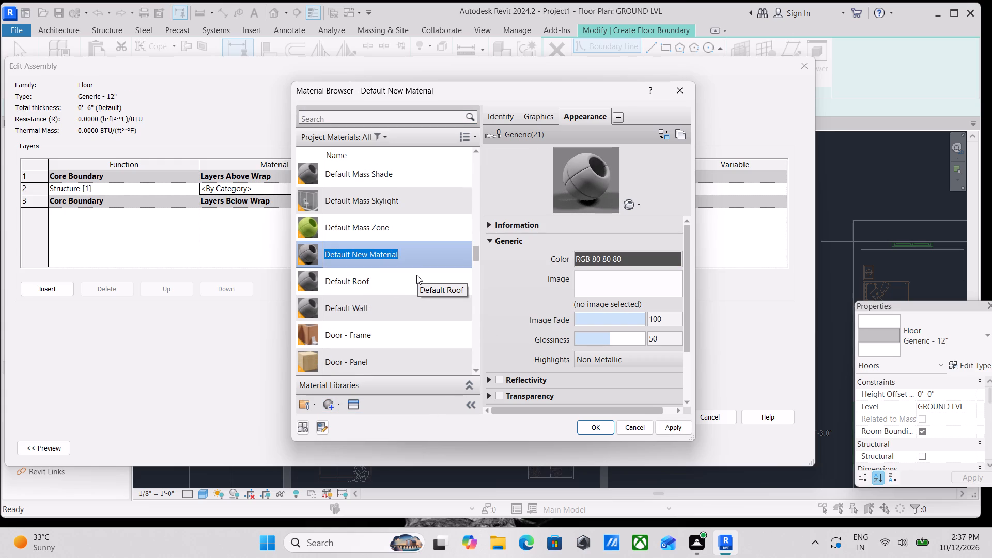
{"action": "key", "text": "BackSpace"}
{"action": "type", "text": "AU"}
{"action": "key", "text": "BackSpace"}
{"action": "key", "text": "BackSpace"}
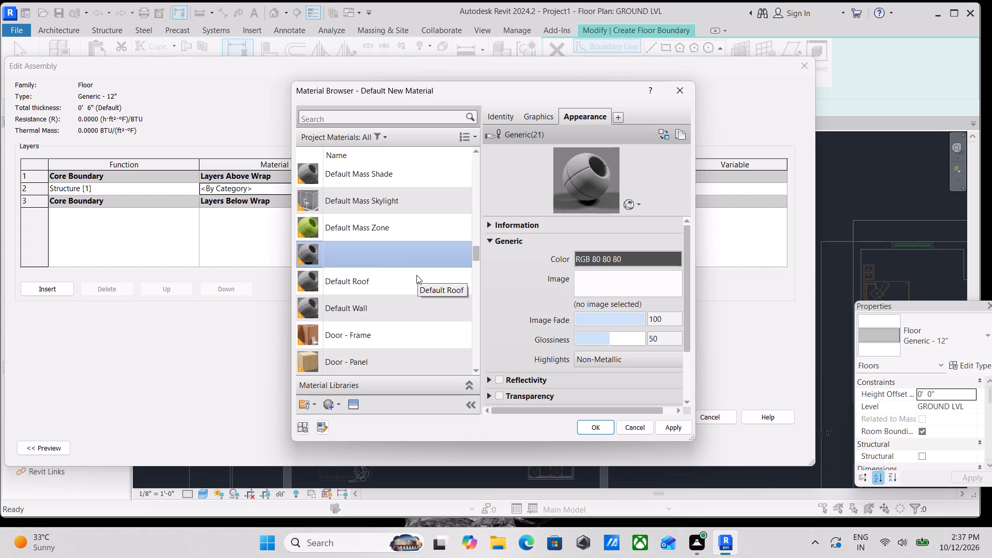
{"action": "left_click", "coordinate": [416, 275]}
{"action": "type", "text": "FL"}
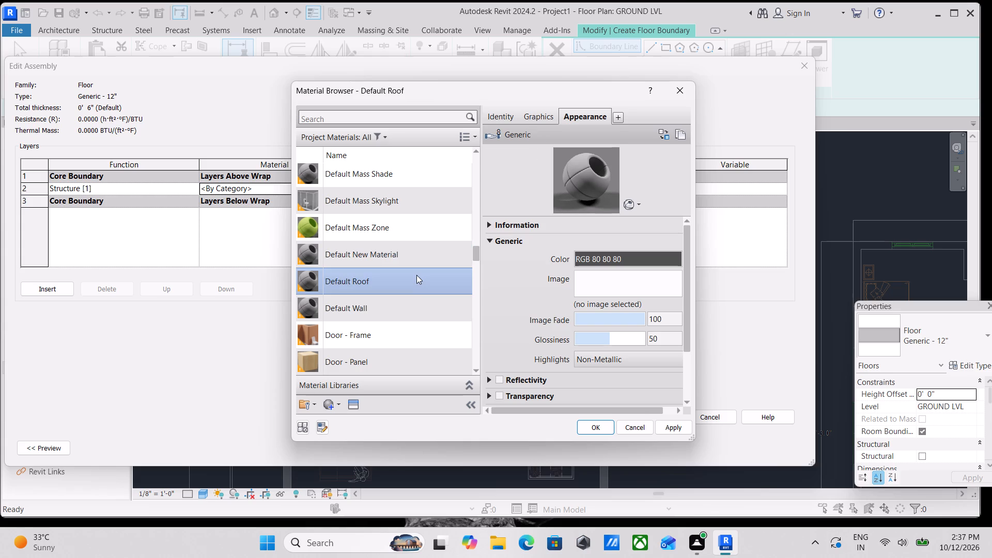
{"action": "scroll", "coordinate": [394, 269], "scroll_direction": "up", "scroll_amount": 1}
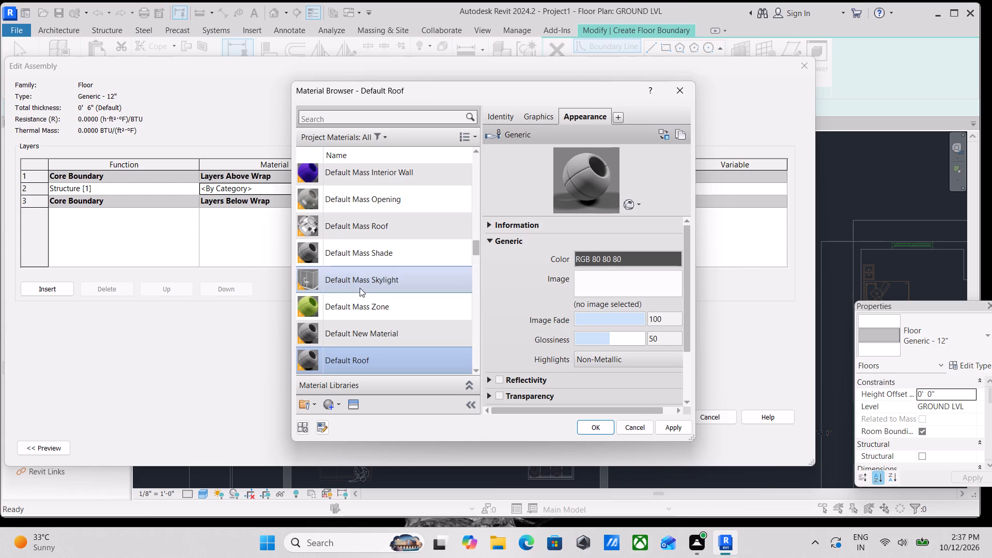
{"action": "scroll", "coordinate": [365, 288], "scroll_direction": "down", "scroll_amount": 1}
Rename the new material as MARBLE FLOORING.
{"action": "left_click", "coordinate": [368, 252]}
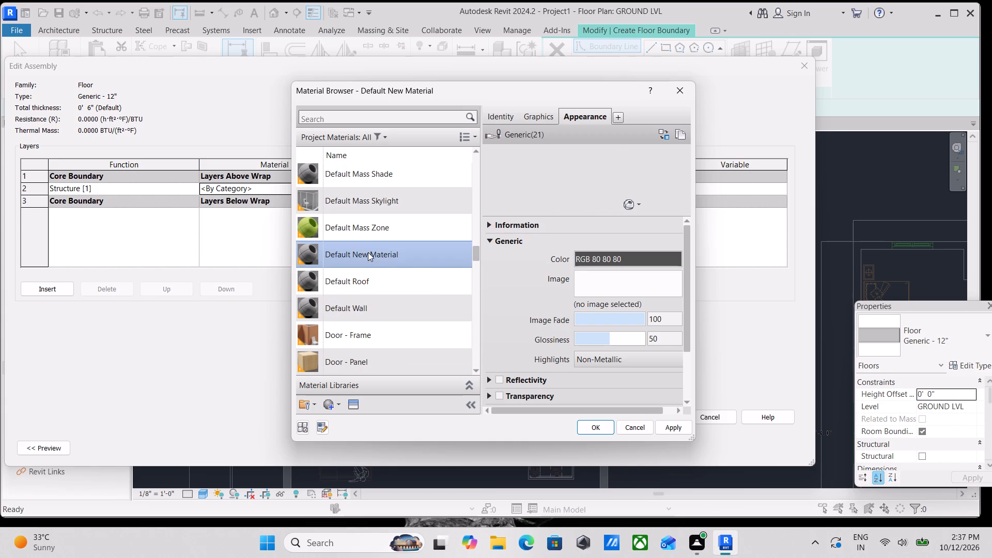
{"action": "right_click", "coordinate": [368, 252]}
{"action": "left_click", "coordinate": [394, 299]}
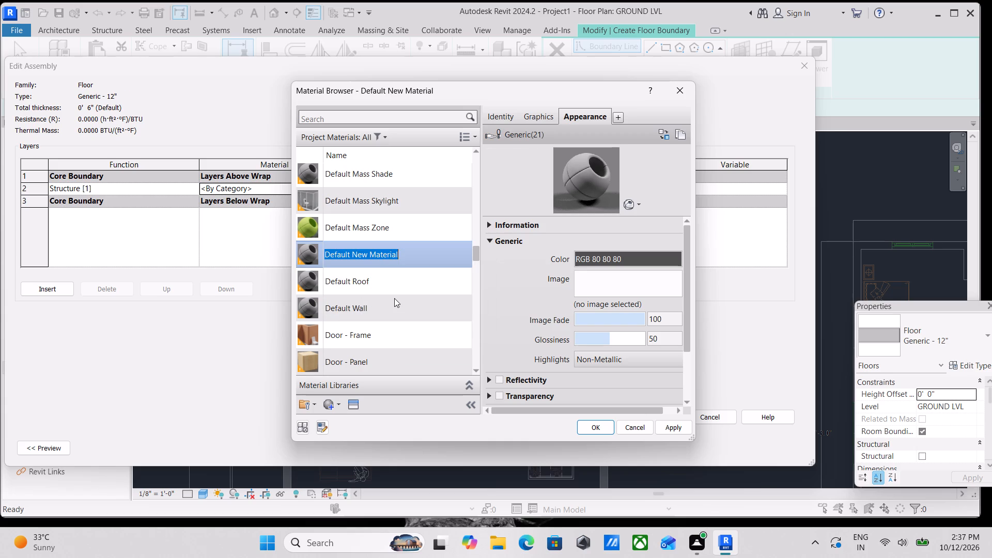
{"action": "type", "text": "MA"}
{"action": "type", "text": "RBLE"}
{"action": "key", "text": "space"}
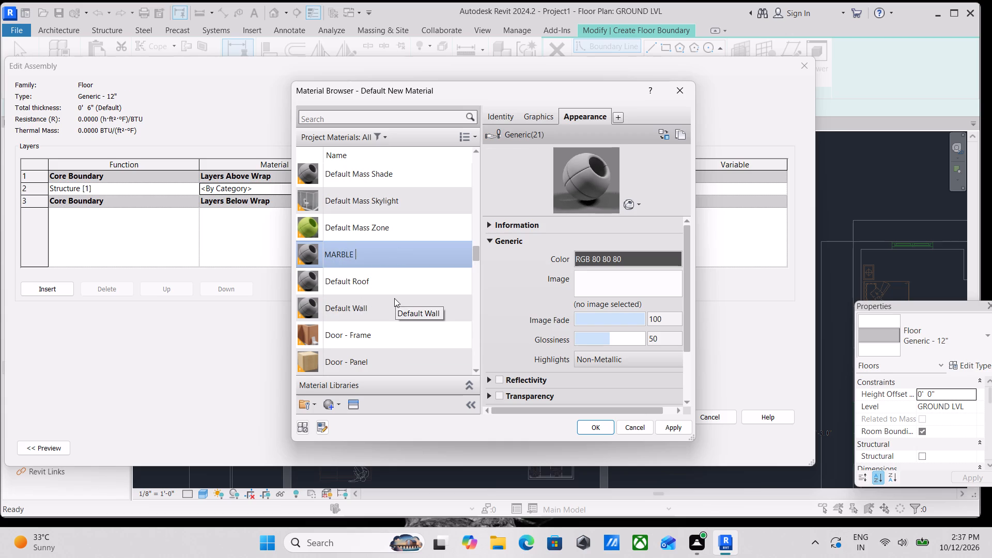
{"action": "type", "text": "FLOORING"}
{"action": "key", "text": "Return"}
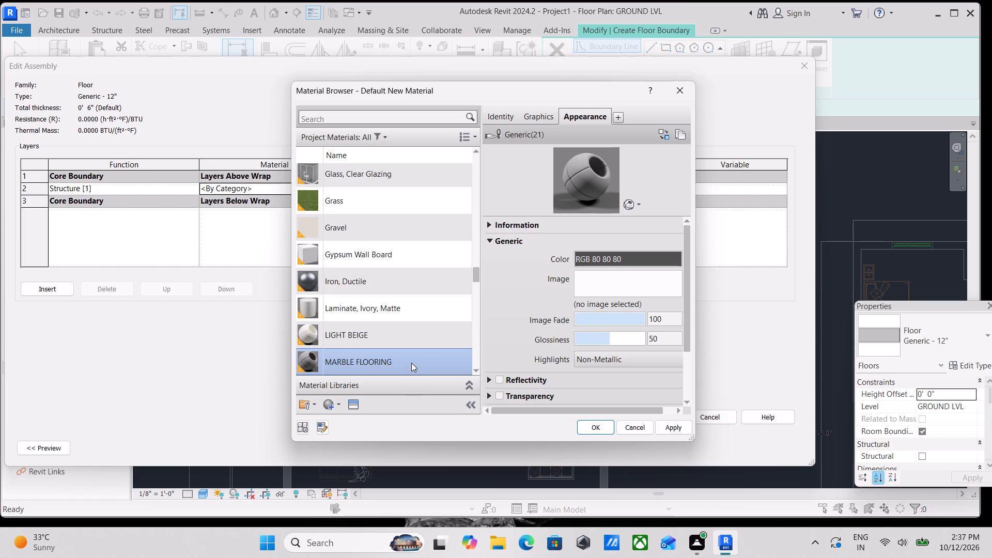
Open the asset browser for MARBLE FLOORING's appearance and expand the Stone category of the Appearance Library.
{"action": "left_click", "coordinate": [353, 405]}
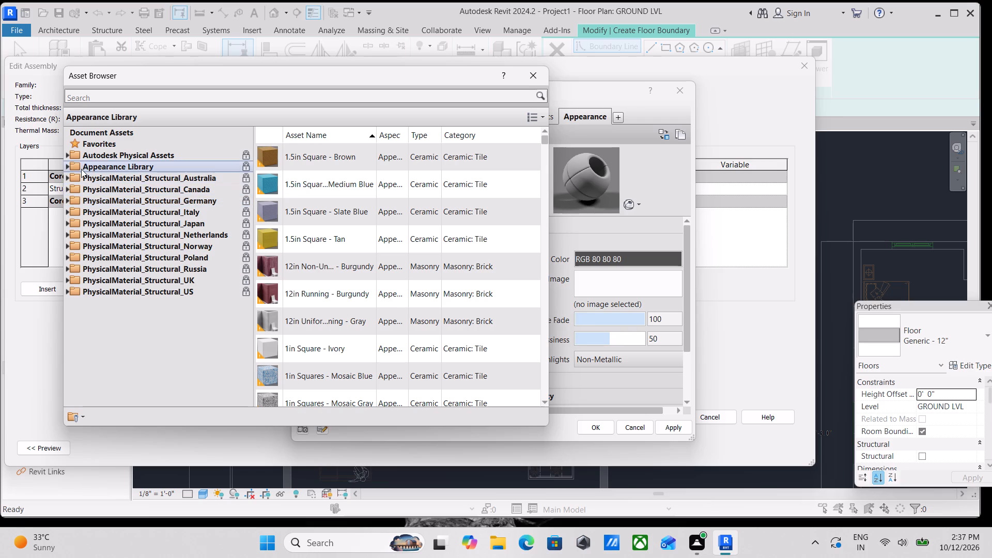
{"action": "left_click", "coordinate": [67, 163]}
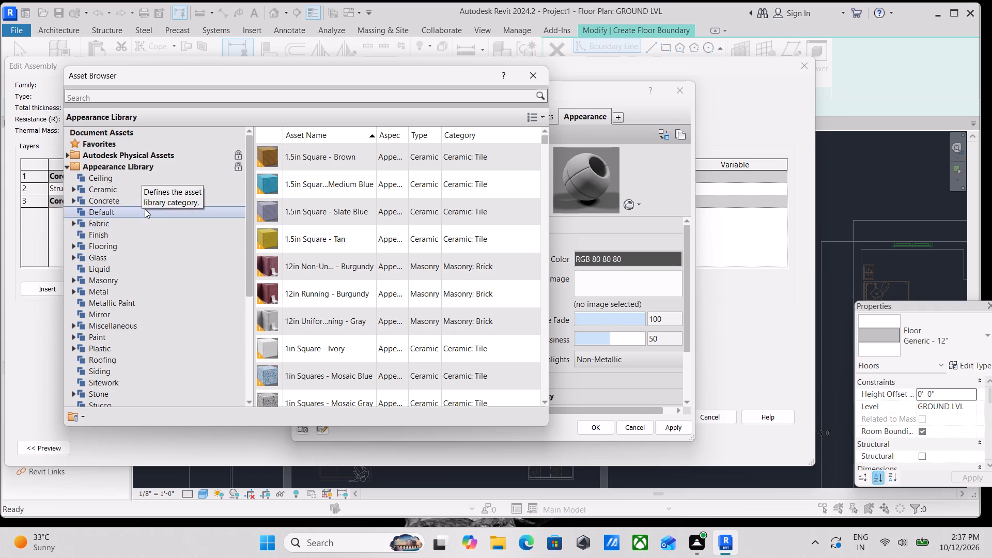
{"action": "scroll", "coordinate": [112, 329], "scroll_direction": "down", "scroll_amount": 3}
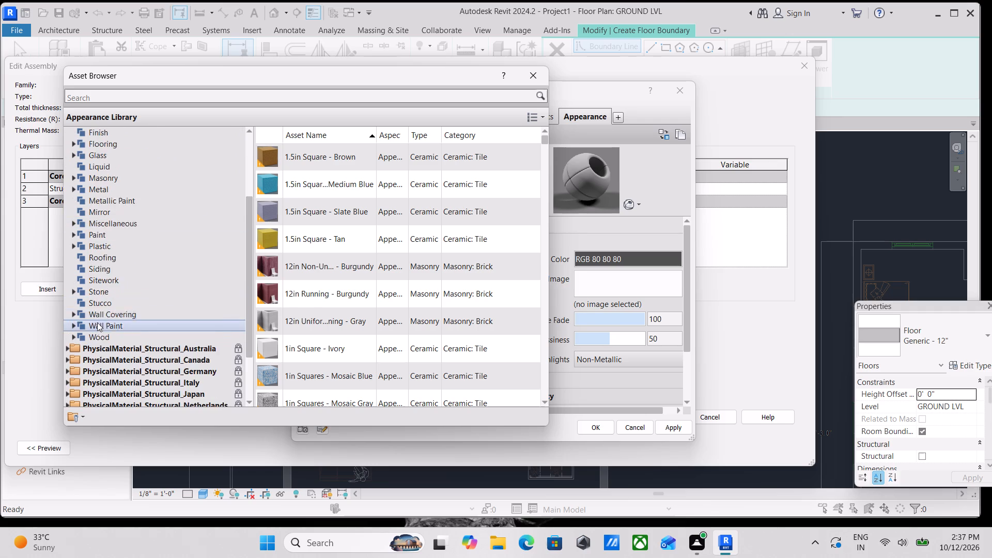
{"action": "scroll", "coordinate": [97, 322], "scroll_direction": "down", "scroll_amount": 1}
{"action": "scroll", "coordinate": [83, 275], "scroll_direction": "up", "scroll_amount": 1}
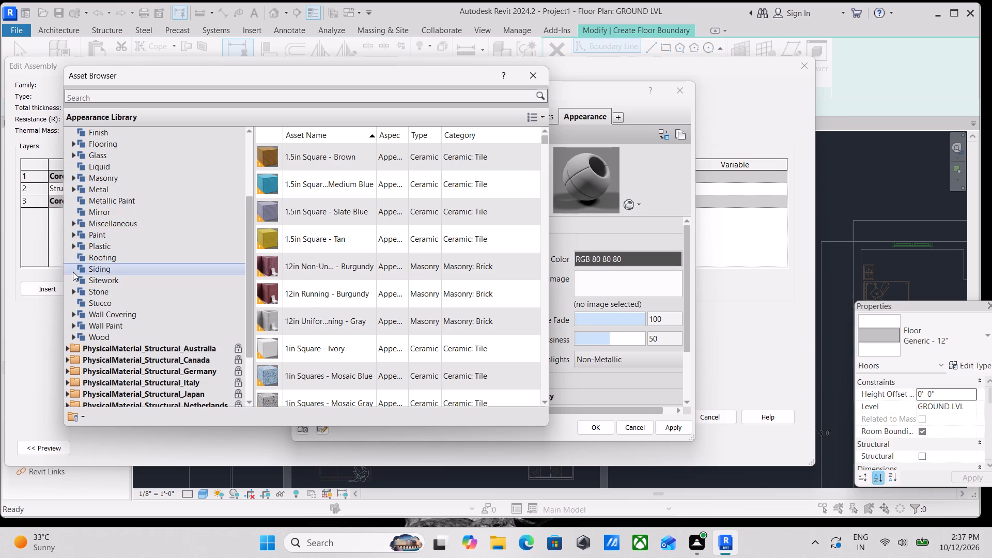
{"action": "left_click", "coordinate": [73, 290]}
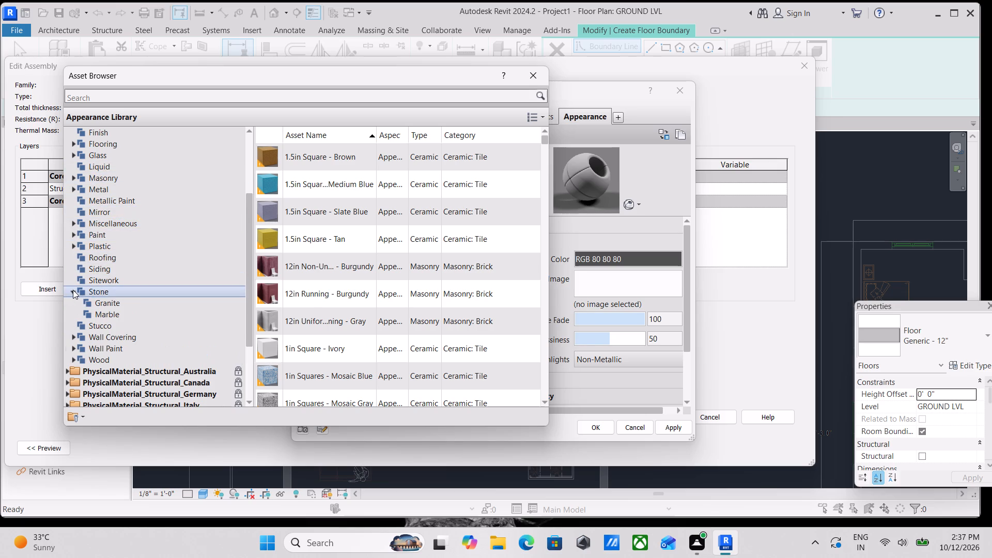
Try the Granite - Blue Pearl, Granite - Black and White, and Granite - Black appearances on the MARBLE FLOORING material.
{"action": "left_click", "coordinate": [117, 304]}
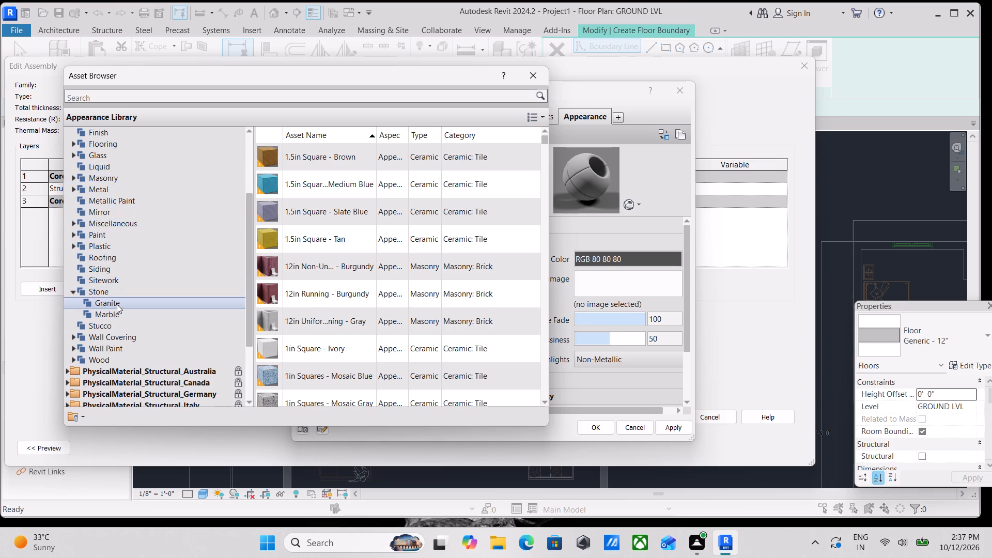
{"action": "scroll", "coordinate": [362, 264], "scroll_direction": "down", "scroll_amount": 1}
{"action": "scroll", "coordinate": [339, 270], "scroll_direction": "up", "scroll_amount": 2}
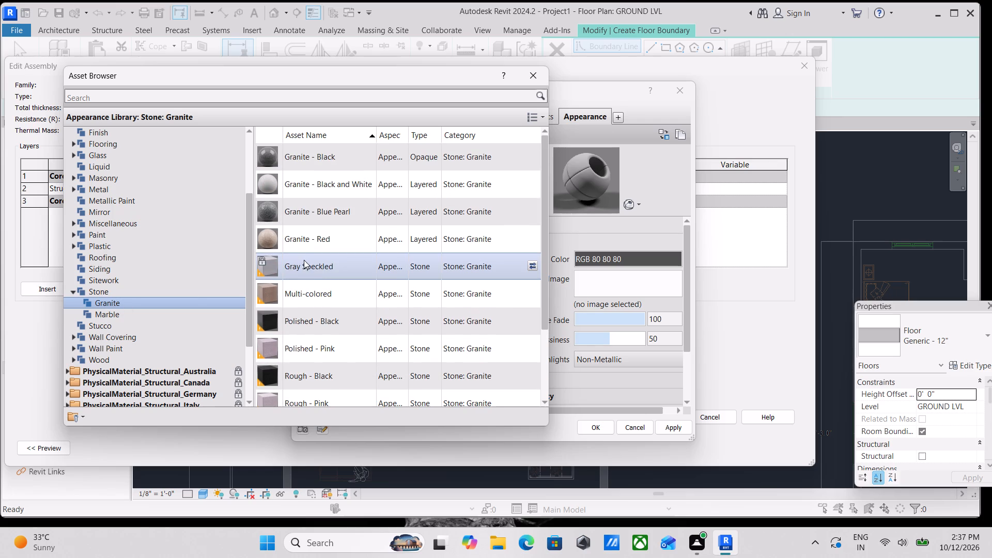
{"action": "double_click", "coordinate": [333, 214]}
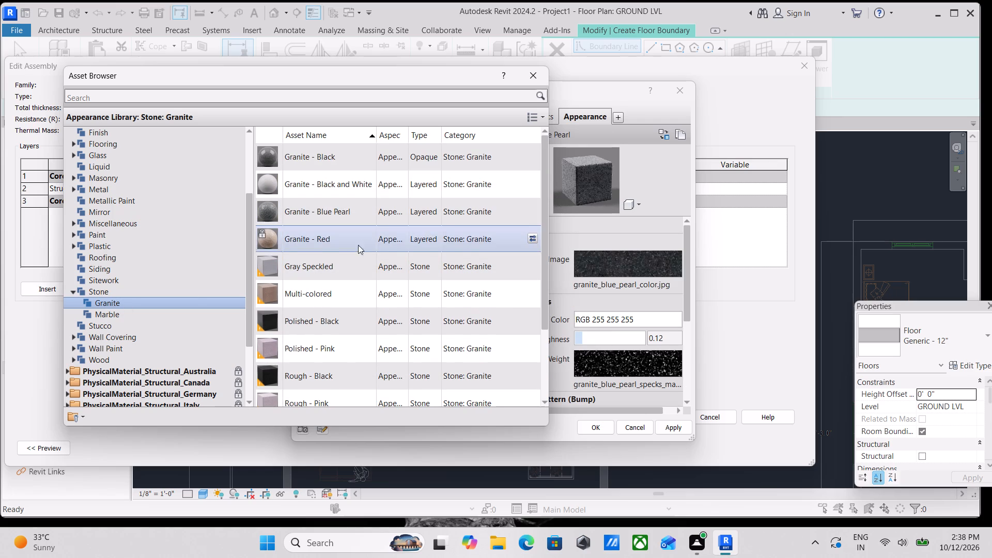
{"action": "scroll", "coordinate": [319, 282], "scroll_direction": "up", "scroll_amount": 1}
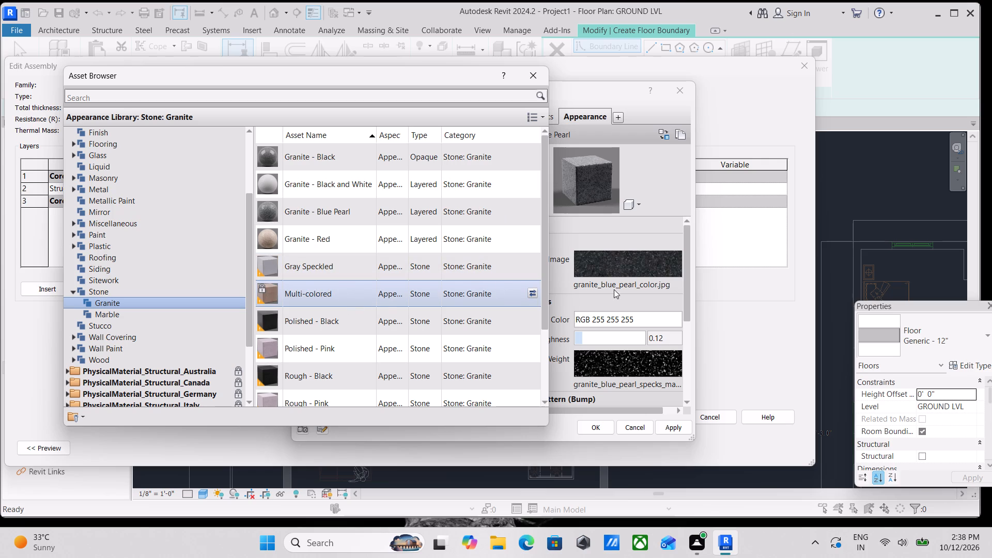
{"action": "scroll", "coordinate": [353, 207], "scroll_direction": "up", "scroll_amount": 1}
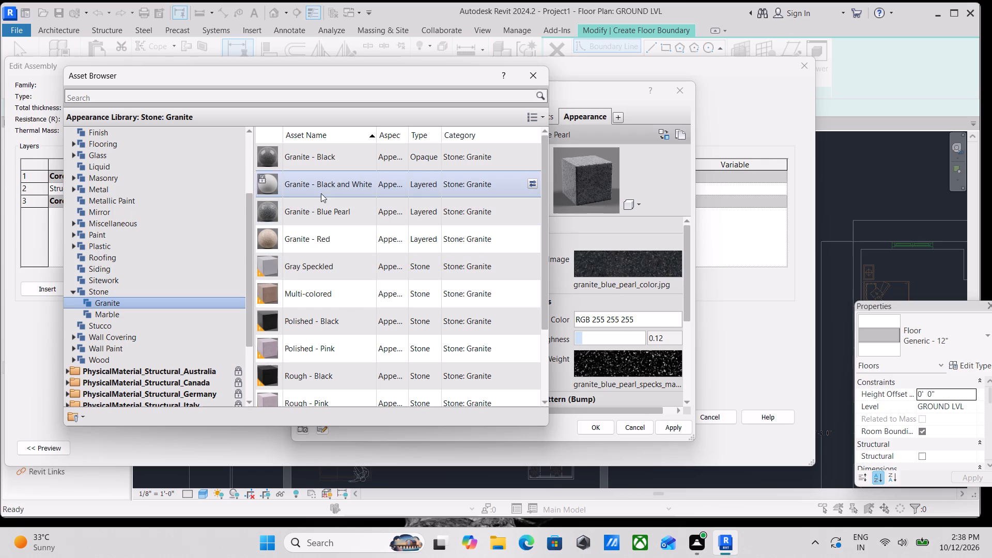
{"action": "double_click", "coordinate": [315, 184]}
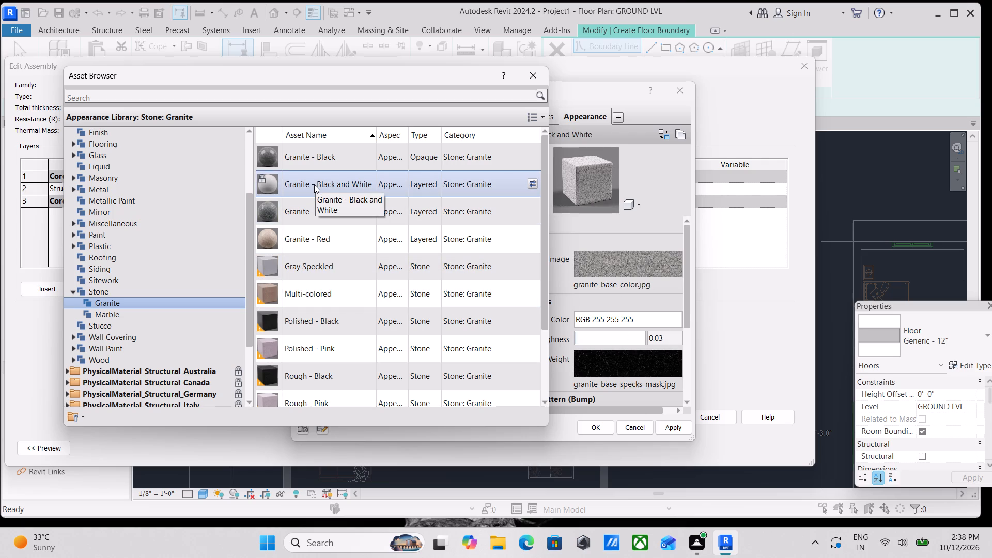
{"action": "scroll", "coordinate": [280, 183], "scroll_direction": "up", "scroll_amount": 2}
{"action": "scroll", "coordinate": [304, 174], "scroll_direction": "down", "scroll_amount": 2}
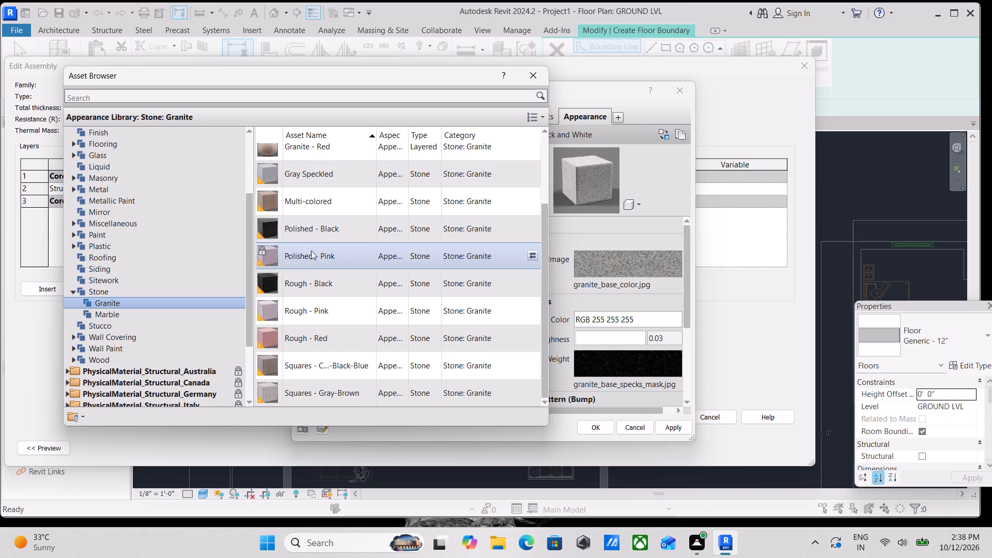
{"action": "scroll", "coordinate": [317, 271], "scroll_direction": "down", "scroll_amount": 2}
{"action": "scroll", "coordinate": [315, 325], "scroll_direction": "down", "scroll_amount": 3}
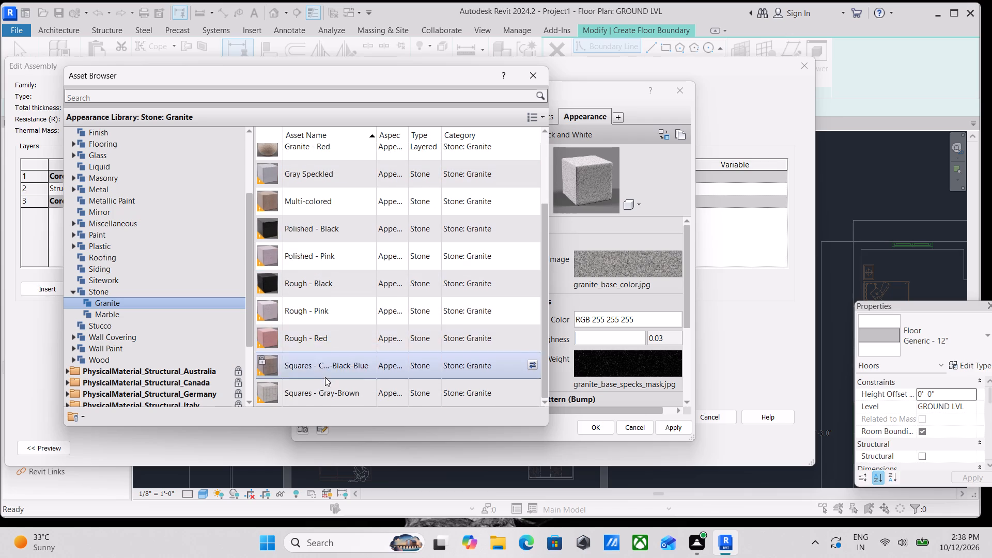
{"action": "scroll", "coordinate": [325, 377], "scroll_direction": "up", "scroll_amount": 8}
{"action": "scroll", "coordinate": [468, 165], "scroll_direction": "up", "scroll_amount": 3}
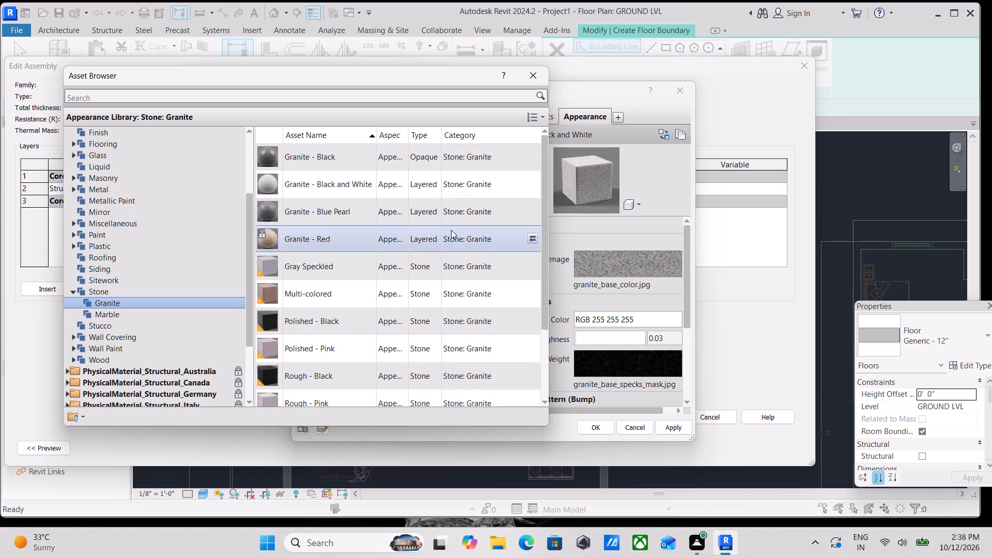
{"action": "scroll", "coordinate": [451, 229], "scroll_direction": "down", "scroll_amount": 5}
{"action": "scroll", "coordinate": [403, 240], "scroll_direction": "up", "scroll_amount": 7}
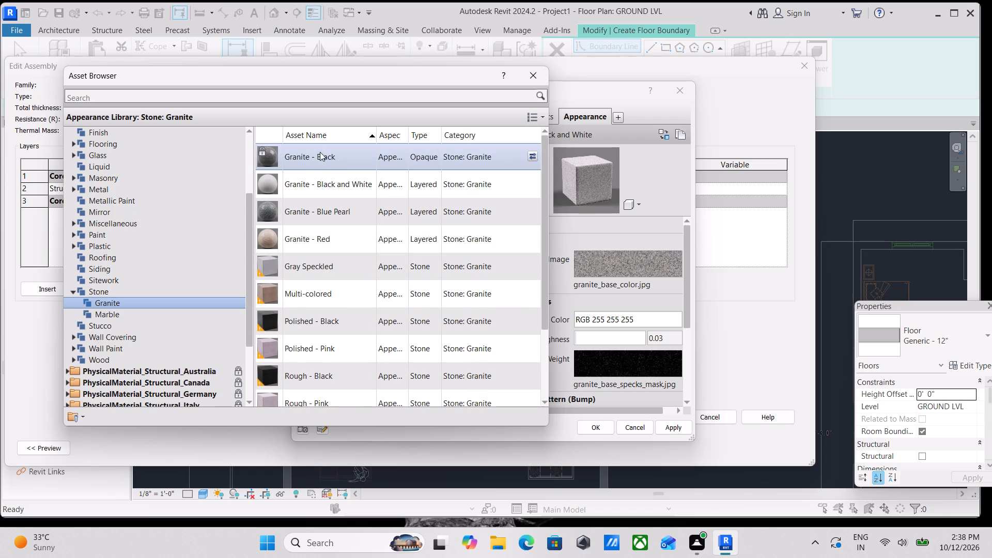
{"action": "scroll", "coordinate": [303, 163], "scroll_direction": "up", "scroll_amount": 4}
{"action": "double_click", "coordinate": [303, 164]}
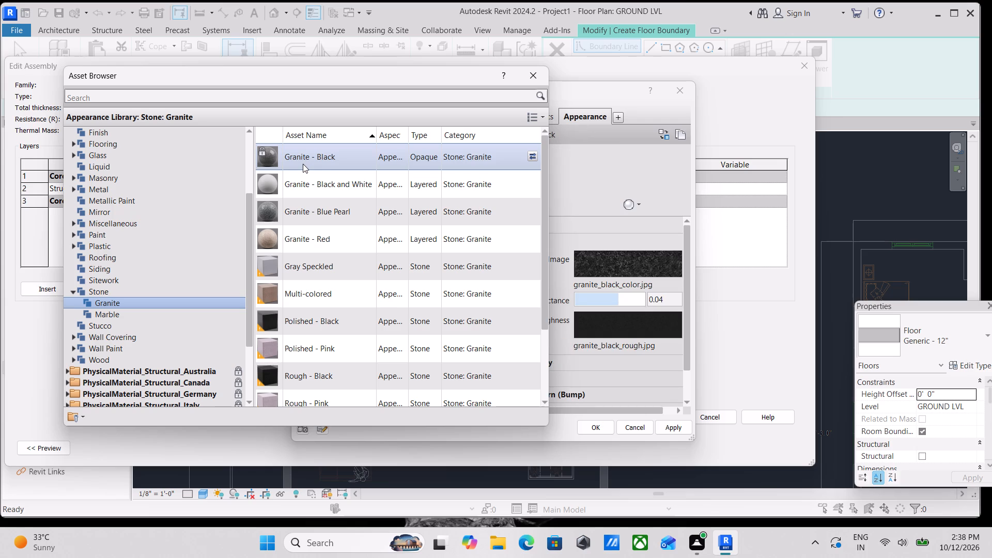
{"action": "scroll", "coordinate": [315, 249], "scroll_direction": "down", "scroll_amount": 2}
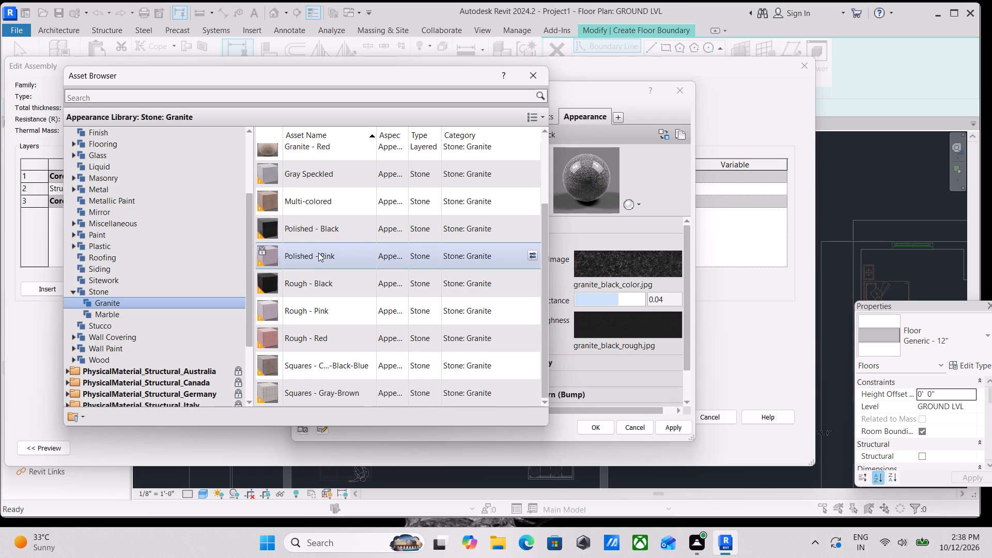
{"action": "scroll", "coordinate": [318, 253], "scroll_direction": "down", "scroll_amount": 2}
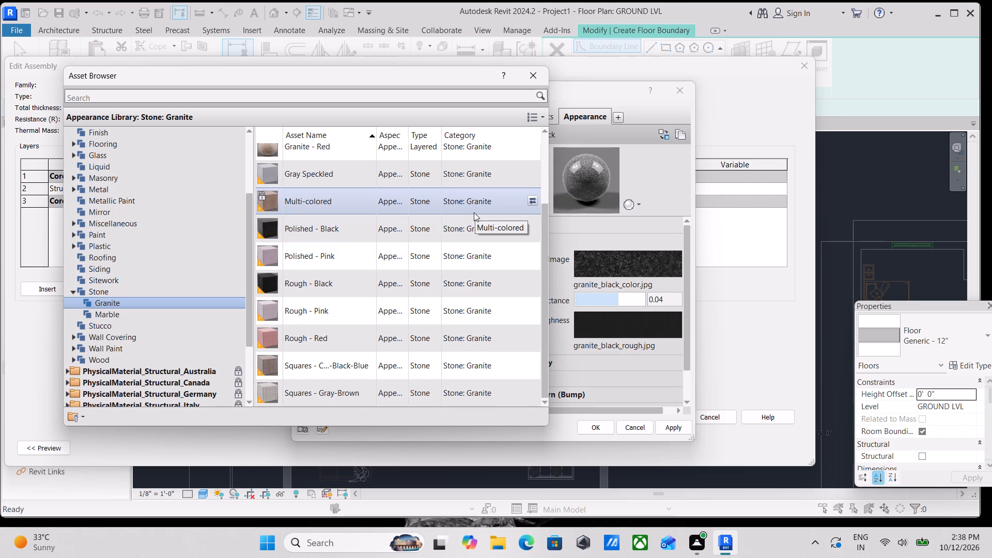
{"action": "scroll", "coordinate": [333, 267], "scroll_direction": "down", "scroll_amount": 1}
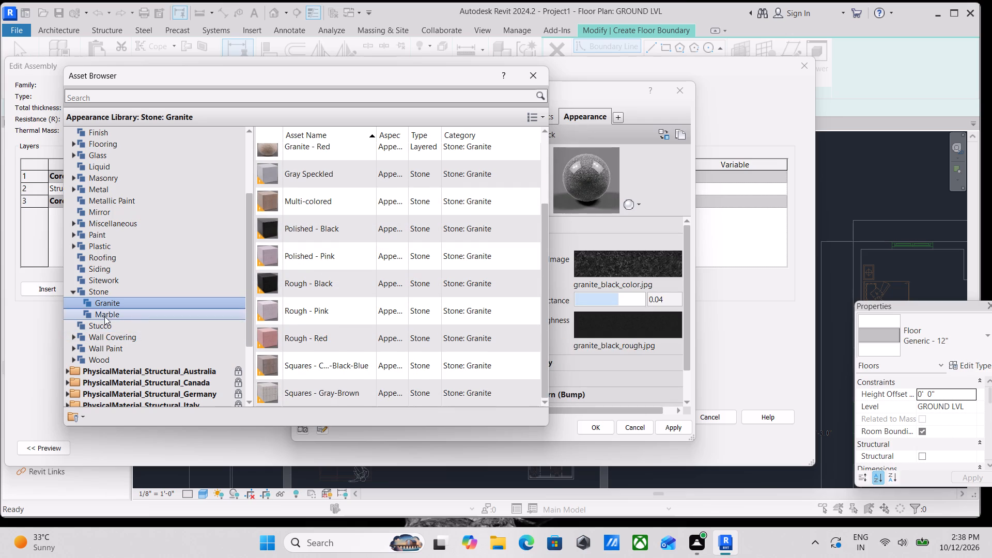
Give MARBLE FLOORING the Rose appearance from Stone: Marble, assign it to the structure layer, and apply the Generic - 12" floor type changes.
{"action": "left_click", "coordinate": [104, 316]}
{"action": "left_click", "coordinate": [303, 265]}
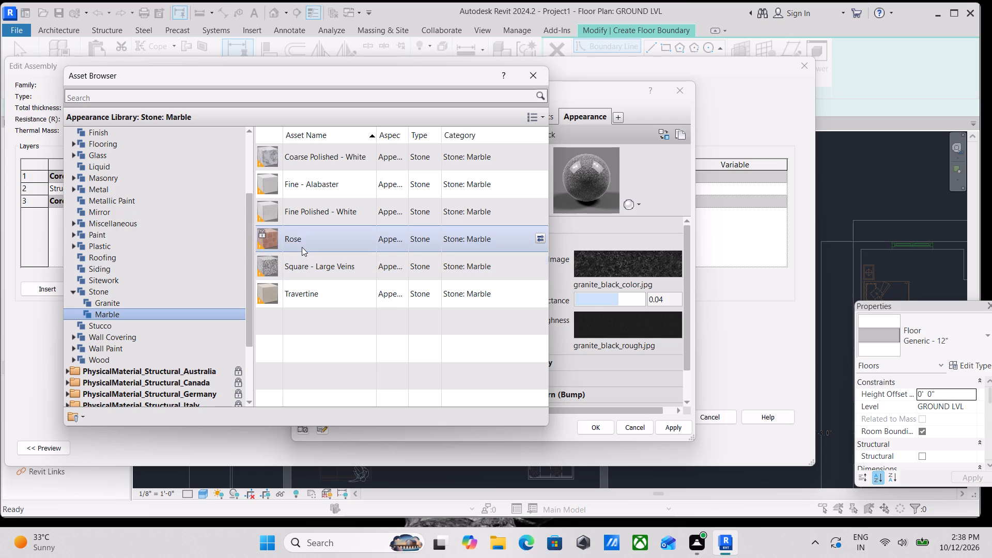
{"action": "left_click", "coordinate": [299, 243]}
{"action": "left_click", "coordinate": [299, 243]}
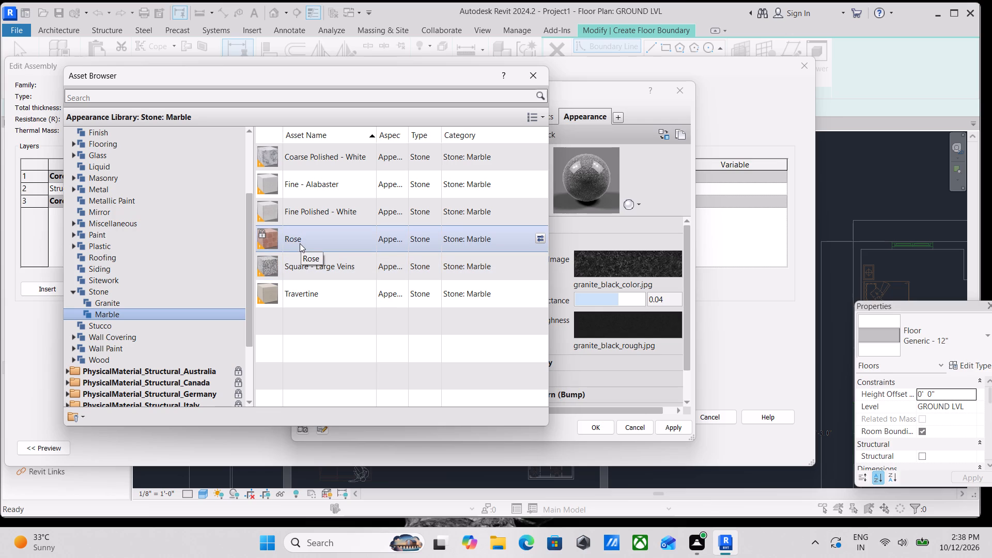
{"action": "double_click", "coordinate": [302, 242]}
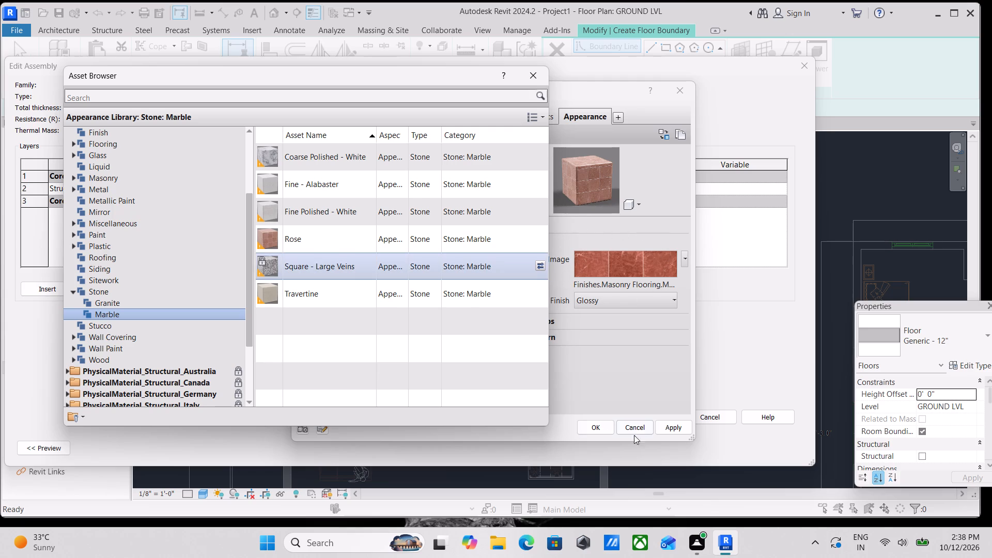
{"action": "left_click", "coordinate": [675, 429]}
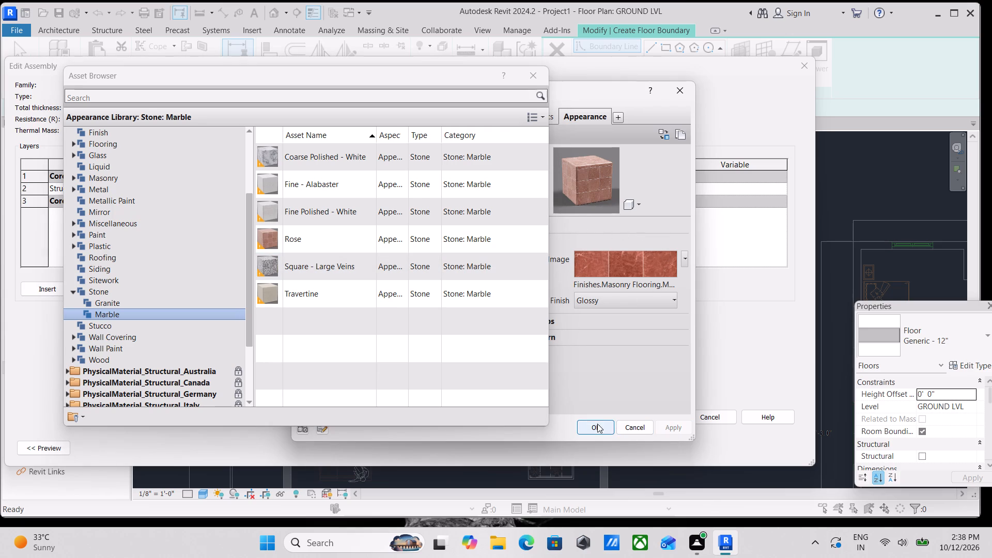
{"action": "left_click", "coordinate": [597, 424]}
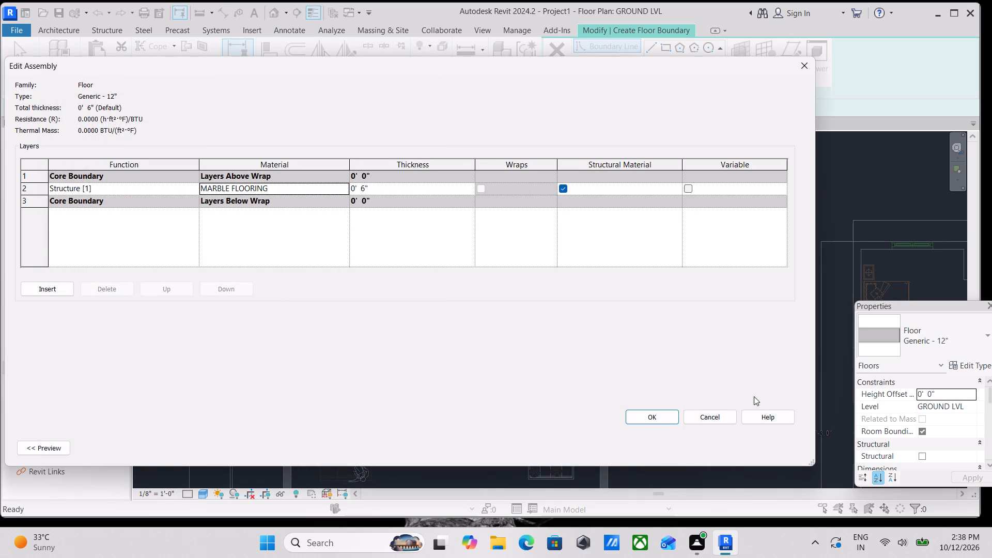
{"action": "left_click", "coordinate": [649, 421]}
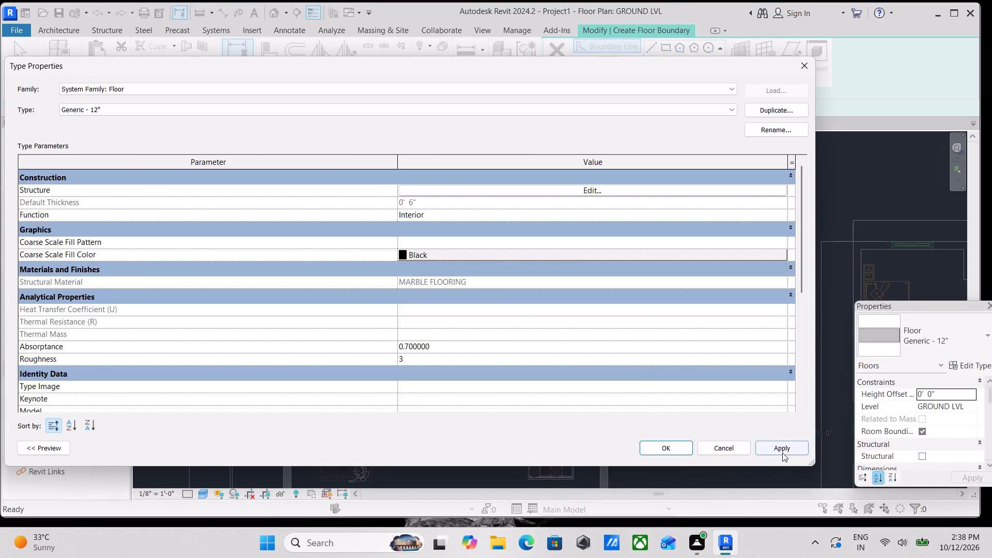
{"action": "left_click", "coordinate": [782, 453]}
{"action": "left_click", "coordinate": [654, 444]}
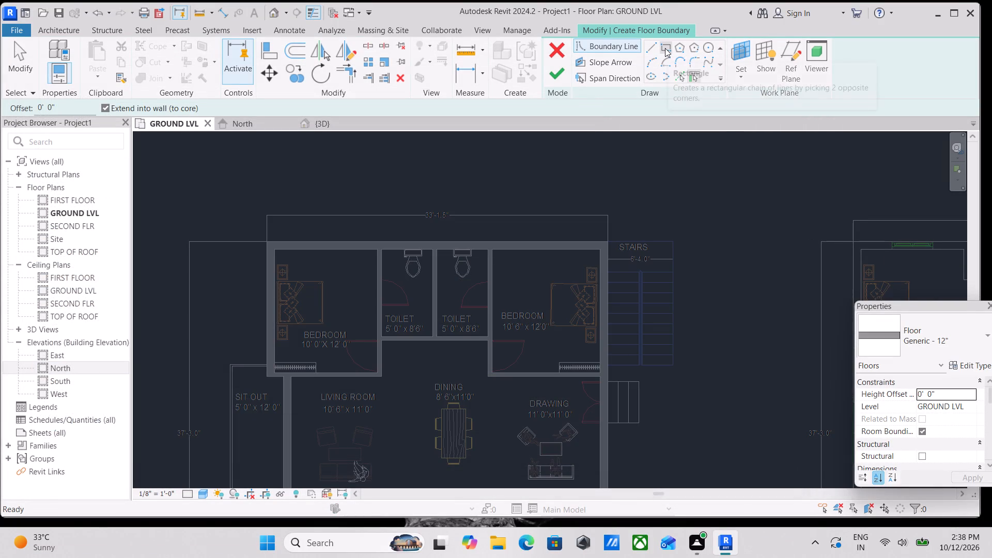
Sketch a rectangular floor boundary of 10'-0" by 12'-0" along the inner wall faces of the bedroom nearest the sit out.
{"action": "left_click", "coordinate": [665, 48]}
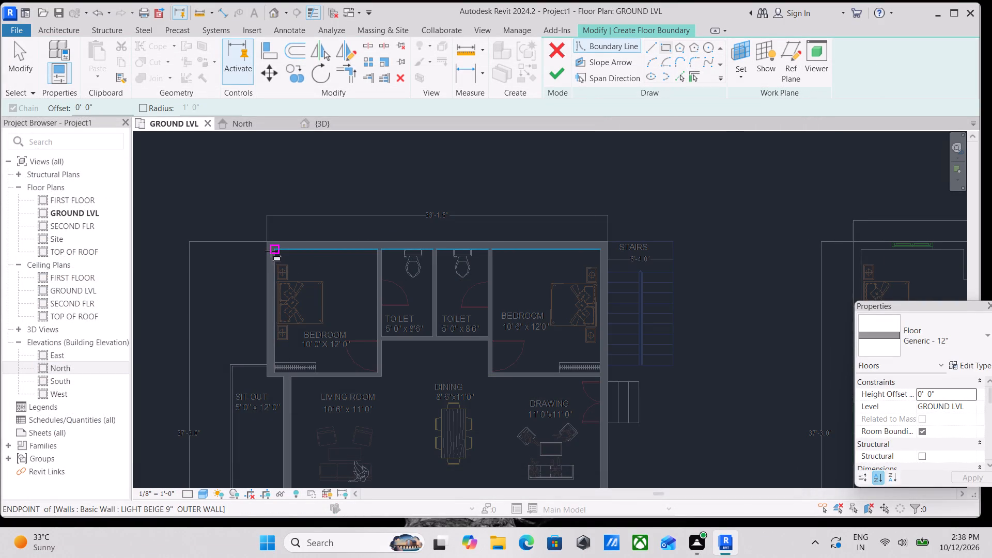
{"action": "left_click", "coordinate": [275, 249]}
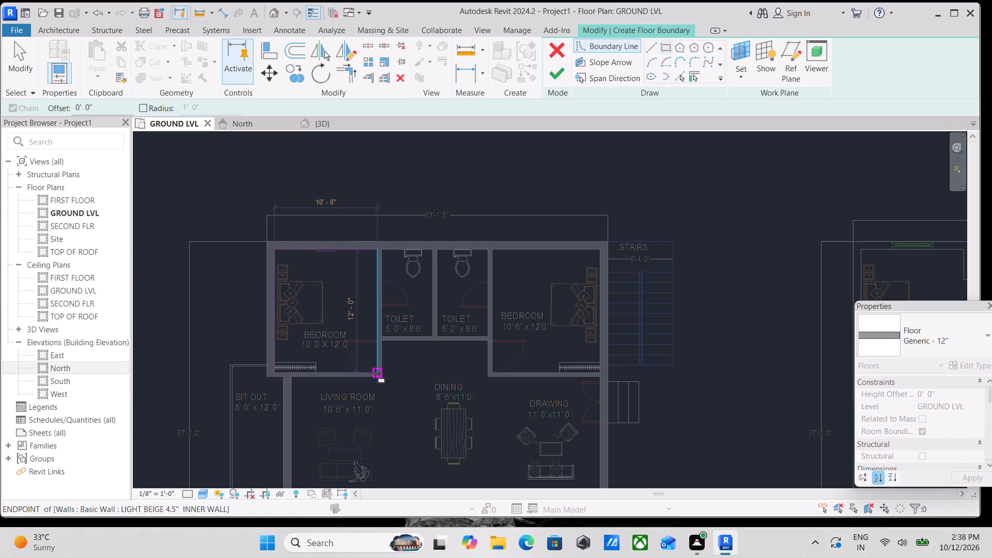
{"action": "left_click", "coordinate": [376, 373]}
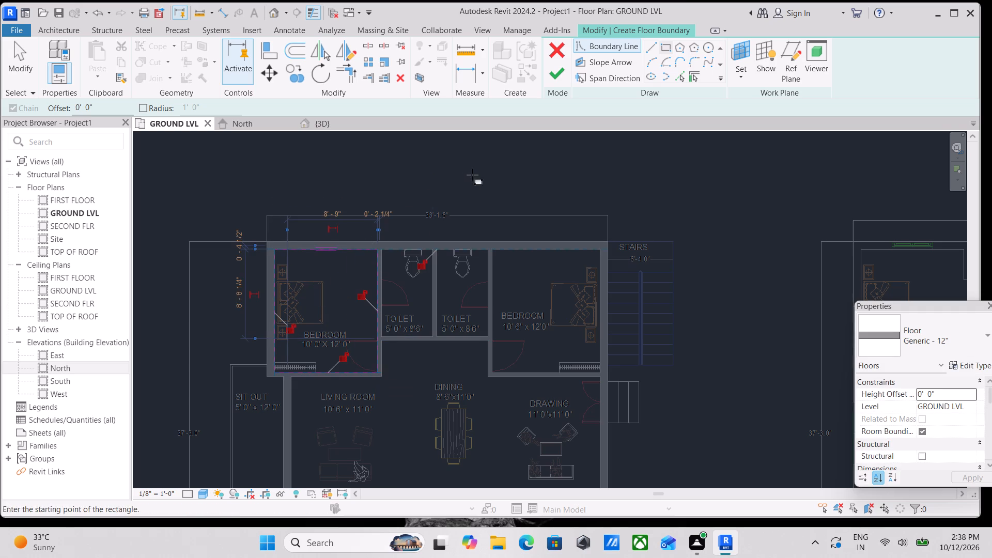
Sketch a rectangular floor boundary of 10'-6" by 12'-0" along the inner wall faces of the bedroom beside the stairs.
{"action": "scroll", "coordinate": [483, 191], "scroll_direction": "down", "scroll_amount": 1}
{"action": "middle_click_drag", "start_coordinate": [479, 189], "coordinate": [431, 135]}
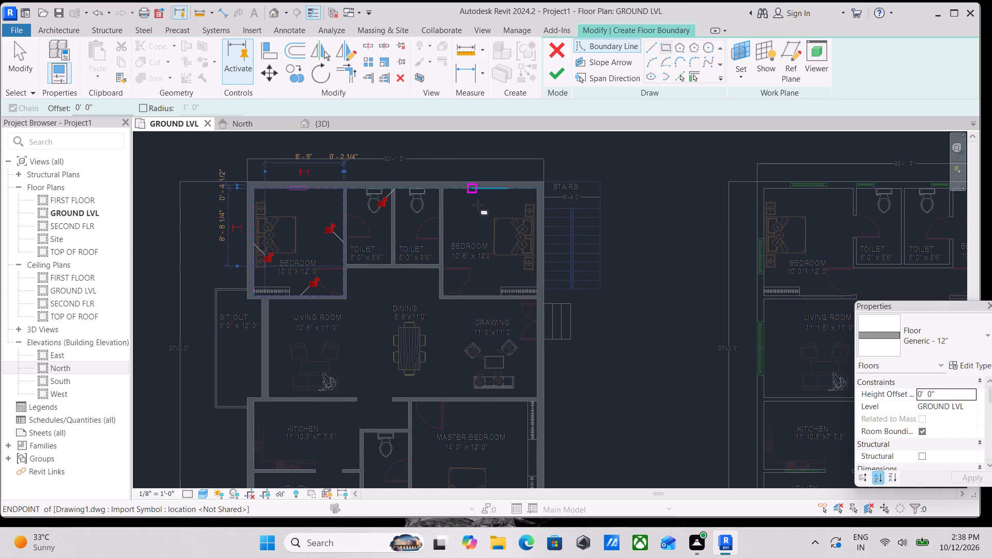
{"action": "middle_click_drag", "start_coordinate": [482, 221], "coordinate": [467, 166]}
{"action": "middle_click_drag", "start_coordinate": [459, 165], "coordinate": [467, 230]}
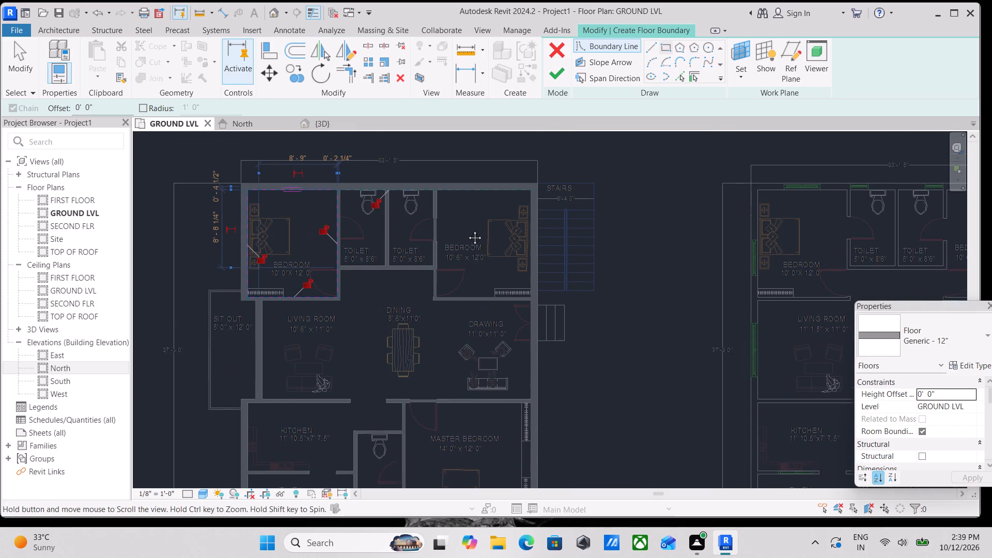
{"action": "middle_click_drag", "start_coordinate": [467, 230], "coordinate": [467, 230]}
{"action": "left_click", "coordinate": [435, 198]}
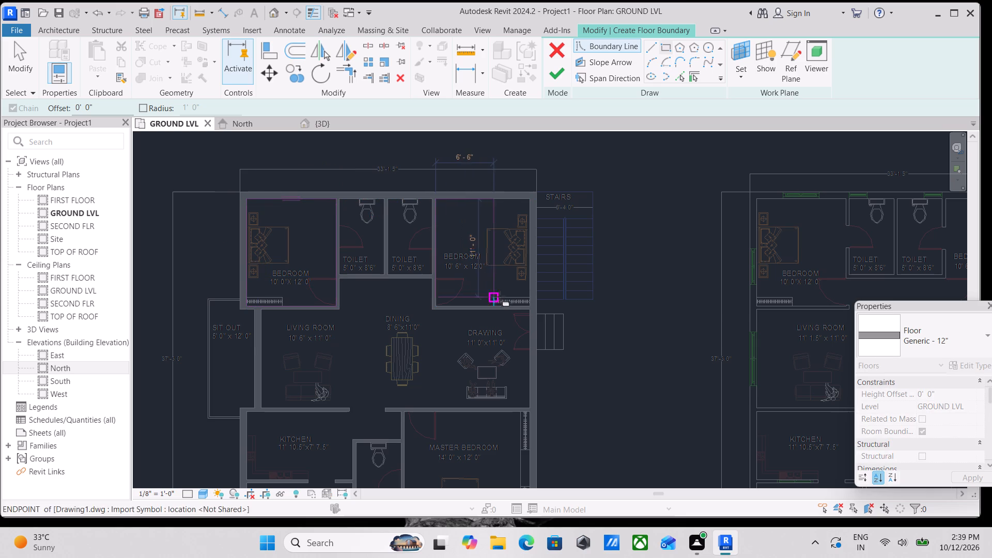
{"action": "left_click", "coordinate": [530, 307]}
Draw floor boundary lines along the living room's 11'-0" sit out wall and its kitchen partition, turning around the partition's 4 1/2" end at the opening.
{"action": "scroll", "coordinate": [497, 242], "scroll_direction": "up", "scroll_amount": 3}
{"action": "scroll", "coordinate": [447, 262], "scroll_direction": "up", "scroll_amount": 3}
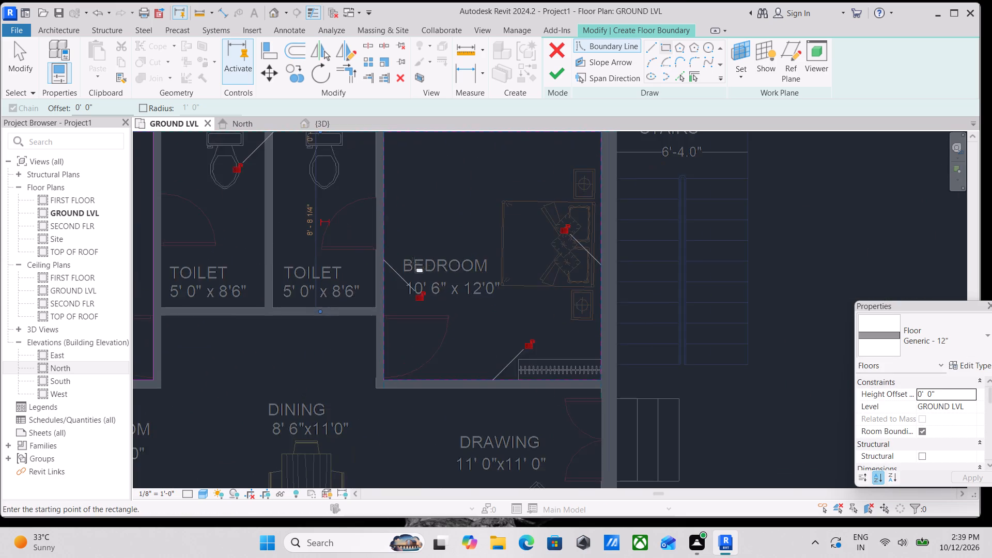
{"action": "scroll", "coordinate": [413, 262], "scroll_direction": "down", "scroll_amount": 3}
{"action": "middle_click_drag", "start_coordinate": [419, 259], "coordinate": [381, 190]}
{"action": "middle_click_drag", "start_coordinate": [352, 295], "coordinate": [469, 228]}
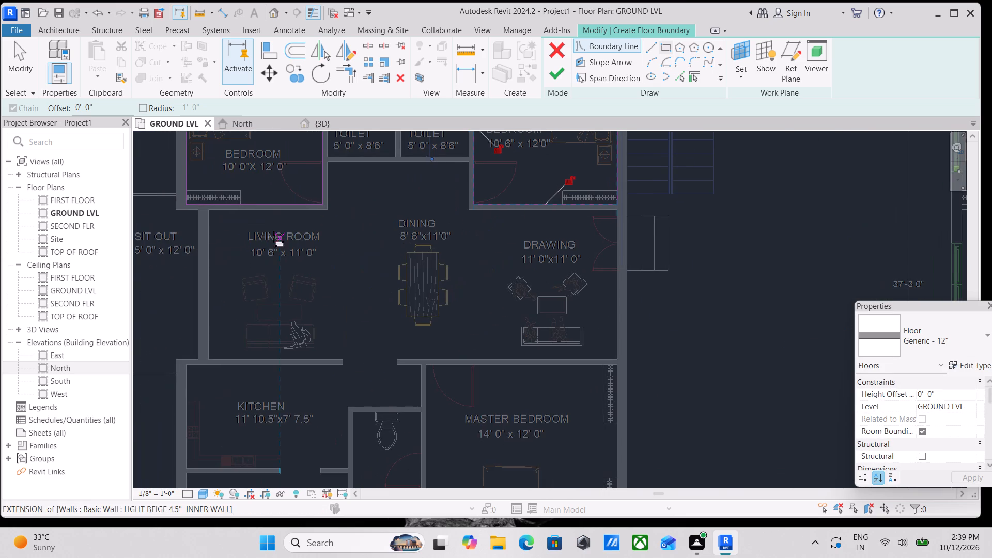
{"action": "middle_click_drag", "start_coordinate": [299, 242], "coordinate": [360, 245]}
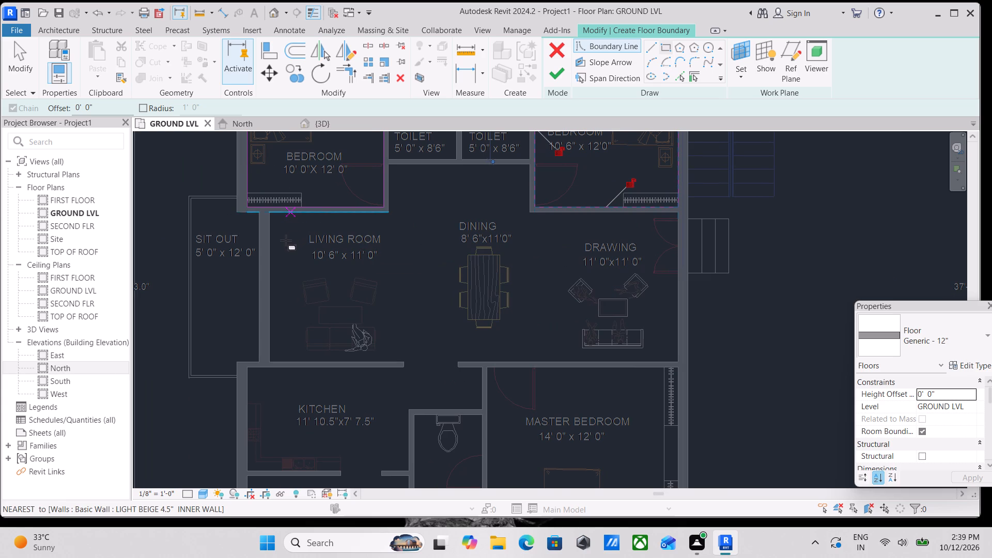
{"action": "left_click", "coordinate": [652, 46]}
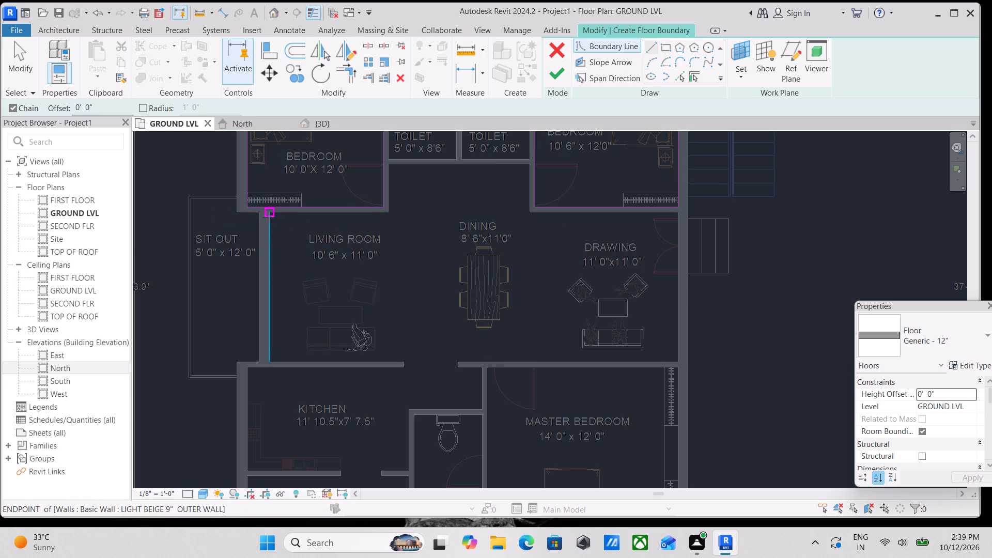
{"action": "left_click", "coordinate": [269, 217]}
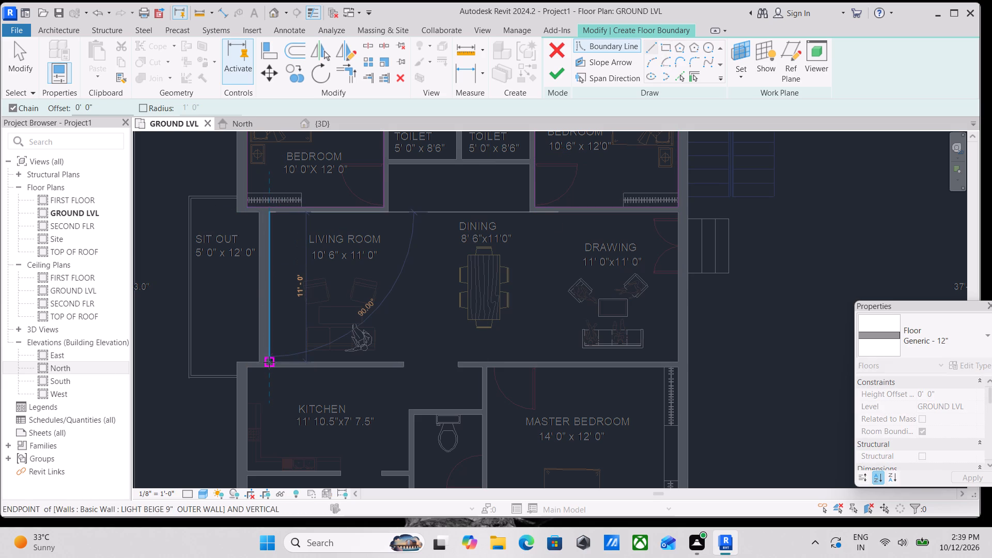
{"action": "left_click", "coordinate": [269, 362]}
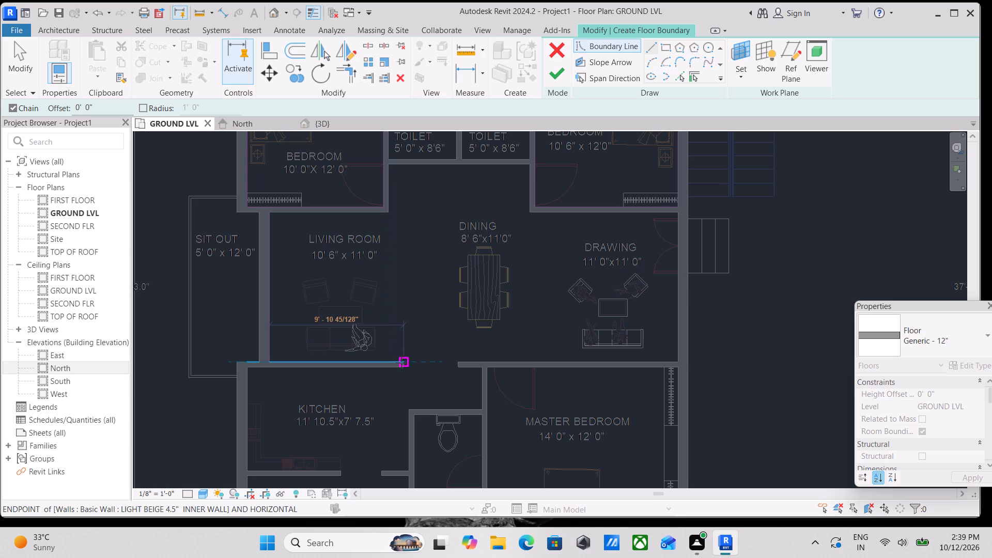
{"action": "left_click", "coordinate": [401, 363]}
{"action": "scroll", "coordinate": [401, 363], "scroll_direction": "up", "scroll_amount": 3}
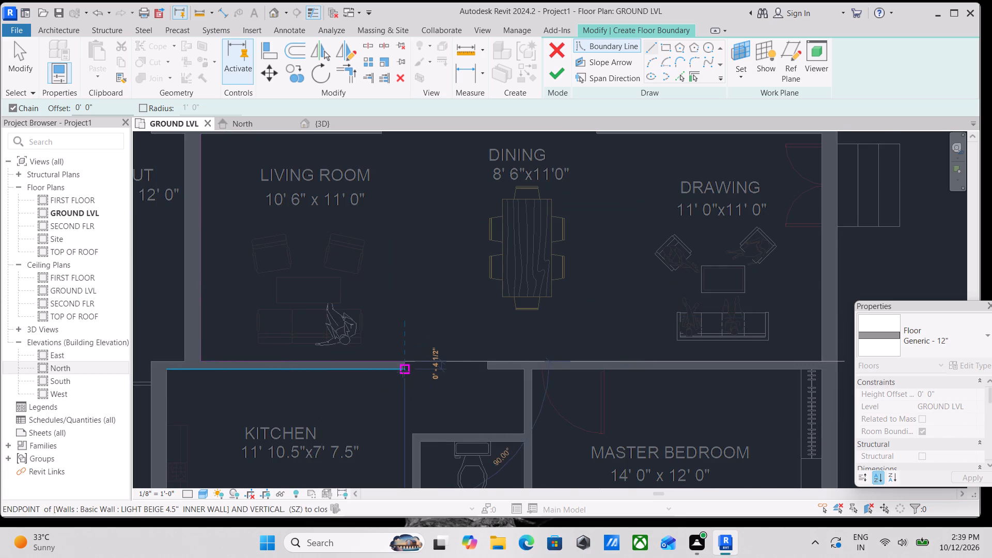
{"action": "scroll", "coordinate": [404, 372], "scroll_direction": "up", "scroll_amount": 4}
{"action": "left_click", "coordinate": [403, 369]}
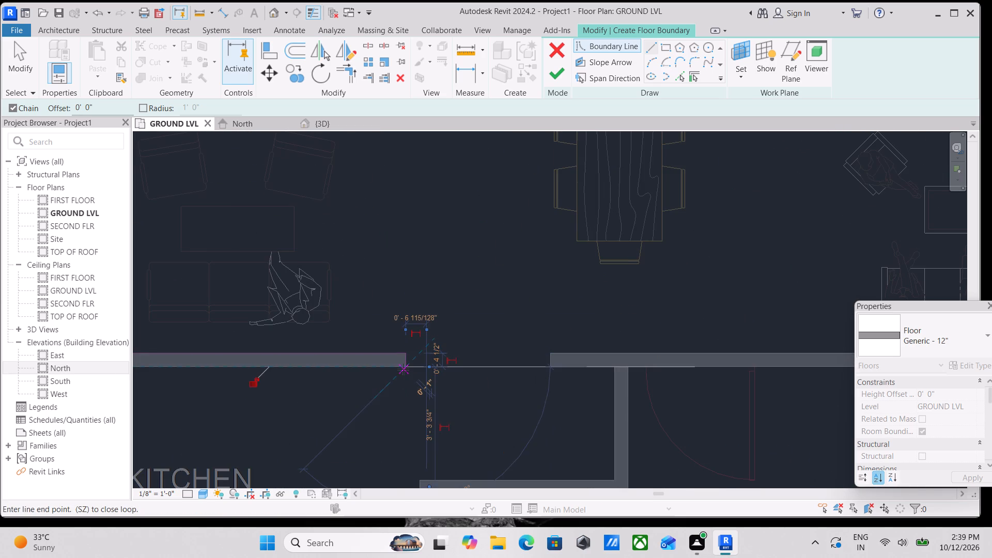
Continue the boundary around the kitchen: back along the partition, 7'-7 1/2" down the outer wall, and around both faces of the 6'-10 1/2" utility partition.
{"action": "scroll", "coordinate": [346, 367], "scroll_direction": "down", "scroll_amount": 2}
{"action": "middle_click_drag", "start_coordinate": [349, 365], "coordinate": [592, 317]}
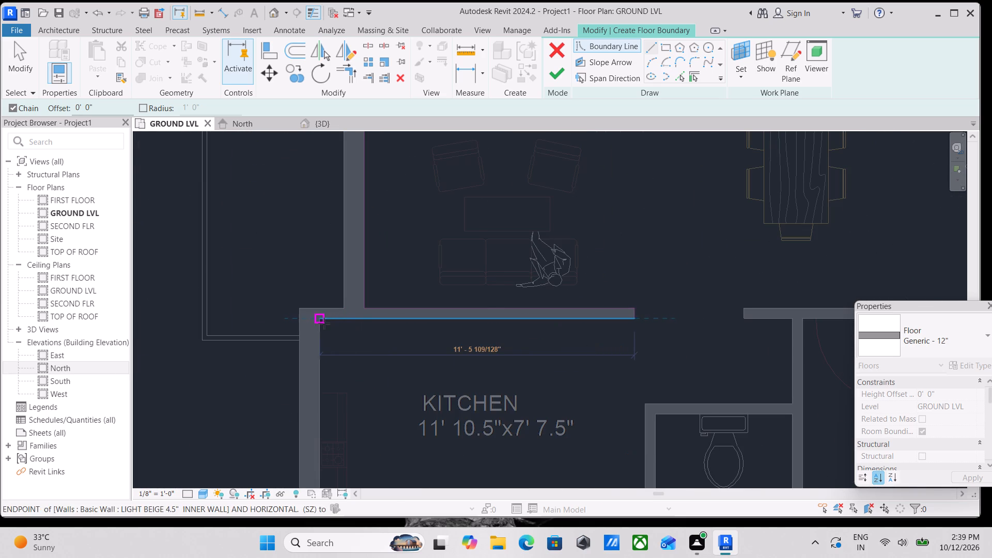
{"action": "left_click", "coordinate": [324, 323]}
{"action": "scroll", "coordinate": [326, 366], "scroll_direction": "down", "scroll_amount": 1}
{"action": "middle_click_drag", "start_coordinate": [326, 366], "coordinate": [318, 148]}
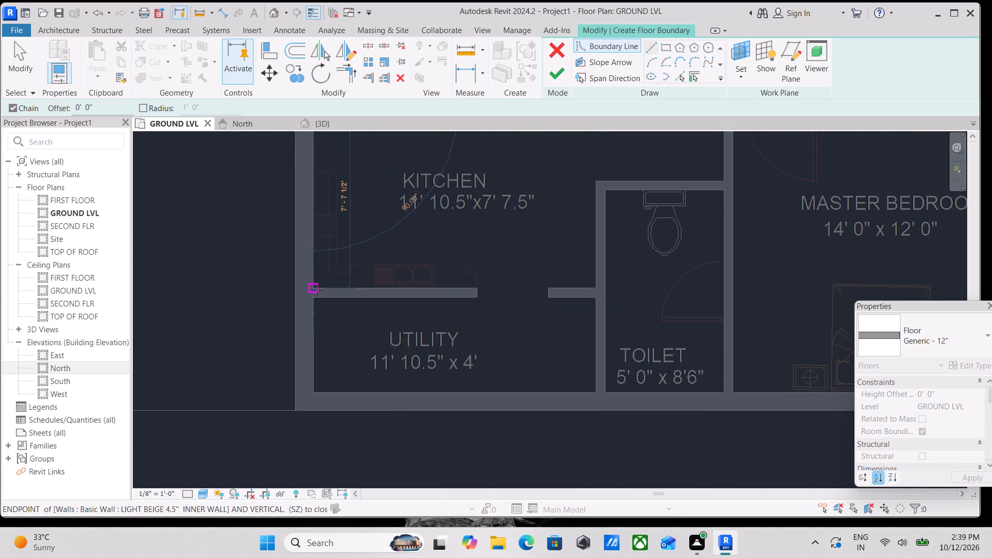
{"action": "left_click", "coordinate": [317, 290]}
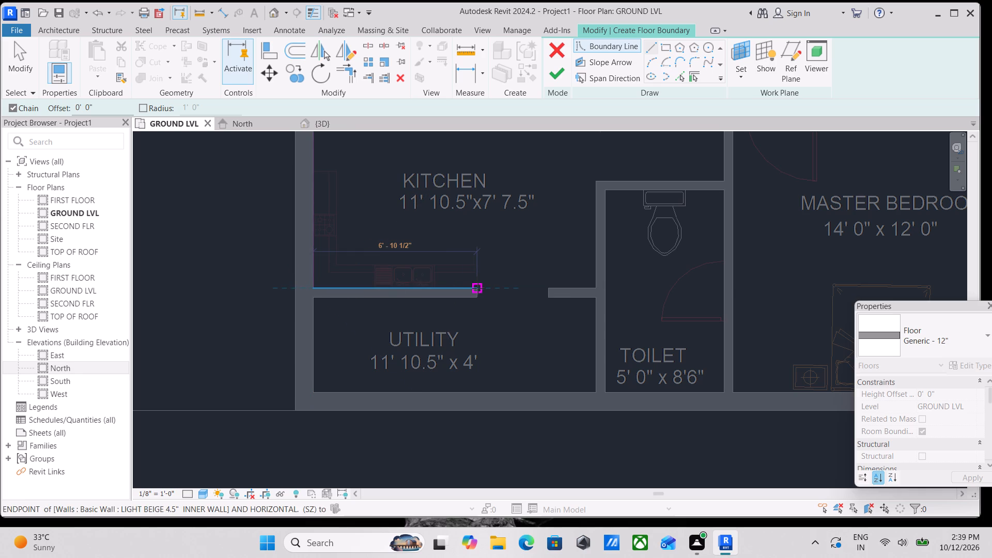
{"action": "left_click", "coordinate": [478, 288]}
{"action": "left_click", "coordinate": [477, 296]}
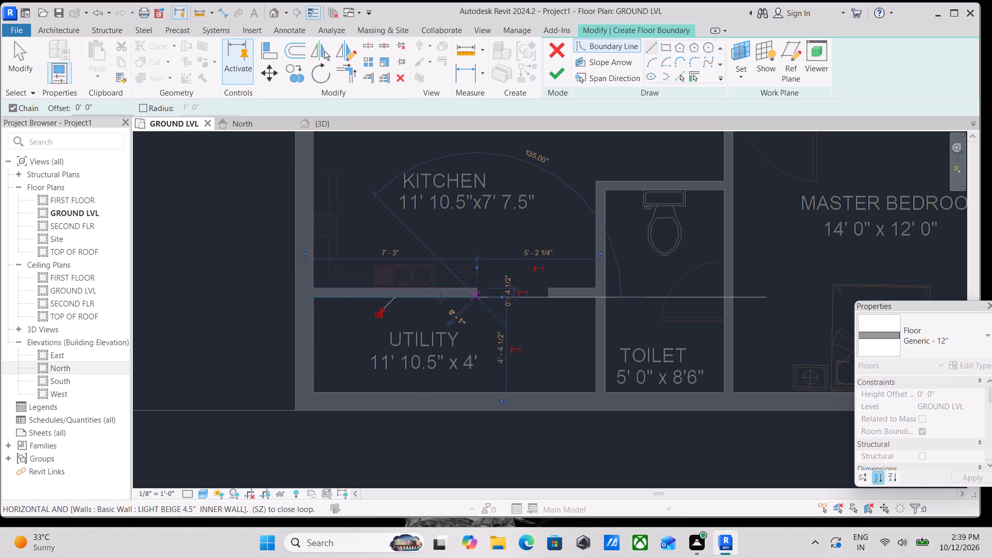
{"action": "left_click", "coordinate": [314, 298]}
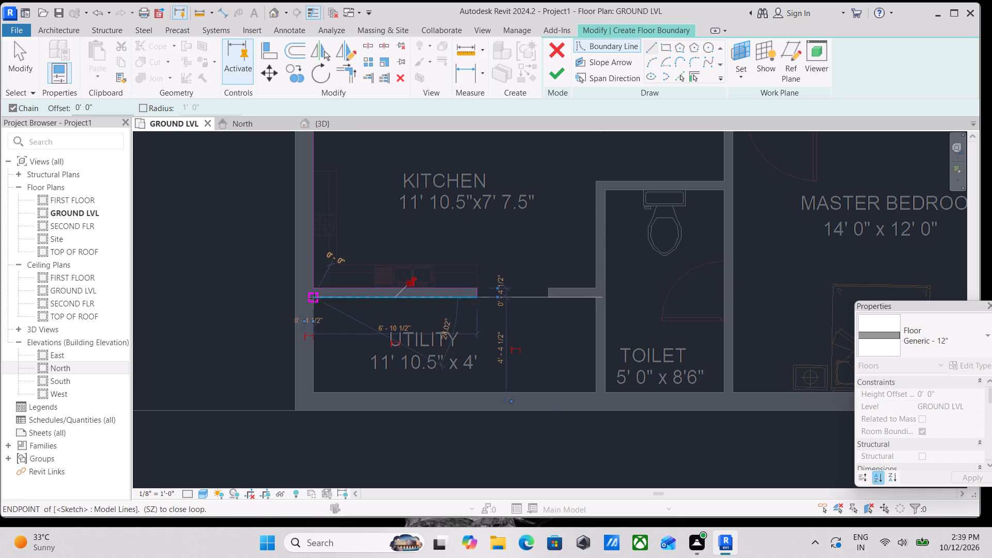
Continue the boundary around the utility with 4'-0" sides and an 11'-10 1/2" outer wall, wrapping the 2'-0" partition stub beside the toilet.
{"action": "left_click", "coordinate": [312, 394]}
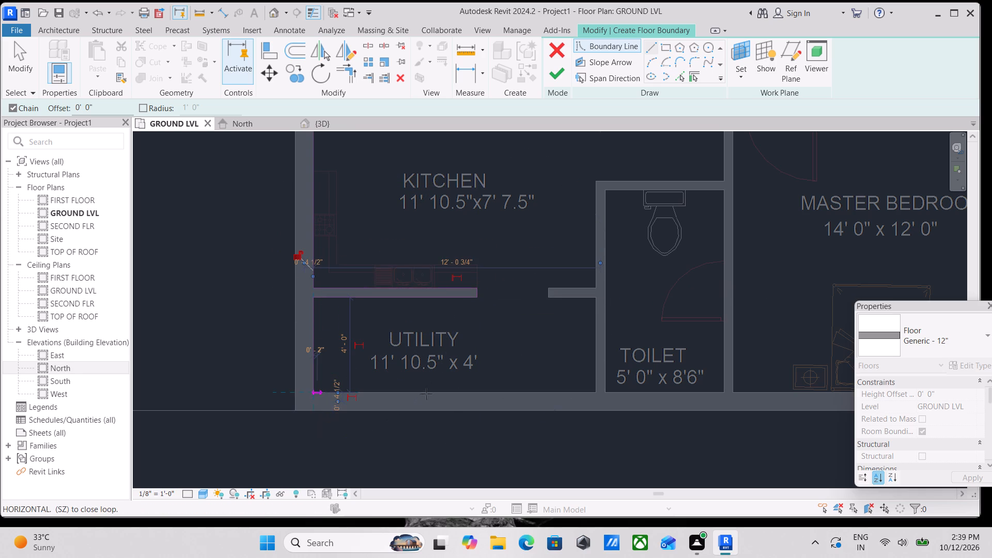
{"action": "left_click", "coordinate": [596, 394]}
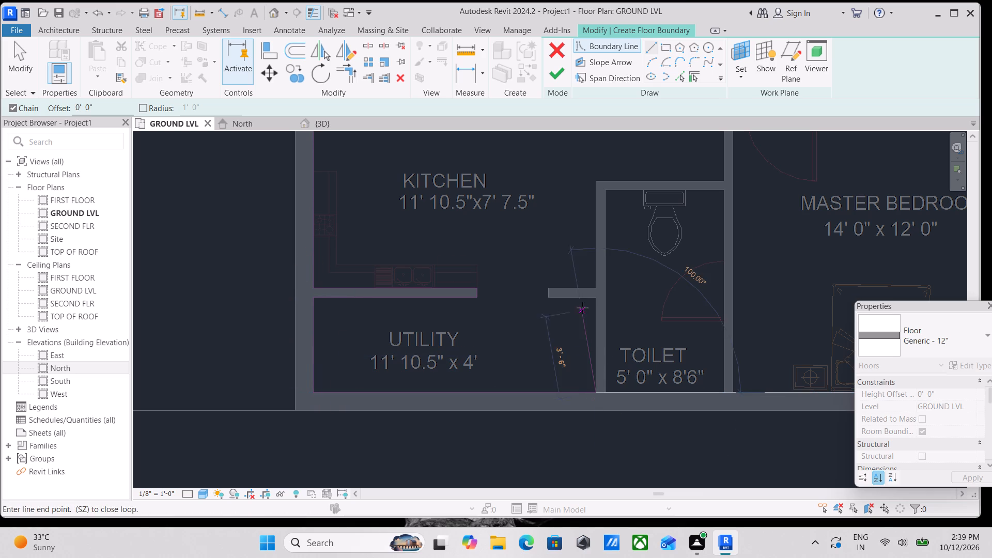
{"action": "left_click", "coordinate": [597, 301]}
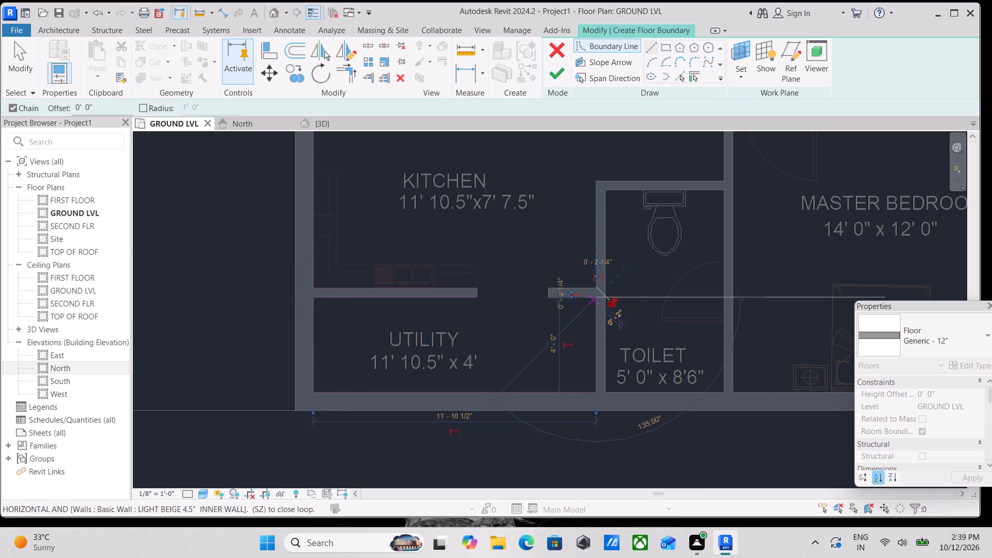
{"action": "left_click", "coordinate": [551, 298]}
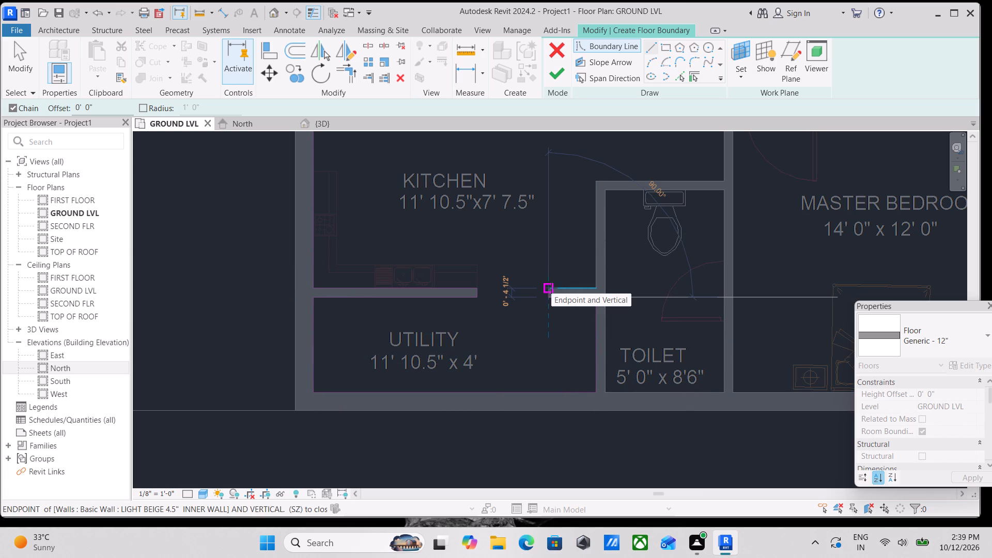
{"action": "left_click", "coordinate": [551, 288]}
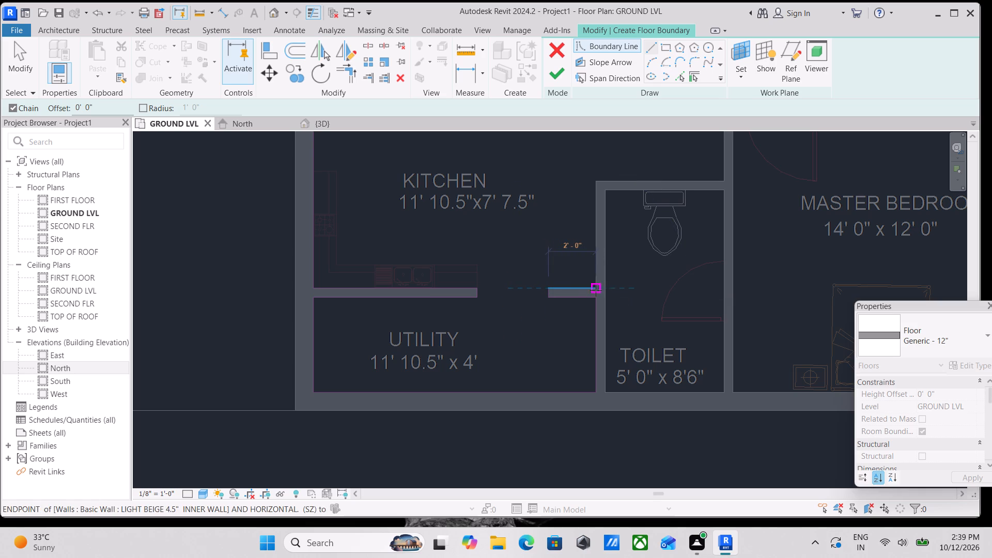
{"action": "left_click", "coordinate": [597, 290]}
Continue the boundary 4'-6" up the toilet wall, across its top, 3'-1 1/2" to the master bedroom partition, and around that partition's end at the opening.
{"action": "middle_click_drag", "start_coordinate": [593, 200], "coordinate": [584, 282]}
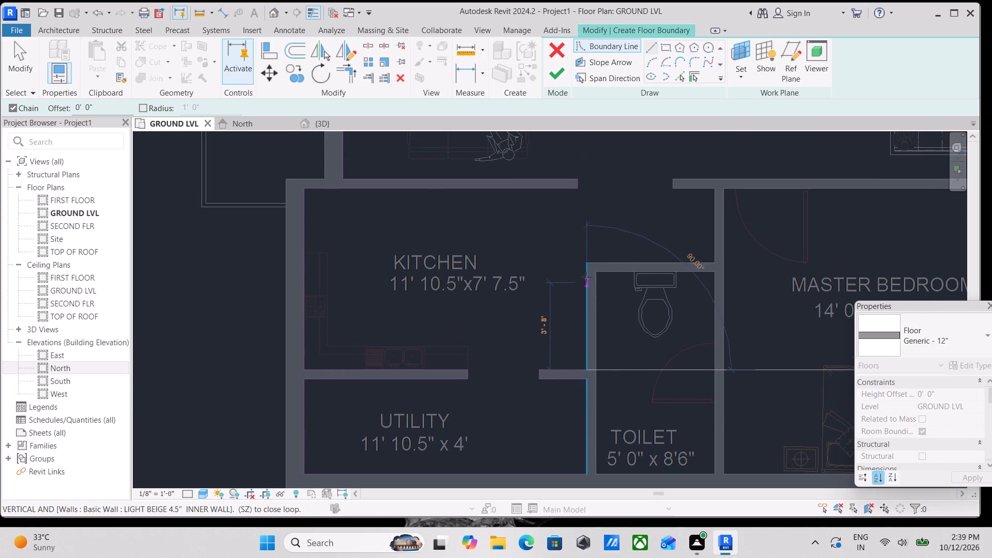
{"action": "left_click", "coordinate": [588, 266]}
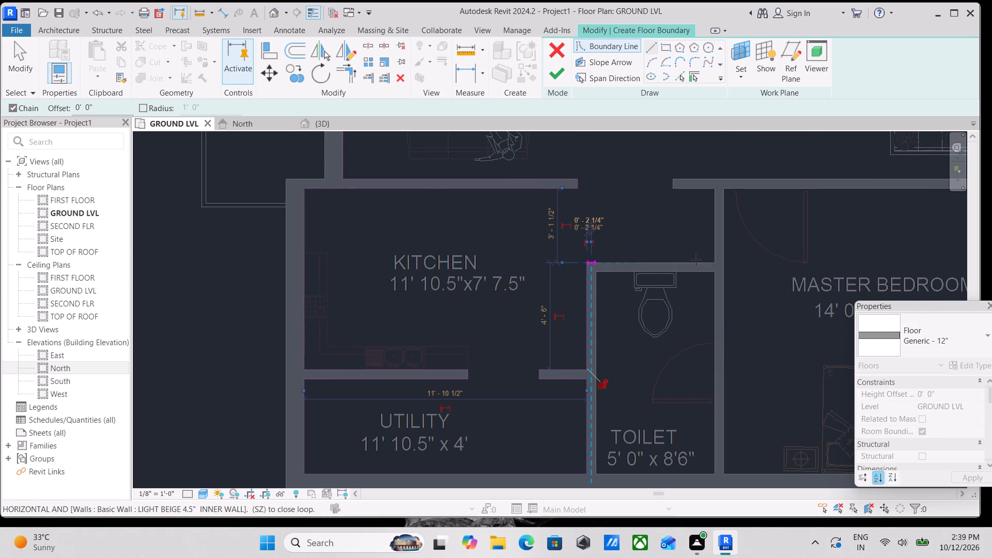
{"action": "left_click", "coordinate": [715, 262]}
{"action": "middle_click_drag", "start_coordinate": [709, 200], "coordinate": [703, 273]}
{"action": "scroll", "coordinate": [703, 273], "scroll_direction": "down", "scroll_amount": 6}
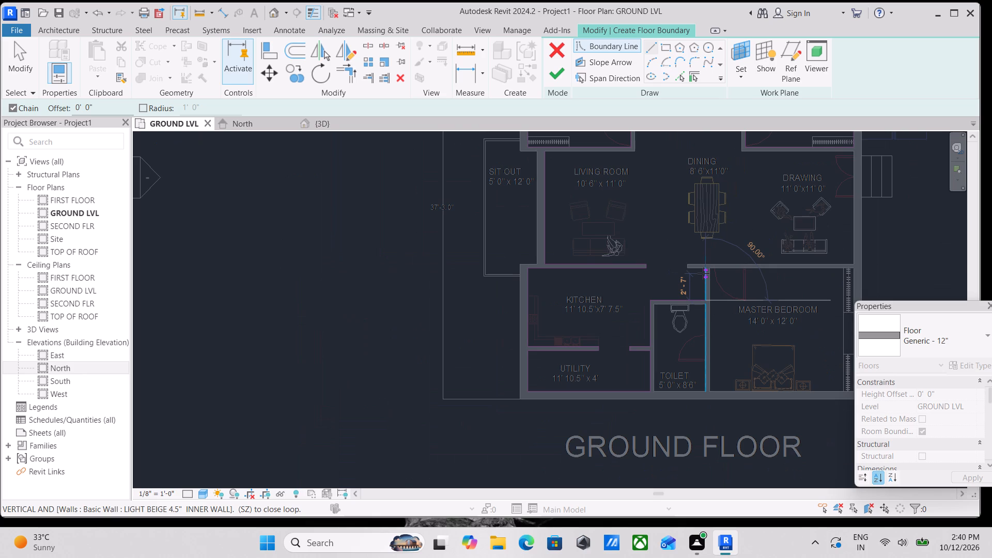
{"action": "scroll", "coordinate": [703, 273], "scroll_direction": "up", "scroll_amount": 1}
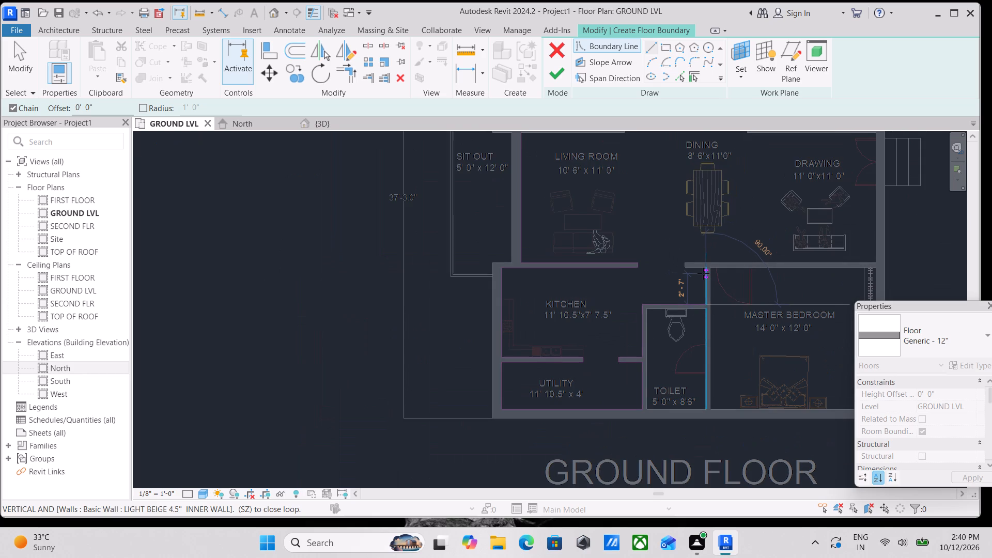
{"action": "scroll", "coordinate": [703, 273], "scroll_direction": "up", "scroll_amount": 7}
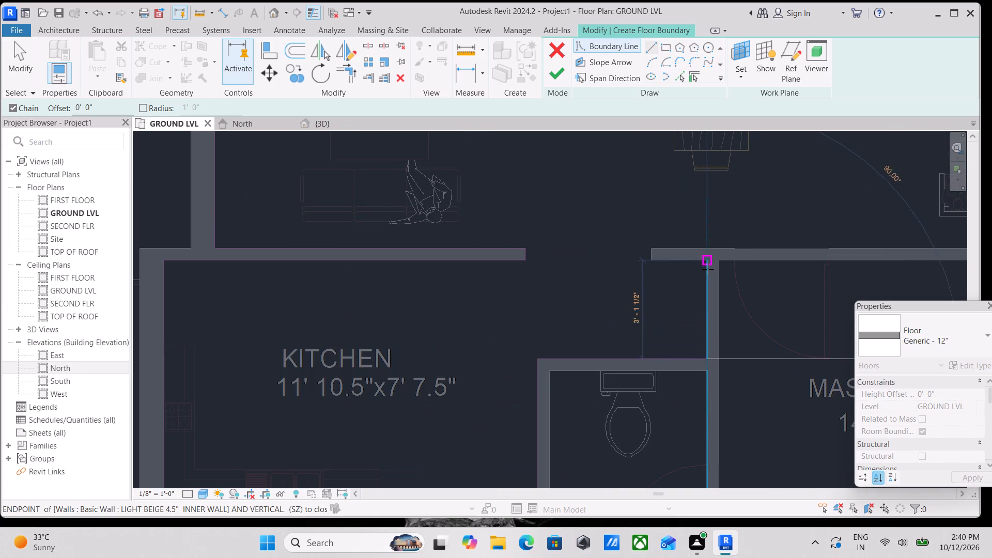
{"action": "left_click", "coordinate": [706, 261]}
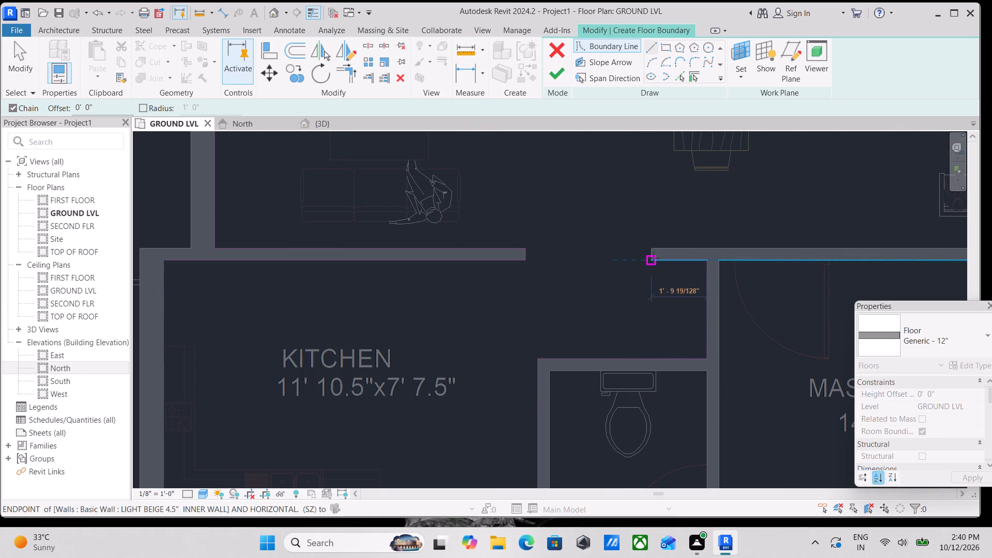
{"action": "left_click", "coordinate": [654, 258]}
{"action": "left_click", "coordinate": [652, 247]}
Continue the boundary around the drawing room along the master bedroom partition, the 11'-0" entrance wall, and the bedroom wall to its dining-side corner.
{"action": "middle_click_drag", "start_coordinate": [694, 243], "coordinate": [344, 249]}
{"action": "scroll", "coordinate": [584, 242], "scroll_direction": "down", "scroll_amount": 3}
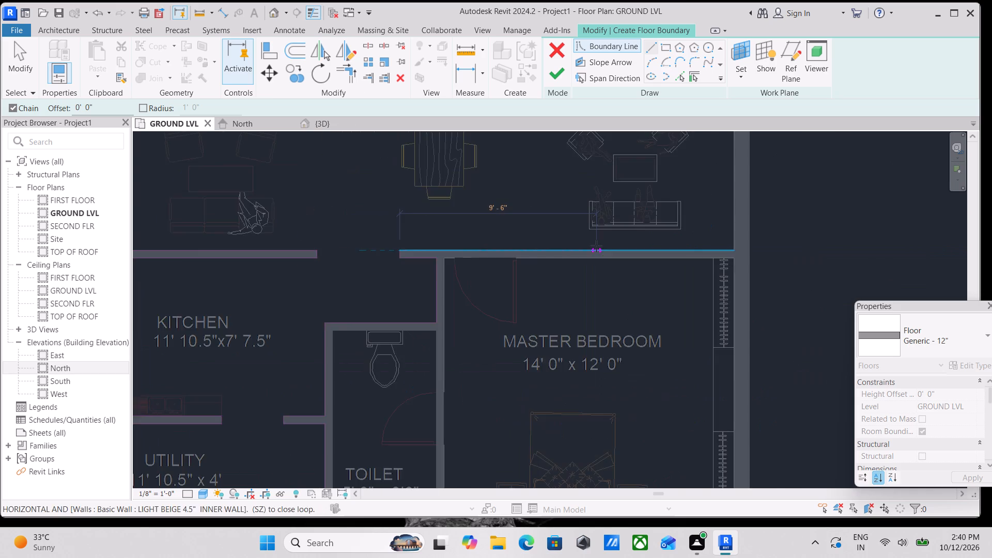
{"action": "middle_click_drag", "start_coordinate": [594, 246], "coordinate": [425, 273]}
{"action": "left_click", "coordinate": [565, 274]}
{"action": "scroll", "coordinate": [559, 223], "scroll_direction": "down", "scroll_amount": 3}
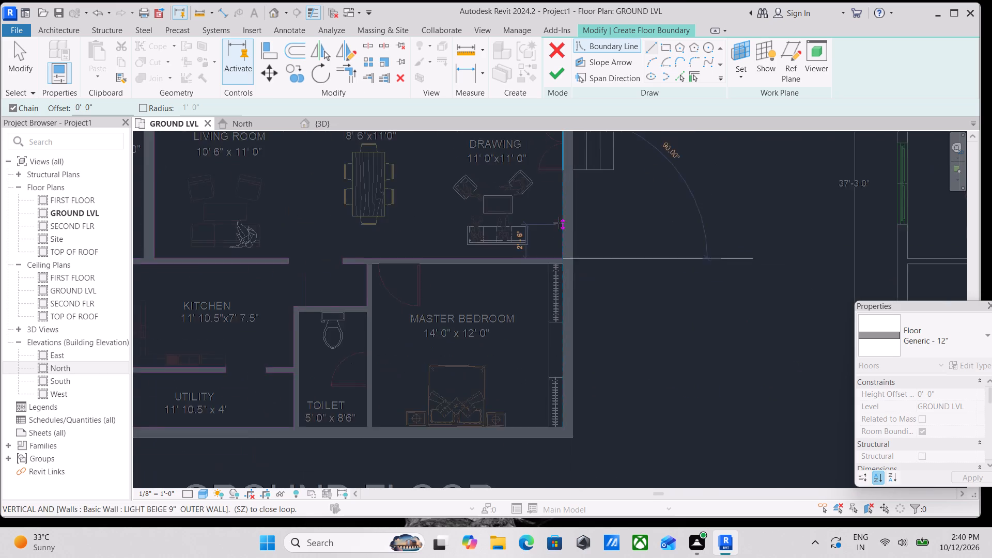
{"action": "middle_click_drag", "start_coordinate": [559, 223], "coordinate": [565, 374]}
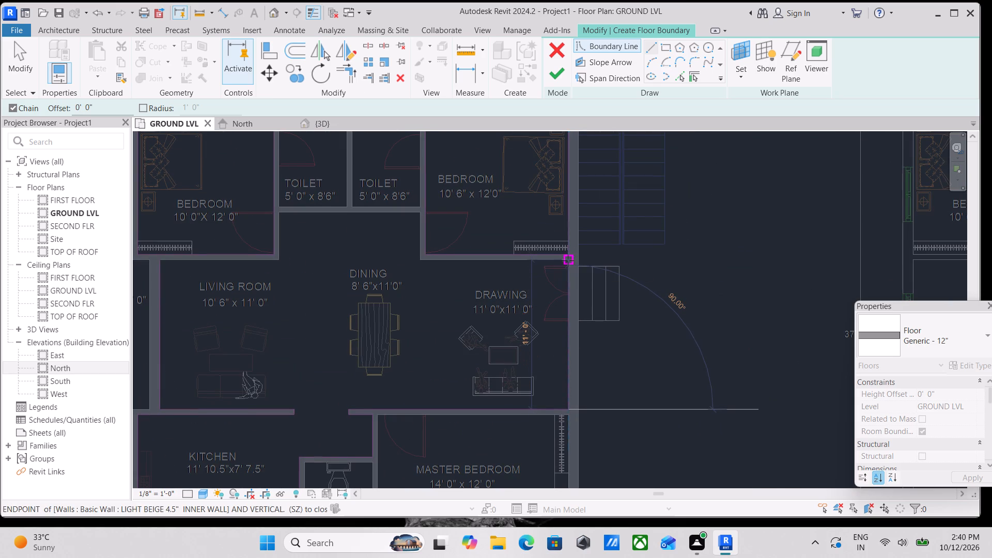
{"action": "left_click", "coordinate": [569, 260]}
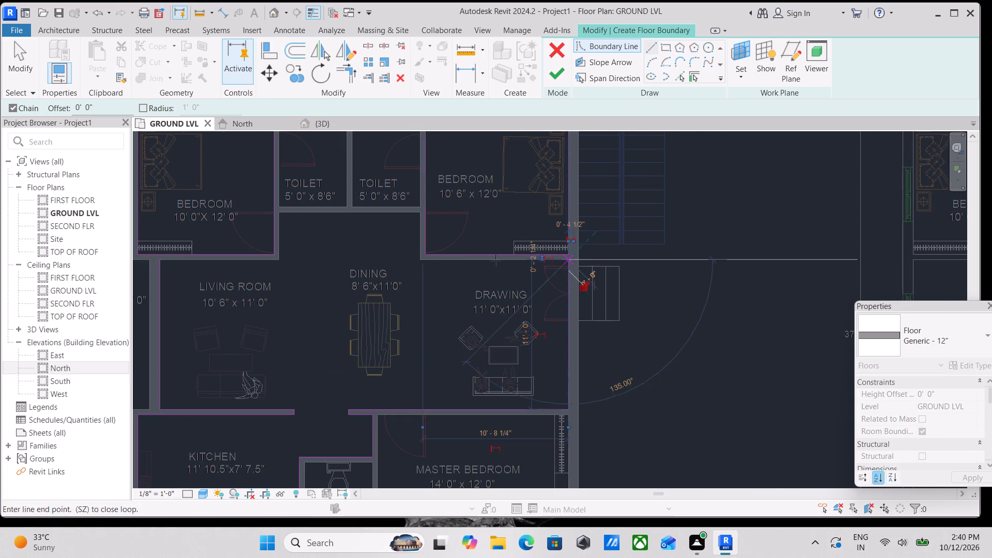
{"action": "middle_click_drag", "start_coordinate": [456, 260], "coordinate": [495, 280]}
{"action": "scroll", "coordinate": [456, 277], "scroll_direction": "up", "scroll_amount": 13}
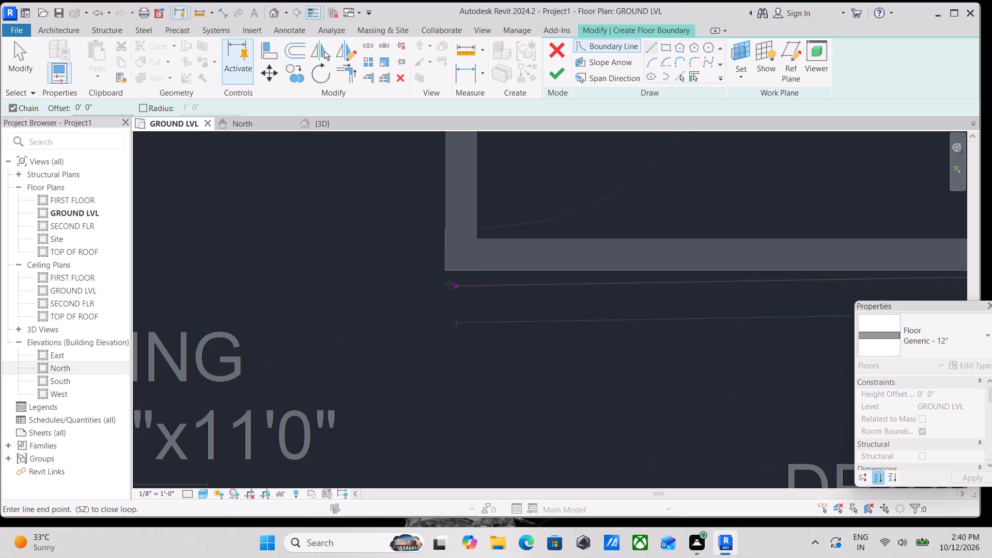
{"action": "left_click", "coordinate": [446, 270]}
Trace the boundary around the dining recess below the toilets: 3'-6" up, 10'-4 1/2" across the toilet walls, and 3'-6" down to the bedroom corner.
{"action": "scroll", "coordinate": [444, 210], "scroll_direction": "down", "scroll_amount": 3}
{"action": "middle_click_drag", "start_coordinate": [444, 210], "coordinate": [447, 366]}
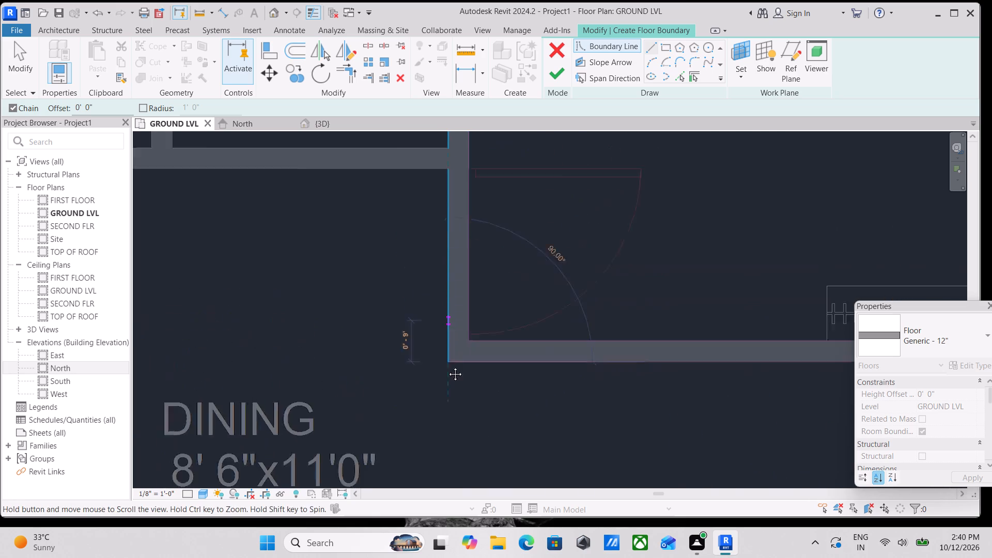
{"action": "middle_click_drag", "start_coordinate": [447, 366], "coordinate": [447, 367]}
{"action": "scroll", "coordinate": [448, 309], "scroll_direction": "down", "scroll_amount": 4}
{"action": "middle_click_drag", "start_coordinate": [448, 309], "coordinate": [449, 342]}
{"action": "scroll", "coordinate": [449, 342], "scroll_direction": "up", "scroll_amount": 1}
{"action": "left_click", "coordinate": [449, 282]}
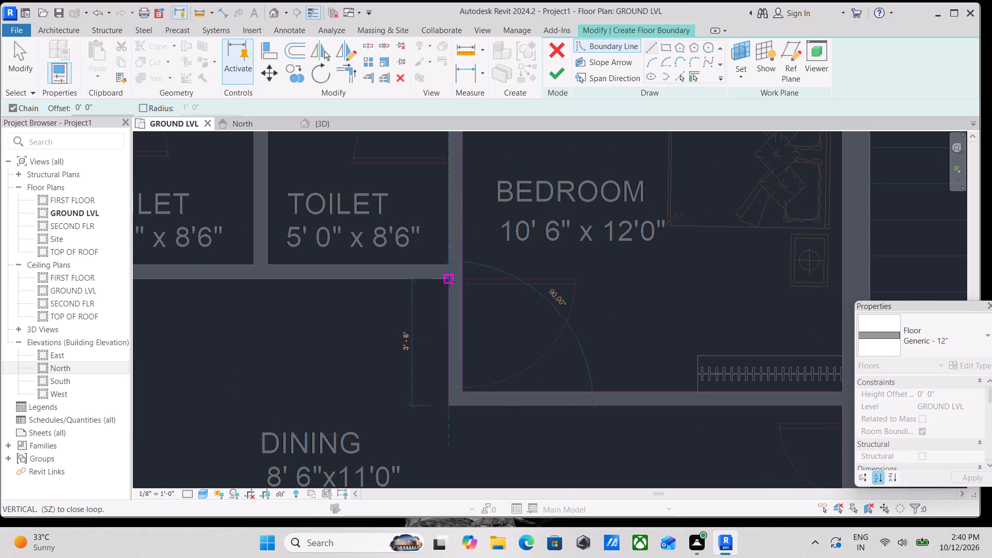
{"action": "scroll", "coordinate": [317, 282], "scroll_direction": "down", "scroll_amount": 3}
{"action": "middle_click_drag", "start_coordinate": [317, 282], "coordinate": [537, 272]}
{"action": "left_click", "coordinate": [381, 274]}
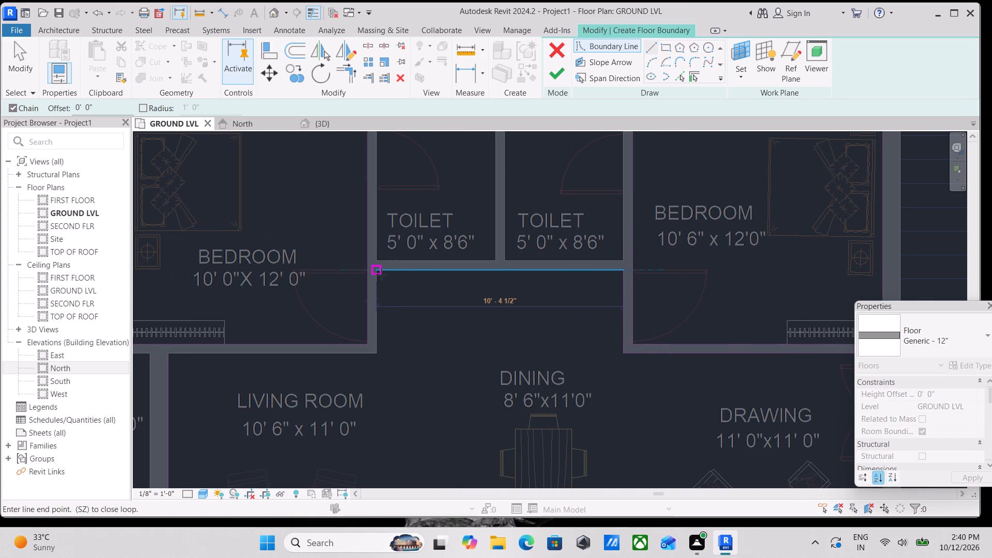
{"action": "middle_click_drag", "start_coordinate": [379, 322], "coordinate": [370, 264]}
{"action": "scroll", "coordinate": [364, 278], "scroll_direction": "up", "scroll_amount": 3}
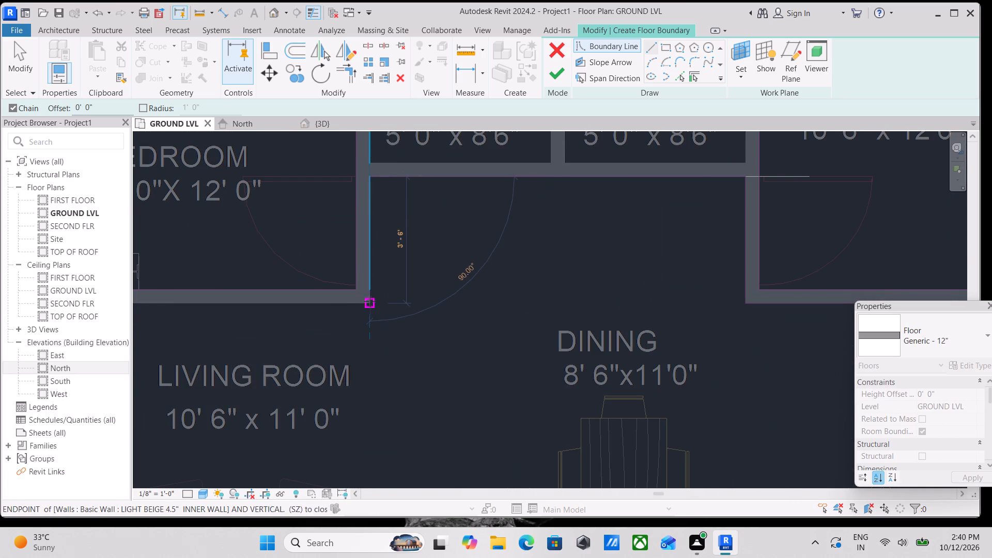
{"action": "left_click", "coordinate": [370, 304]}
Close the boundary loop with an 8'-9" segment along the bedroom's lower wall to the living room's sit-out wall corner.
{"action": "scroll", "coordinate": [346, 307], "scroll_direction": "down", "scroll_amount": 2}
{"action": "middle_click_drag", "start_coordinate": [339, 308], "coordinate": [532, 259]}
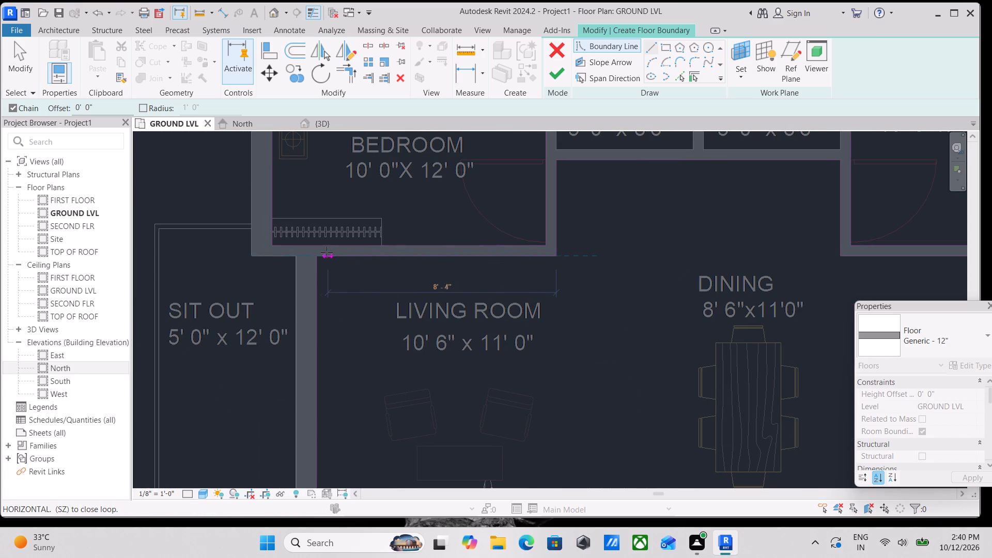
{"action": "scroll", "coordinate": [348, 284], "scroll_direction": "up", "scroll_amount": 3}
{"action": "scroll", "coordinate": [303, 249], "scroll_direction": "up", "scroll_amount": 1}
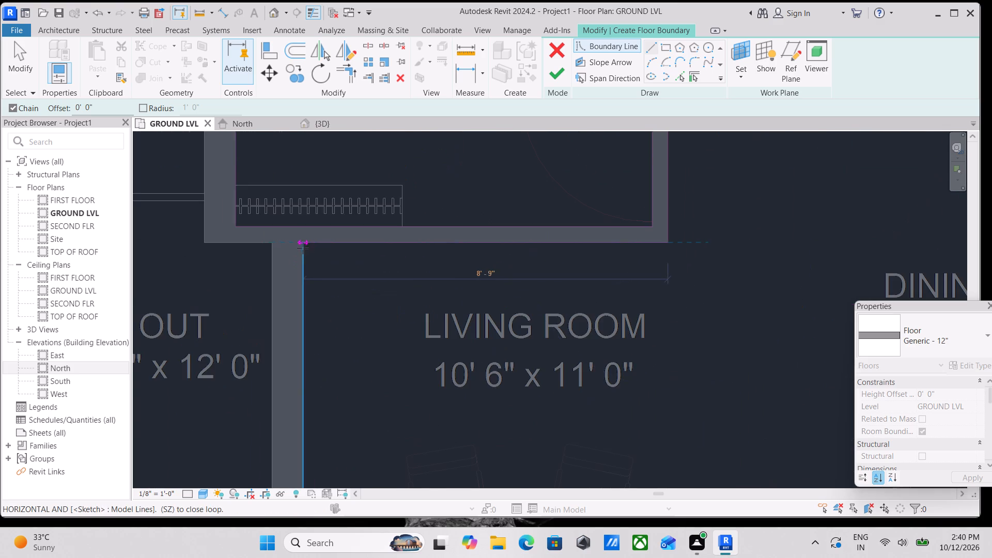
{"action": "scroll", "coordinate": [303, 248], "scroll_direction": "up", "scroll_amount": 1}
{"action": "left_click", "coordinate": [303, 239]}
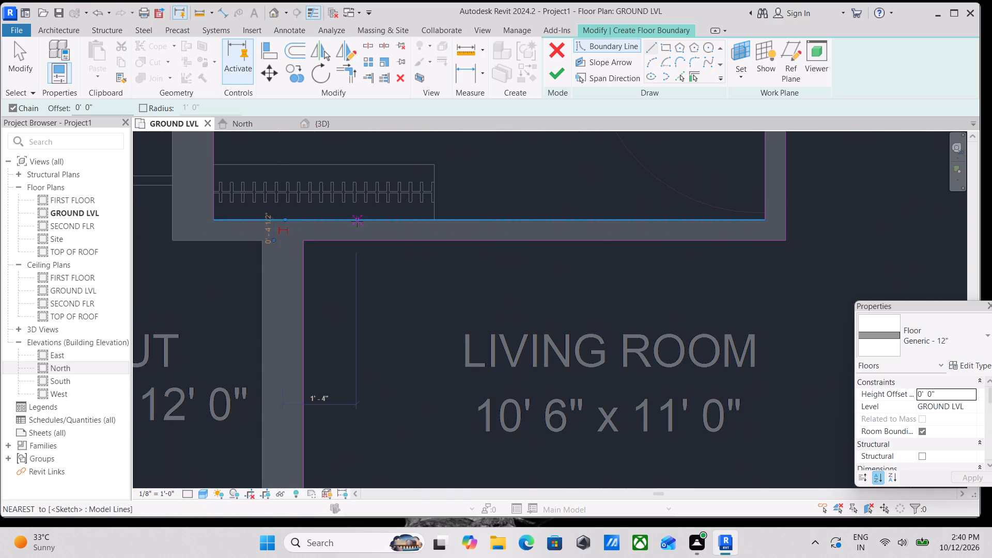
{"action": "key", "text": "Escape"}
Sketch a closed 14'-0" by 12'-0" boundary loop along the inner wall faces of the master bedroom.
{"action": "scroll", "coordinate": [350, 228], "scroll_direction": "down", "scroll_amount": 10}
{"action": "scroll", "coordinate": [450, 300], "scroll_direction": "down", "scroll_amount": 3}
{"action": "middle_click_drag", "start_coordinate": [451, 301], "coordinate": [381, 238]}
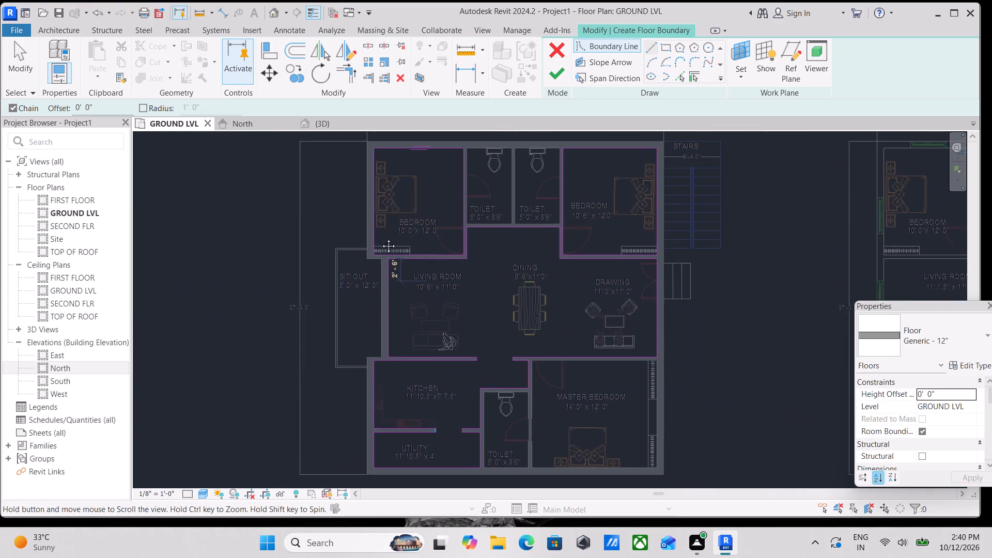
{"action": "middle_click_drag", "start_coordinate": [381, 238], "coordinate": [320, 209]}
{"action": "scroll", "coordinate": [443, 393], "scroll_direction": "up", "scroll_amount": 10}
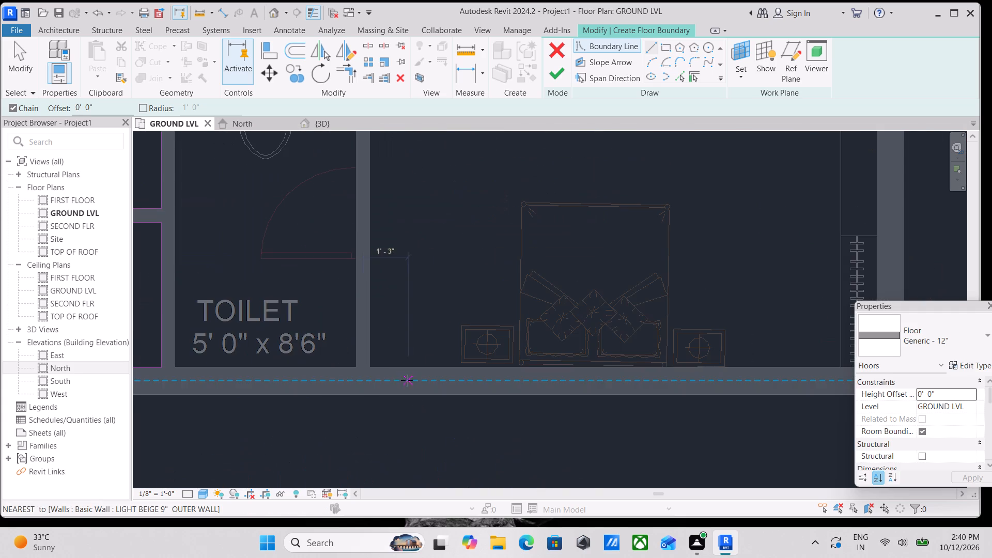
{"action": "left_click", "coordinate": [369, 364]}
{"action": "scroll", "coordinate": [551, 347], "scroll_direction": "down", "scroll_amount": 1}
{"action": "middle_click_drag", "start_coordinate": [551, 347], "coordinate": [272, 315]}
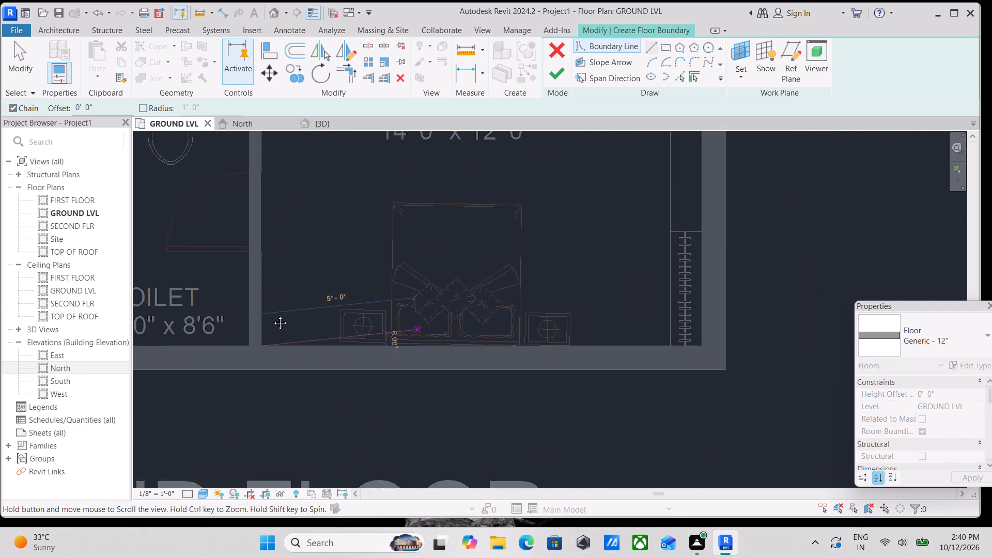
{"action": "middle_click_drag", "start_coordinate": [272, 315], "coordinate": [244, 314]}
{"action": "left_click", "coordinate": [529, 332]}
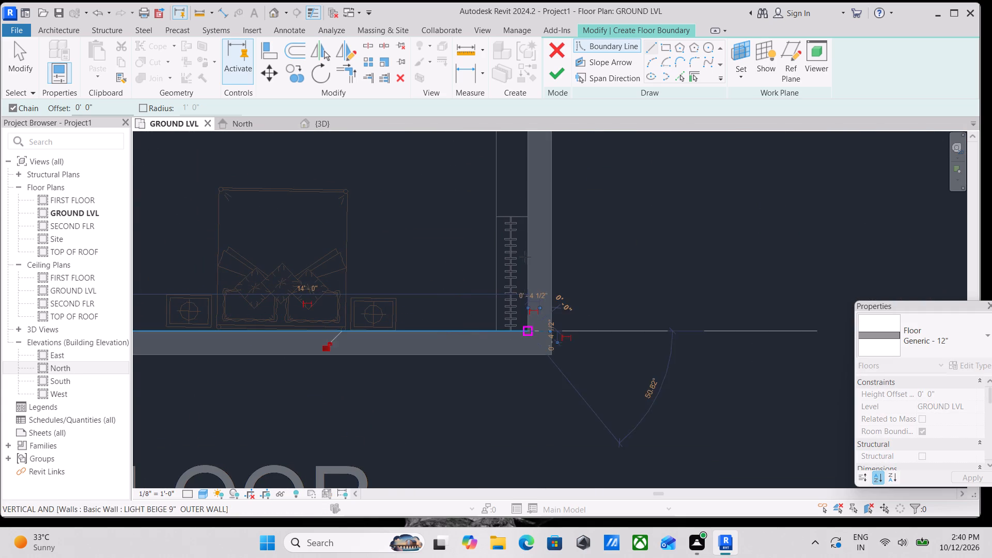
{"action": "scroll", "coordinate": [522, 204], "scroll_direction": "down", "scroll_amount": 2}
{"action": "middle_click_drag", "start_coordinate": [522, 204], "coordinate": [522, 432]}
{"action": "middle_click_drag", "start_coordinate": [504, 236], "coordinate": [517, 285]}
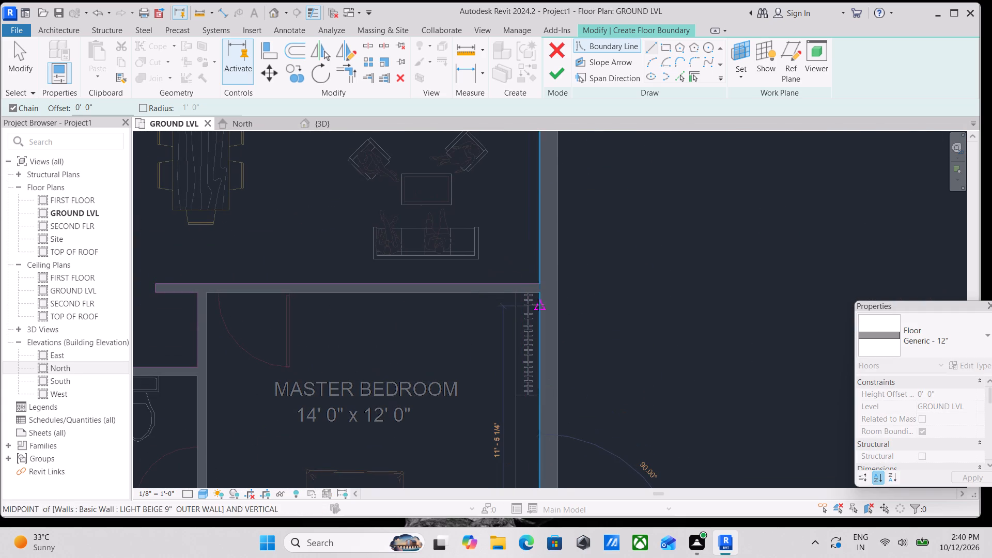
{"action": "left_click", "coordinate": [538, 295]}
{"action": "middle_click_drag", "start_coordinate": [452, 298], "coordinate": [583, 292]}
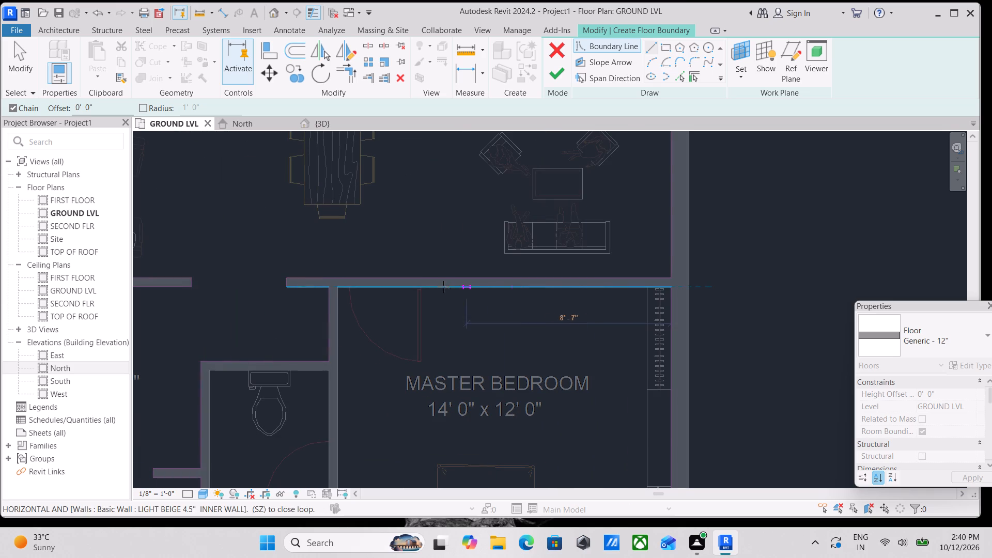
{"action": "left_click", "coordinate": [336, 289]}
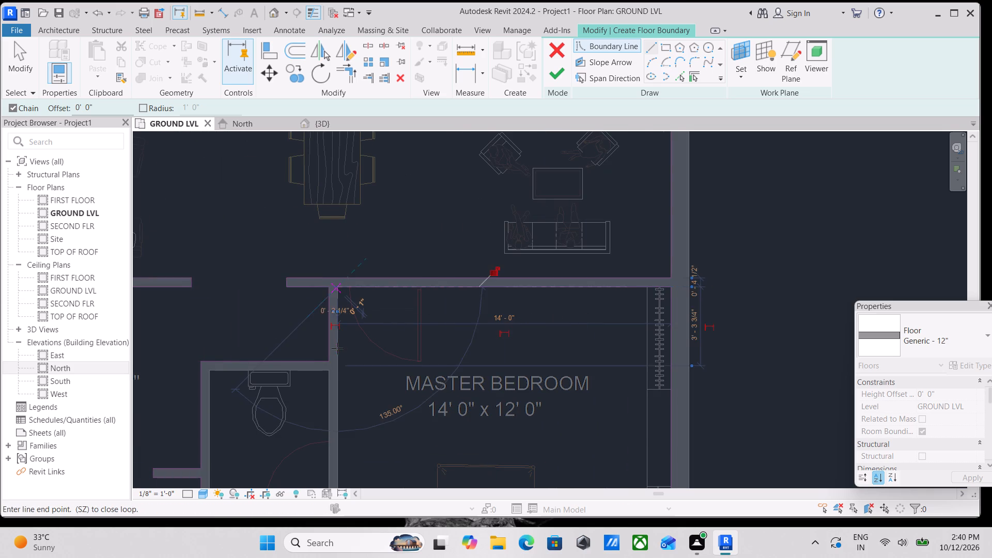
{"action": "scroll", "coordinate": [337, 348], "scroll_direction": "down", "scroll_amount": 1}
{"action": "middle_click_drag", "start_coordinate": [337, 348], "coordinate": [325, 176]}
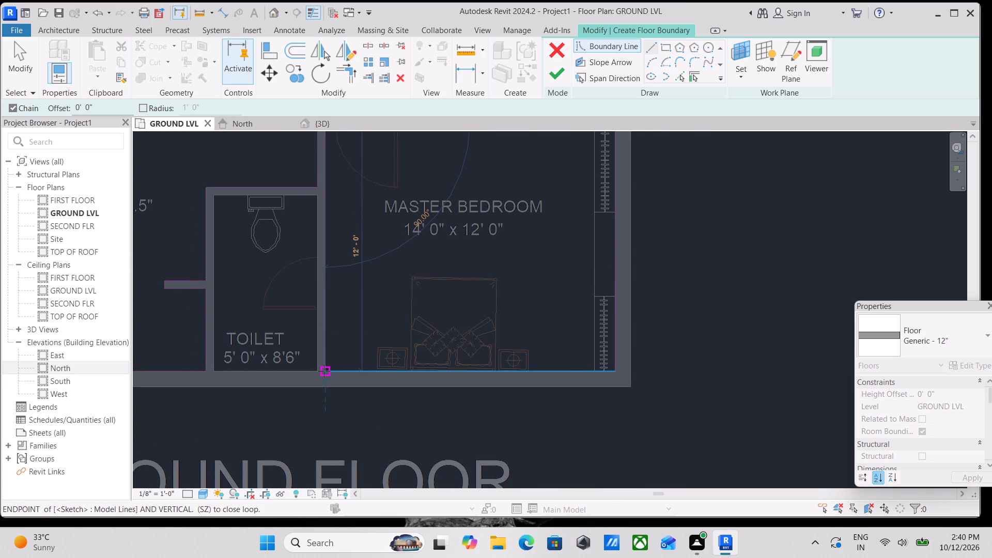
{"action": "left_click", "coordinate": [324, 371]}
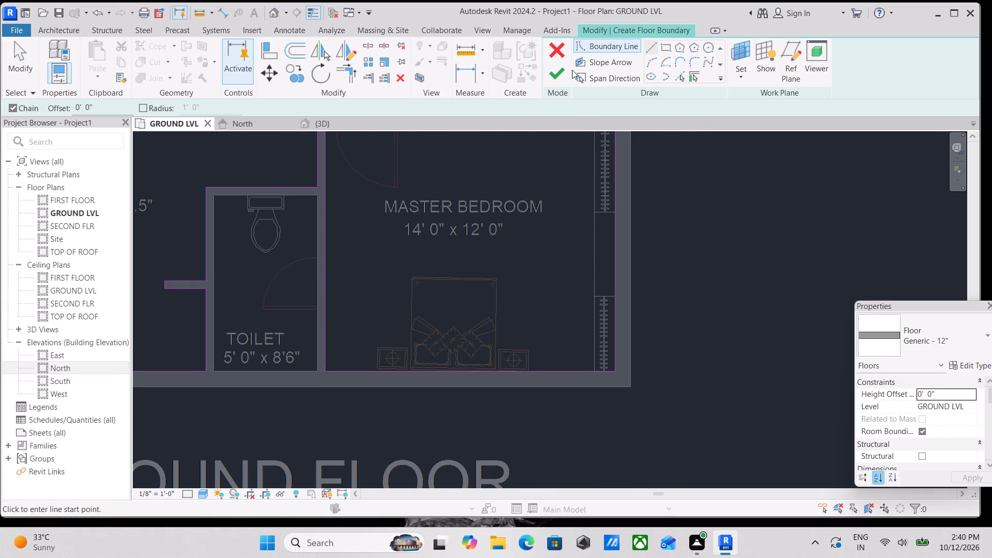
Finish the floor boundary sketch to create the ground level floor, and clear its selection.
{"action": "left_click", "coordinate": [557, 79]}
{"action": "scroll", "coordinate": [517, 228], "scroll_direction": "down", "scroll_amount": 6}
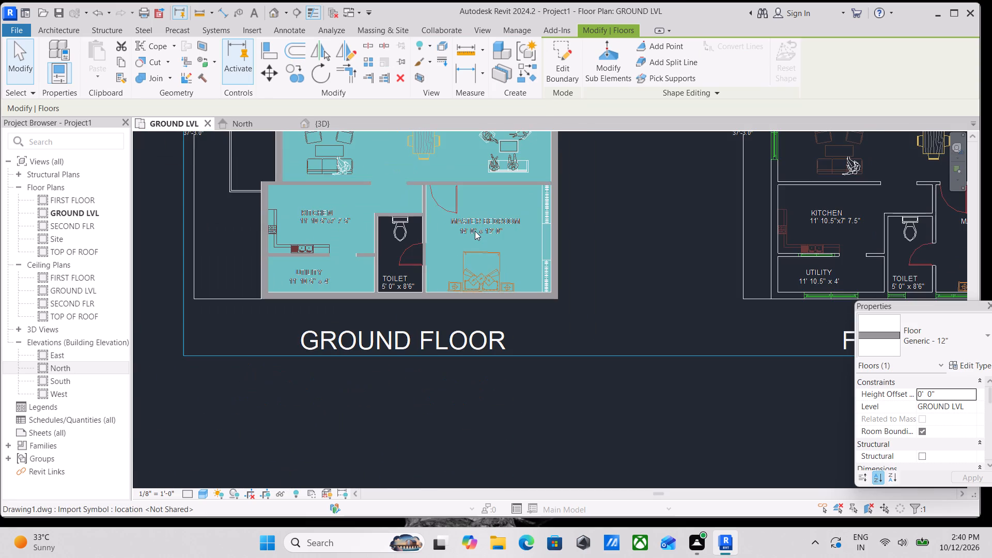
{"action": "scroll", "coordinate": [518, 210], "scroll_direction": "up", "scroll_amount": 3}
{"action": "scroll", "coordinate": [542, 245], "scroll_direction": "up", "scroll_amount": 1}
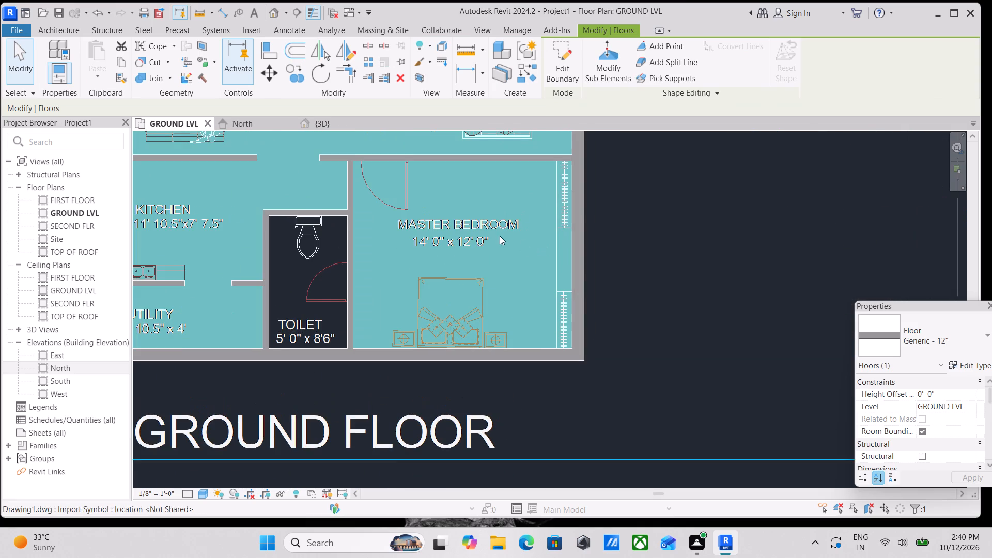
{"action": "scroll", "coordinate": [500, 236], "scroll_direction": "down", "scroll_amount": 1}
{"action": "key", "text": "Escape"}
{"action": "middle_click_drag", "start_coordinate": [502, 241], "coordinate": [530, 324]}
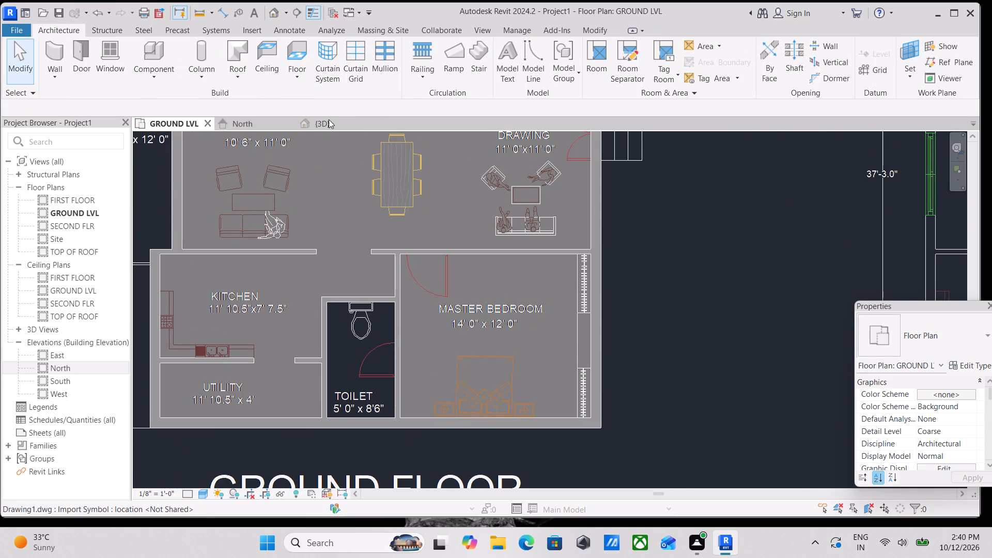
Examine the new floor and walls in the {3D} view from the front, side and above.
{"action": "left_click", "coordinate": [331, 122]}
{"action": "scroll", "coordinate": [478, 293], "scroll_direction": "down", "scroll_amount": 1}
{"action": "scroll", "coordinate": [547, 353], "scroll_direction": "up", "scroll_amount": 2}
{"action": "scroll", "coordinate": [563, 394], "scroll_direction": "up", "scroll_amount": 3}
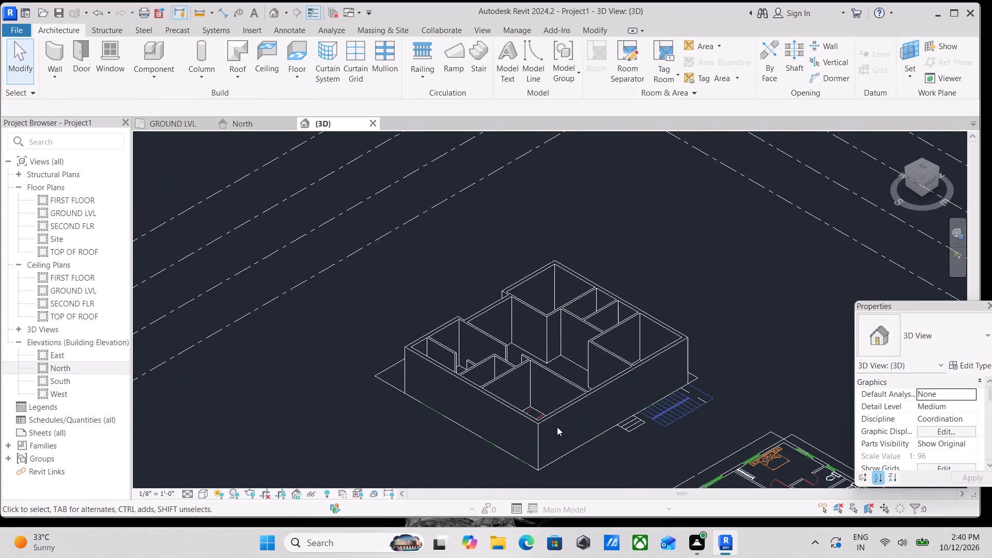
{"action": "middle_click_drag", "start_coordinate": [560, 443], "coordinate": [657, 272], "text": "shift"}
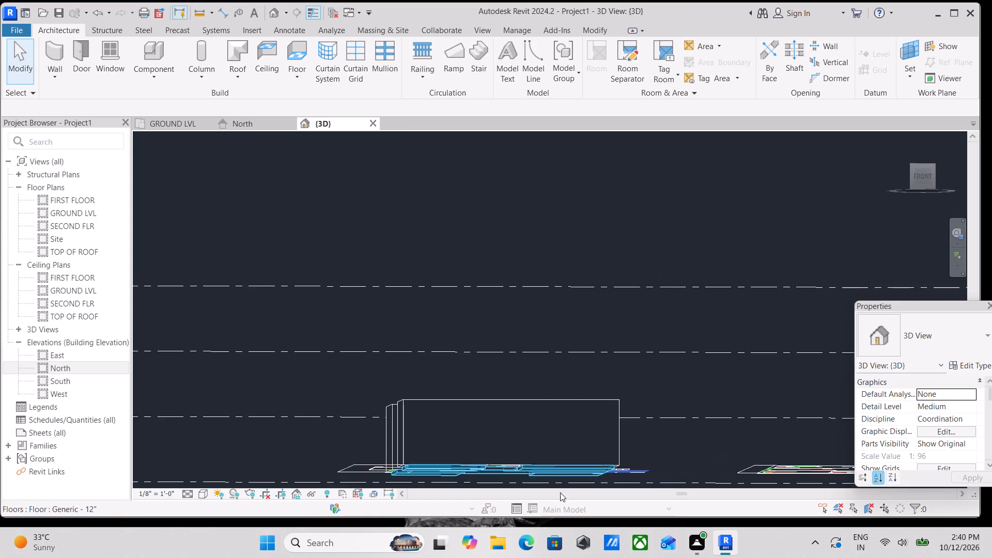
{"action": "middle_click_drag", "start_coordinate": [556, 460], "coordinate": [492, 516], "text": "shift"}
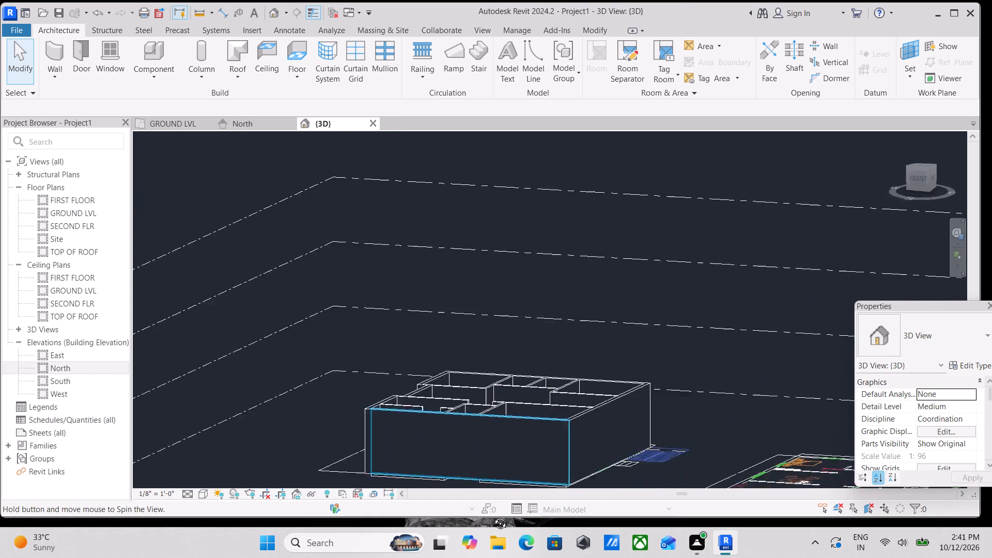
{"action": "middle_click_drag", "start_coordinate": [492, 516], "coordinate": [397, 528], "text": "shift"}
{"action": "middle_click_drag", "start_coordinate": [515, 443], "coordinate": [613, 453], "text": "shift"}
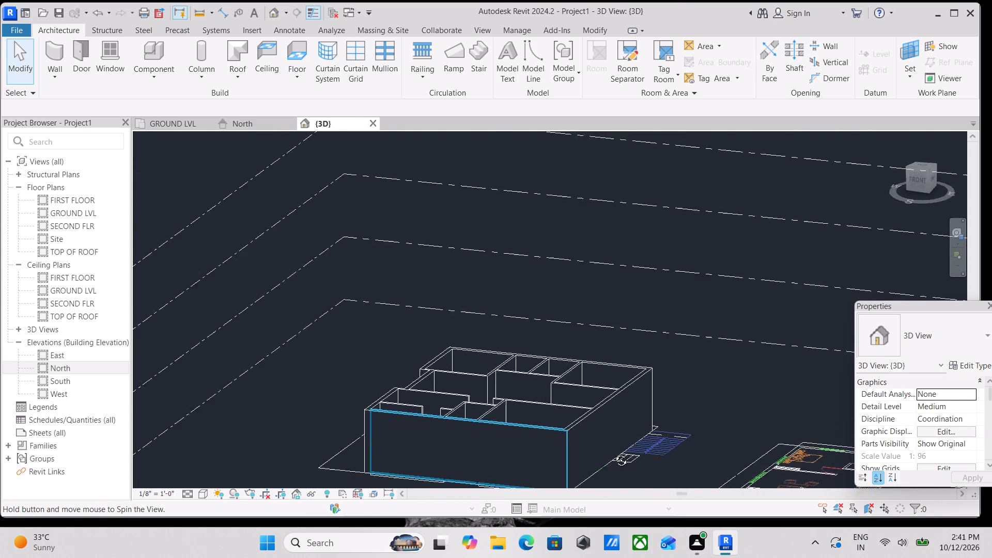
{"action": "middle_click_drag", "start_coordinate": [613, 453], "coordinate": [586, 529], "text": "shift"}
{"action": "middle_click_drag", "start_coordinate": [625, 401], "coordinate": [655, 235], "text": "shift"}
{"action": "scroll", "coordinate": [636, 415], "scroll_direction": "down", "scroll_amount": 1, "text": "shift"}
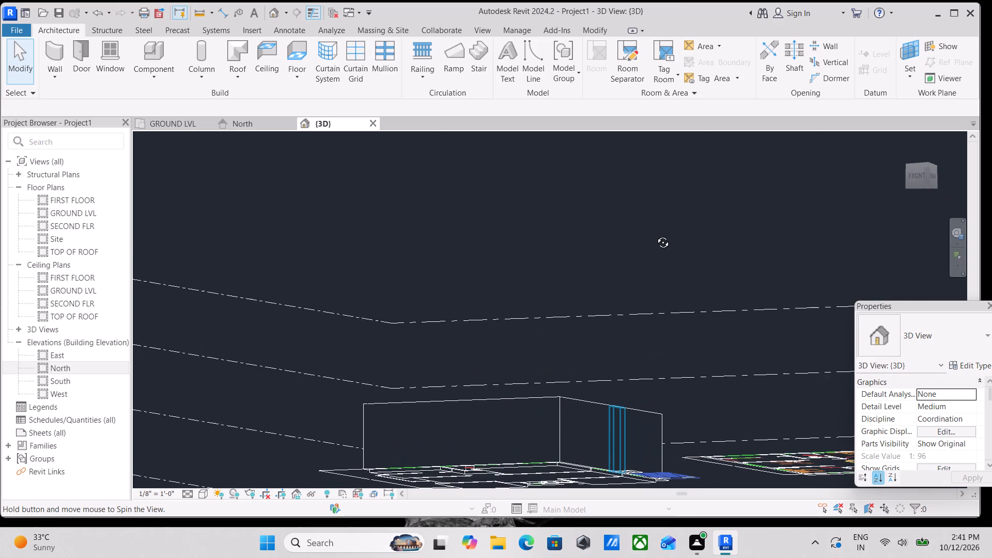
{"action": "middle_click_drag", "start_coordinate": [655, 235], "coordinate": [568, 467], "text": "shift"}
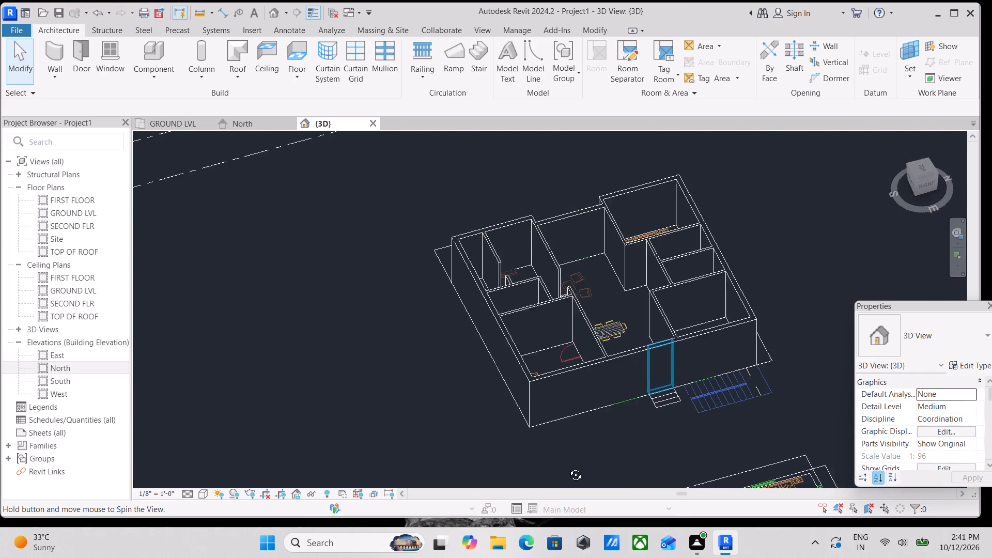
{"action": "middle_click_drag", "start_coordinate": [568, 467], "coordinate": [678, 246], "text": "shift"}
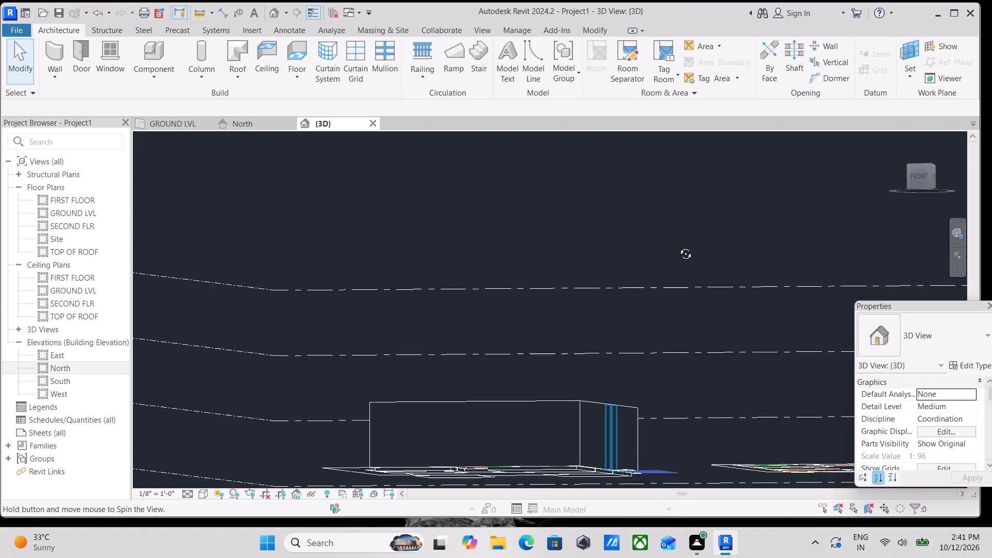
{"action": "middle_click_drag", "start_coordinate": [678, 246], "coordinate": [645, 337], "text": "shift"}
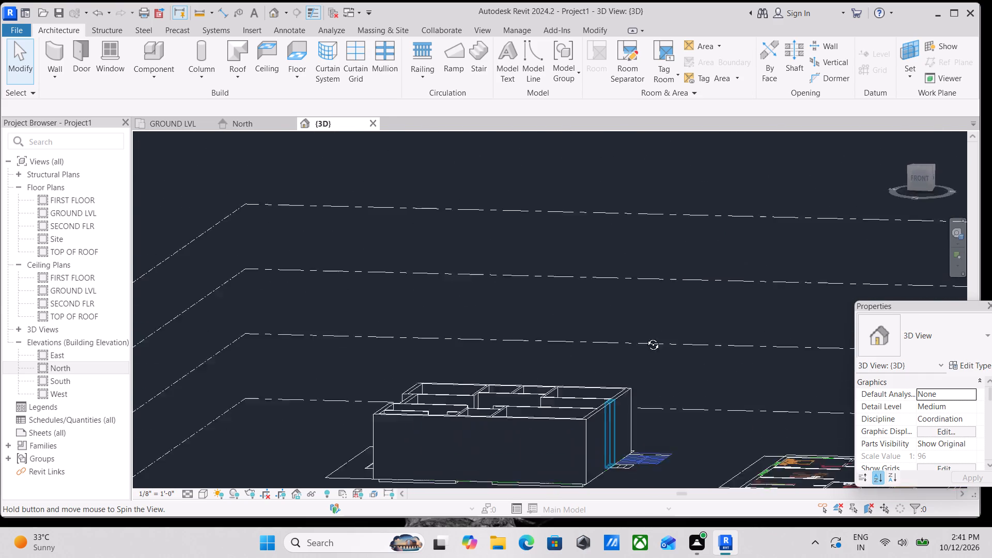
{"action": "middle_click_drag", "start_coordinate": [645, 337], "coordinate": [637, 541], "text": "shift"}
{"action": "scroll", "coordinate": [544, 358], "scroll_direction": "up", "scroll_amount": 2}
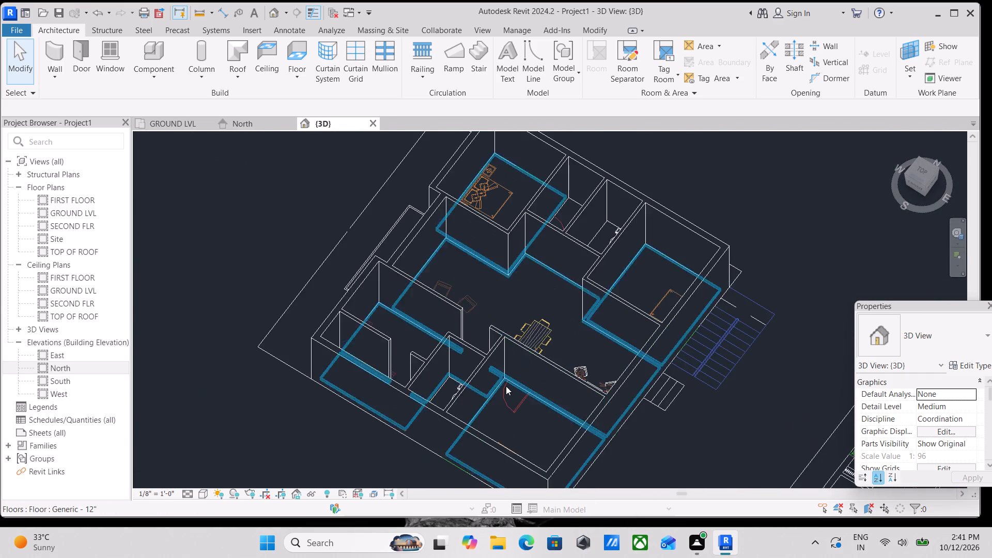
{"action": "scroll", "coordinate": [506, 386], "scroll_direction": "up", "scroll_amount": 3}
{"action": "scroll", "coordinate": [515, 380], "scroll_direction": "down", "scroll_amount": 2}
{"action": "middle_click_drag", "start_coordinate": [516, 380], "coordinate": [551, 289], "text": "shift"}
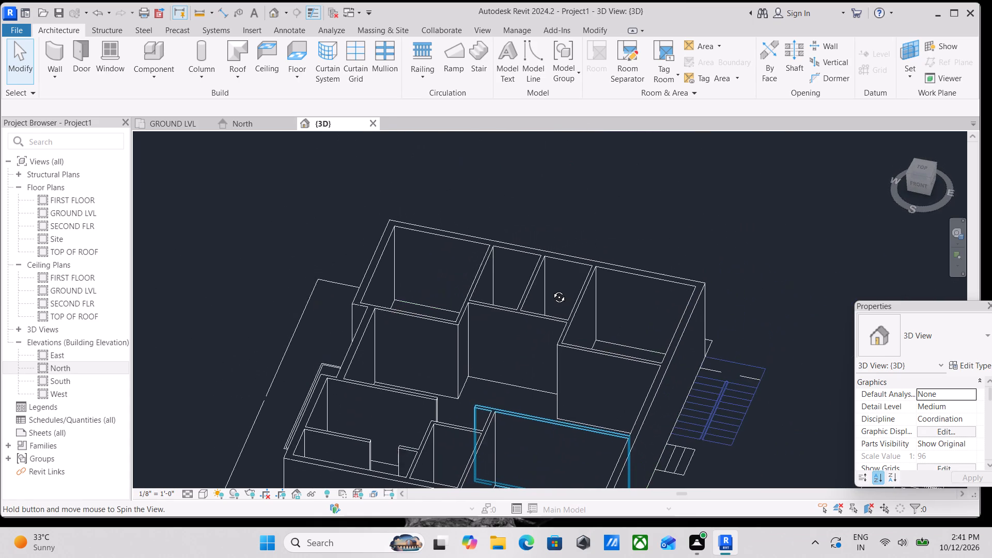
{"action": "middle_click_drag", "start_coordinate": [551, 289], "coordinate": [530, 448], "text": "shift"}
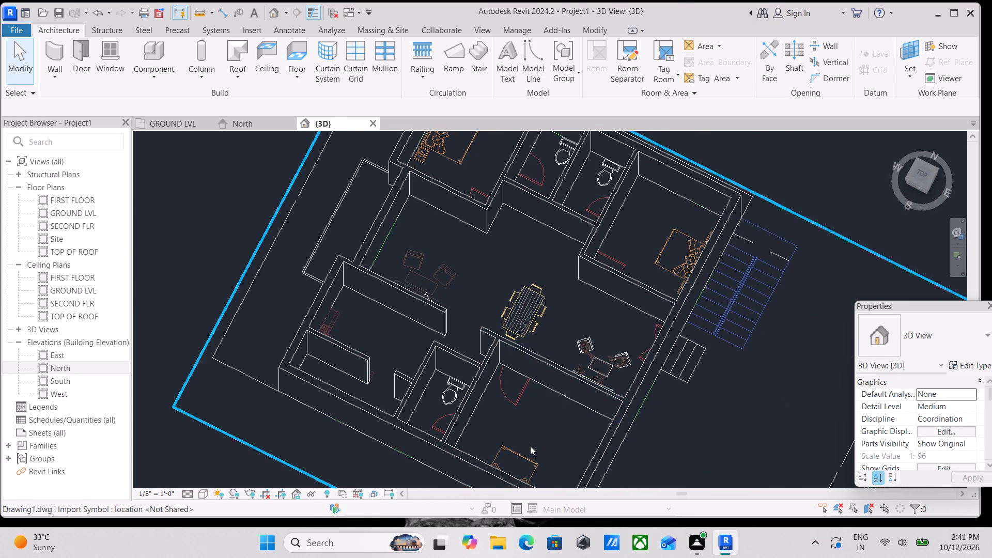
{"action": "scroll", "coordinate": [530, 446], "scroll_direction": "down", "scroll_amount": 3}
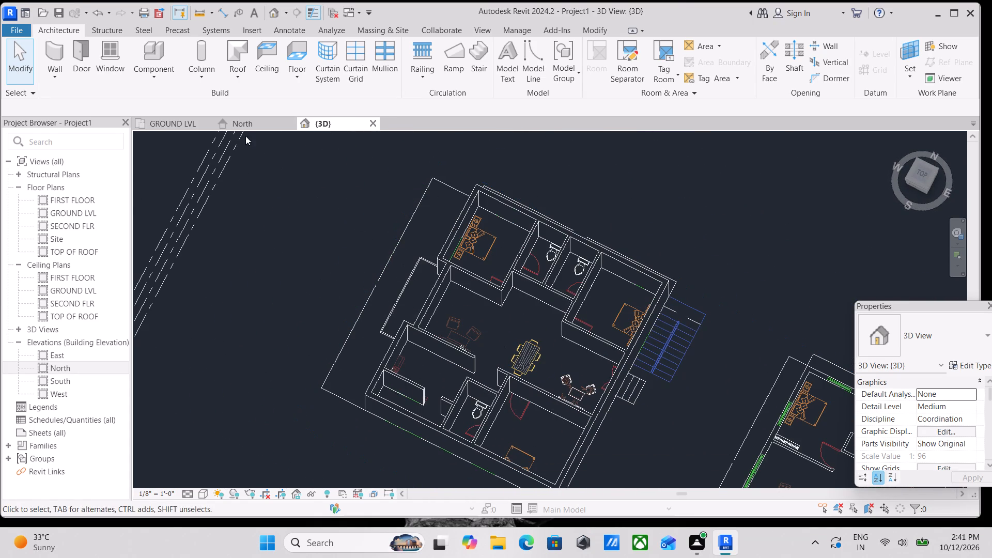
Return to the GROUND LVL plan and examine the floor around the bedrooms, toilets and living areas.
{"action": "left_click", "coordinate": [195, 123]}
{"action": "scroll", "coordinate": [403, 218], "scroll_direction": "down", "scroll_amount": 2}
{"action": "middle_click_drag", "start_coordinate": [433, 200], "coordinate": [448, 320]}
{"action": "scroll", "coordinate": [444, 221], "scroll_direction": "down", "scroll_amount": 1}
{"action": "middle_click_drag", "start_coordinate": [444, 223], "coordinate": [458, 313]}
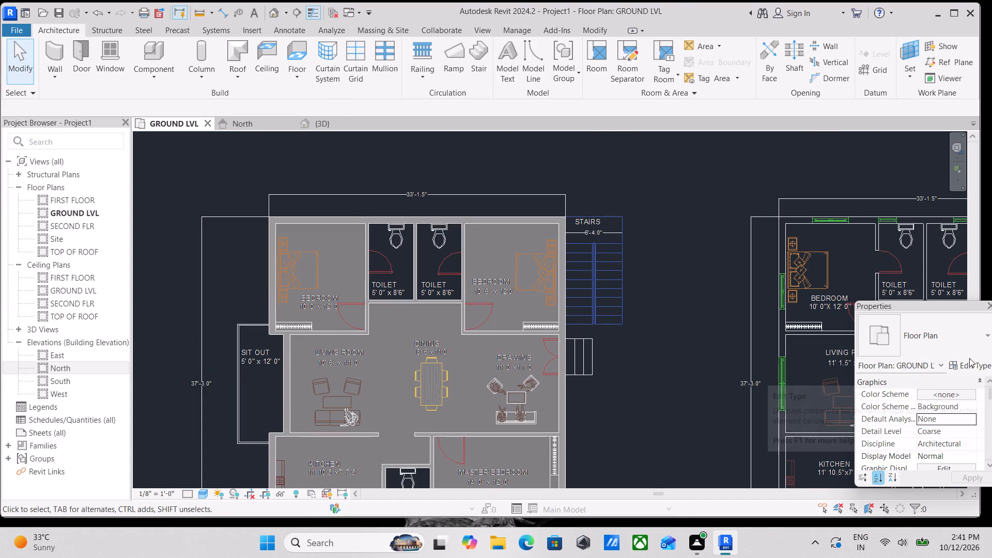
{"action": "scroll", "coordinate": [548, 316], "scroll_direction": "up", "scroll_amount": 4}
{"action": "scroll", "coordinate": [449, 262], "scroll_direction": "down", "scroll_amount": 3}
{"action": "middle_click_drag", "start_coordinate": [459, 240], "coordinate": [482, 252]}
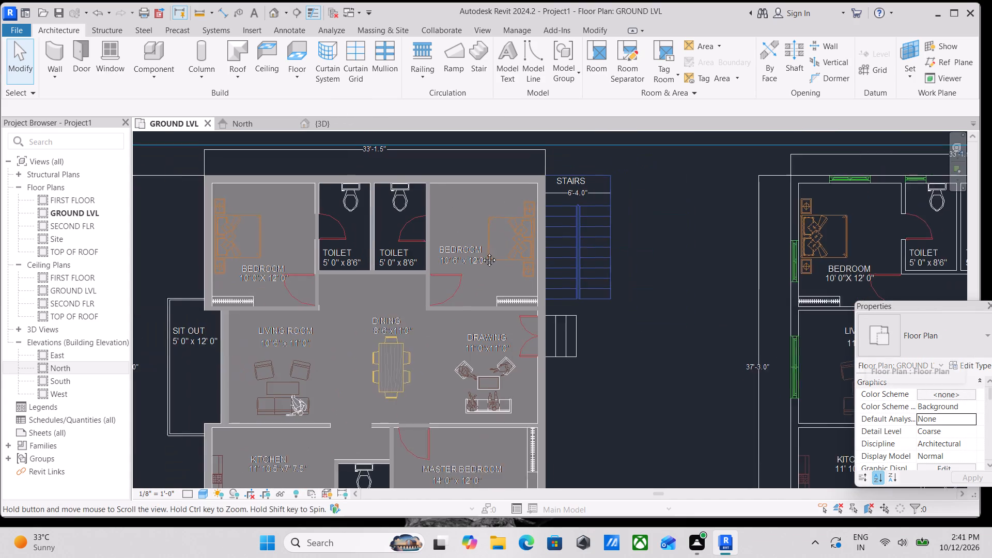
{"action": "middle_click_drag", "start_coordinate": [482, 252], "coordinate": [505, 260]}
{"action": "scroll", "coordinate": [528, 244], "scroll_direction": "up", "scroll_amount": 3}
{"action": "scroll", "coordinate": [518, 261], "scroll_direction": "down", "scroll_amount": 2}
{"action": "middle_click_drag", "start_coordinate": [518, 261], "coordinate": [571, 276]}
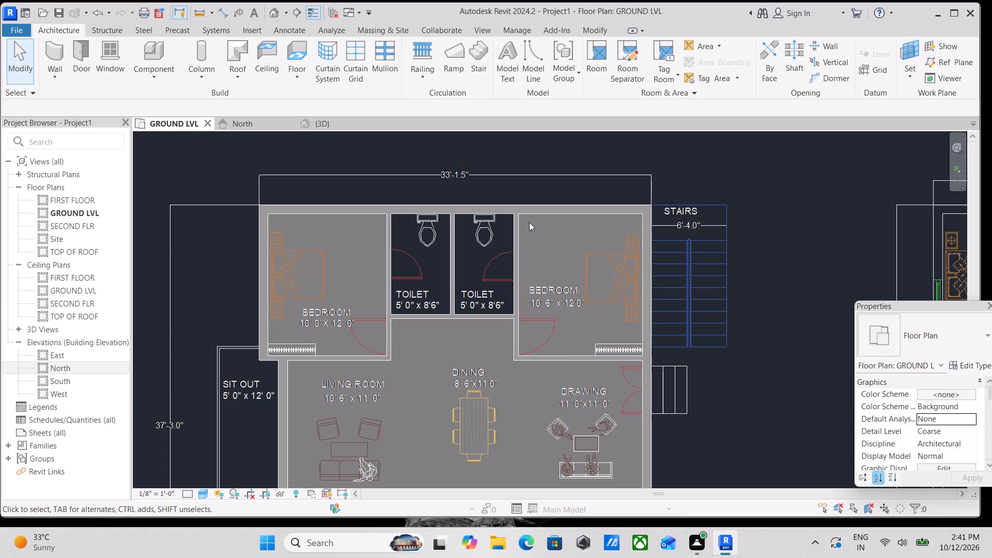
{"action": "scroll", "coordinate": [372, 263], "scroll_direction": "up", "scroll_amount": 3}
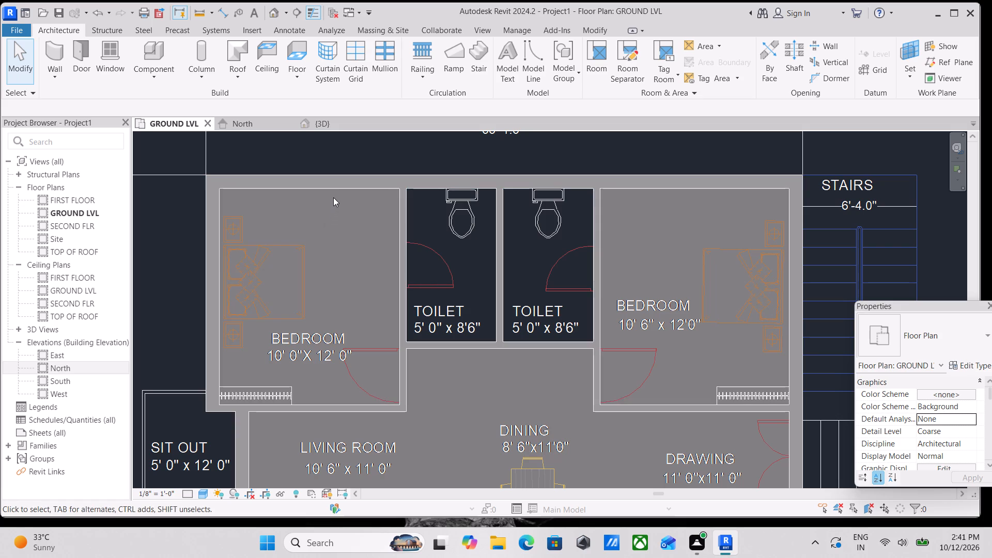
{"action": "left_click", "coordinate": [378, 295]}
{"action": "left_click", "coordinate": [334, 275]}
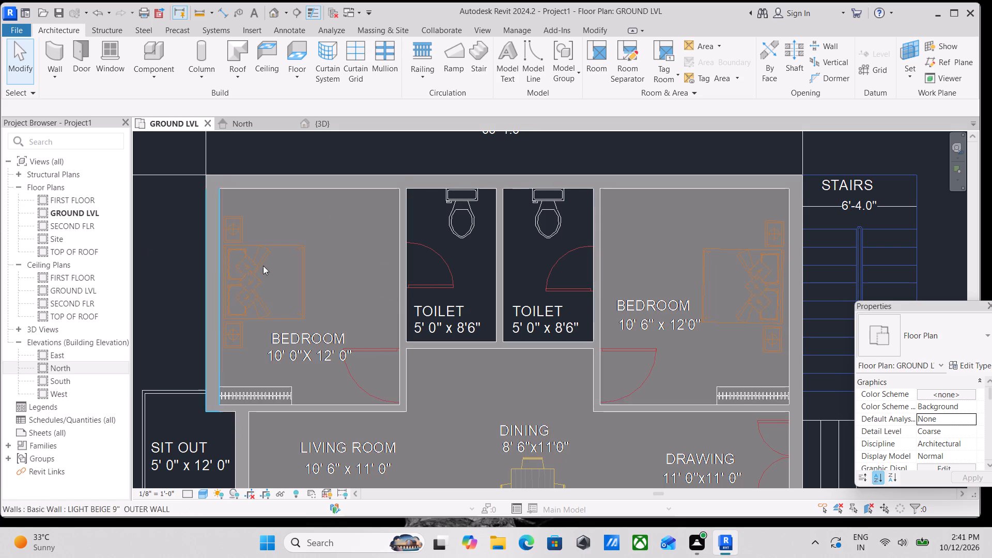
{"action": "scroll", "coordinate": [304, 275], "scroll_direction": "up", "scroll_amount": 4}
{"action": "scroll", "coordinate": [348, 277], "scroll_direction": "down", "scroll_amount": 3}
{"action": "middle_click_drag", "start_coordinate": [348, 277], "coordinate": [318, 329]}
{"action": "scroll", "coordinate": [318, 329], "scroll_direction": "up", "scroll_amount": 1}
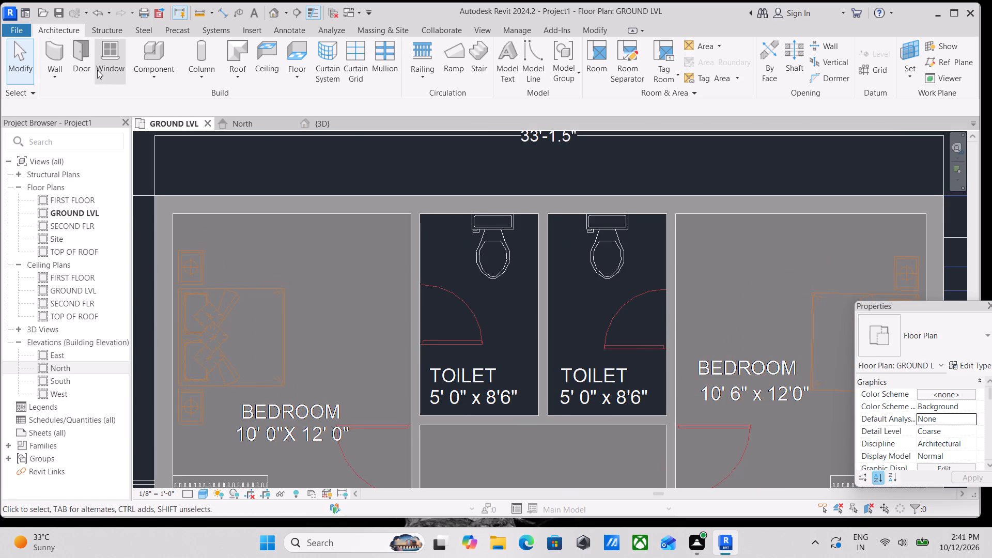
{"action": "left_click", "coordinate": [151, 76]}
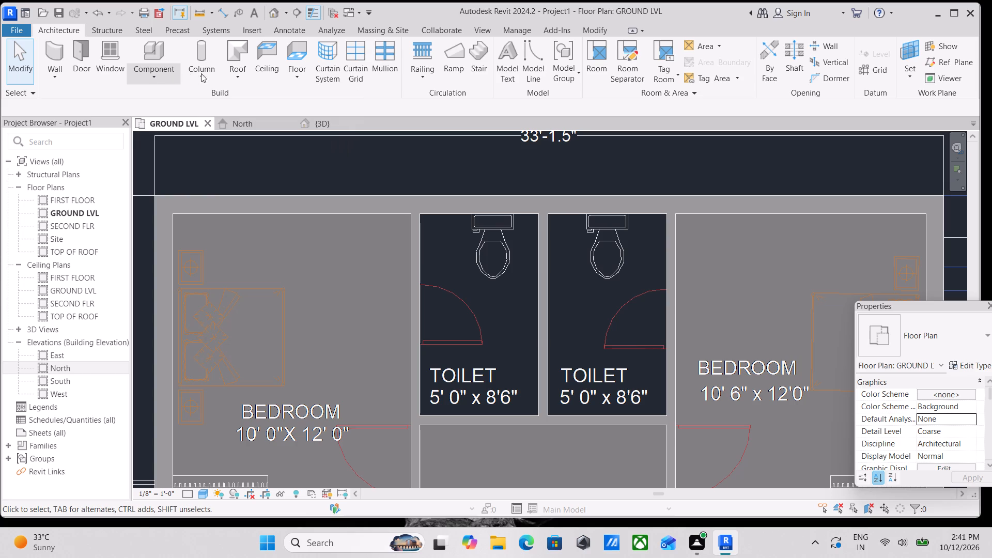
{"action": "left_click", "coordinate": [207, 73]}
Examine the ground floor plan, checking the floored rooms and the toilets beside the bedrooms and master bedroom.
{"action": "left_click", "coordinate": [153, 75]}
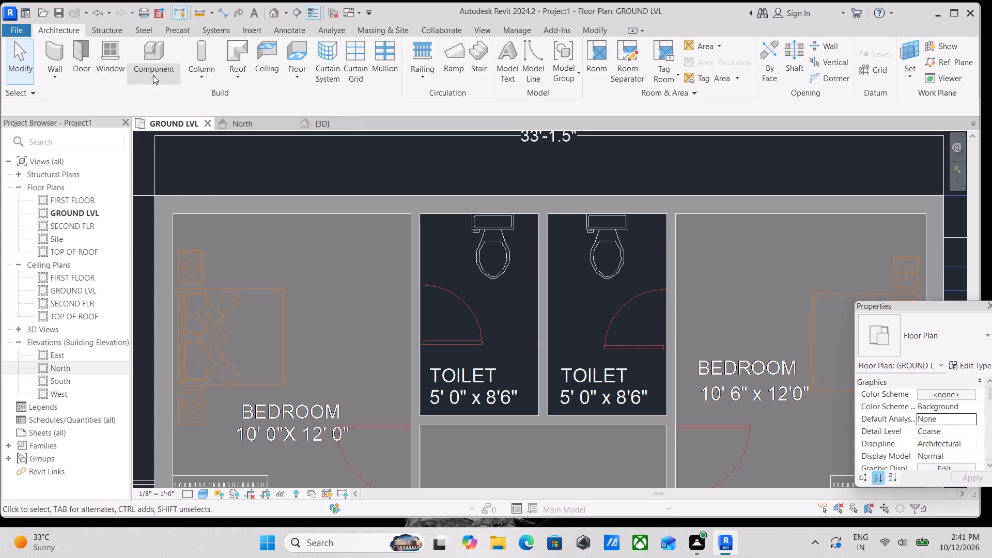
{"action": "key", "text": "Escape"}
{"action": "scroll", "coordinate": [158, 140], "scroll_direction": "down", "scroll_amount": 3}
{"action": "scroll", "coordinate": [211, 207], "scroll_direction": "down", "scroll_amount": 2}
{"action": "middle_click_drag", "start_coordinate": [217, 210], "coordinate": [382, 227]}
{"action": "scroll", "coordinate": [389, 252], "scroll_direction": "down", "scroll_amount": 1}
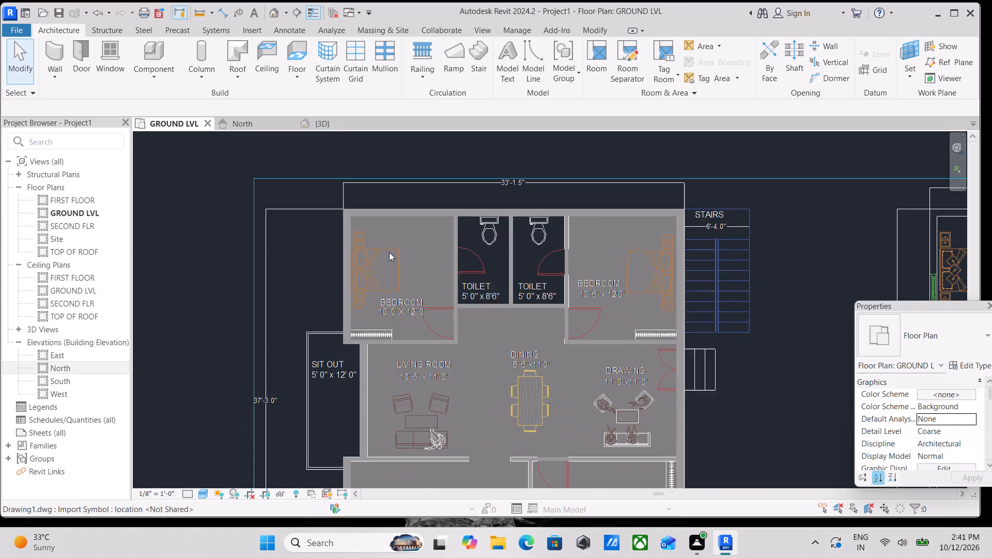
{"action": "scroll", "coordinate": [389, 252], "scroll_direction": "down", "scroll_amount": 1}
{"action": "middle_click_drag", "start_coordinate": [389, 252], "coordinate": [388, 266]}
{"action": "middle_click_drag", "start_coordinate": [391, 255], "coordinate": [353, 264]}
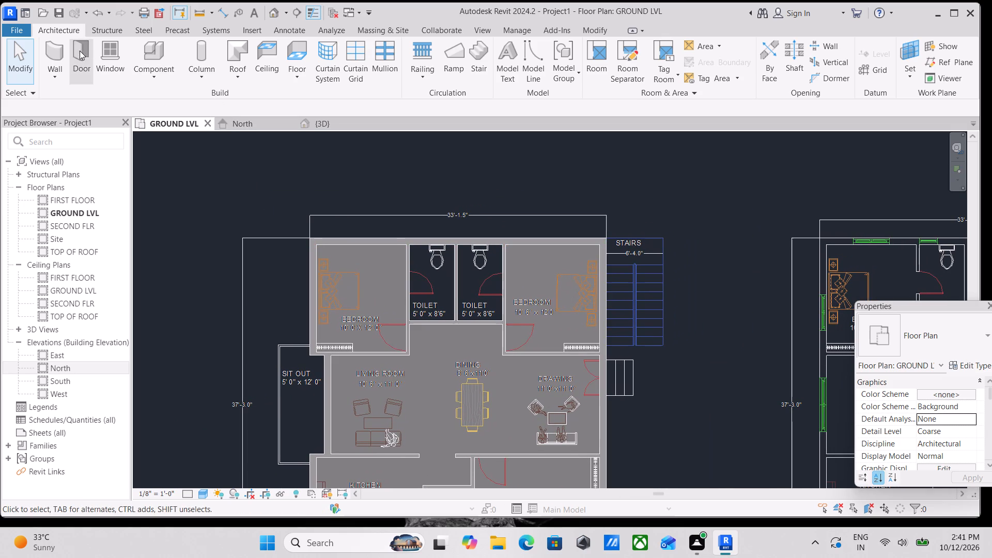
{"action": "scroll", "coordinate": [417, 333], "scroll_direction": "down", "scroll_amount": 1}
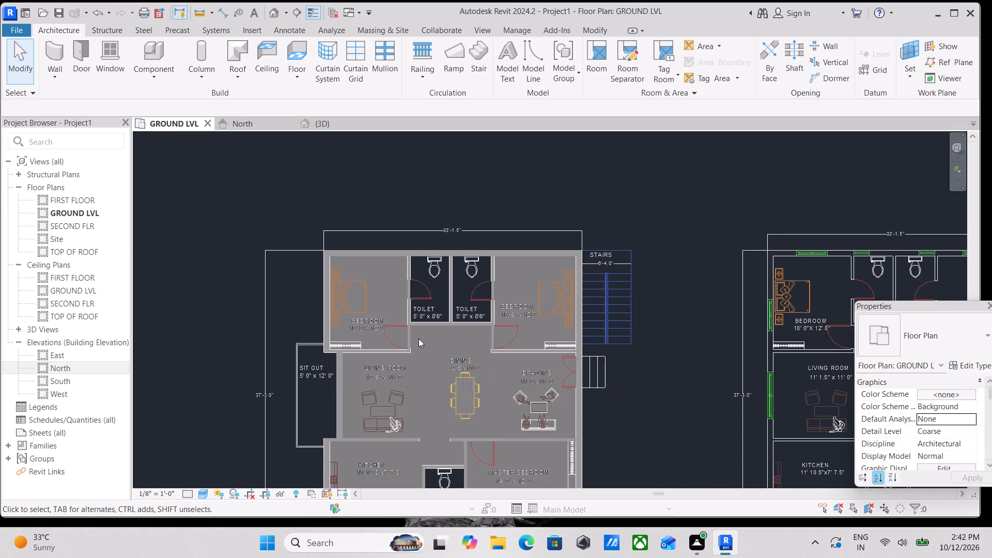
{"action": "scroll", "coordinate": [435, 355], "scroll_direction": "down", "scroll_amount": 1}
{"action": "middle_click_drag", "start_coordinate": [434, 357], "coordinate": [416, 295]}
{"action": "middle_click_drag", "start_coordinate": [416, 308], "coordinate": [382, 269]}
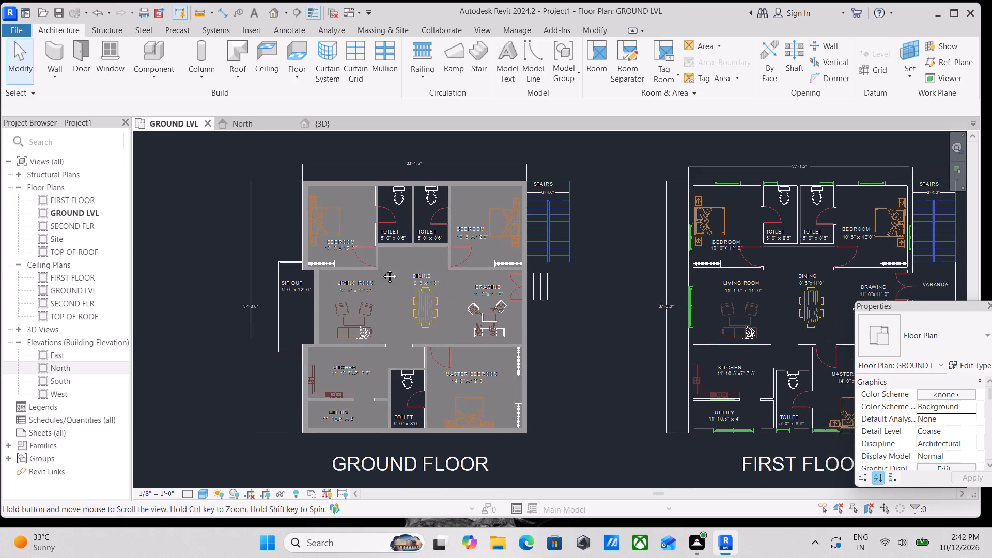
{"action": "middle_click_drag", "start_coordinate": [382, 269], "coordinate": [376, 260]}
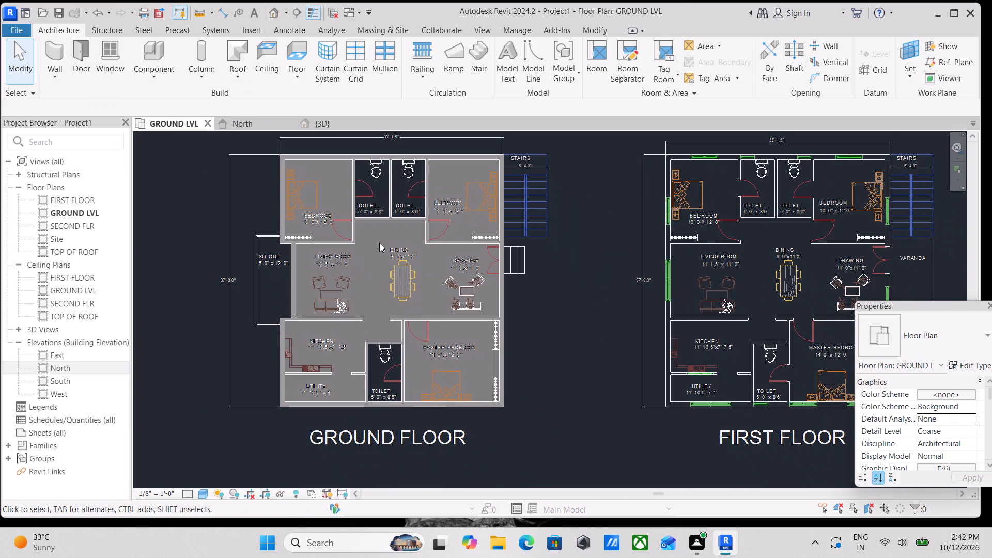
{"action": "scroll", "coordinate": [368, 250], "scroll_direction": "up", "scroll_amount": 2}
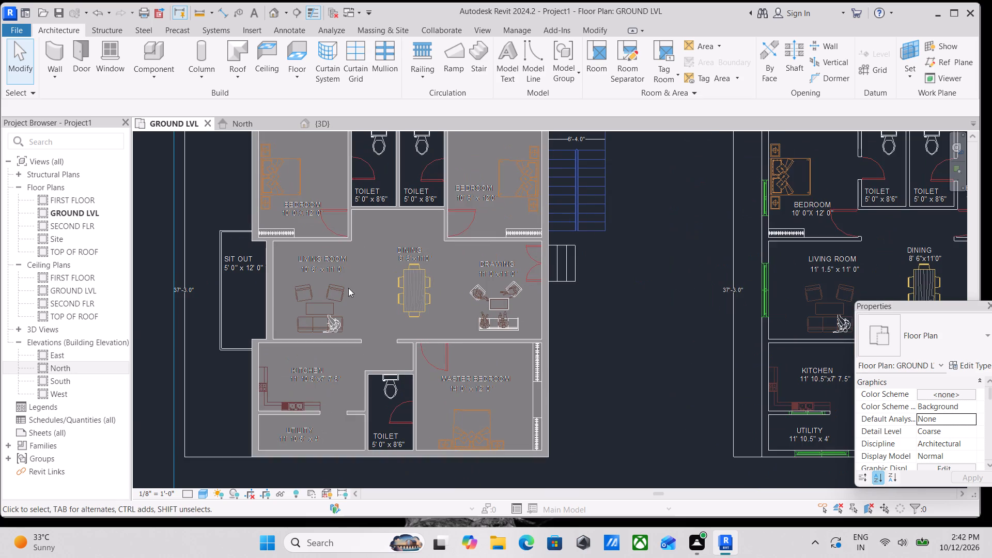
{"action": "middle_click_drag", "start_coordinate": [348, 288], "coordinate": [427, 352]}
{"action": "scroll", "coordinate": [321, 308], "scroll_direction": "up", "scroll_amount": 3}
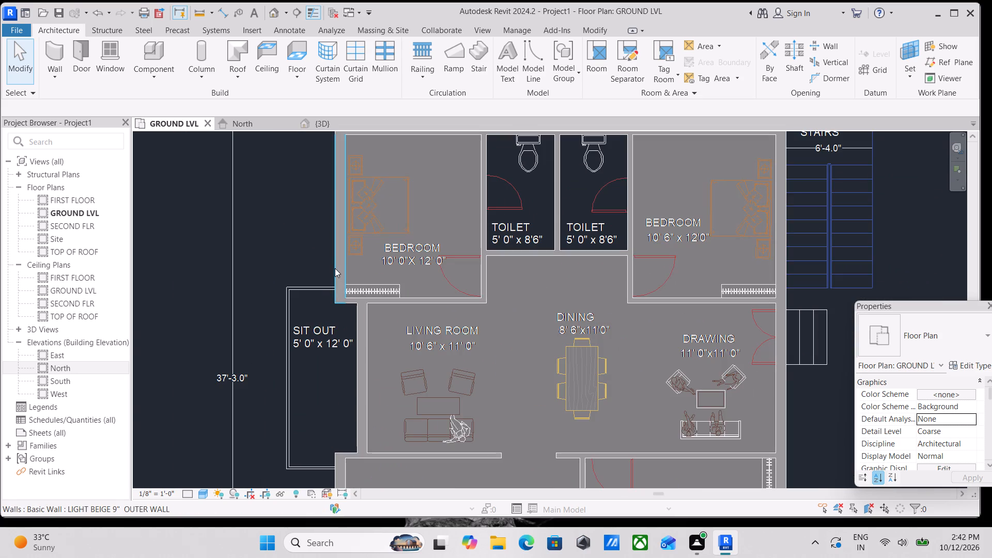
{"action": "scroll", "coordinate": [335, 268], "scroll_direction": "down", "scroll_amount": 4}
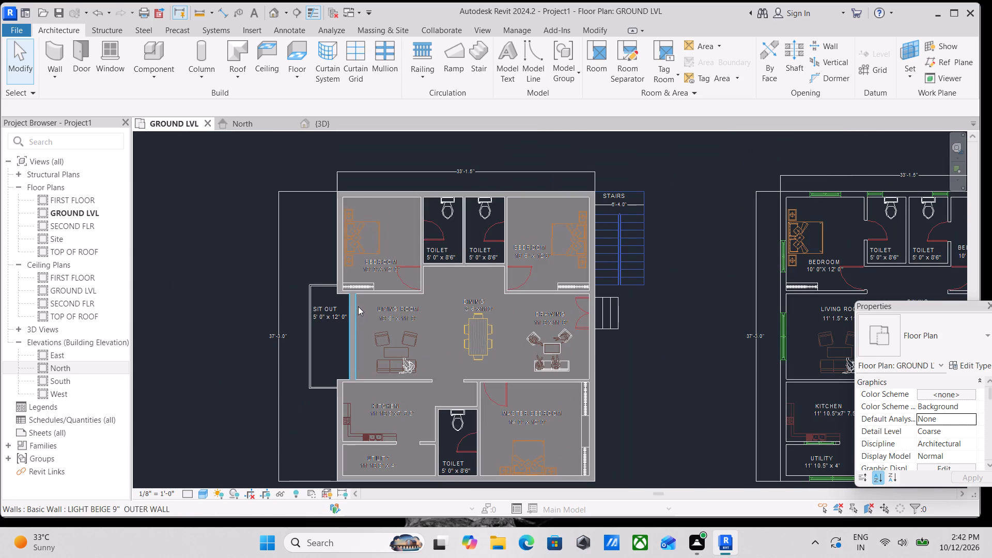
{"action": "scroll", "coordinate": [378, 307], "scroll_direction": "down", "scroll_amount": 1}
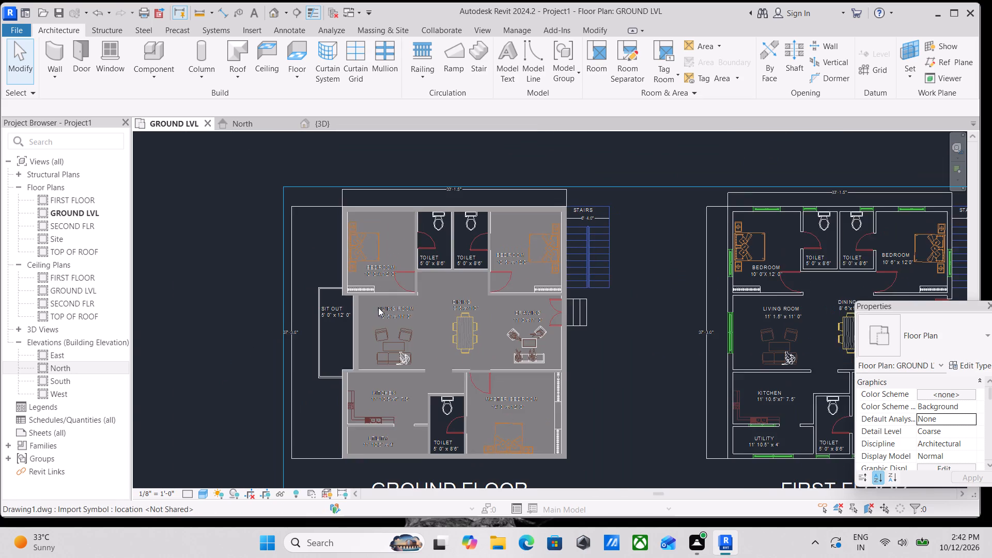
{"action": "middle_click_drag", "start_coordinate": [378, 307], "coordinate": [393, 238]}
{"action": "scroll", "coordinate": [370, 231], "scroll_direction": "up", "scroll_amount": 2}
{"action": "middle_click_drag", "start_coordinate": [404, 187], "coordinate": [374, 273]}
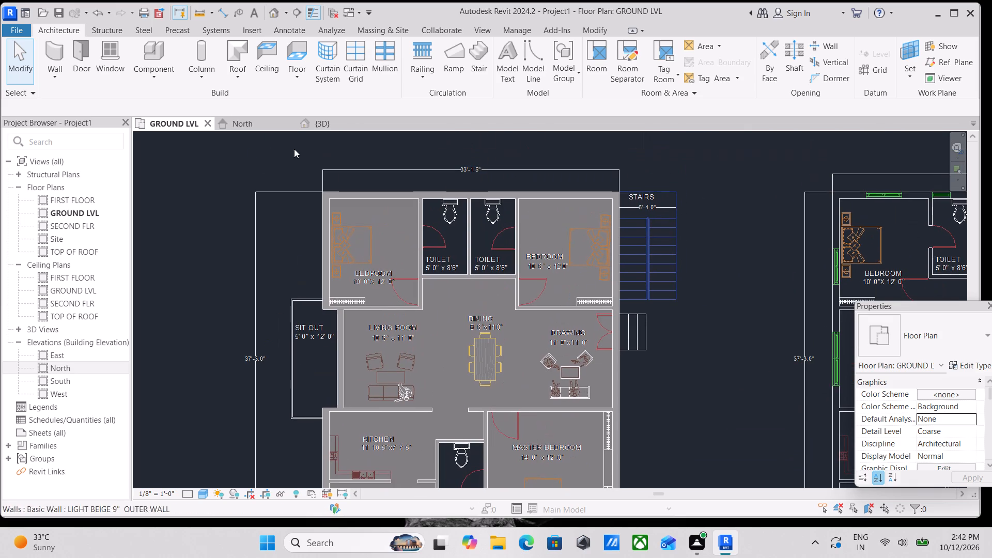
Start a new architectural floor boundary sketch on GROUND LVL.
{"action": "left_click", "coordinate": [296, 78]}
{"action": "left_click", "coordinate": [322, 103]}
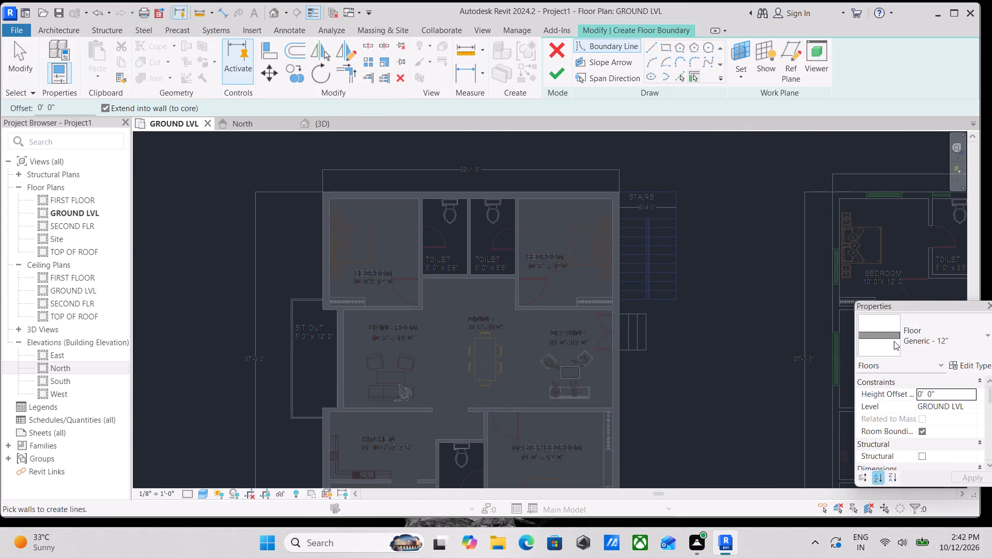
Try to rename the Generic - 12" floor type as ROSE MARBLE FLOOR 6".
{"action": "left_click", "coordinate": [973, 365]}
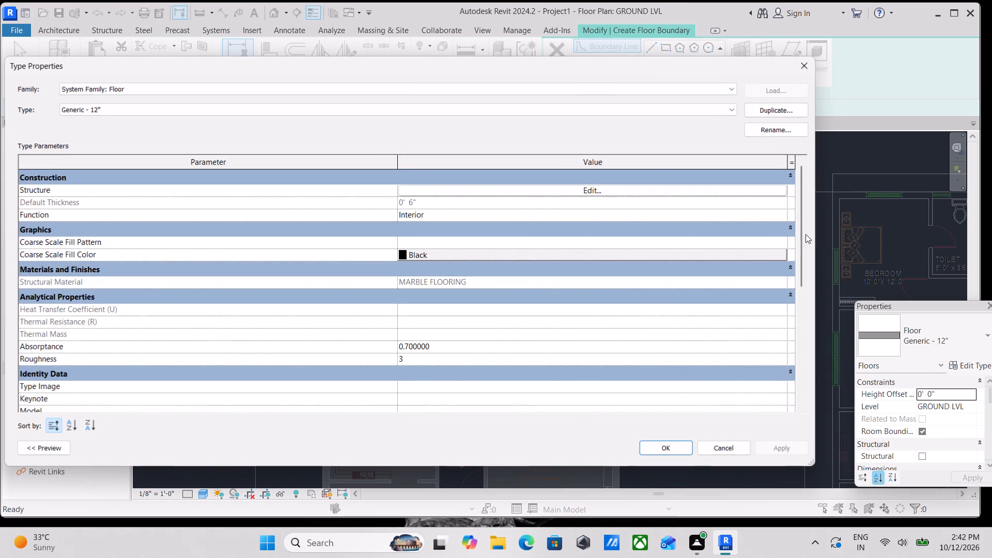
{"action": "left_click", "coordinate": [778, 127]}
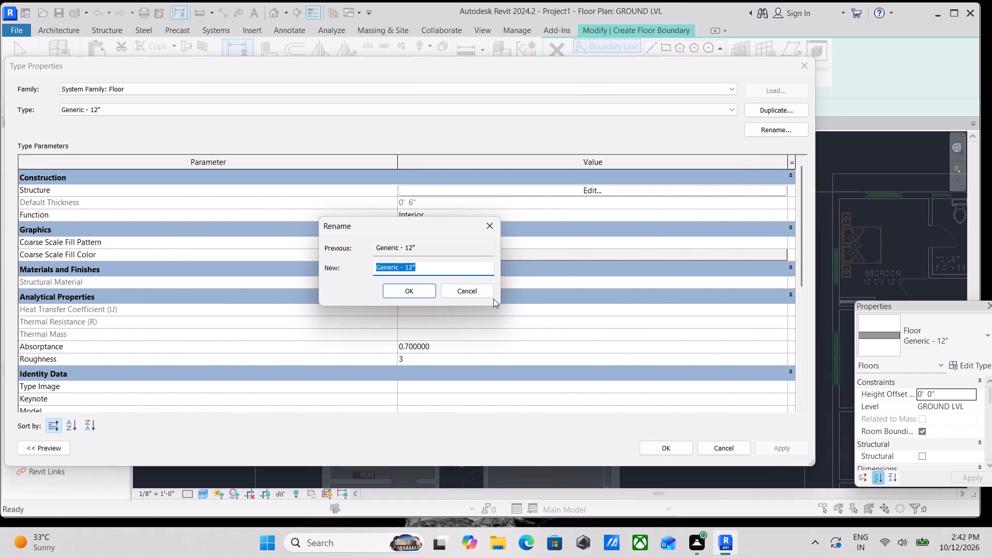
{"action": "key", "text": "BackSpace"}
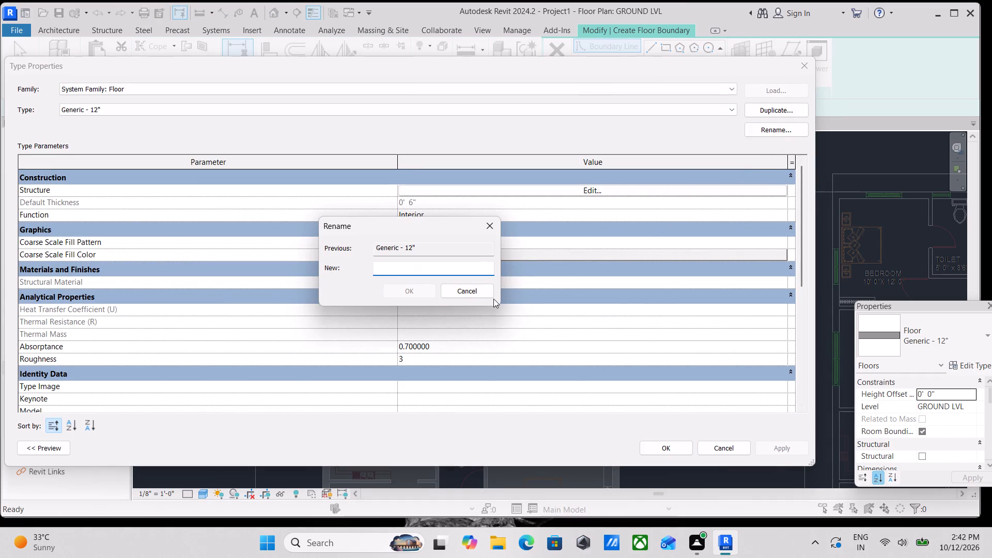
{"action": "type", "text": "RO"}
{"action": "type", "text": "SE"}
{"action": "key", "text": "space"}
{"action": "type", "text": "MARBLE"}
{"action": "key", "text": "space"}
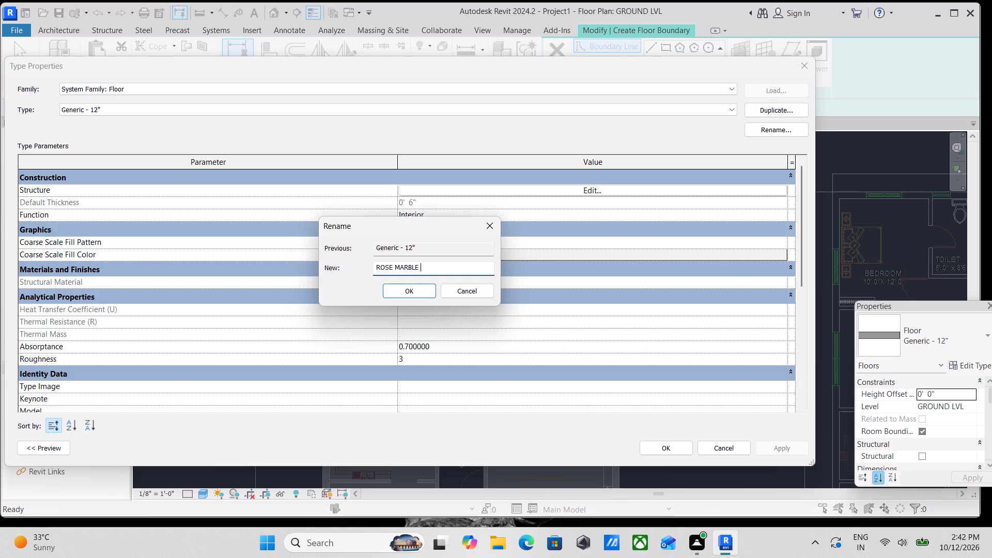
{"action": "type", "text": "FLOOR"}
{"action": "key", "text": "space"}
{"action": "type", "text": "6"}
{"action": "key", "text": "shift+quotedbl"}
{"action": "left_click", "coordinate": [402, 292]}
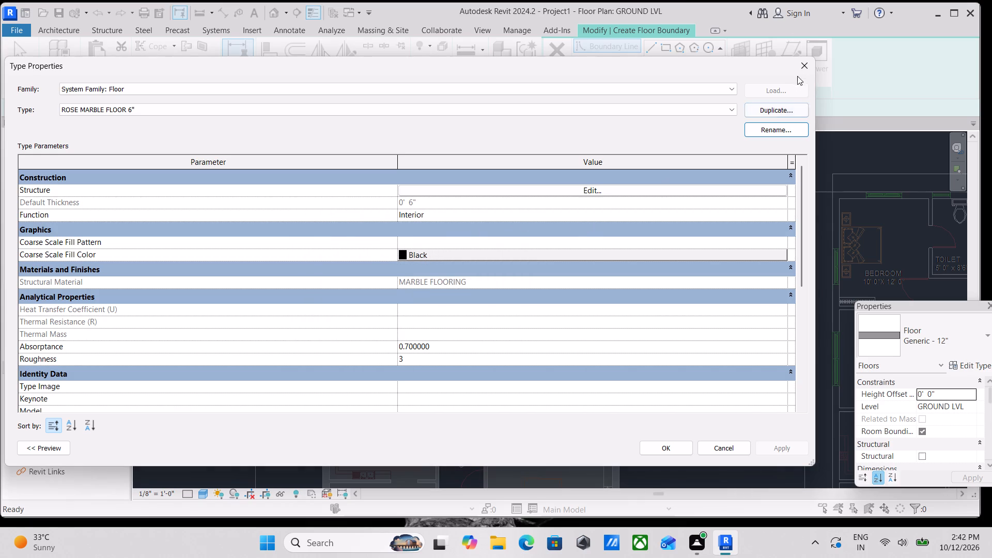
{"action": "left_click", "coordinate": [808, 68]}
Rename the Generic - 12" floor type as ROSE MARBLE FLOOR and apply the change.
{"action": "left_click", "coordinate": [983, 347]}
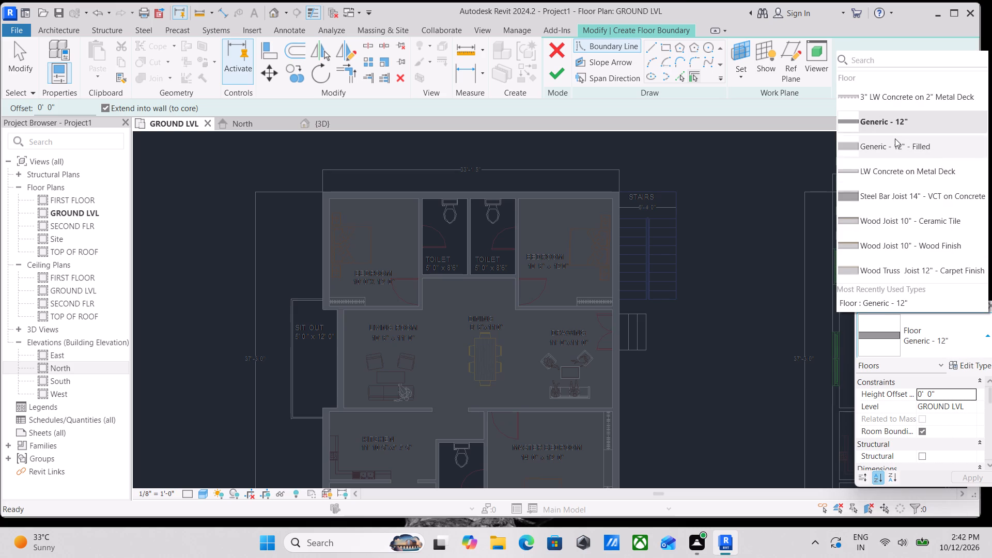
{"action": "left_click", "coordinate": [896, 128]}
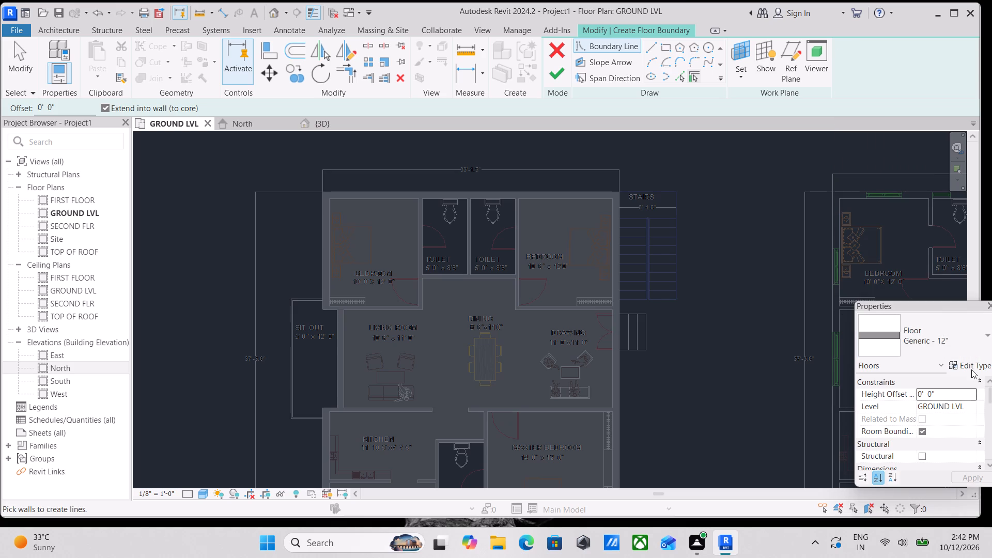
{"action": "left_click", "coordinate": [972, 367]}
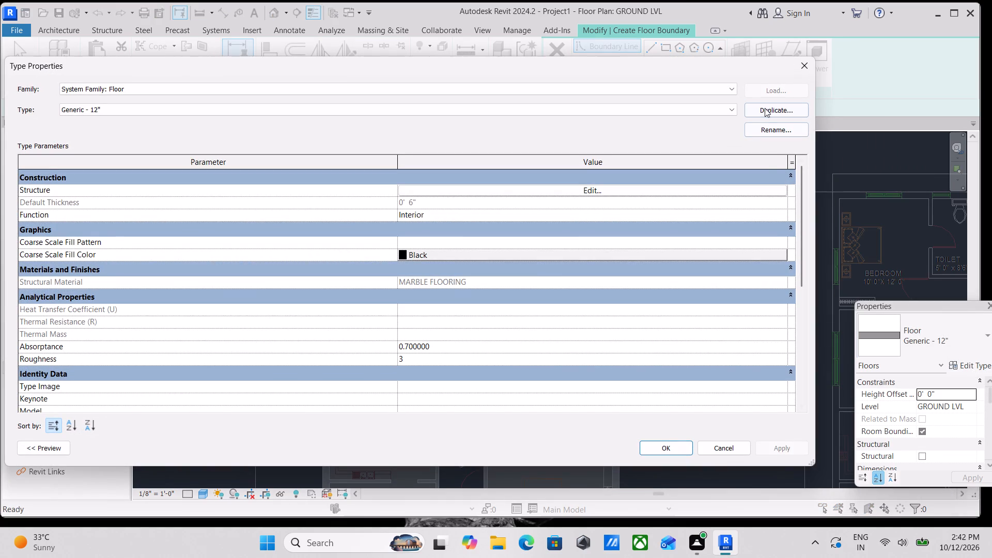
{"action": "left_click", "coordinate": [773, 128]}
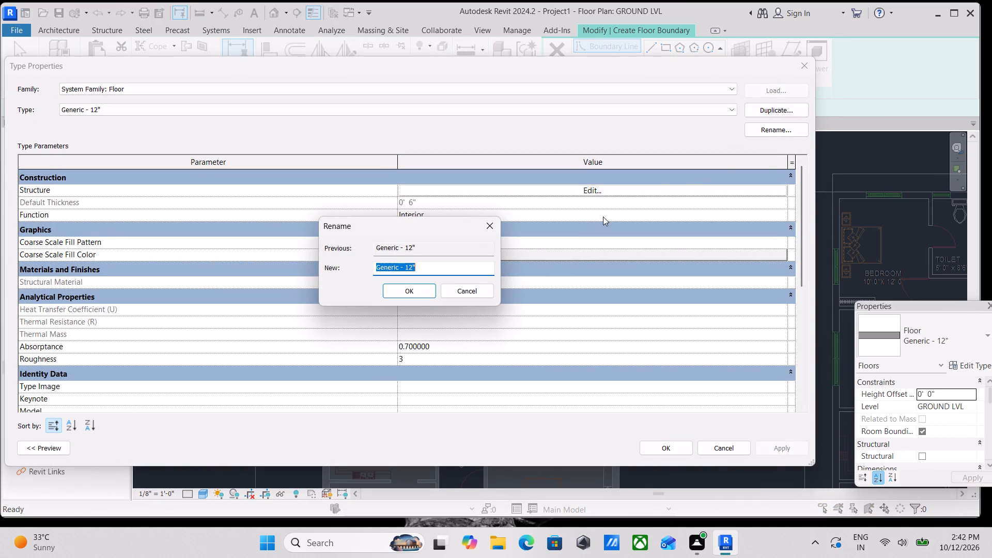
{"action": "key", "text": "BackSpace"}
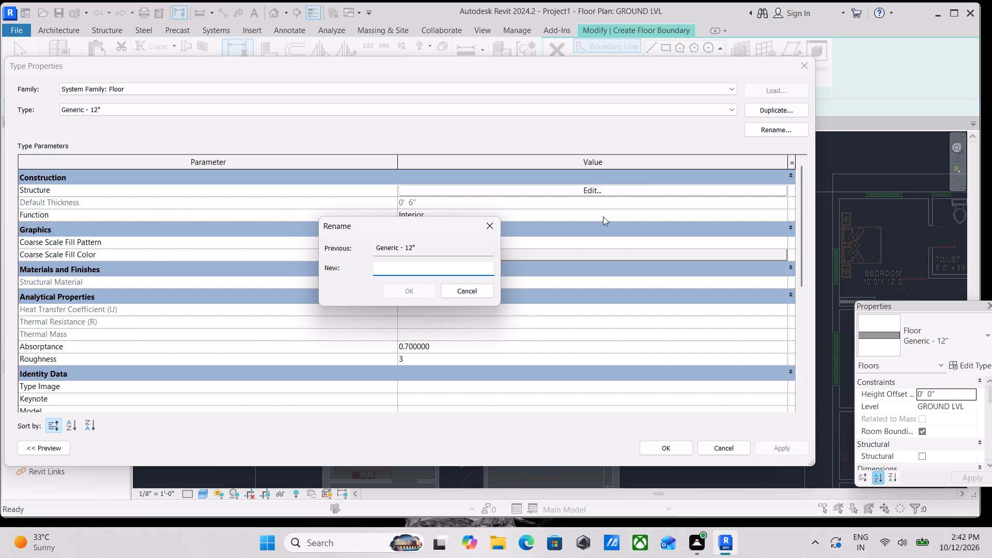
{"action": "type", "text": "ROSE"}
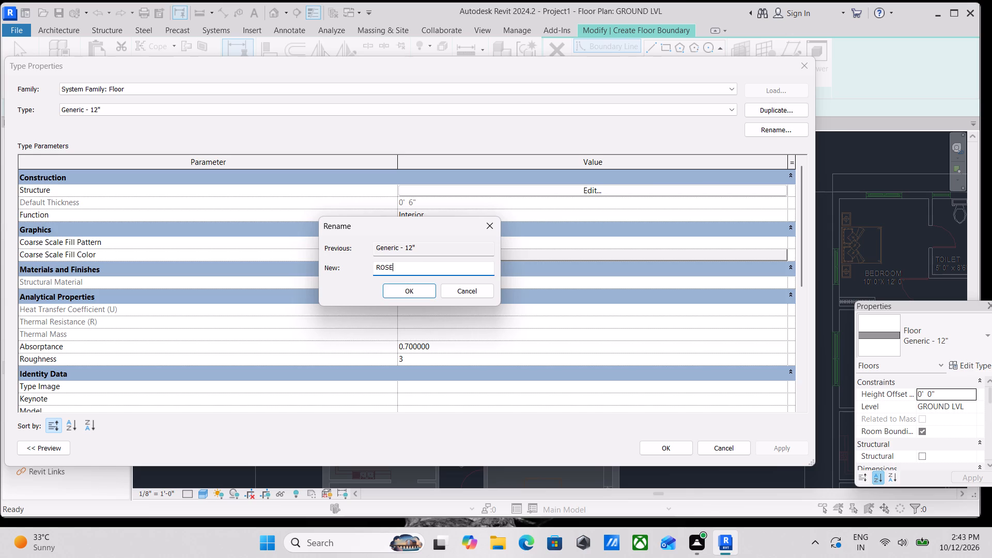
{"action": "key", "text": "space"}
{"action": "type", "text": "MARBLE"}
{"action": "key", "text": "space"}
{"action": "type", "text": "FLOOR"}
{"action": "left_click", "coordinate": [411, 292]}
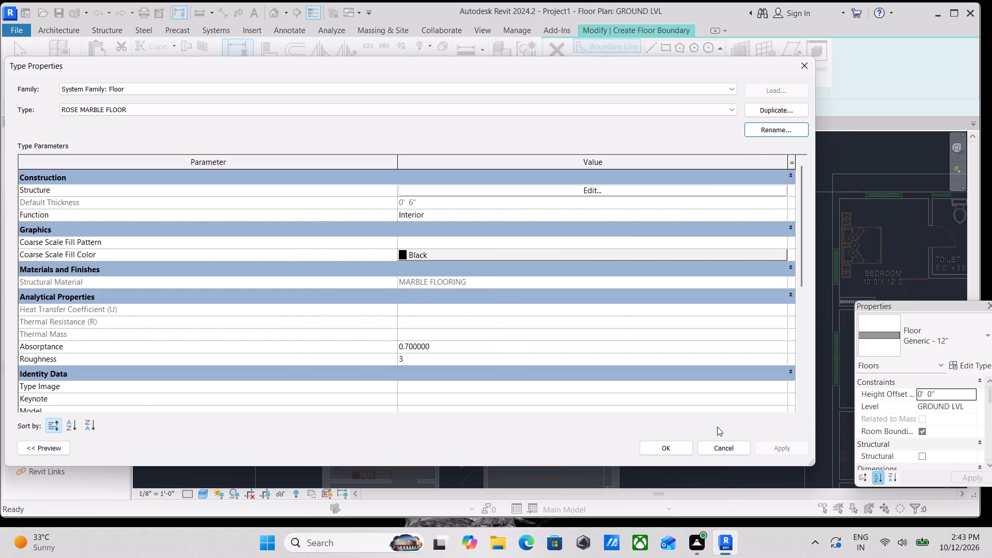
{"action": "left_click", "coordinate": [672, 443]}
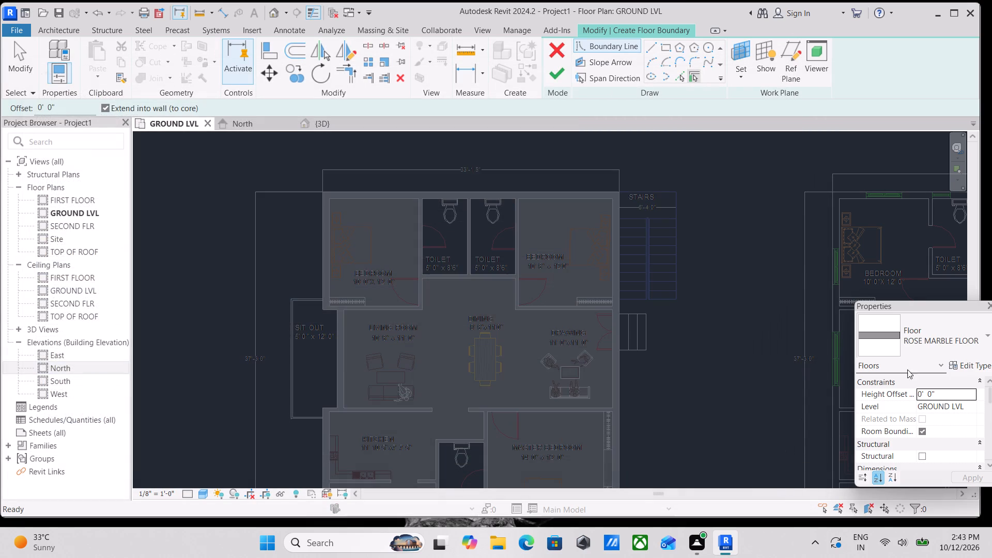
Duplicate the ROSE MARBLE FLOOR type as a new floor type named BATHROOM ANTI SKID FLOOR.
{"action": "scroll", "coordinate": [962, 356], "scroll_direction": "down", "scroll_amount": 1}
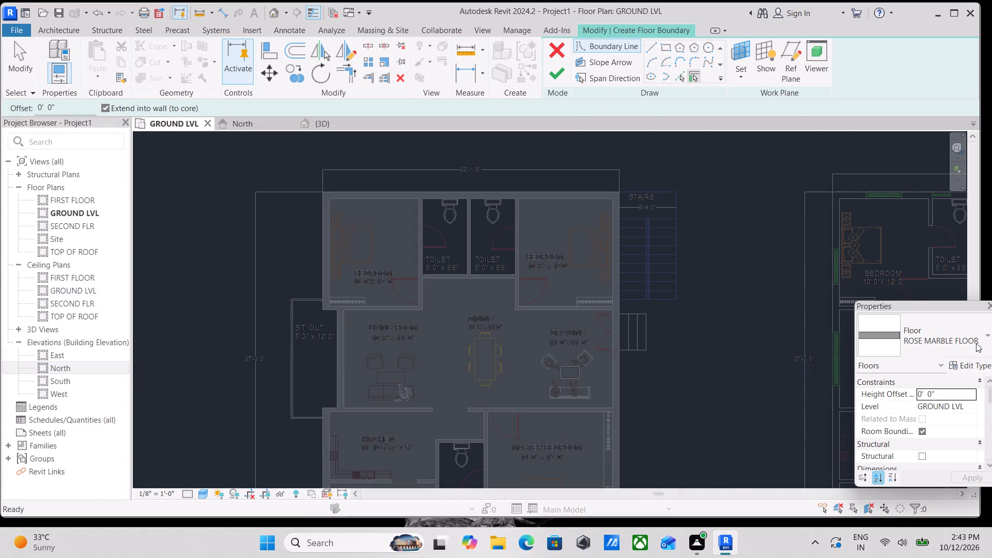
{"action": "left_click", "coordinate": [977, 342]}
{"action": "double_click", "coordinate": [979, 334]}
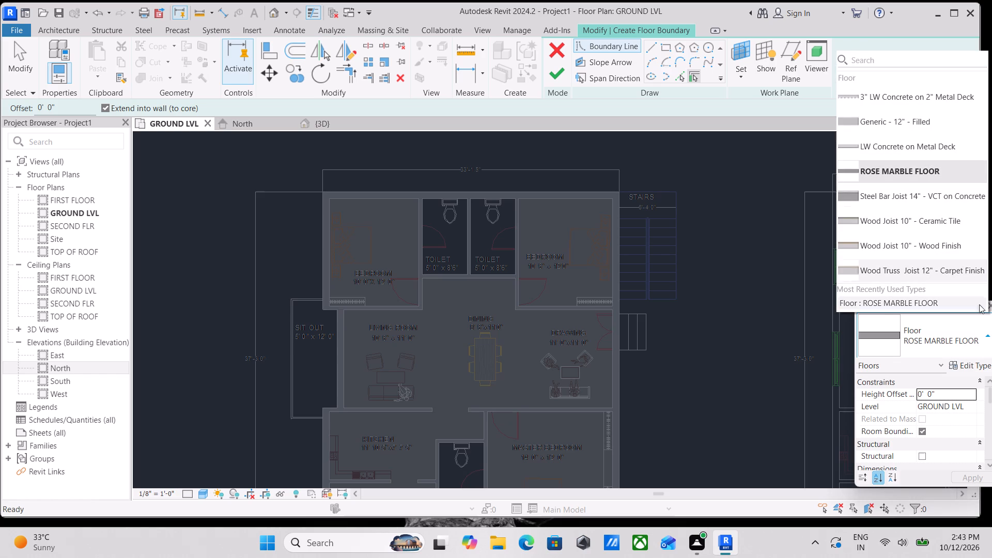
{"action": "left_click", "coordinate": [984, 338]}
{"action": "left_click", "coordinate": [981, 367]}
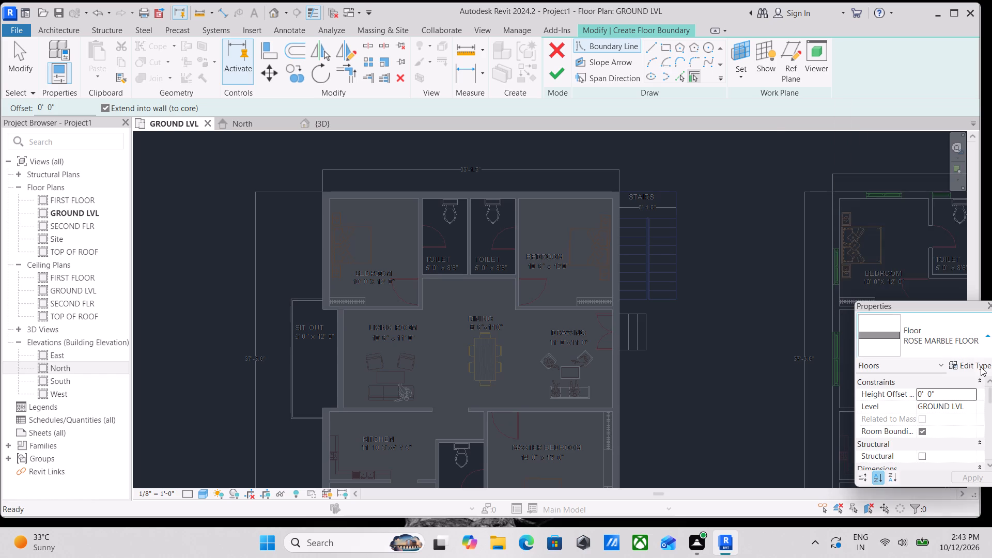
{"action": "left_click", "coordinate": [764, 114]}
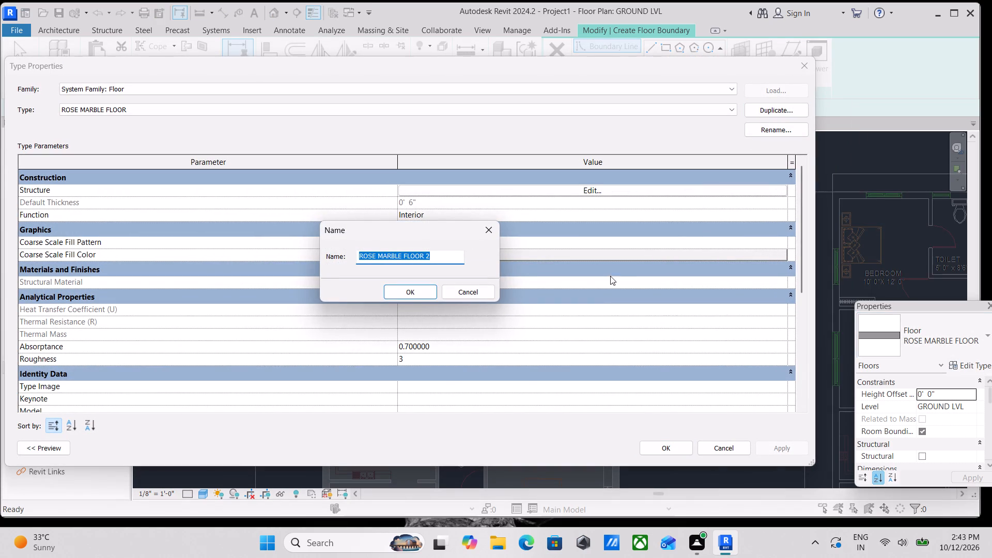
{"action": "key", "text": "BackSpace"}
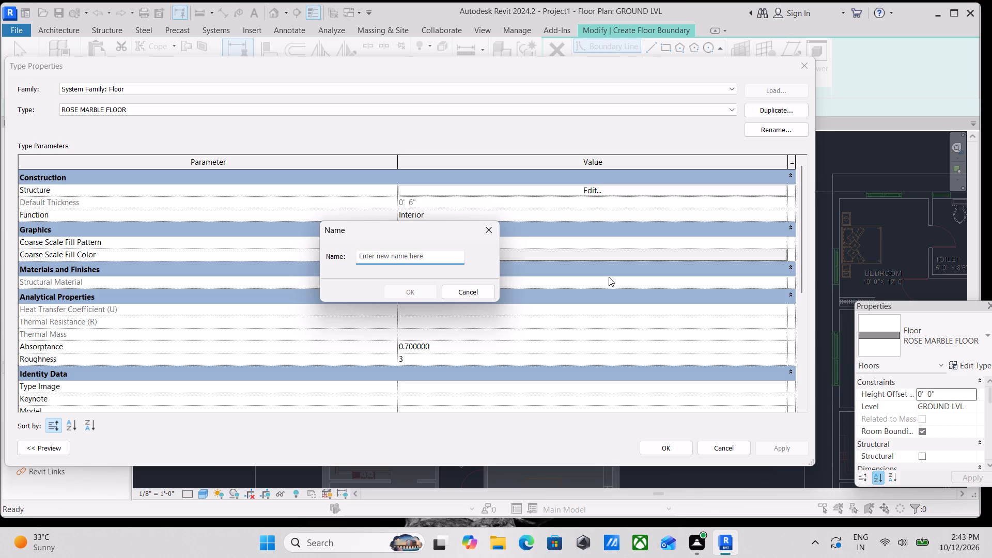
{"action": "type", "text": "BATH"}
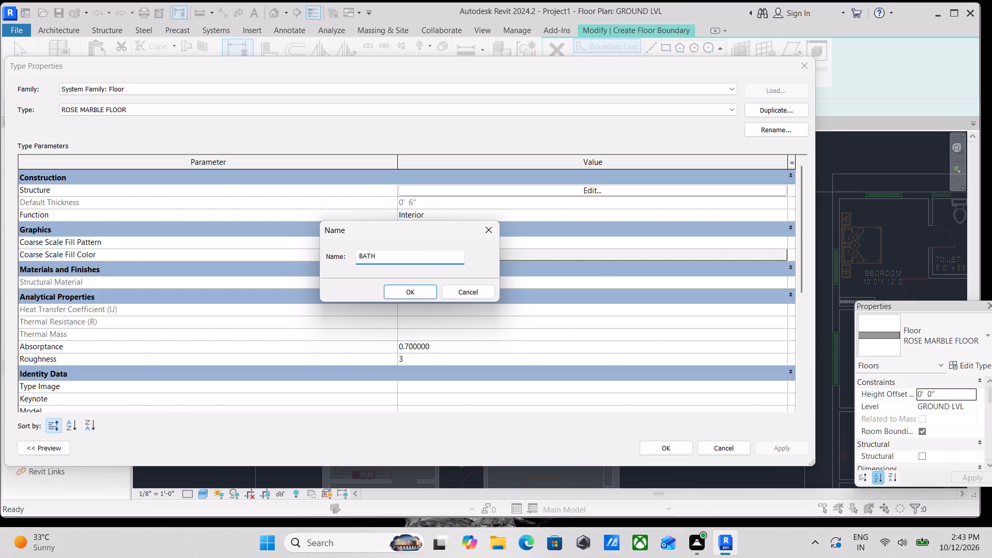
{"action": "type", "text": "RO"}
{"action": "key", "text": "o"}
{"action": "type", "text": "M AN"}
{"action": "type", "text": "TI SKID"}
{"action": "key", "text": "space"}
{"action": "type", "text": "FLOOR"}
{"action": "left_click", "coordinate": [415, 289]}
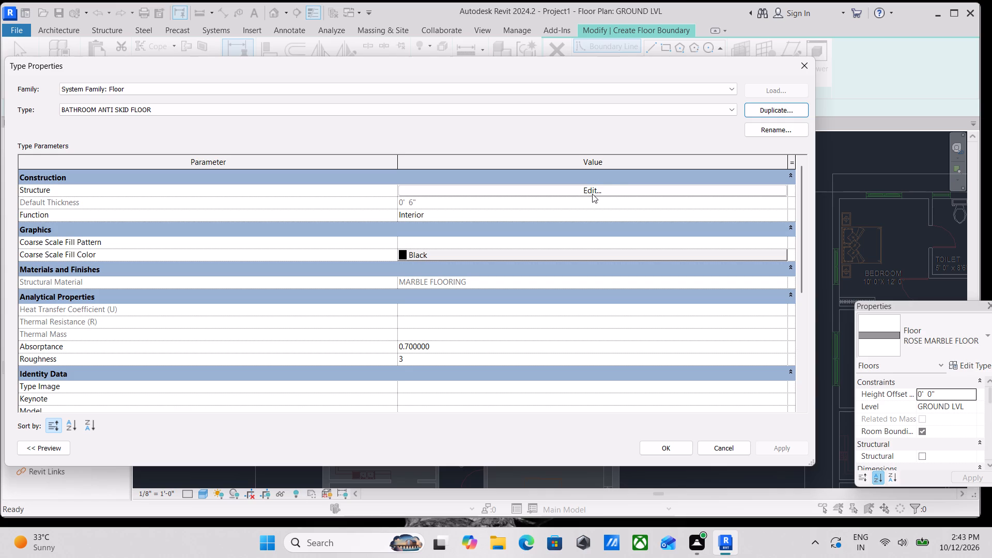
Create a new material named ANTI SKID TILE FLOOR for the structure layer of the bathroom floor type.
{"action": "left_click", "coordinate": [588, 189]}
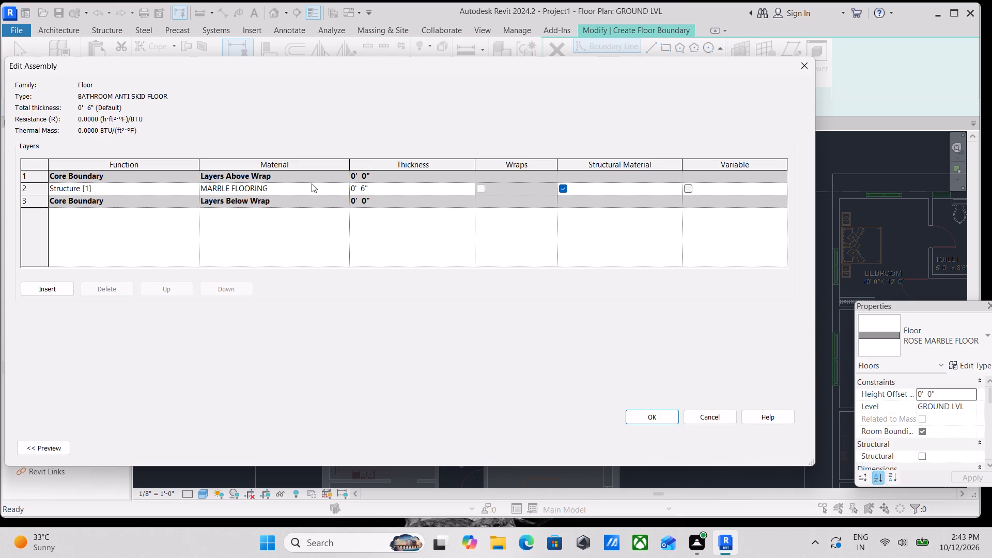
{"action": "left_click", "coordinate": [312, 183]}
{"action": "left_click", "coordinate": [343, 186]}
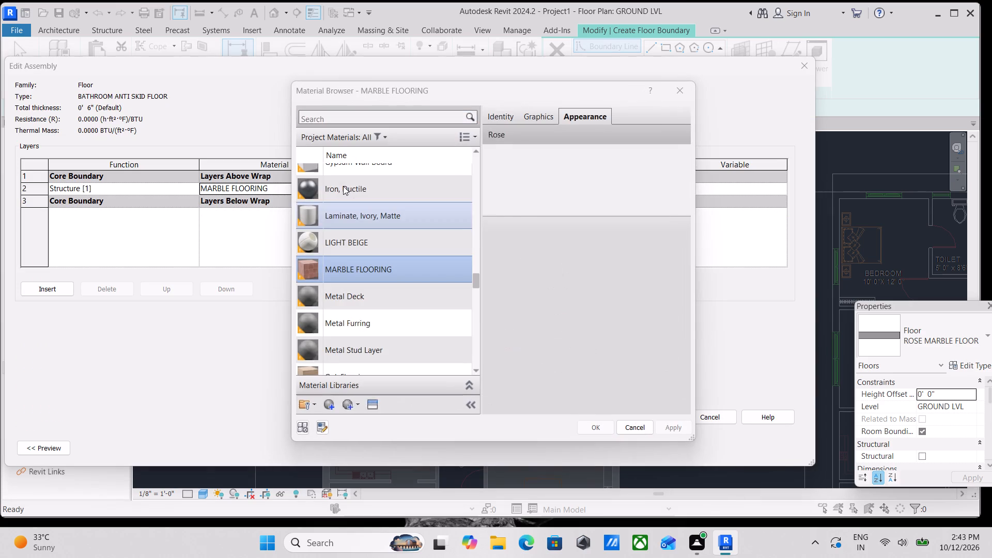
{"action": "left_click", "coordinate": [329, 404]}
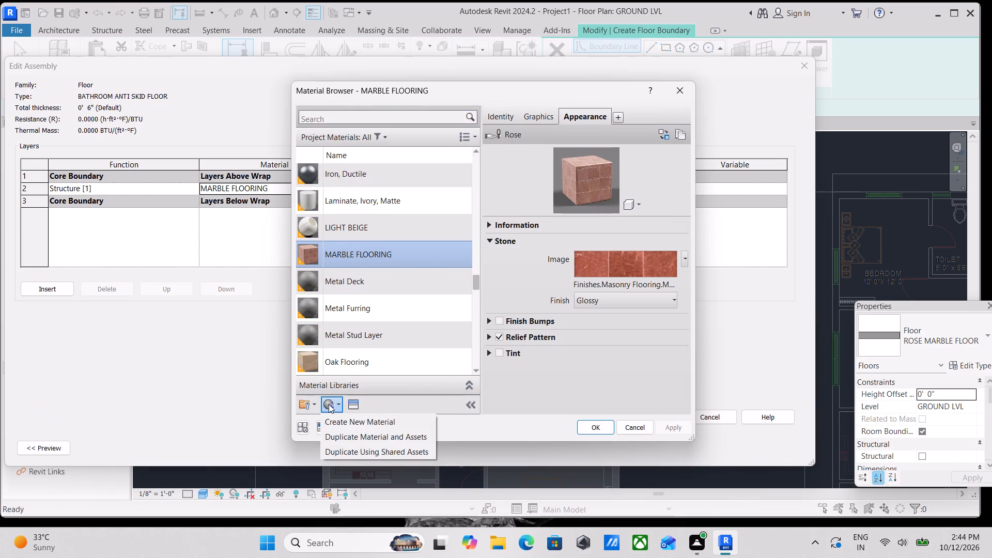
{"action": "left_click", "coordinate": [332, 416]}
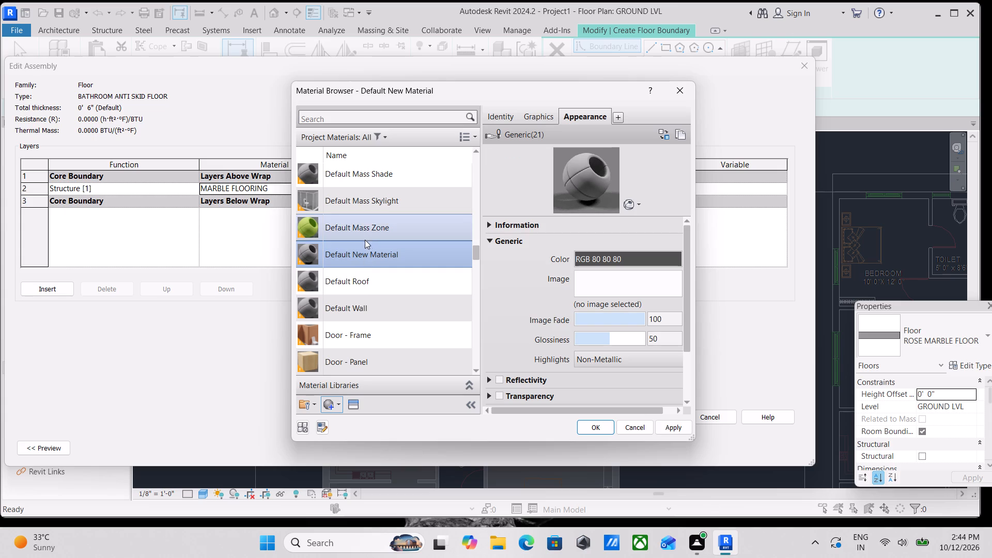
{"action": "right_click", "coordinate": [362, 251]}
{"action": "left_click", "coordinate": [376, 301]}
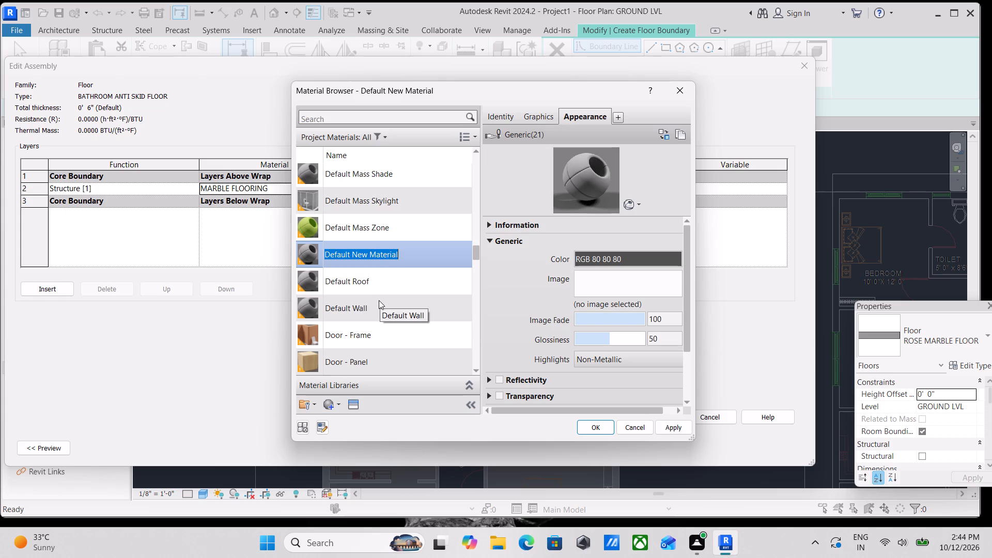
{"action": "type", "text": "MARBL"}
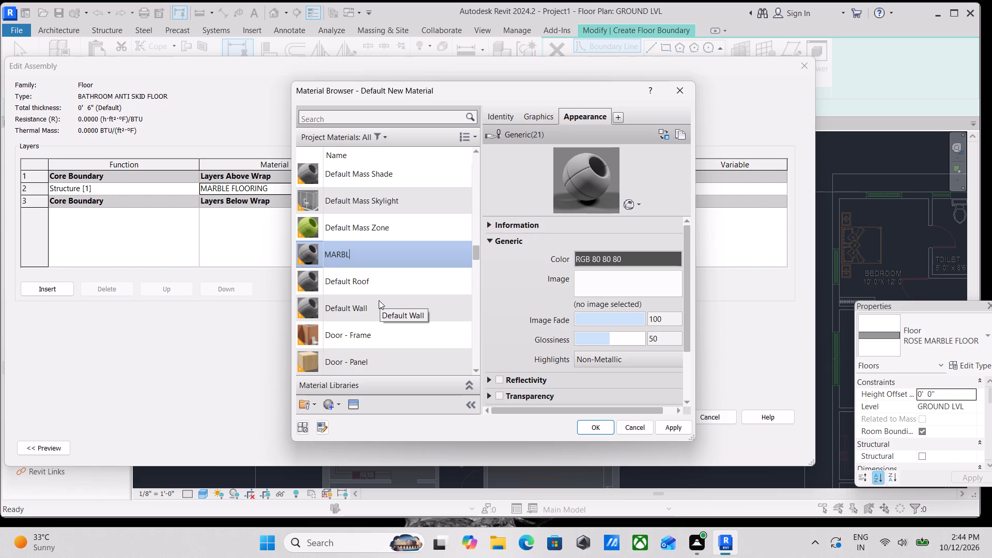
{"action": "key", "text": "BackSpace"}
{"action": "key", "text": "BackSpace"}
{"action": "key", "text": "BackSpace"}
{"action": "key", "text": "BackSpace"}
{"action": "key", "text": "BackSpace"}
{"action": "key", "text": "BackSpace"}
{"action": "key", "text": "BackSpace"}
{"action": "type", "text": "AN"}
{"action": "type", "text": "TI"}
{"action": "key", "text": "space"}
{"action": "key", "text": "BackSpace"}
{"action": "key", "text": "BackSpace"}
{"action": "key", "text": "BackSpace"}
{"action": "key", "text": "BackSpace"}
{"action": "key", "text": "BackSpace"}
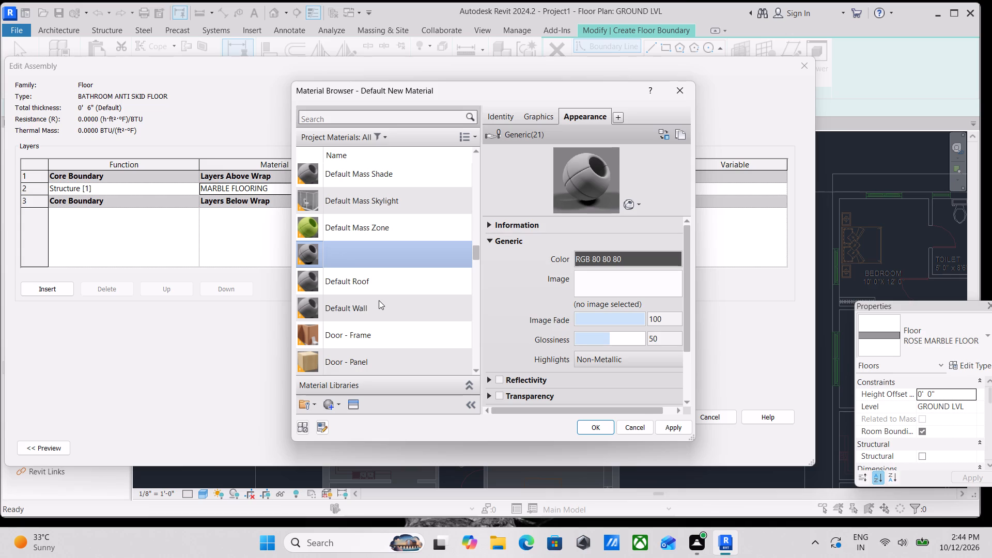
{"action": "type", "text": "ANTI TILE"}
{"action": "key", "text": "space"}
{"action": "key", "text": "BackSpace"}
{"action": "key", "text": "BackSpace"}
{"action": "key", "text": "BackSpace"}
{"action": "key", "text": "BackSpace"}
{"action": "key", "text": "BackSpace"}
{"action": "type", "text": "SKID"}
{"action": "key", "text": "space"}
{"action": "type", "text": "TILE FLOO"}
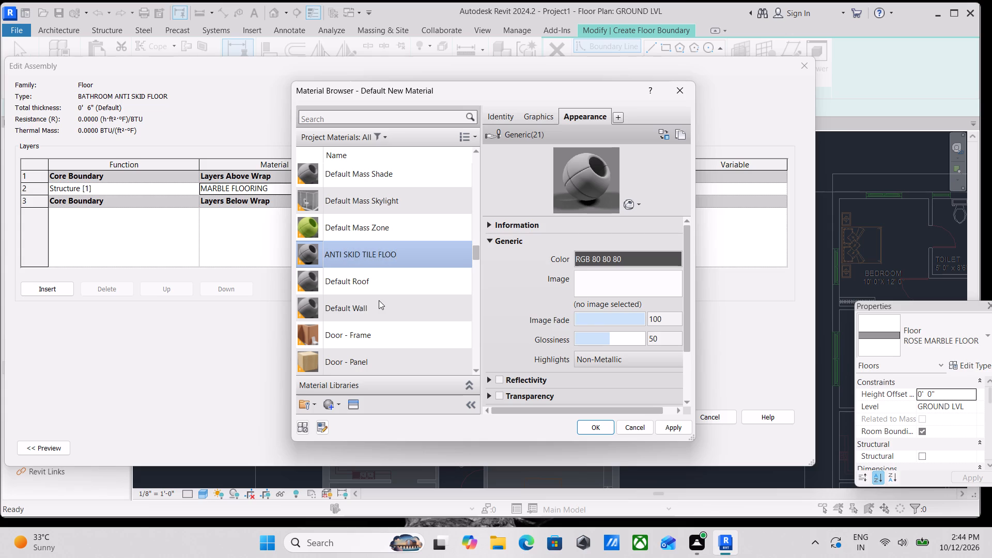
{"action": "key", "text": "r"}
{"action": "left_click", "coordinate": [677, 431]}
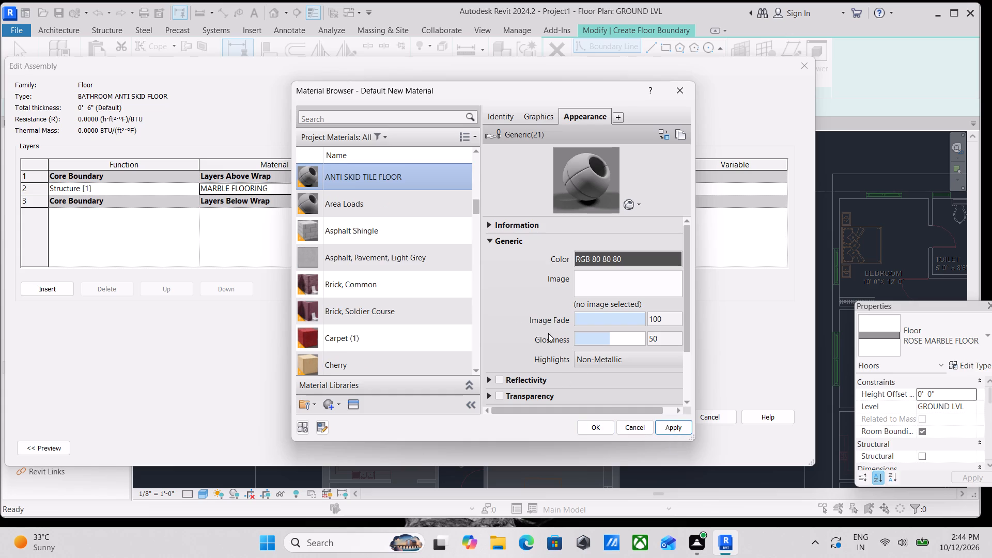
Give the new material the Circular Mosaic - Black & White 1 appearance from Flooring: Tile and assign it to the structure layer.
{"action": "left_click", "coordinate": [358, 403]}
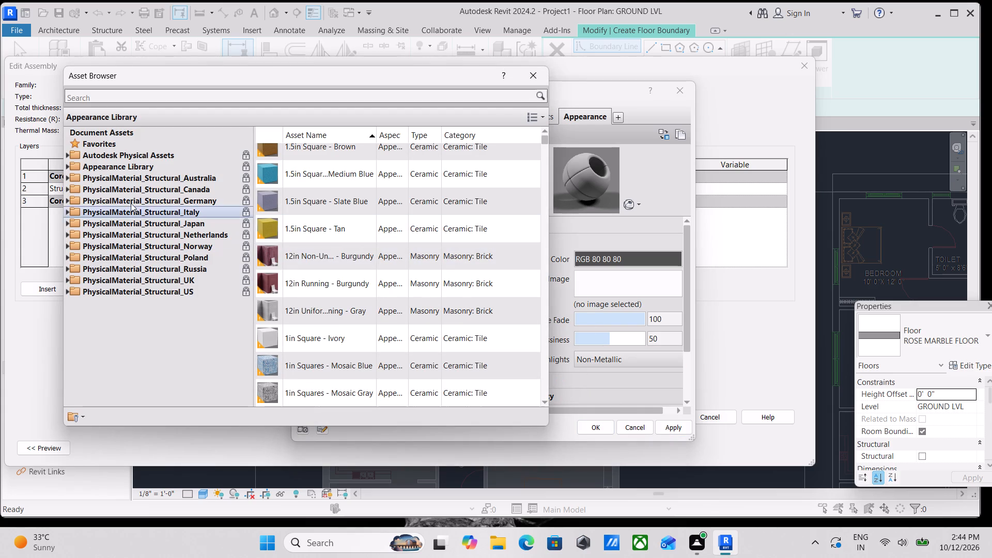
{"action": "left_click", "coordinate": [65, 165]}
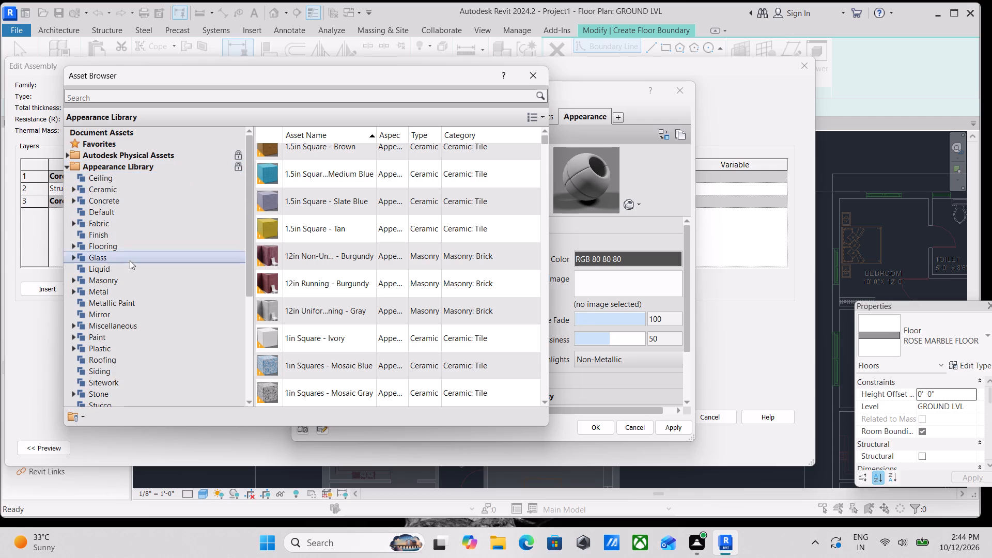
{"action": "left_click", "coordinate": [72, 246]}
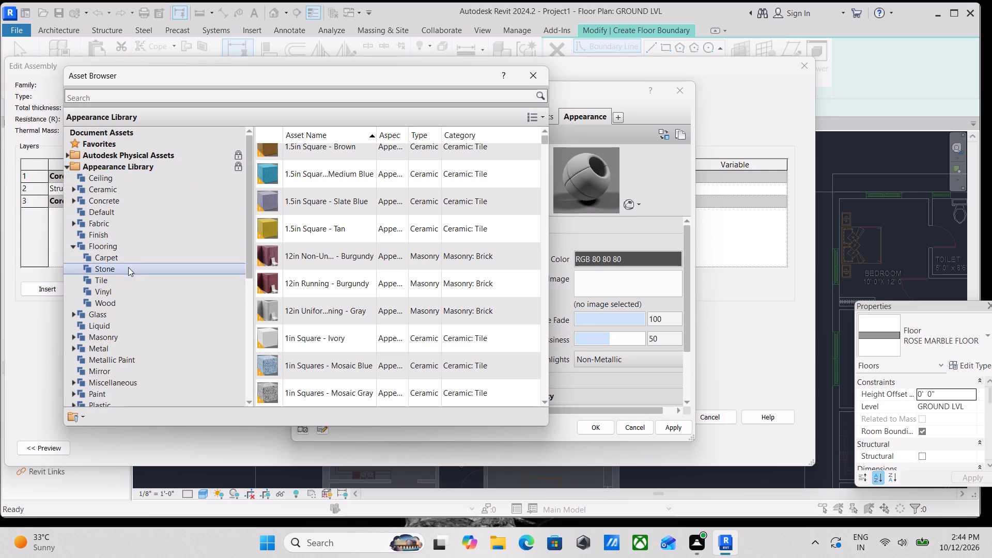
{"action": "double_click", "coordinate": [103, 280]}
{"action": "scroll", "coordinate": [333, 269], "scroll_direction": "down", "scroll_amount": 3}
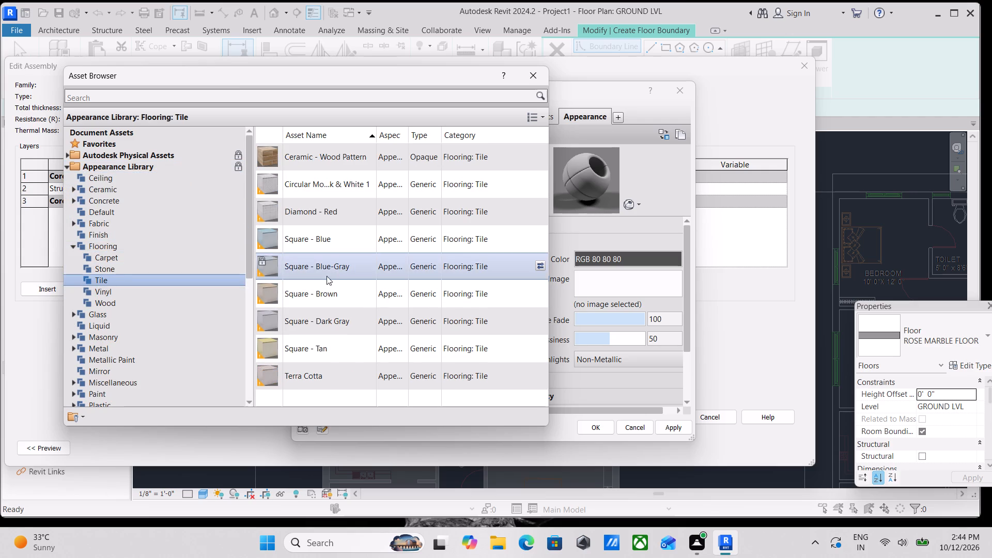
{"action": "left_click", "coordinate": [325, 272]}
{"action": "left_click", "coordinate": [324, 214]}
{"action": "scroll", "coordinate": [324, 214], "scroll_direction": "down", "scroll_amount": 4}
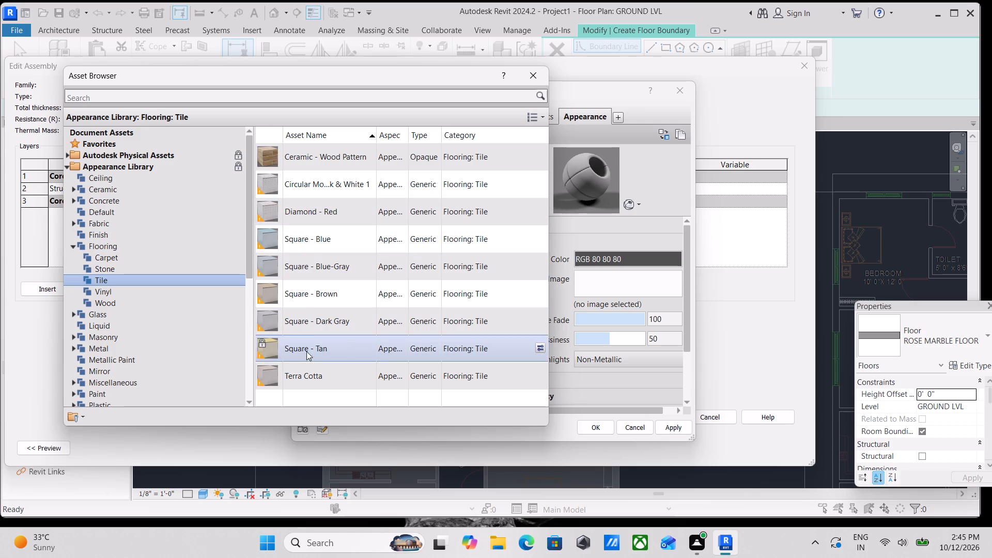
{"action": "scroll", "coordinate": [303, 361], "scroll_direction": "up", "scroll_amount": 2}
{"action": "double_click", "coordinate": [292, 183]}
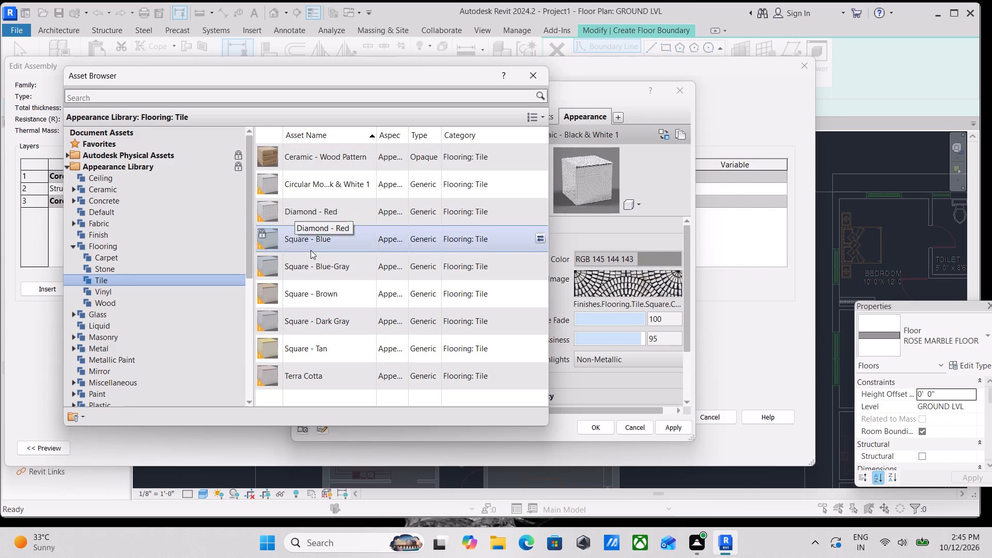
{"action": "left_click", "coordinate": [676, 432]}
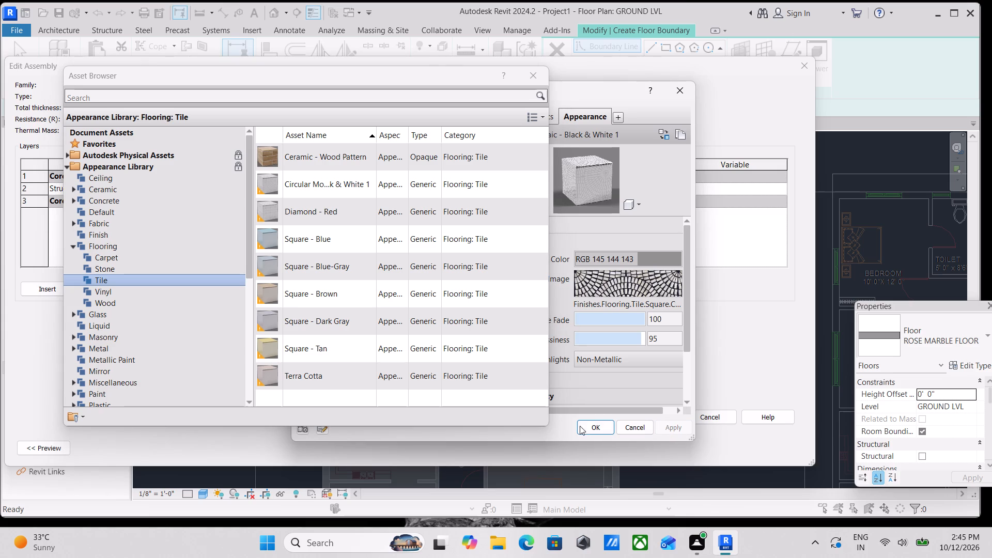
{"action": "left_click", "coordinate": [598, 428]}
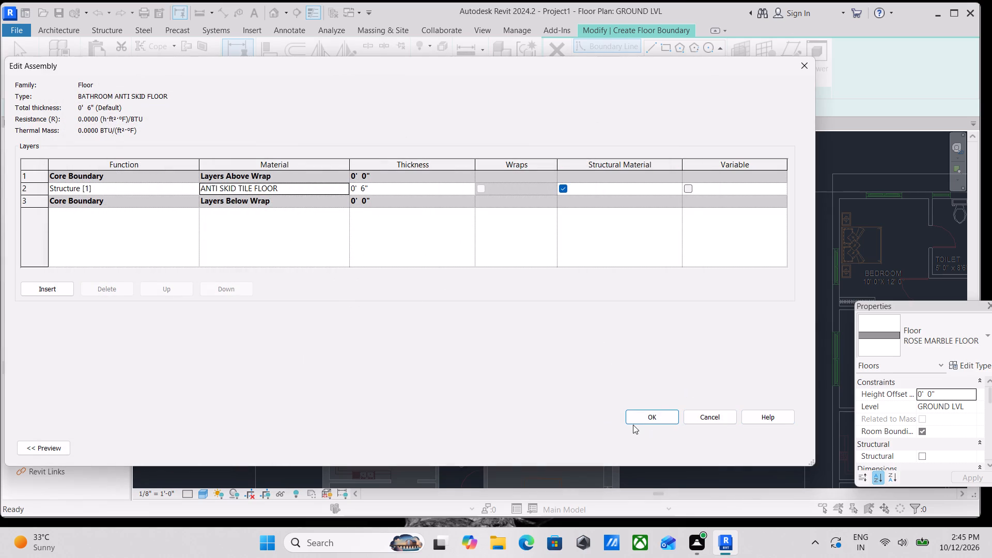
{"action": "left_click", "coordinate": [645, 412]}
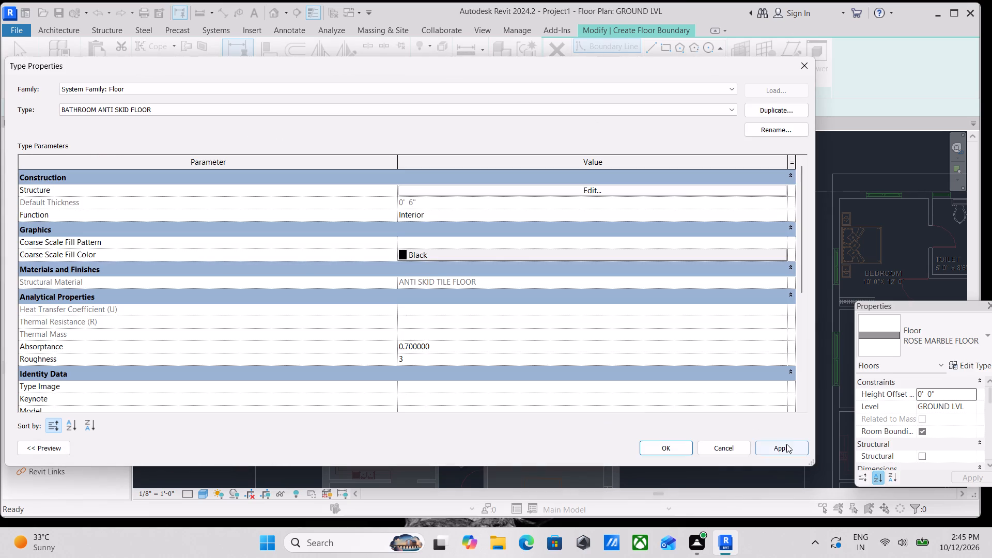
Apply the BATHROOM ANTI SKID FLOOR type settings and return to the floor boundary sketch.
{"action": "left_click", "coordinate": [785, 444]}
{"action": "left_click", "coordinate": [668, 448]}
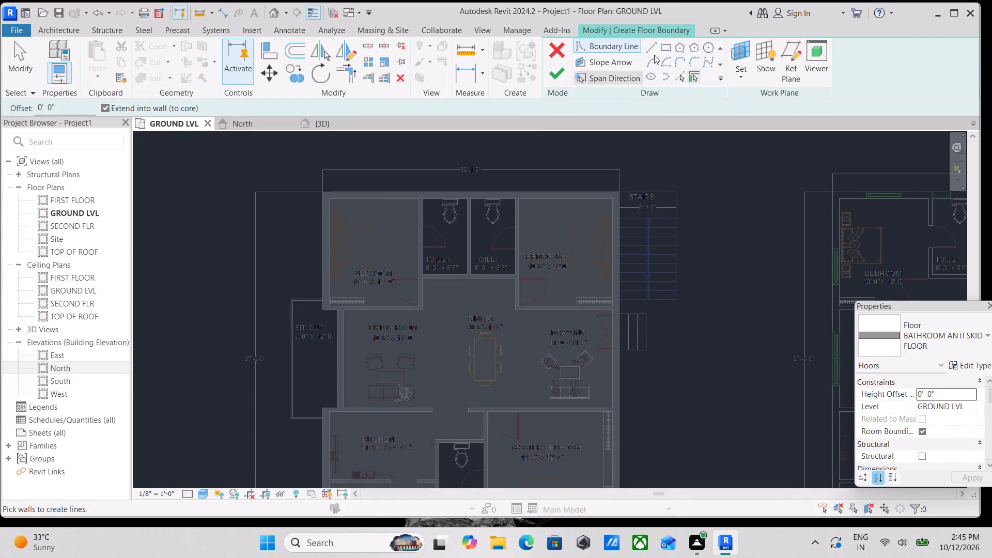
Sketch a rectangular floor boundary inside the toilet adjoining the 10'0" x 12'0" bedroom, from corner to corner of its inner walls.
{"action": "left_click", "coordinate": [663, 47]}
{"action": "scroll", "coordinate": [417, 216], "scroll_direction": "up", "scroll_amount": 5}
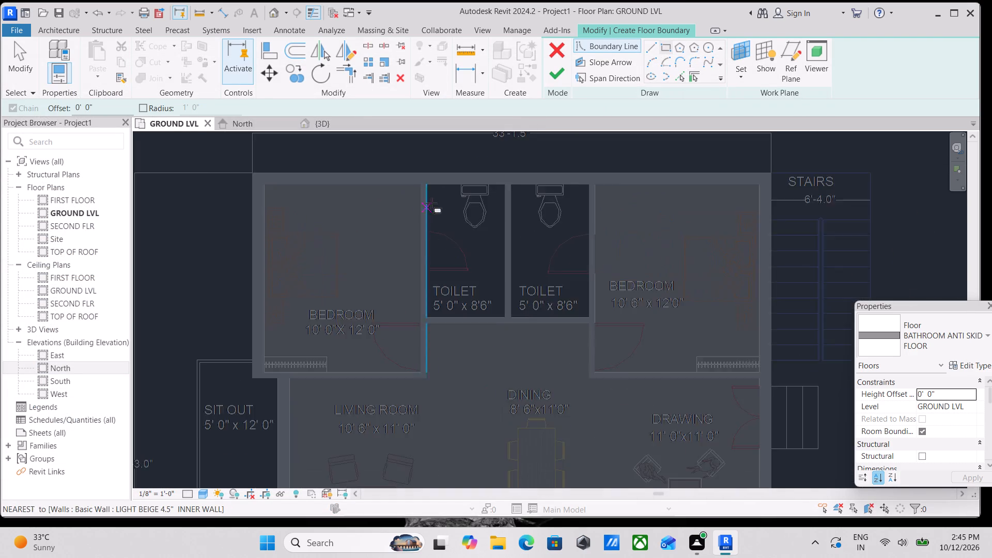
{"action": "scroll", "coordinate": [431, 203], "scroll_direction": "up", "scroll_amount": 7}
{"action": "left_click", "coordinate": [445, 207]}
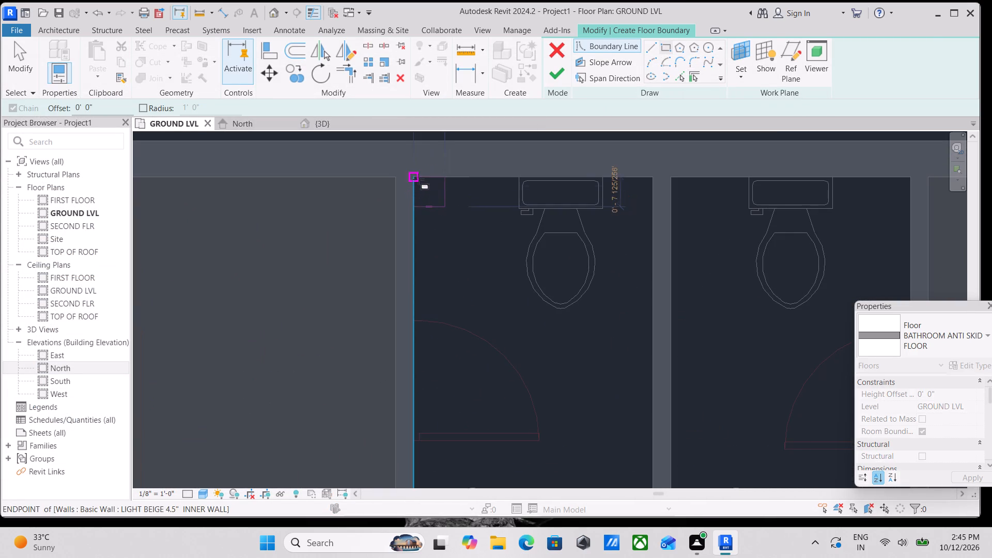
{"action": "key", "text": "Escape"}
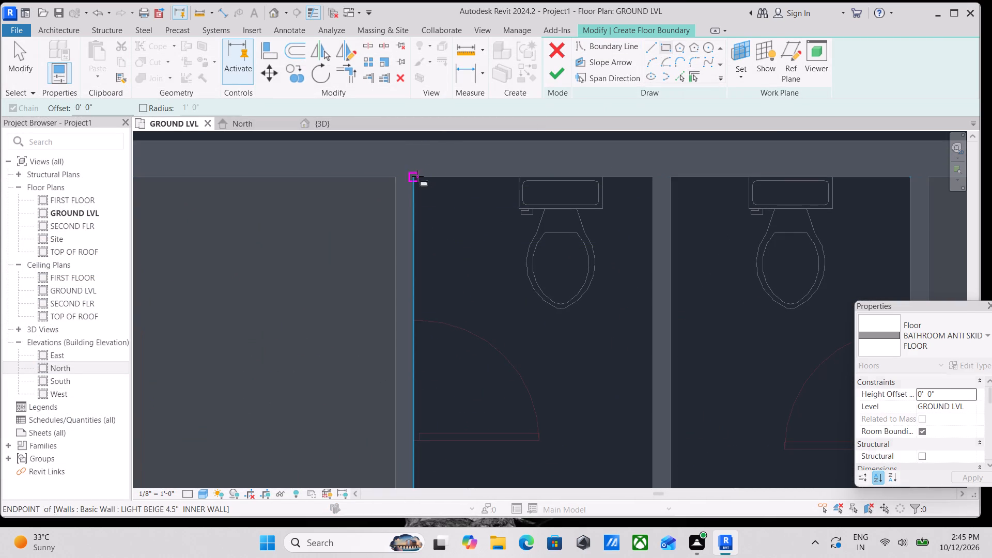
{"action": "left_click", "coordinate": [416, 177]}
{"action": "middle_click_drag", "start_coordinate": [500, 310], "coordinate": [422, 117]}
{"action": "scroll", "coordinate": [548, 344], "scroll_direction": "down", "scroll_amount": 1}
{"action": "middle_click_drag", "start_coordinate": [548, 344], "coordinate": [544, 291]}
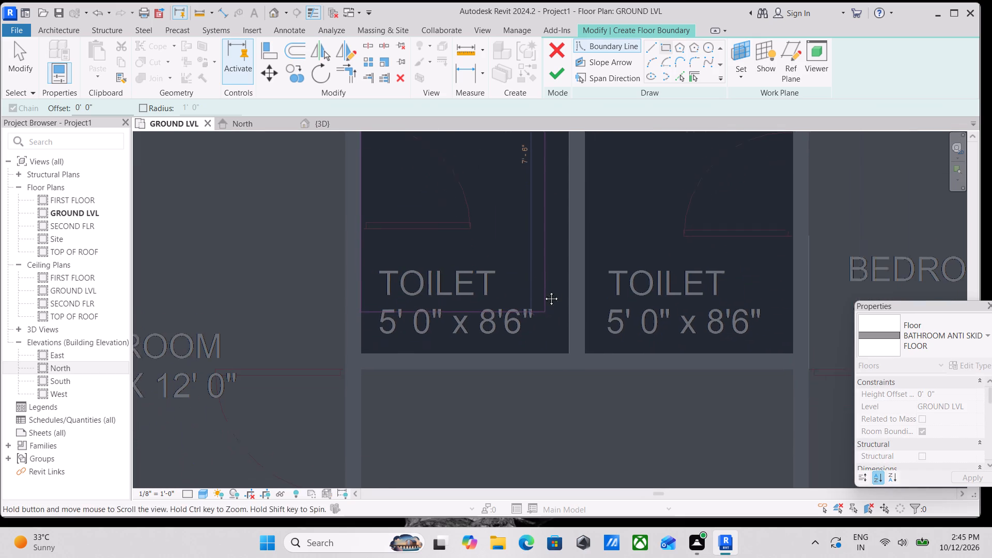
{"action": "middle_click_drag", "start_coordinate": [544, 291], "coordinate": [544, 289]}
{"action": "left_click", "coordinate": [566, 329]}
Sketch a second rectangular floor boundary inside the toilet adjoining the 10'6" x 12'0" bedroom.
{"action": "scroll", "coordinate": [593, 262], "scroll_direction": "down", "scroll_amount": 3}
{"action": "middle_click_drag", "start_coordinate": [556, 302], "coordinate": [483, 366]}
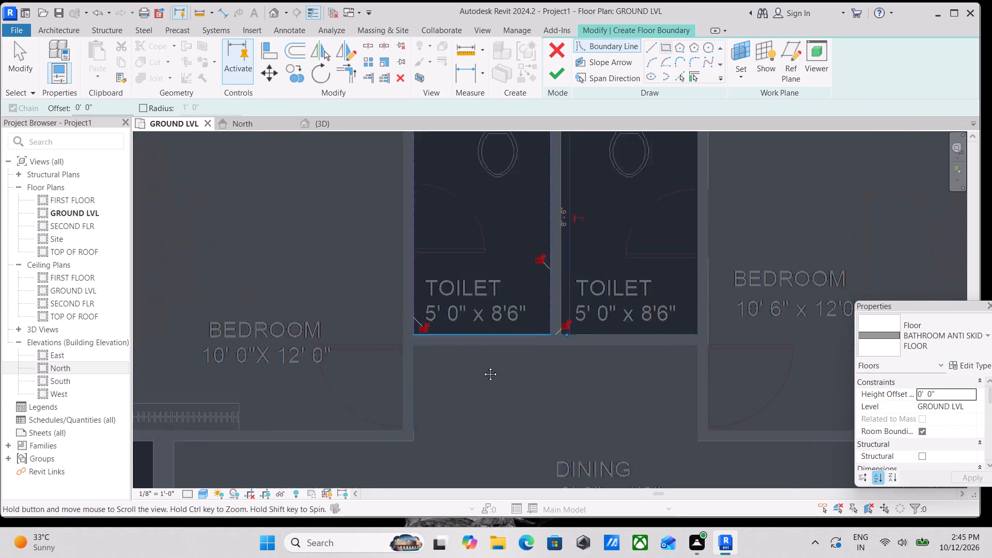
{"action": "middle_click_drag", "start_coordinate": [483, 366], "coordinate": [455, 384]}
{"action": "middle_click_drag", "start_coordinate": [517, 271], "coordinate": [471, 375]}
{"action": "scroll", "coordinate": [439, 256], "scroll_direction": "up", "scroll_amount": 5}
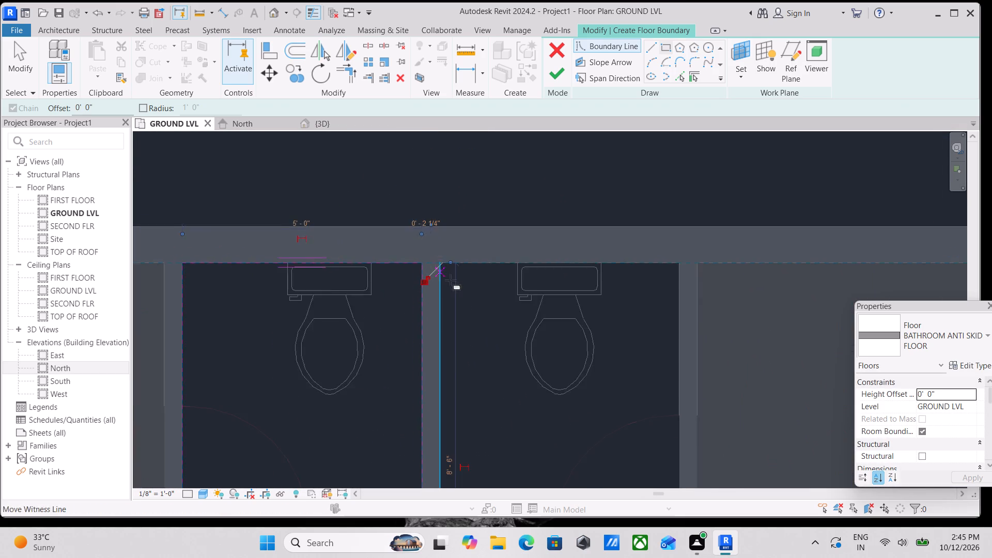
{"action": "scroll", "coordinate": [451, 280], "scroll_direction": "up", "scroll_amount": 2}
{"action": "left_click", "coordinate": [437, 253]}
{"action": "middle_click_drag", "start_coordinate": [539, 421], "coordinate": [499, 209]}
{"action": "scroll", "coordinate": [539, 421], "scroll_direction": "down", "scroll_amount": 1}
{"action": "scroll", "coordinate": [595, 343], "scroll_direction": "down", "scroll_amount": 2}
{"action": "middle_click_drag", "start_coordinate": [595, 343], "coordinate": [499, 215]}
{"action": "middle_click_drag", "start_coordinate": [561, 344], "coordinate": [522, 265]}
{"action": "left_click", "coordinate": [557, 330]}
Sketch a third rectangular boundary inside the toilet beside the master bedroom and finish the BATHROOM ANTI SKID FLOOR floor.
{"action": "scroll", "coordinate": [534, 238], "scroll_direction": "down", "scroll_amount": 2}
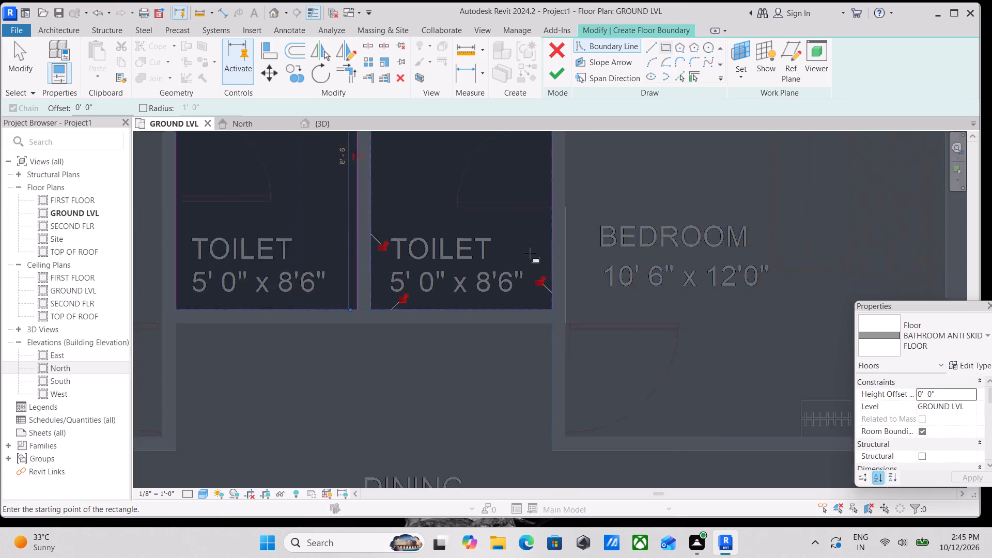
{"action": "scroll", "coordinate": [530, 253], "scroll_direction": "down", "scroll_amount": 6}
{"action": "middle_click_drag", "start_coordinate": [481, 327], "coordinate": [537, 174]}
{"action": "scroll", "coordinate": [526, 262], "scroll_direction": "down", "scroll_amount": 4}
{"action": "middle_click_drag", "start_coordinate": [535, 401], "coordinate": [506, 327]}
{"action": "scroll", "coordinate": [478, 326], "scroll_direction": "up", "scroll_amount": 11}
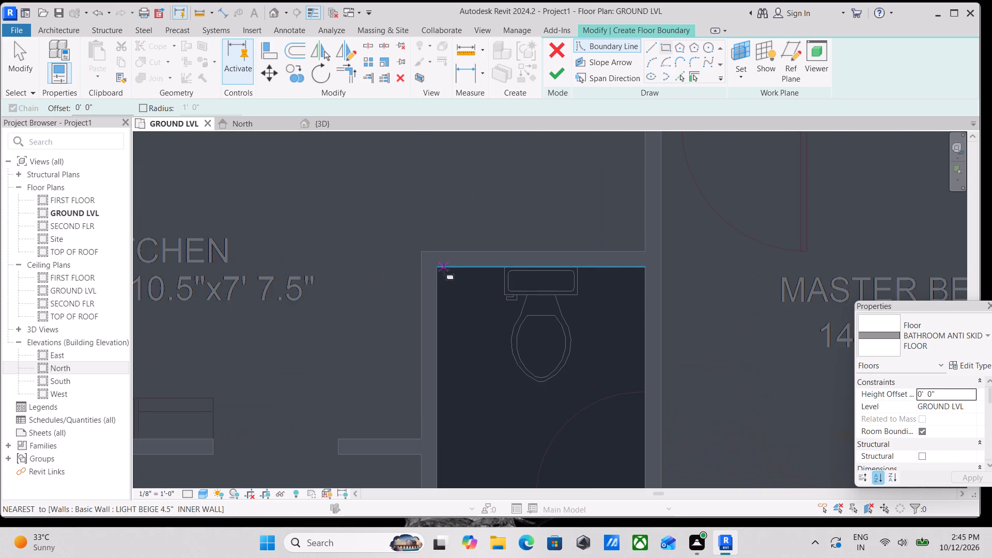
{"action": "left_click", "coordinate": [439, 269]}
{"action": "scroll", "coordinate": [506, 370], "scroll_direction": "down", "scroll_amount": 1}
{"action": "middle_click_drag", "start_coordinate": [506, 370], "coordinate": [436, 192]}
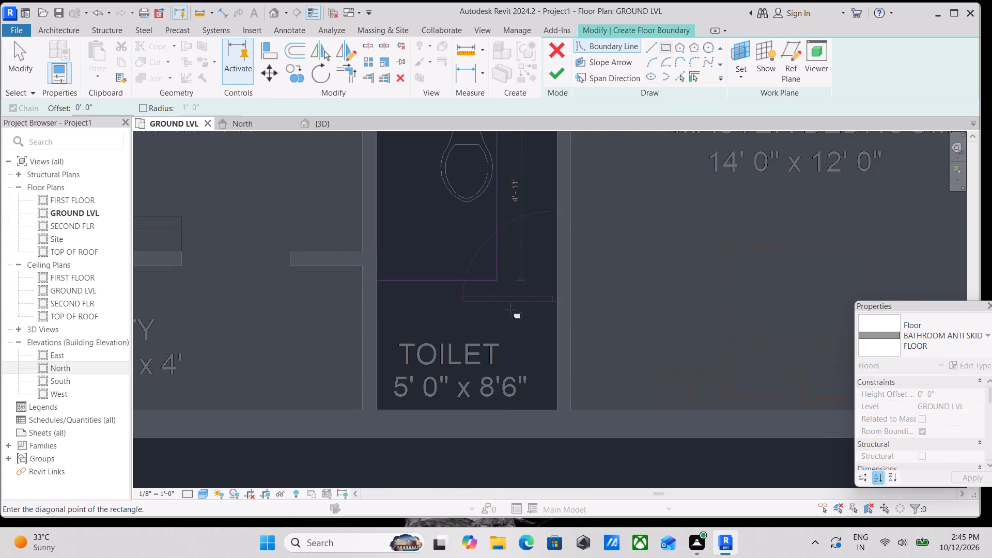
{"action": "left_click", "coordinate": [555, 409]}
{"action": "scroll", "coordinate": [541, 292], "scroll_direction": "down", "scroll_amount": 3}
{"action": "middle_click_drag", "start_coordinate": [541, 292], "coordinate": [535, 372]}
{"action": "left_click", "coordinate": [560, 77]}
{"action": "scroll", "coordinate": [508, 197], "scroll_direction": "down", "scroll_amount": 1}
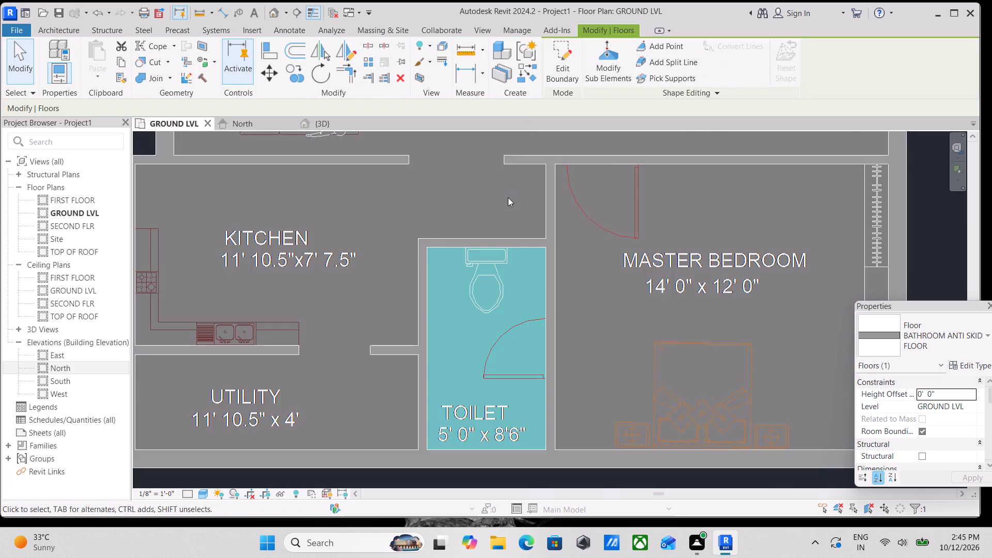
{"action": "scroll", "coordinate": [508, 197], "scroll_direction": "down", "scroll_amount": 3}
{"action": "middle_click_drag", "start_coordinate": [508, 197], "coordinate": [505, 325]}
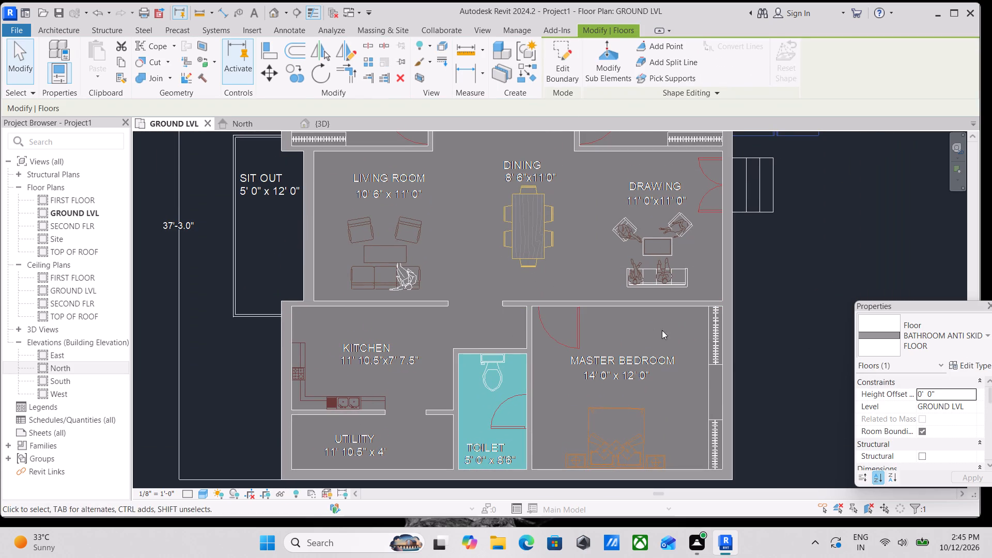
{"action": "key", "text": "Escape"}
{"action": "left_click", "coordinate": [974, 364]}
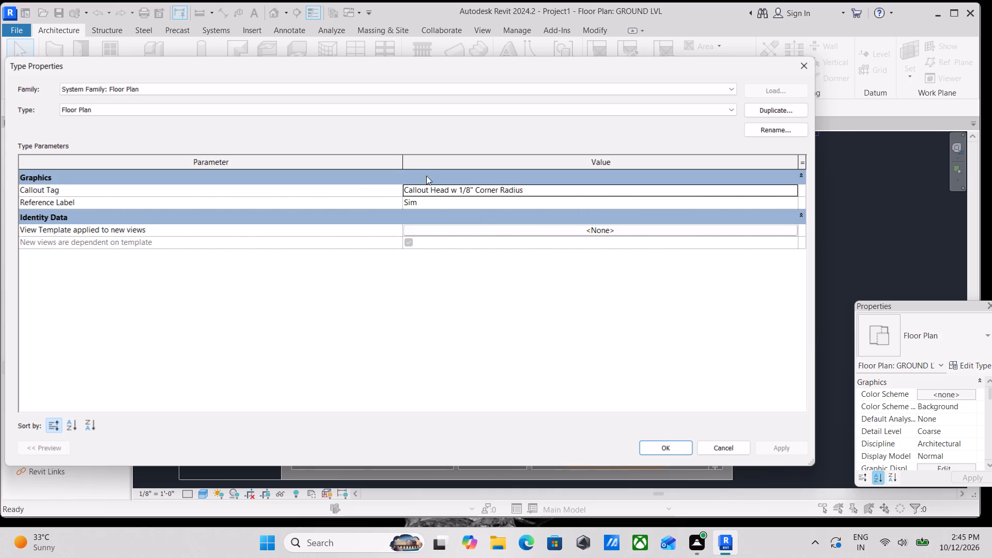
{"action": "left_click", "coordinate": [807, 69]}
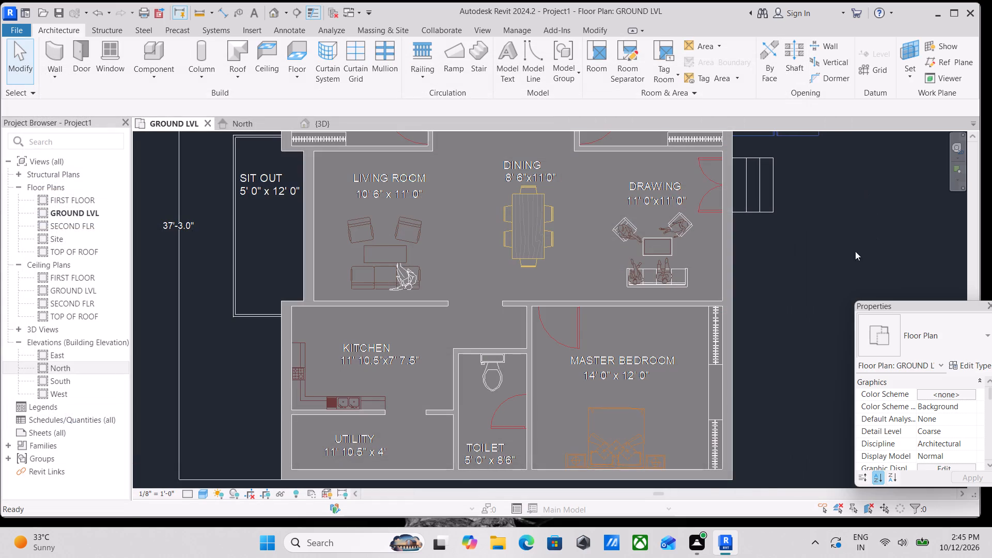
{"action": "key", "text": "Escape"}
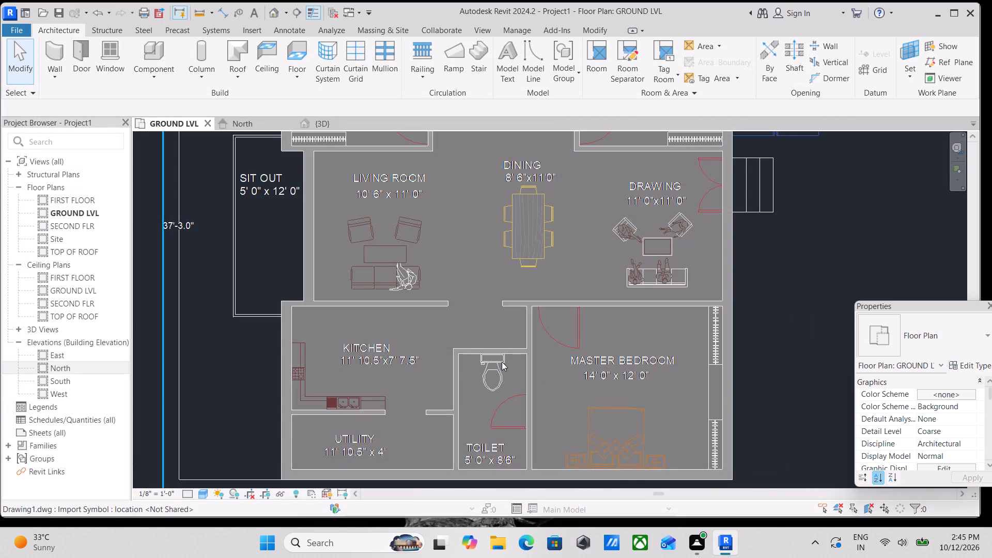
Inspect the ground-floor walls and floors from several sides in the 3D view.
{"action": "scroll", "coordinate": [502, 362], "scroll_direction": "down", "scroll_amount": 2}
{"action": "left_click", "coordinate": [324, 126]}
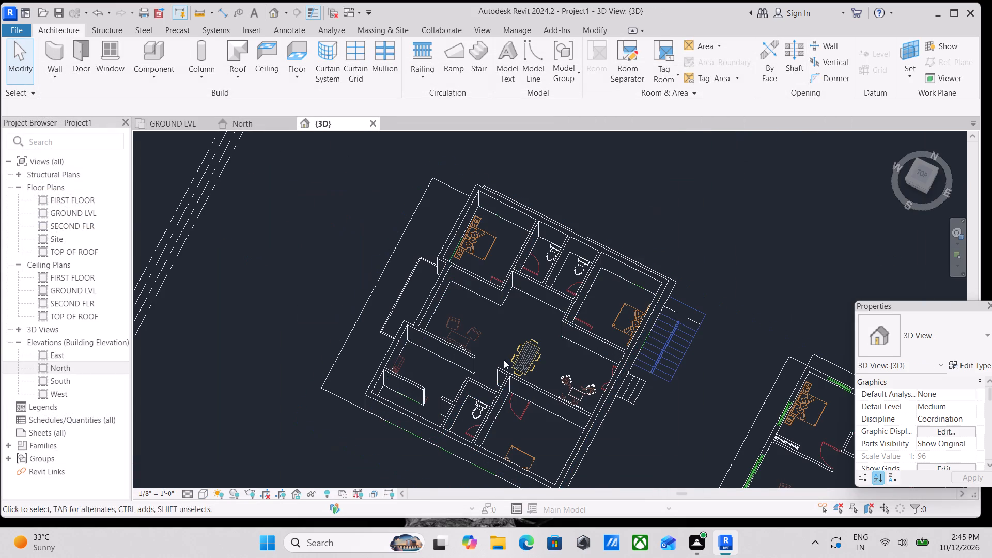
{"action": "middle_click_drag", "start_coordinate": [492, 430], "coordinate": [367, 244], "text": "shift"}
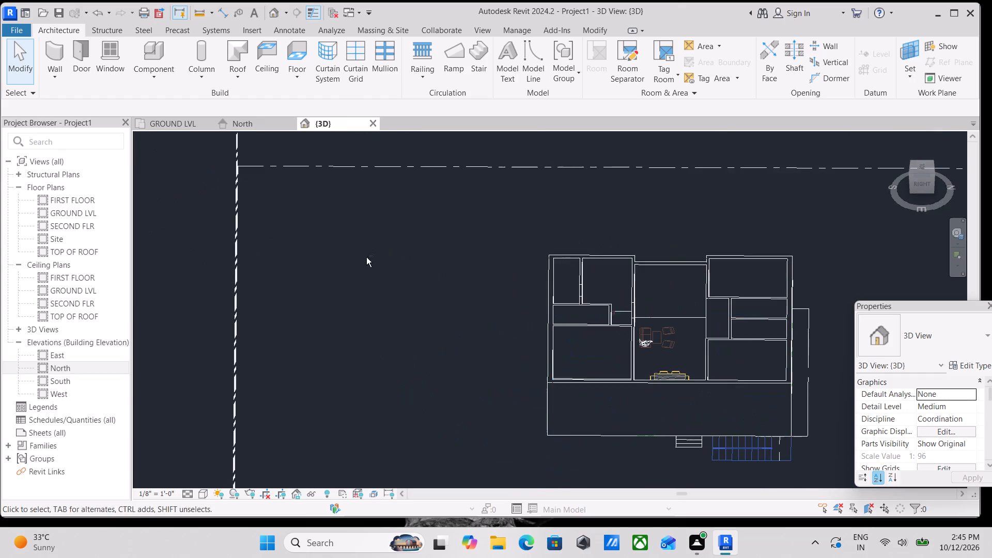
{"action": "scroll", "coordinate": [604, 412], "scroll_direction": "up", "scroll_amount": 3}
{"action": "scroll", "coordinate": [585, 338], "scroll_direction": "up", "scroll_amount": 3}
{"action": "key", "text": "grave"}
{"action": "scroll", "coordinate": [582, 338], "scroll_direction": "down", "scroll_amount": 4}
{"action": "scroll", "coordinate": [639, 326], "scroll_direction": "down", "scroll_amount": 1}
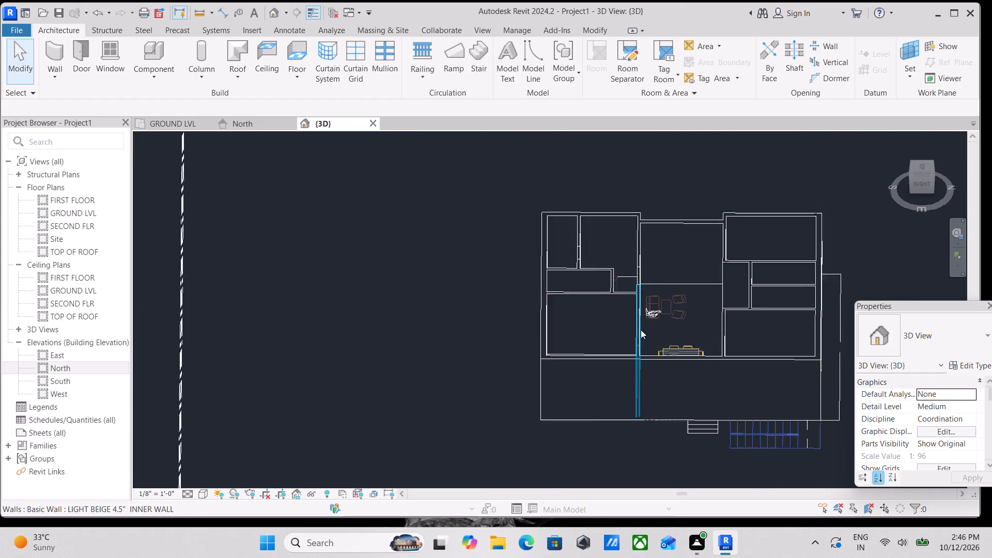
{"action": "scroll", "coordinate": [641, 330], "scroll_direction": "down", "scroll_amount": 1}
{"action": "middle_click_drag", "start_coordinate": [592, 339], "coordinate": [746, 363], "text": "shift"}
{"action": "middle_click_drag", "start_coordinate": [590, 439], "coordinate": [622, 349]}
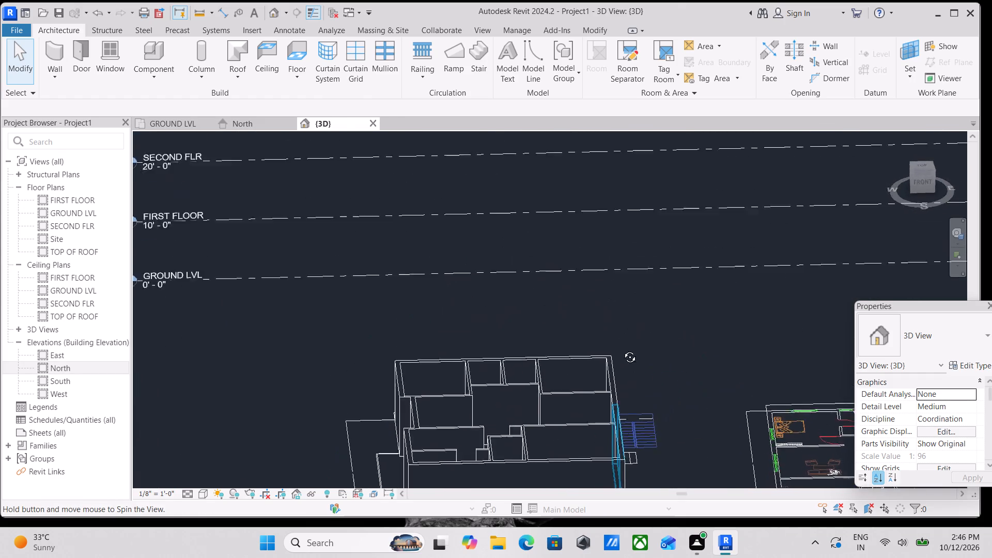
{"action": "middle_click_drag", "start_coordinate": [622, 349], "coordinate": [664, 253]}
{"action": "middle_click_drag", "start_coordinate": [609, 413], "coordinate": [430, 400], "text": "shift"}
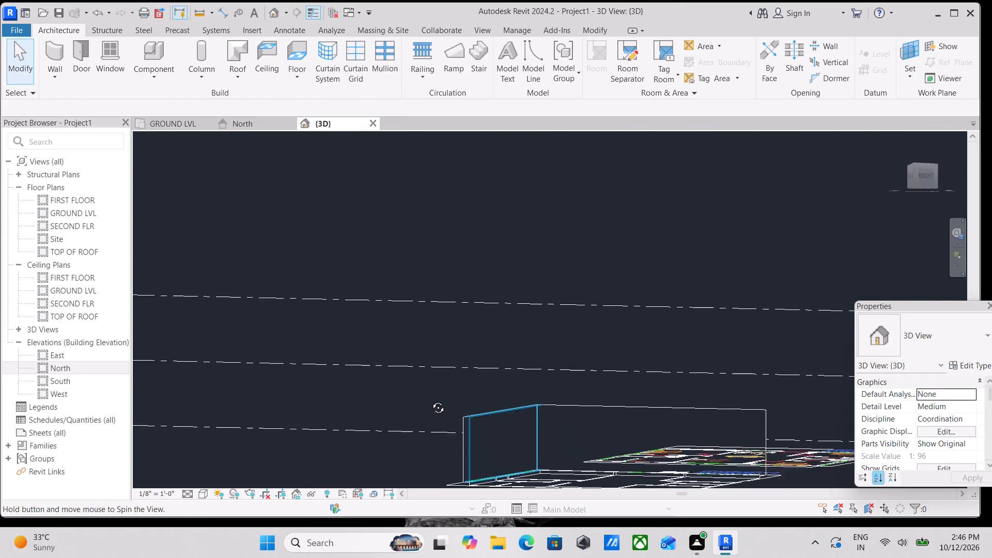
{"action": "middle_click_drag", "start_coordinate": [430, 400], "coordinate": [600, 461], "text": "shift"}
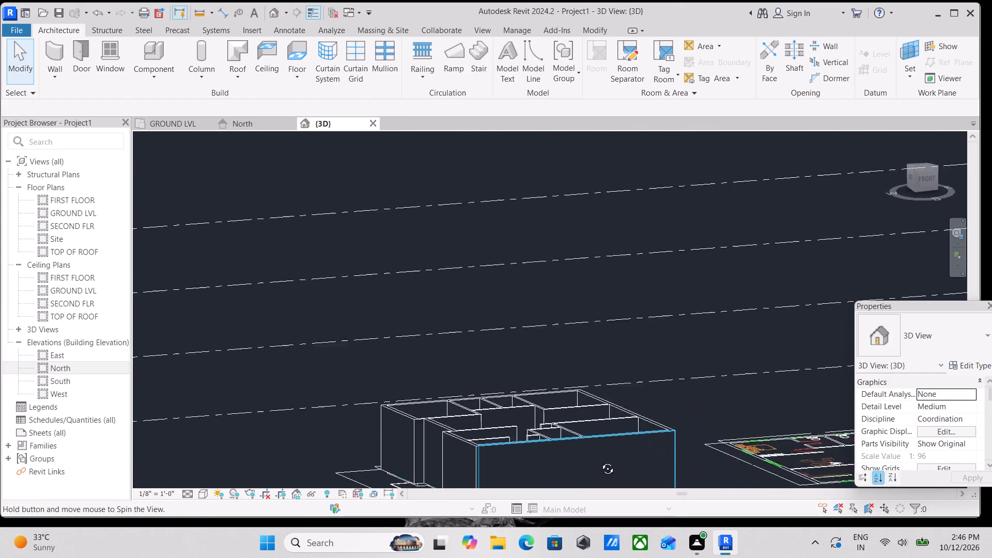
{"action": "middle_click_drag", "start_coordinate": [600, 461], "coordinate": [578, 467], "text": "shift"}
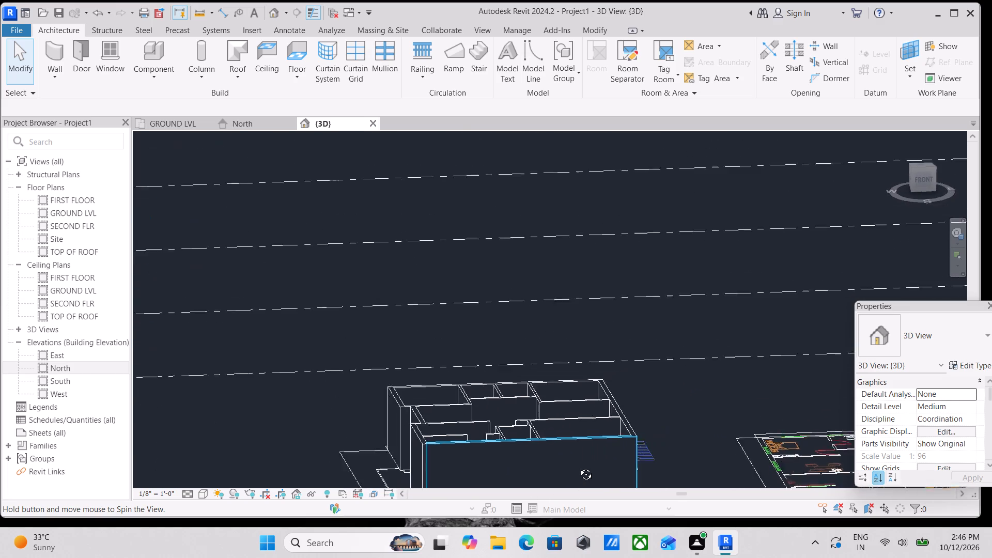
{"action": "middle_click_drag", "start_coordinate": [578, 467], "coordinate": [417, 427], "text": "shift"}
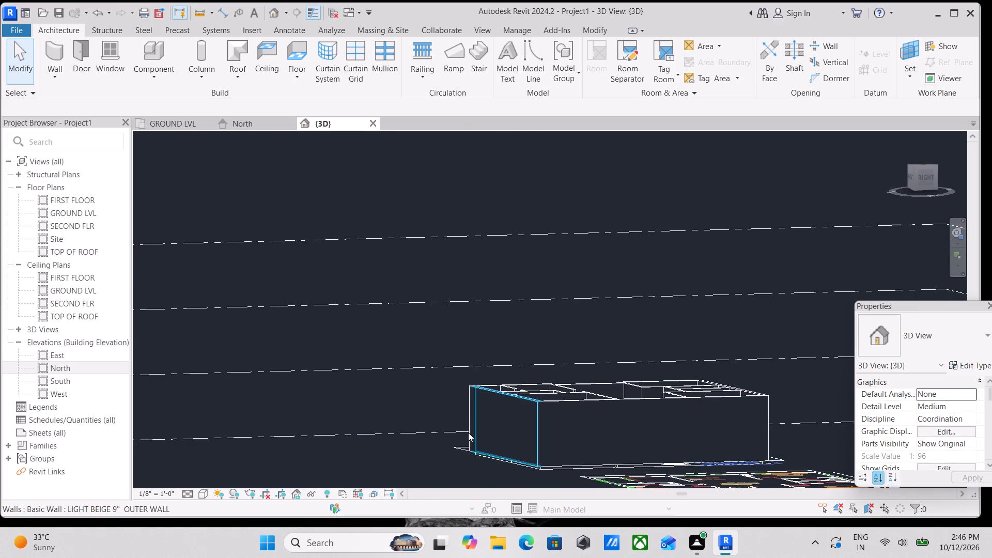
{"action": "scroll", "coordinate": [469, 432], "scroll_direction": "down", "scroll_amount": 2}
{"action": "middle_click_drag", "start_coordinate": [469, 432], "coordinate": [626, 525], "text": "shift"}
{"action": "scroll", "coordinate": [625, 470], "scroll_direction": "down", "scroll_amount": 3}
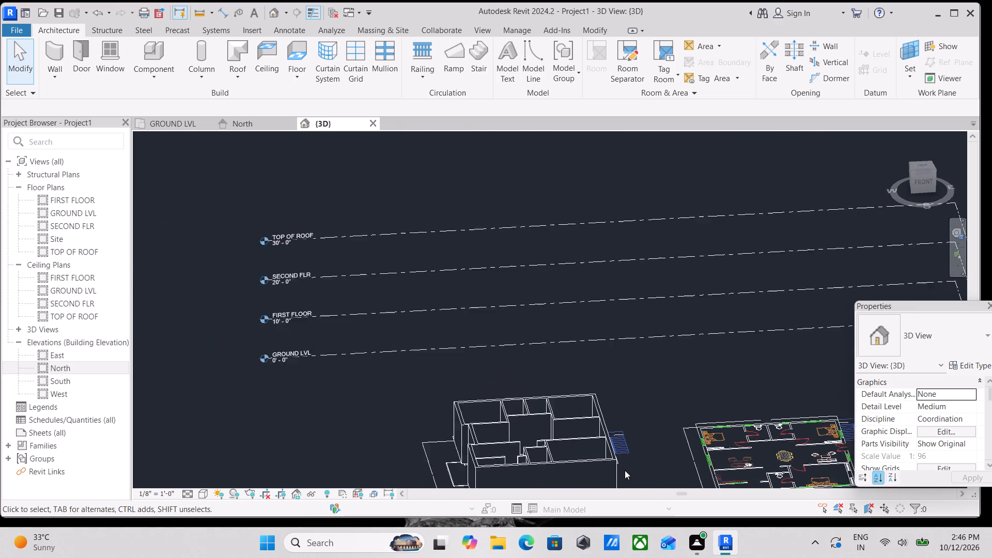
Return to the GROUND LVL floor plan and examine the STAIRS area beside the 10'6" x 12'0" bedroom.
{"action": "left_click", "coordinate": [173, 127]}
{"action": "scroll", "coordinate": [472, 365], "scroll_direction": "down", "scroll_amount": 2}
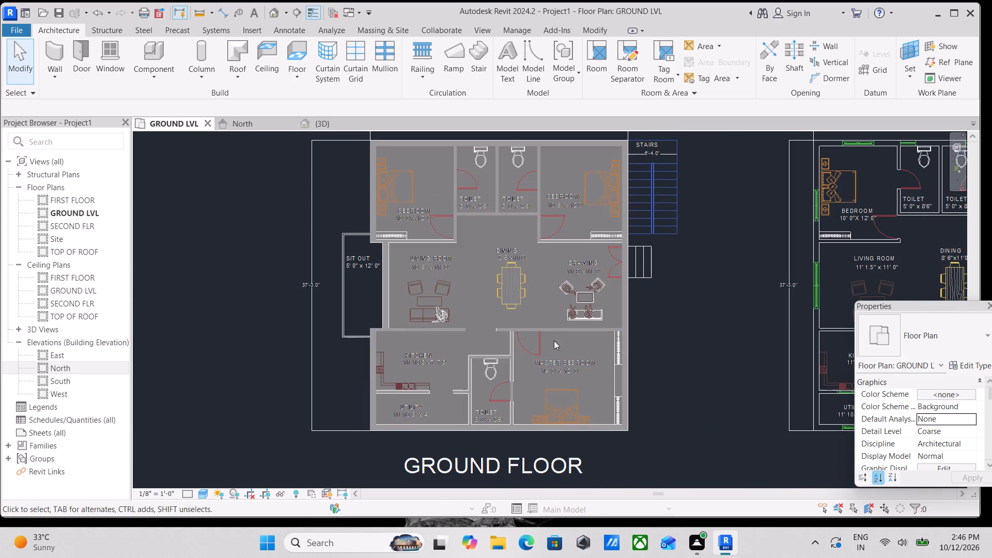
{"action": "middle_click_drag", "start_coordinate": [561, 305], "coordinate": [347, 381]}
{"action": "scroll", "coordinate": [426, 248], "scroll_direction": "up", "scroll_amount": 7}
{"action": "middle_click_drag", "start_coordinate": [442, 223], "coordinate": [431, 241]}
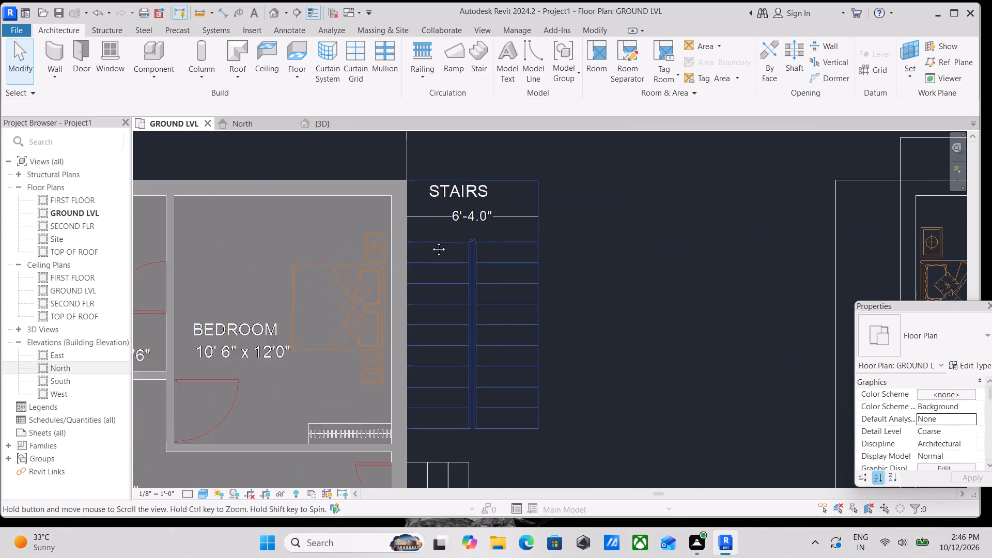
{"action": "middle_click_drag", "start_coordinate": [431, 241], "coordinate": [408, 286]}
{"action": "scroll", "coordinate": [404, 284], "scroll_direction": "up", "scroll_amount": 2}
{"action": "scroll", "coordinate": [433, 288], "scroll_direction": "down", "scroll_amount": 3}
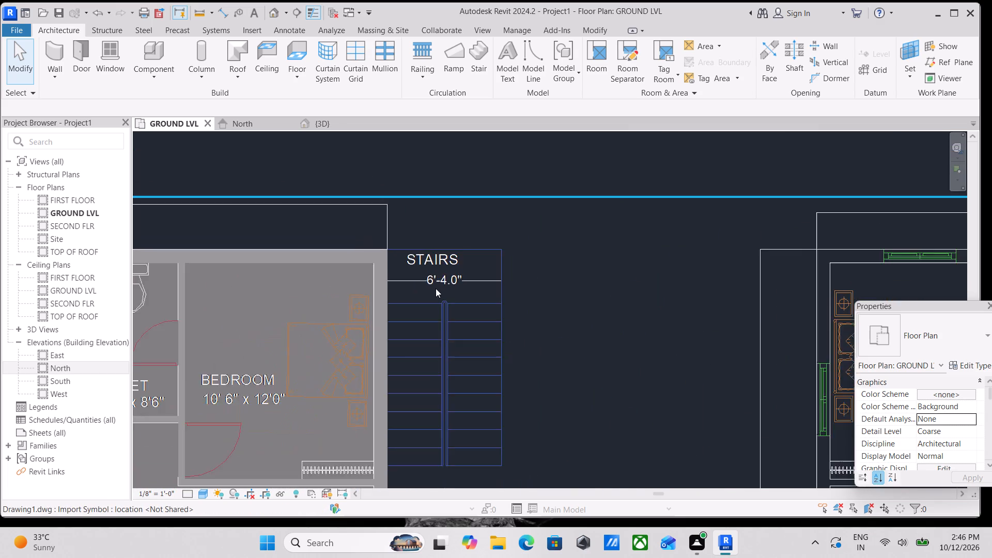
{"action": "middle_click_drag", "start_coordinate": [436, 288], "coordinate": [459, 254]}
{"action": "scroll", "coordinate": [460, 254], "scroll_direction": "down", "scroll_amount": 2}
{"action": "middle_click_drag", "start_coordinate": [460, 254], "coordinate": [462, 270]}
{"action": "scroll", "coordinate": [458, 281], "scroll_direction": "down", "scroll_amount": 1}
{"action": "middle_click_drag", "start_coordinate": [458, 281], "coordinate": [498, 252]}
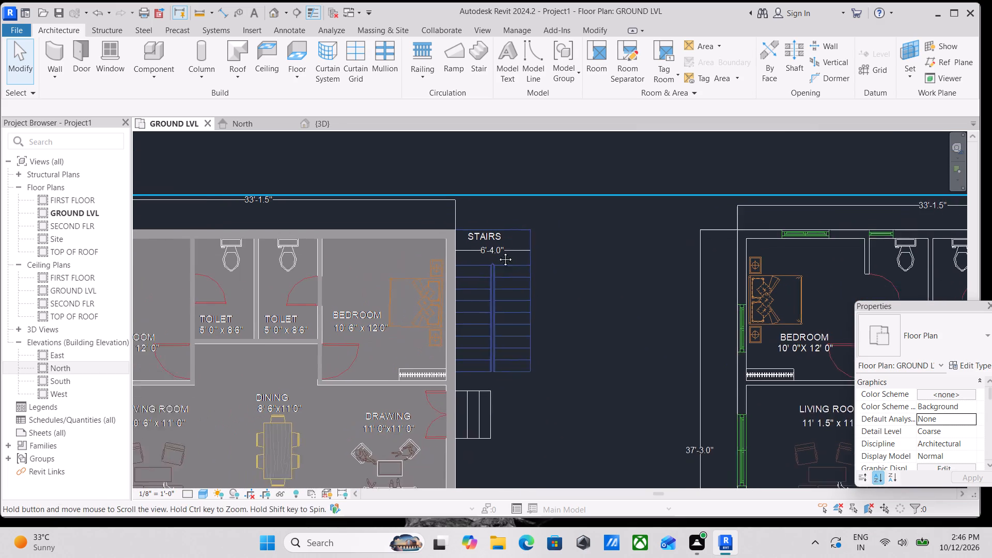
{"action": "middle_click_drag", "start_coordinate": [498, 252], "coordinate": [500, 247]}
{"action": "middle_click_drag", "start_coordinate": [499, 311], "coordinate": [521, 282]}
{"action": "scroll", "coordinate": [416, 270], "scroll_direction": "down", "scroll_amount": 1}
{"action": "middle_click_drag", "start_coordinate": [416, 270], "coordinate": [462, 302]}
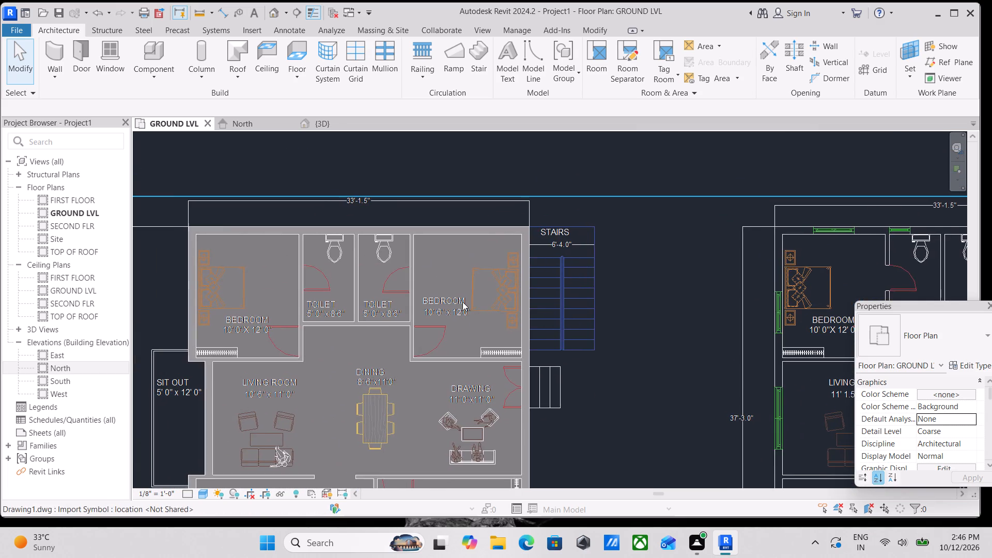
{"action": "scroll", "coordinate": [462, 302], "scroll_direction": "down", "scroll_amount": 2}
{"action": "middle_click_drag", "start_coordinate": [462, 302], "coordinate": [460, 340]}
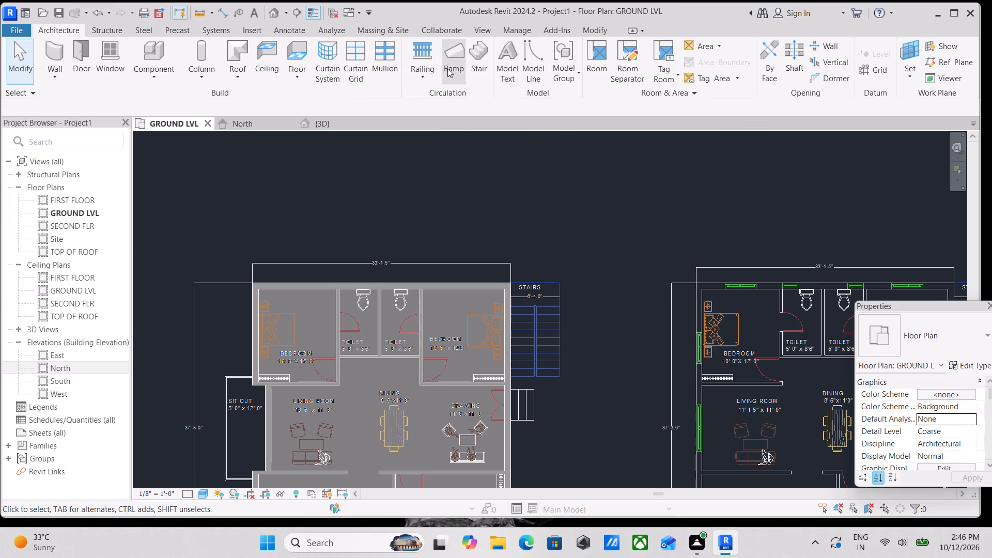
Start a sketched stair run and draw the outer boundary along three sides of the 6'-4" wide STAIRS outline, leaving its drawing-room end open.
{"action": "left_click_drag", "start_coordinate": [477, 69], "coordinate": [479, 65]}
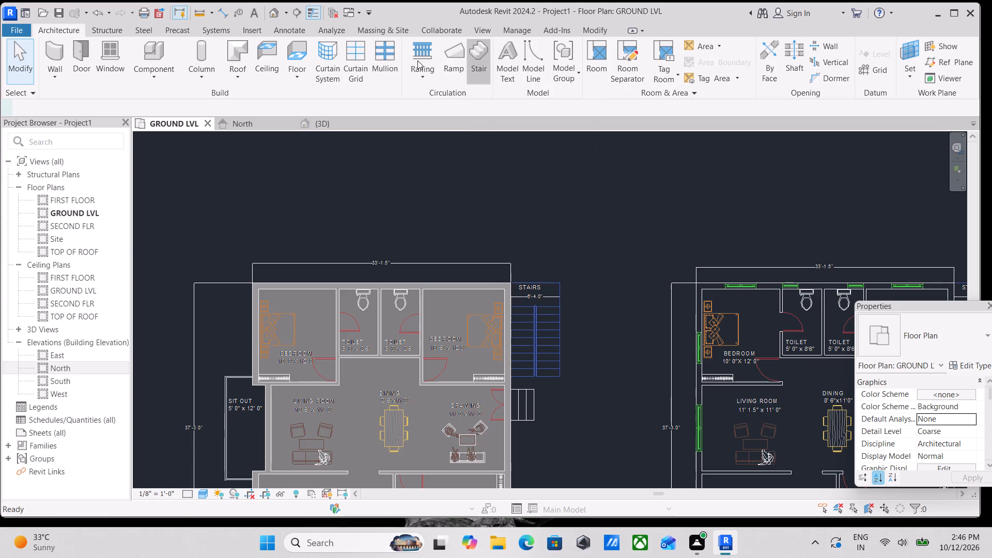
{"action": "scroll", "coordinate": [543, 347], "scroll_direction": "up", "scroll_amount": 2}
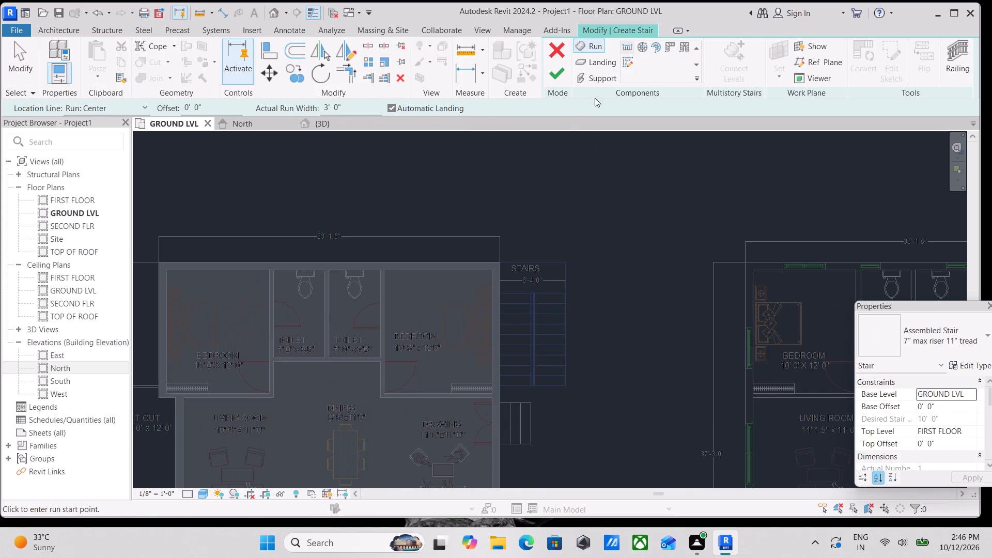
{"action": "left_click", "coordinate": [629, 64]}
{"action": "scroll", "coordinate": [571, 292], "scroll_direction": "up", "scroll_amount": 3}
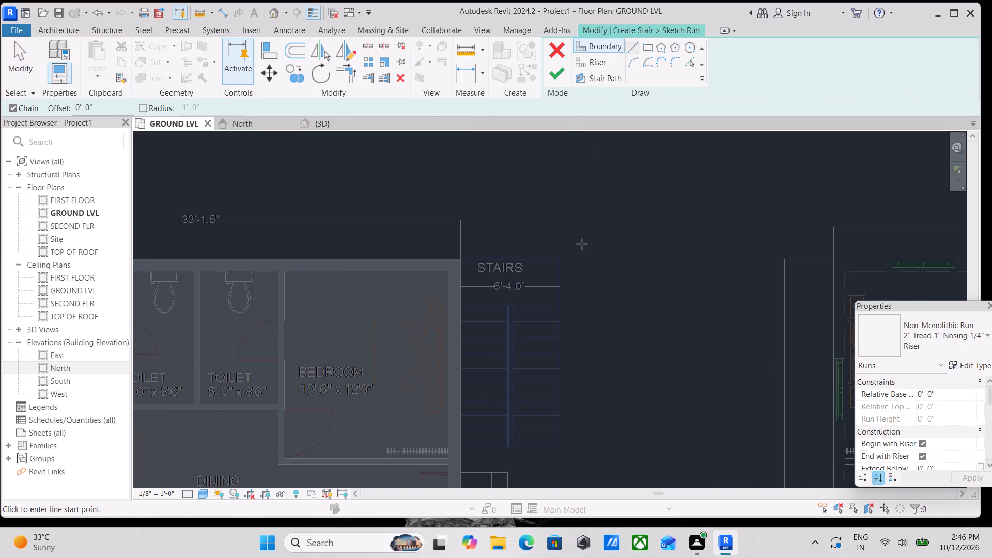
{"action": "middle_click_drag", "start_coordinate": [564, 370], "coordinate": [541, 285]}
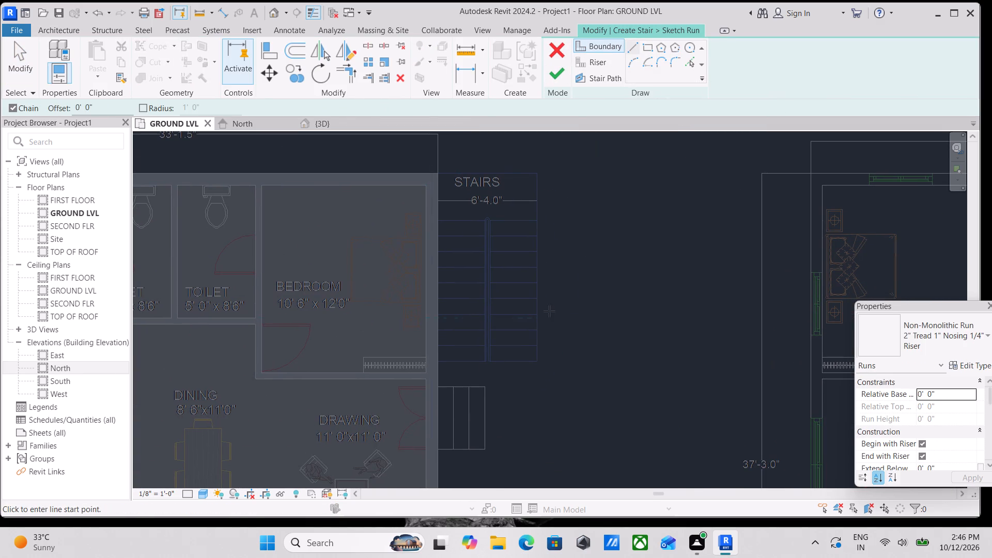
{"action": "scroll", "coordinate": [549, 320], "scroll_direction": "up", "scroll_amount": 3}
{"action": "left_click", "coordinate": [532, 381]}
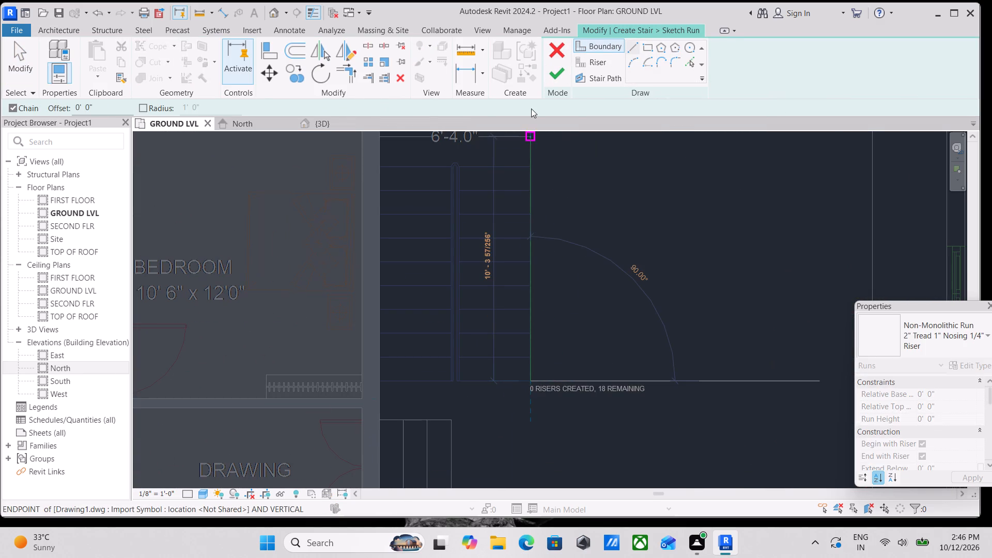
{"action": "middle_click_drag", "start_coordinate": [531, 109], "coordinate": [535, 358]}
{"action": "middle_click_drag", "start_coordinate": [532, 187], "coordinate": [531, 391]}
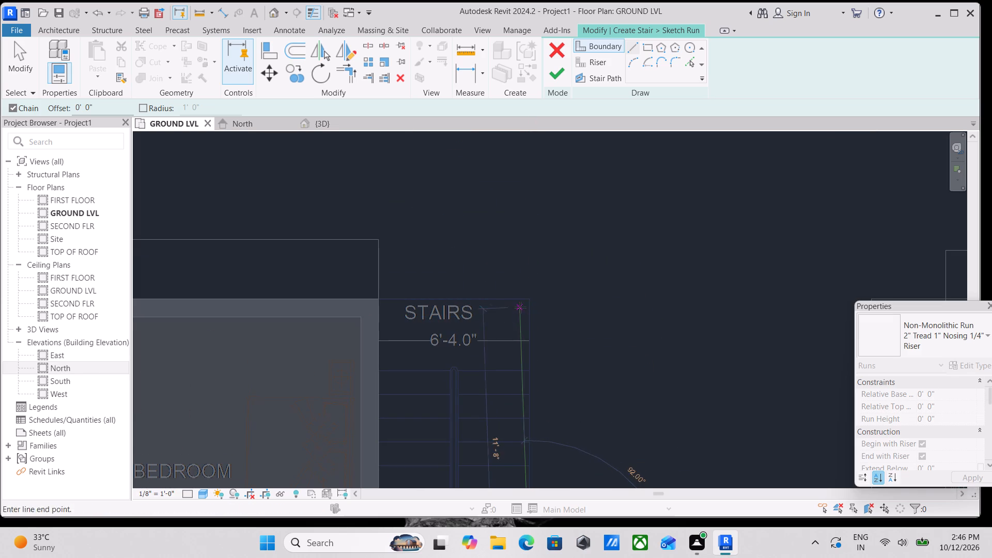
{"action": "scroll", "coordinate": [531, 297], "scroll_direction": "up", "scroll_amount": 2}
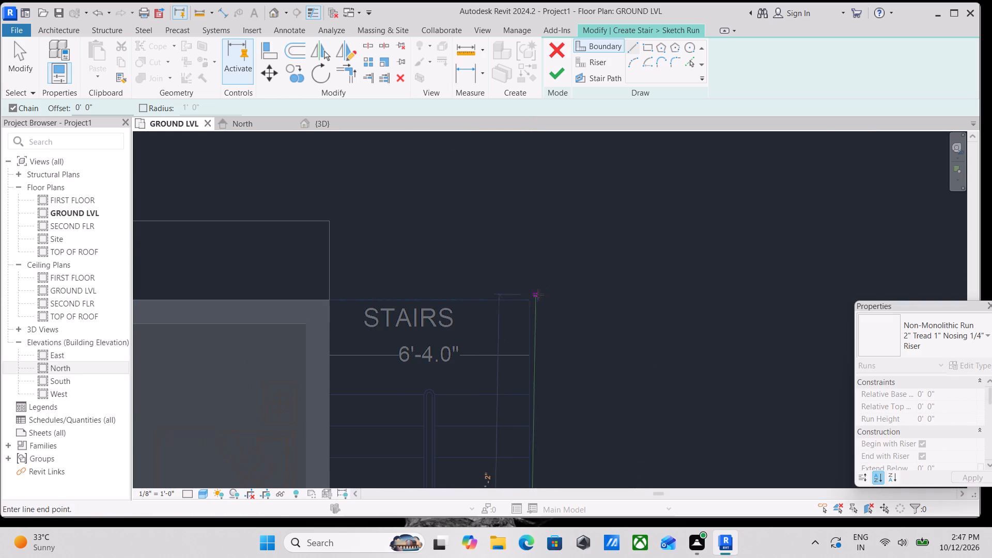
{"action": "left_click", "coordinate": [534, 298]}
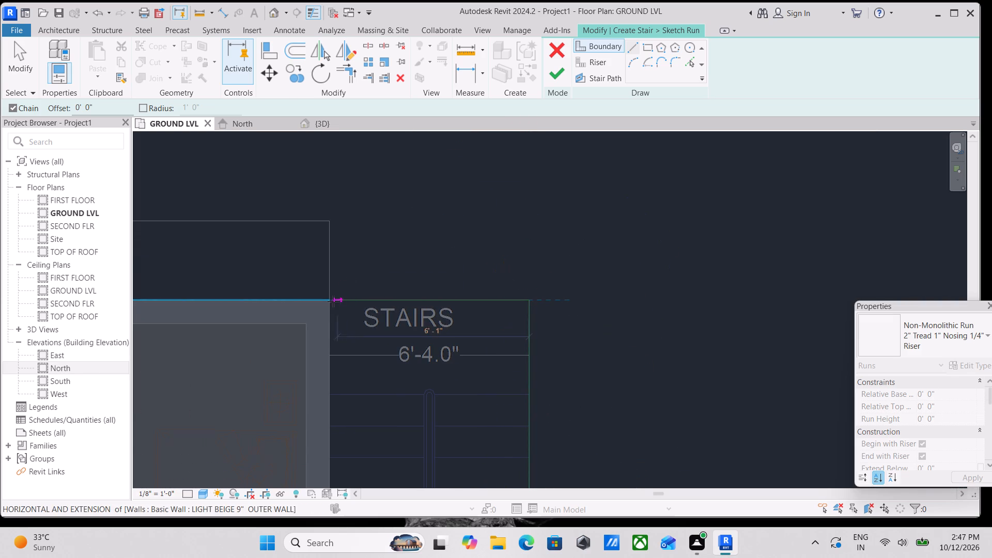
{"action": "left_click", "coordinate": [327, 301]}
{"action": "scroll", "coordinate": [332, 367], "scroll_direction": "down", "scroll_amount": 1}
{"action": "middle_click_drag", "start_coordinate": [332, 367], "coordinate": [348, 90]}
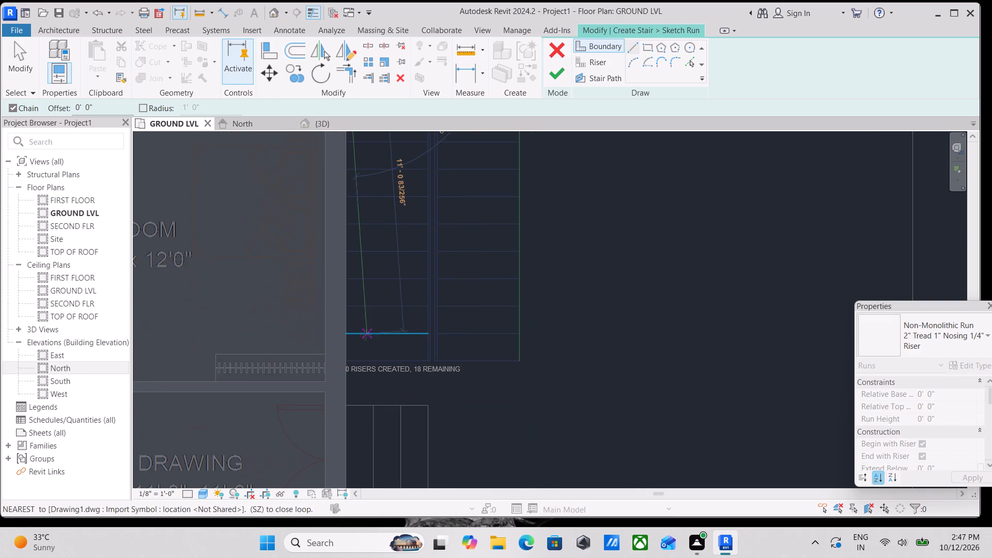
{"action": "middle_click_drag", "start_coordinate": [363, 332], "coordinate": [328, 234]}
{"action": "left_click", "coordinate": [314, 260]}
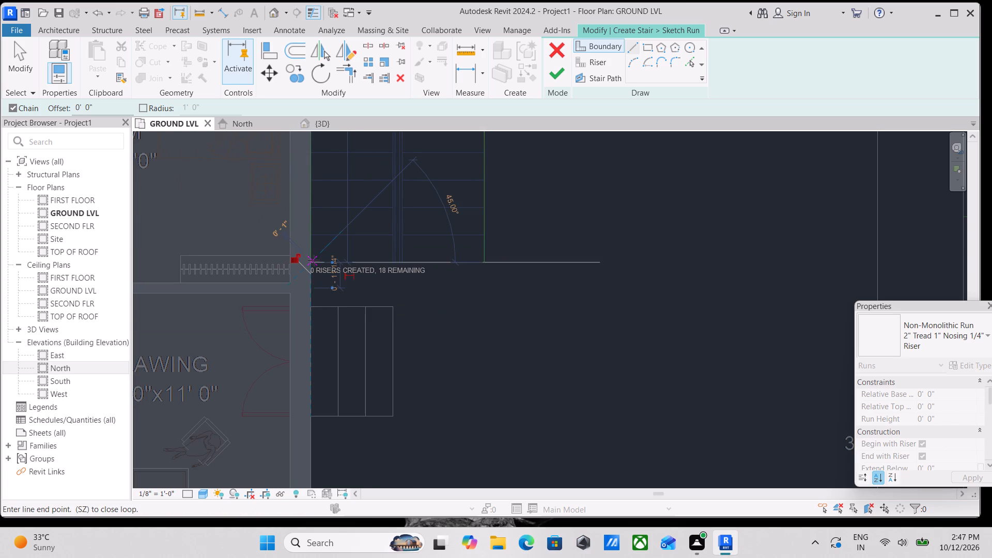
{"action": "key", "text": "Escape"}
Draw a straight inner boundary line along the bedroom side of the central stair gap, from the open end to the last tread line.
{"action": "scroll", "coordinate": [370, 226], "scroll_direction": "up", "scroll_amount": 2}
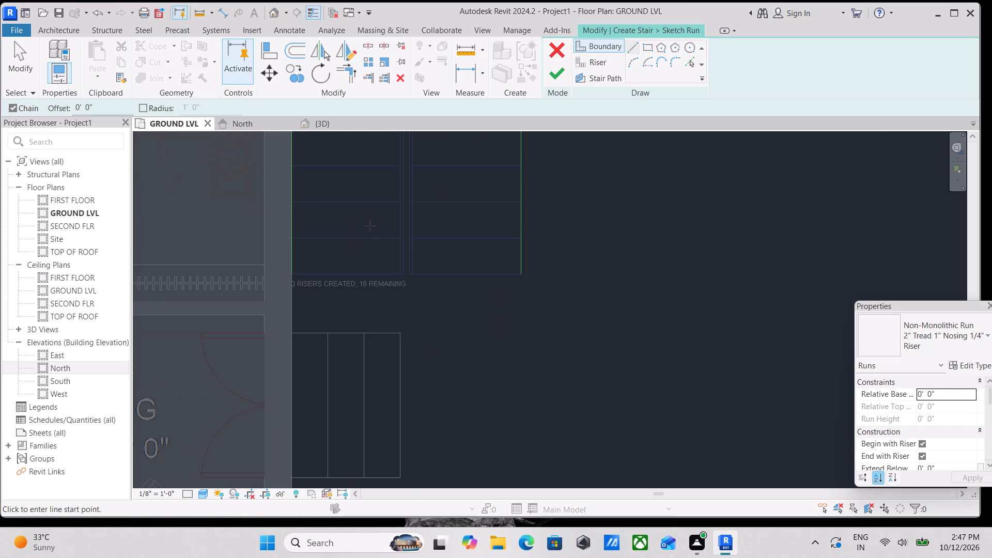
{"action": "middle_click_drag", "start_coordinate": [374, 231], "coordinate": [369, 322]}
{"action": "scroll", "coordinate": [379, 357], "scroll_direction": "up", "scroll_amount": 4}
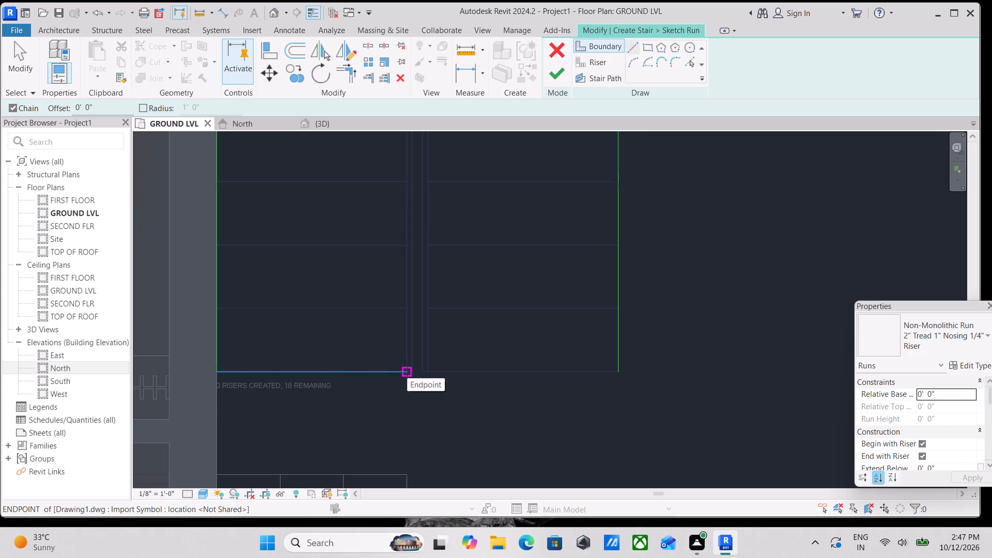
{"action": "left_click", "coordinate": [412, 374]}
{"action": "middle_click_drag", "start_coordinate": [410, 223], "coordinate": [402, 411]}
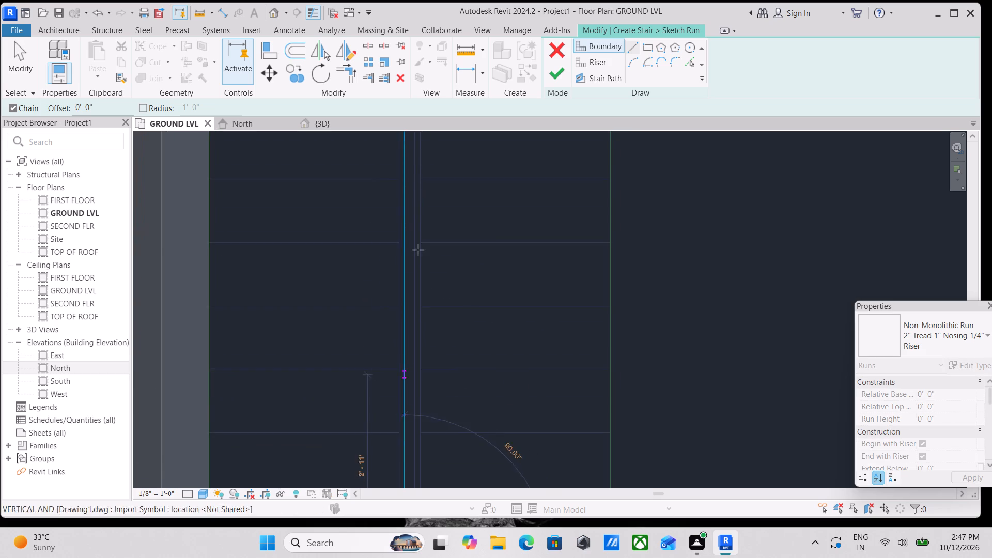
{"action": "scroll", "coordinate": [415, 181], "scroll_direction": "down", "scroll_amount": 2}
{"action": "middle_click_drag", "start_coordinate": [414, 179], "coordinate": [390, 367]}
{"action": "scroll", "coordinate": [398, 184], "scroll_direction": "down", "scroll_amount": 1}
{"action": "middle_click_drag", "start_coordinate": [398, 184], "coordinate": [390, 244]}
{"action": "scroll", "coordinate": [376, 265], "scroll_direction": "up", "scroll_amount": 3}
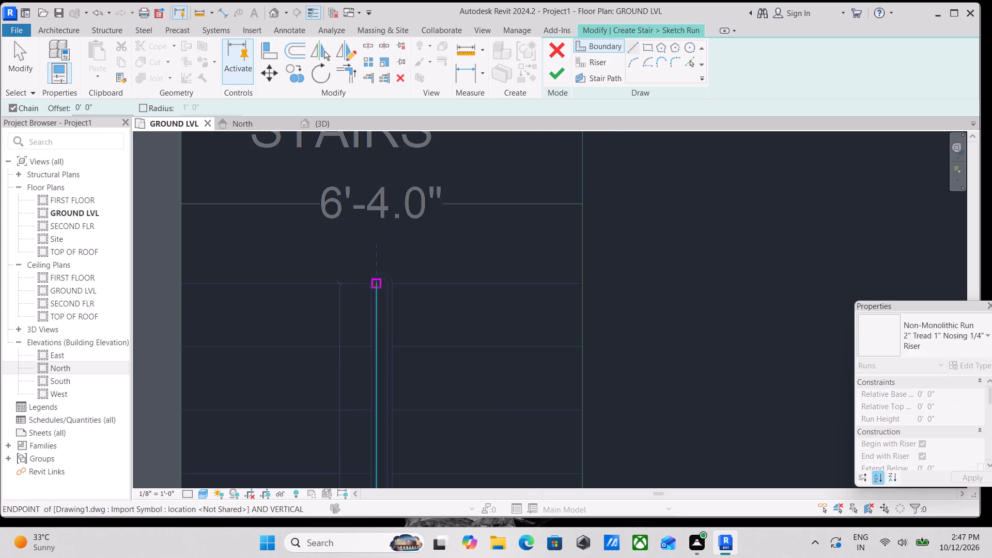
{"action": "scroll", "coordinate": [375, 287], "scroll_direction": "up", "scroll_amount": 7}
{"action": "left_click", "coordinate": [379, 273]}
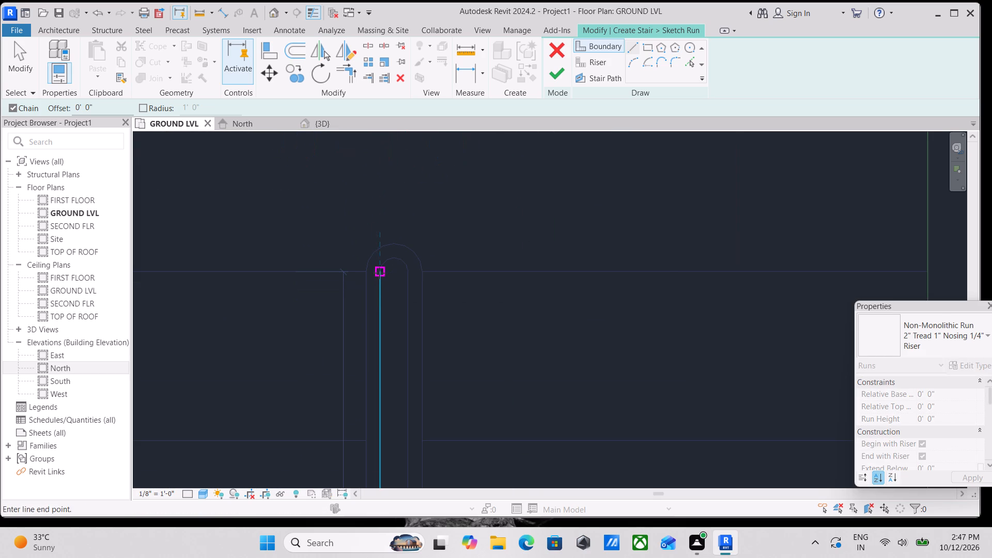
{"action": "key", "text": "Escape"}
Draw the parallel inner boundary line along the other side of the central stair gap, down to the open end.
{"action": "left_click", "coordinate": [409, 274]}
{"action": "scroll", "coordinate": [400, 355], "scroll_direction": "down", "scroll_amount": 2}
{"action": "middle_click_drag", "start_coordinate": [400, 355], "coordinate": [393, 157]}
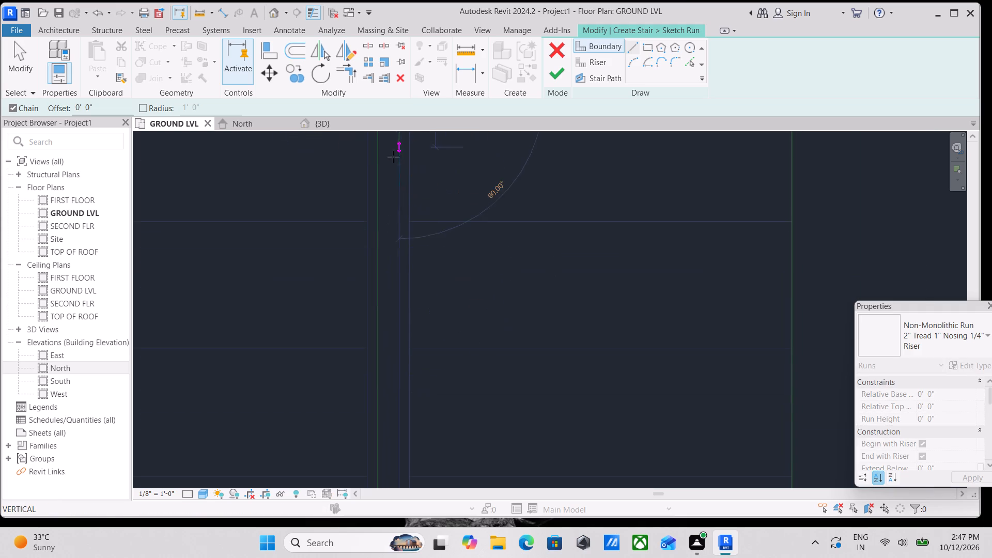
{"action": "scroll", "coordinate": [397, 303], "scroll_direction": "down", "scroll_amount": 5}
{"action": "middle_click_drag", "start_coordinate": [397, 304], "coordinate": [407, 146]}
{"action": "scroll", "coordinate": [406, 157], "scroll_direction": "up", "scroll_amount": 1}
{"action": "scroll", "coordinate": [417, 286], "scroll_direction": "down", "scroll_amount": 3}
{"action": "middle_click_drag", "start_coordinate": [417, 289], "coordinate": [408, 132]}
{"action": "scroll", "coordinate": [411, 283], "scroll_direction": "down", "scroll_amount": 2}
{"action": "middle_click_drag", "start_coordinate": [411, 283], "coordinate": [401, 189]}
{"action": "scroll", "coordinate": [391, 230], "scroll_direction": "up", "scroll_amount": 7}
{"action": "scroll", "coordinate": [395, 274], "scroll_direction": "up", "scroll_amount": 3}
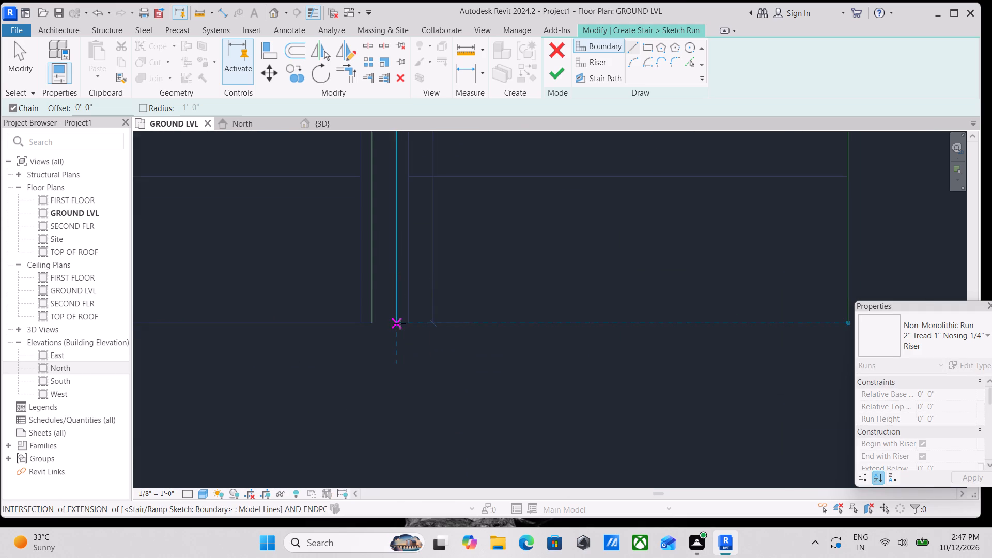
{"action": "left_click", "coordinate": [401, 320]}
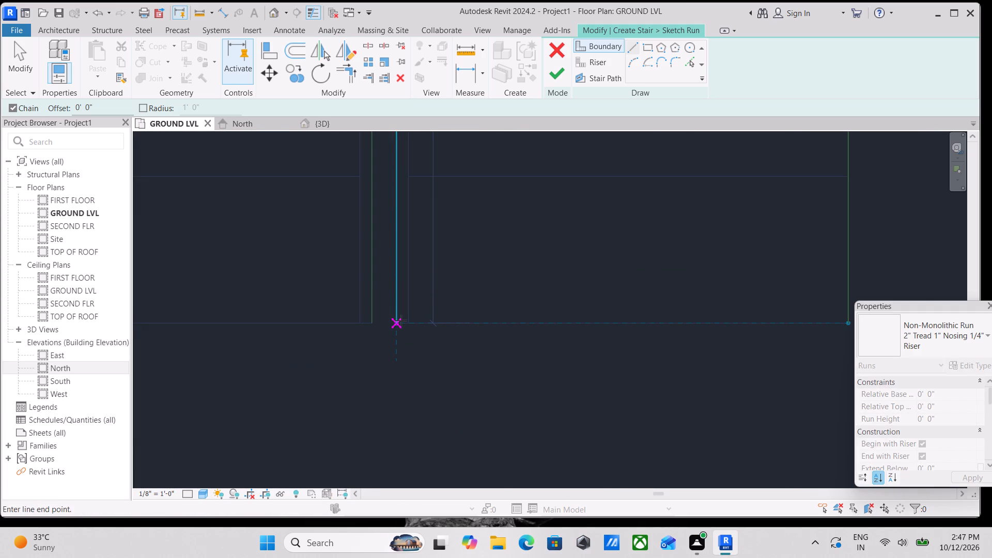
{"action": "key", "text": "Escape"}
Pick the small inner CAD arc at the closed end of the stair gap as boundary, joining the two inner lines.
{"action": "scroll", "coordinate": [423, 259], "scroll_direction": "down", "scroll_amount": 7}
{"action": "middle_click_drag", "start_coordinate": [450, 259], "coordinate": [434, 416]}
{"action": "scroll", "coordinate": [450, 300], "scroll_direction": "down", "scroll_amount": 5}
{"action": "middle_click_drag", "start_coordinate": [450, 304], "coordinate": [437, 400]}
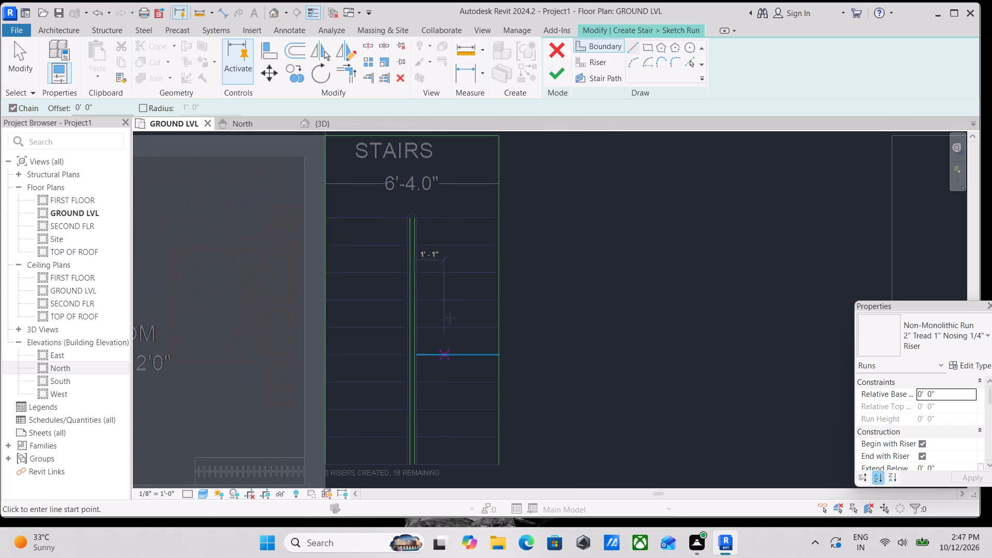
{"action": "scroll", "coordinate": [447, 210], "scroll_direction": "up", "scroll_amount": 3}
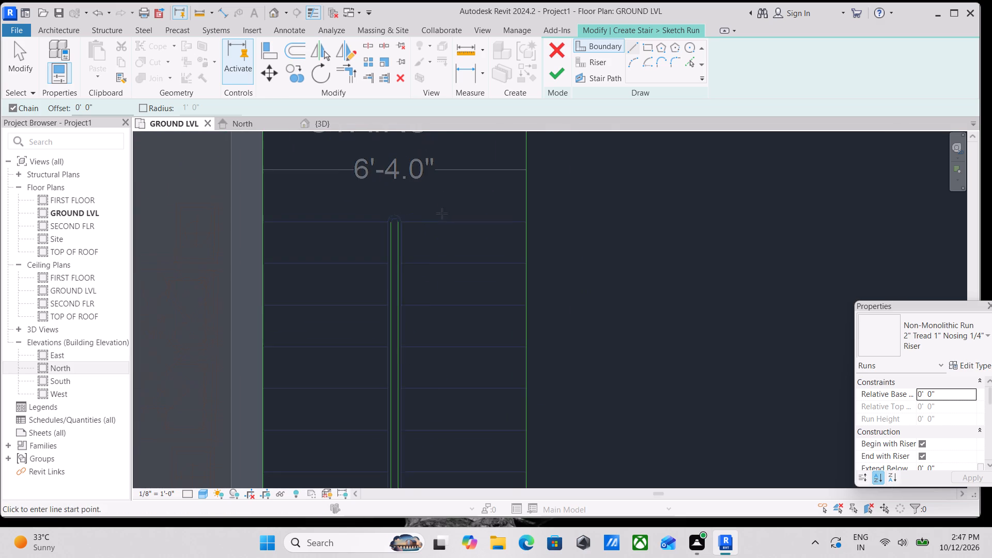
{"action": "scroll", "coordinate": [411, 224], "scroll_direction": "up", "scroll_amount": 11}
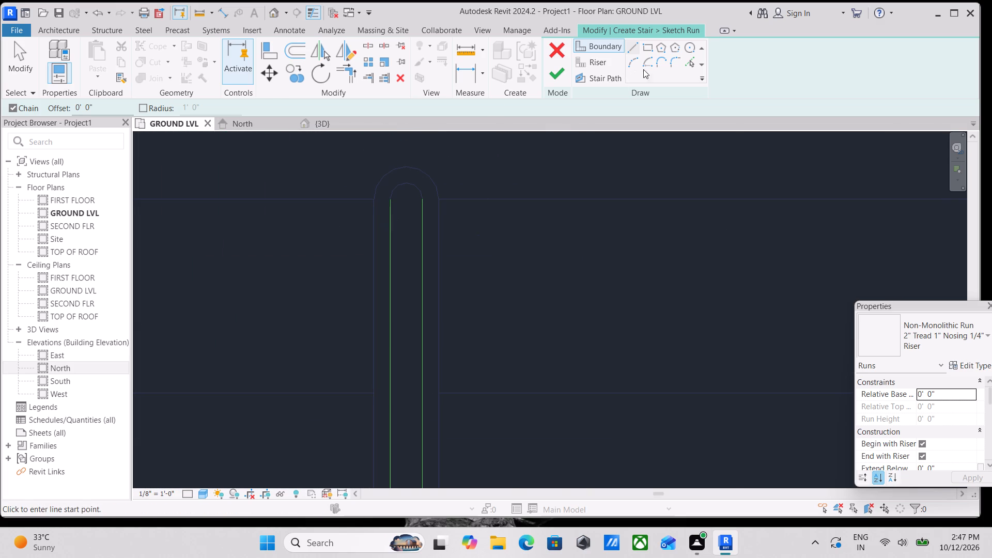
{"action": "left_click", "coordinate": [691, 58]}
{"action": "scroll", "coordinate": [418, 181], "scroll_direction": "up", "scroll_amount": 2}
{"action": "left_click", "coordinate": [406, 190]}
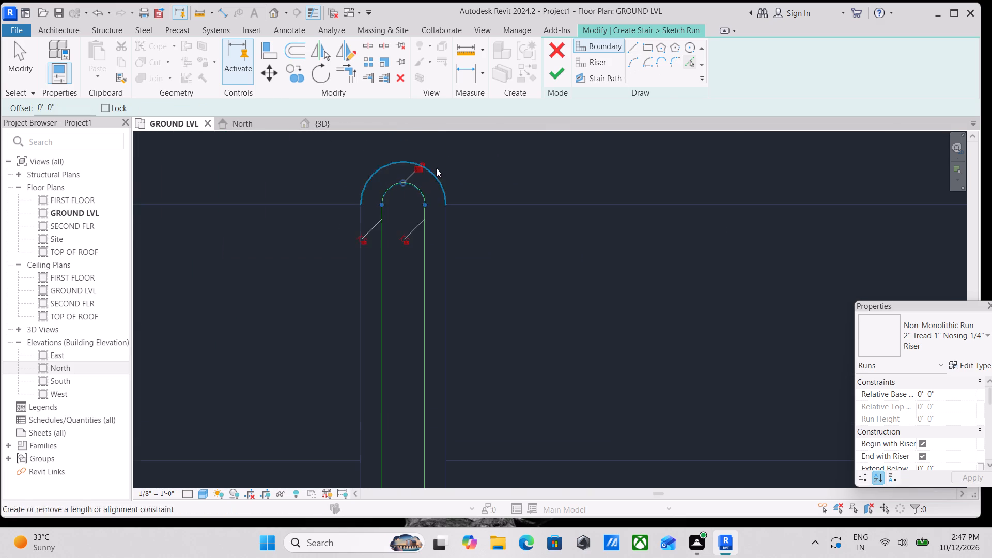
{"action": "scroll", "coordinate": [439, 167], "scroll_direction": "down", "scroll_amount": 4}
{"action": "key", "text": "Escape"}
Create risers from the first five CAD tread lines of the flight beside the bedroom wall, starting at the open end.
{"action": "scroll", "coordinate": [481, 180], "scroll_direction": "down", "scroll_amount": 12}
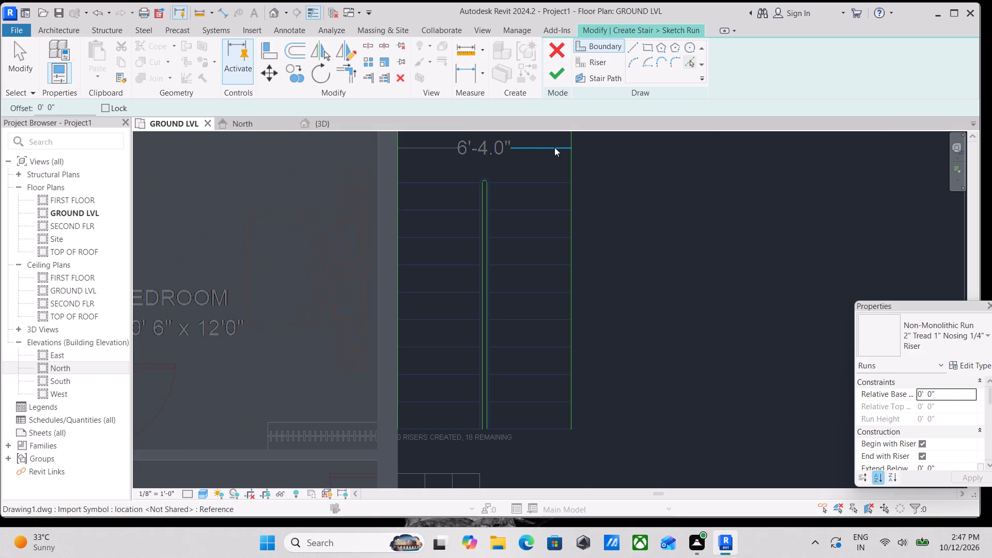
{"action": "left_click", "coordinate": [588, 62]}
{"action": "middle_click_drag", "start_coordinate": [593, 235], "coordinate": [653, 129]}
{"action": "scroll", "coordinate": [504, 312], "scroll_direction": "up", "scroll_amount": 2}
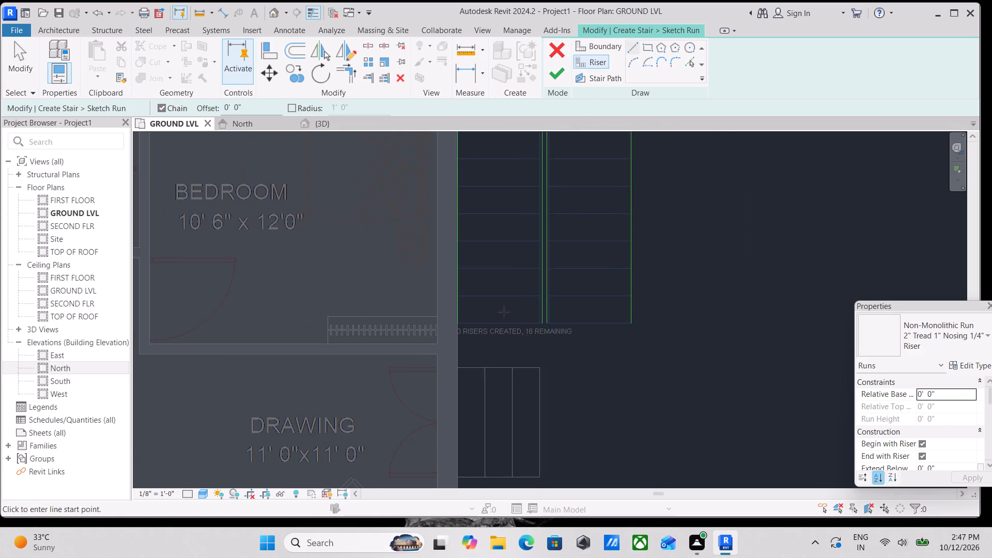
{"action": "scroll", "coordinate": [504, 312], "scroll_direction": "up", "scroll_amount": 2}
{"action": "left_click", "coordinate": [690, 60]}
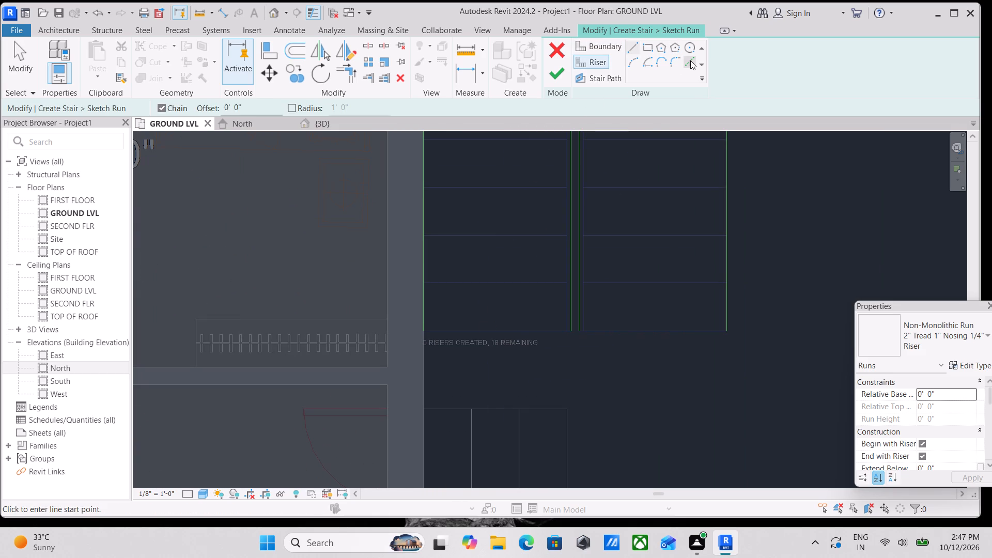
{"action": "scroll", "coordinate": [517, 327], "scroll_direction": "up", "scroll_amount": 3}
{"action": "left_click", "coordinate": [510, 332]}
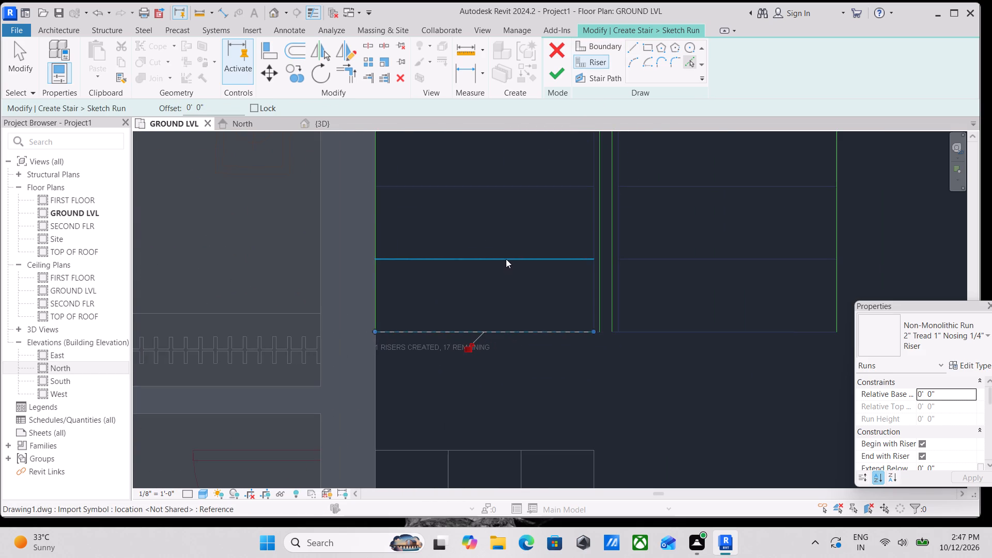
{"action": "left_click", "coordinate": [506, 259]}
{"action": "scroll", "coordinate": [499, 189], "scroll_direction": "down", "scroll_amount": 1}
{"action": "middle_click_drag", "start_coordinate": [499, 189], "coordinate": [501, 291]}
{"action": "left_click", "coordinate": [495, 287]}
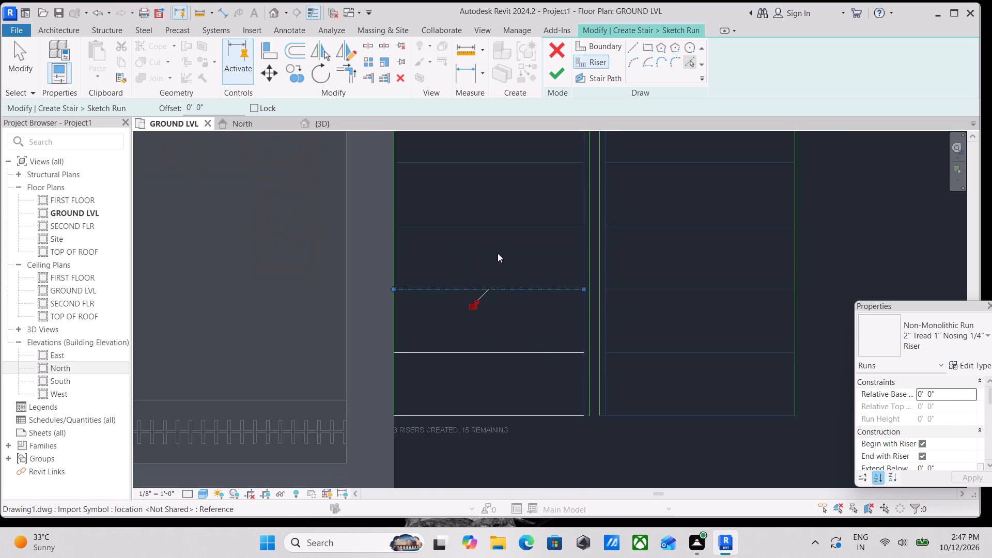
{"action": "middle_click_drag", "start_coordinate": [498, 253], "coordinate": [493, 312]}
{"action": "left_click", "coordinate": [492, 283]}
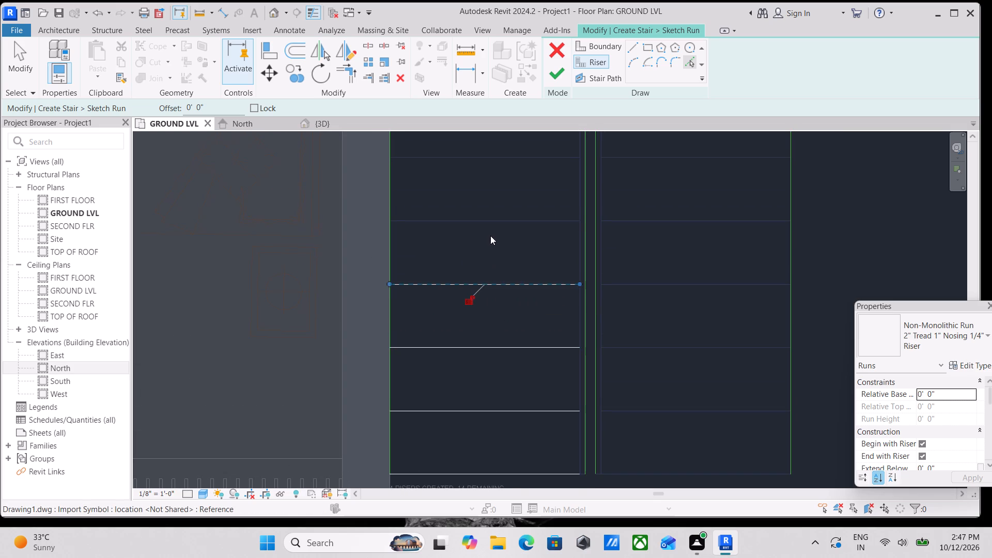
{"action": "left_click", "coordinate": [489, 219]}
Create risers from the remaining five CAD tread lines of the flight beside the bedroom wall, up to the landing edge.
{"action": "scroll", "coordinate": [492, 214], "scroll_direction": "down", "scroll_amount": 3}
{"action": "middle_click_drag", "start_coordinate": [508, 224], "coordinate": [440, 310]}
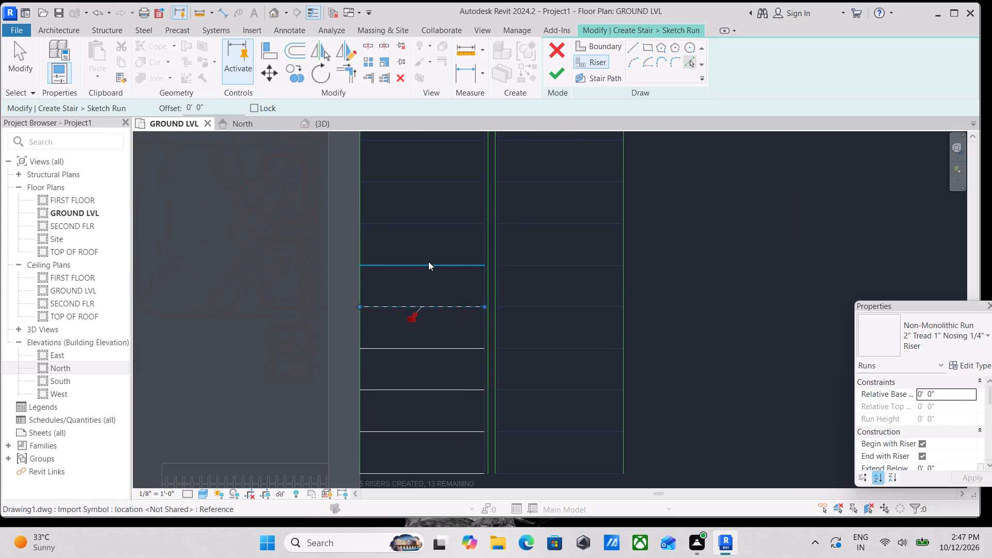
{"action": "left_click", "coordinate": [427, 265]}
{"action": "left_click", "coordinate": [423, 222]}
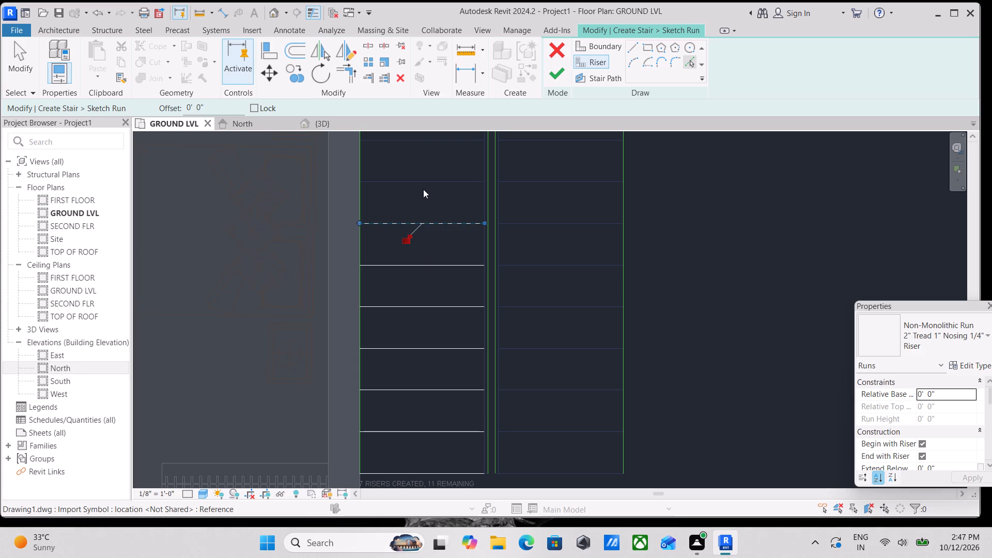
{"action": "left_click", "coordinate": [424, 184]}
{"action": "middle_click_drag", "start_coordinate": [434, 213], "coordinate": [438, 304]}
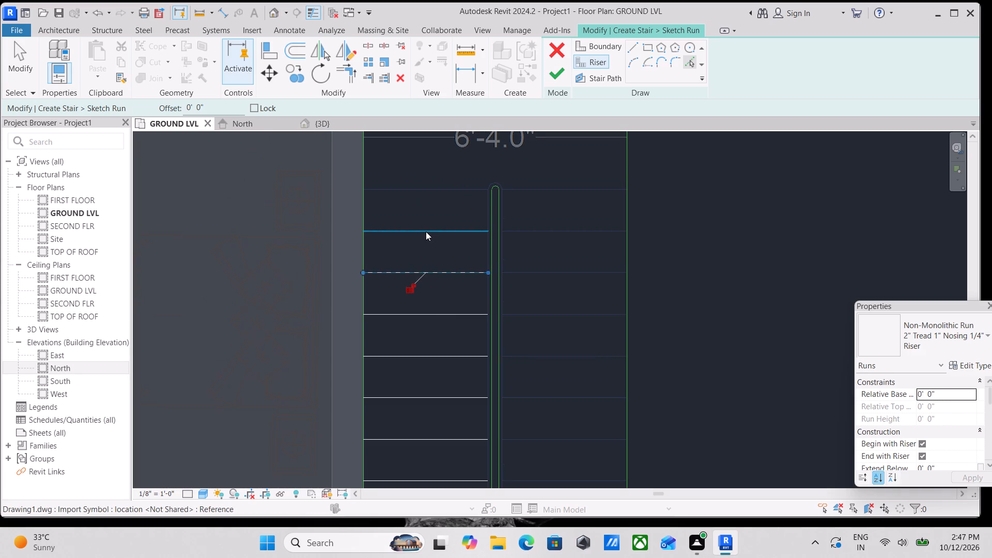
{"action": "left_click", "coordinate": [426, 231]}
{"action": "middle_click_drag", "start_coordinate": [426, 201], "coordinate": [431, 251]}
{"action": "left_click", "coordinate": [425, 240]}
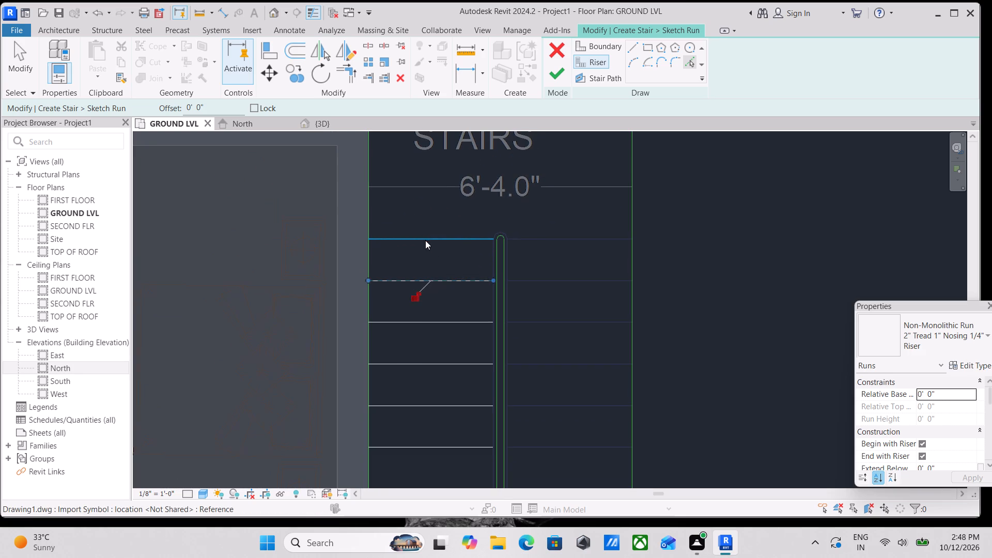
Create risers from the two CAD tread lines of the second flight nearest the landing, starting at the landing edge.
{"action": "scroll", "coordinate": [457, 250], "scroll_direction": "down", "scroll_amount": 2}
{"action": "middle_click_drag", "start_coordinate": [457, 250], "coordinate": [429, 200]}
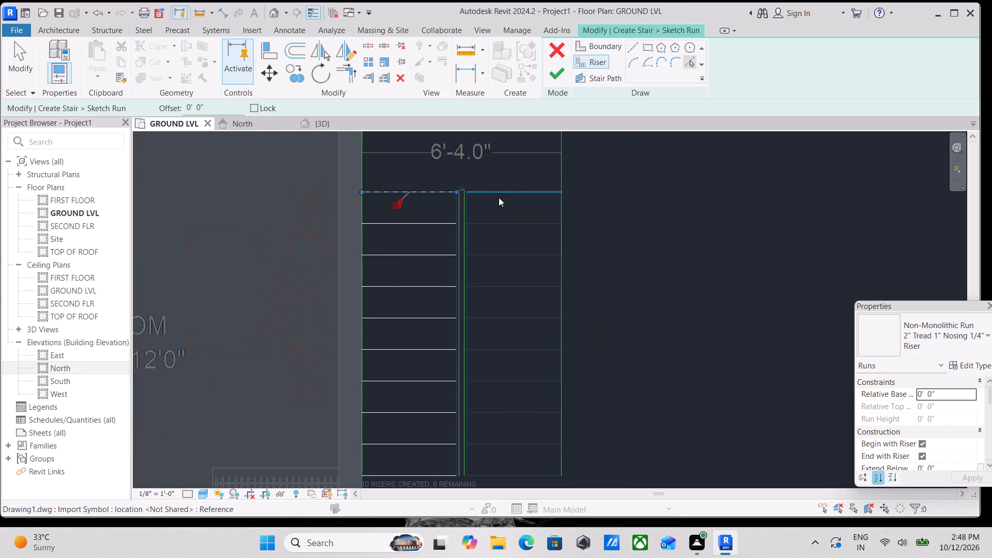
{"action": "scroll", "coordinate": [499, 197], "scroll_direction": "down", "scroll_amount": 1}
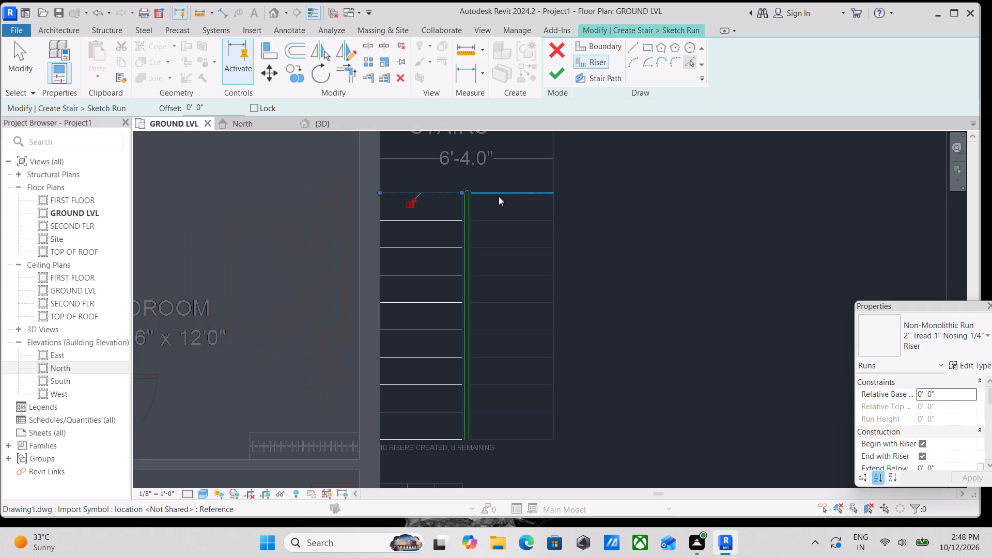
{"action": "left_click", "coordinate": [499, 194]}
{"action": "left_click", "coordinate": [504, 223]}
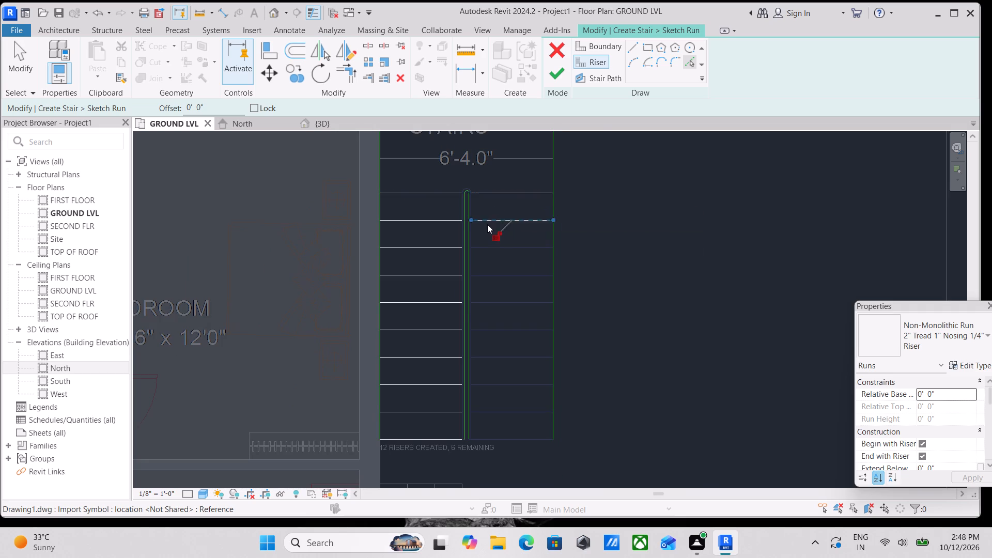
Examine where the riser ends meet the inner boundary lines and arc around the central stair gap.
{"action": "scroll", "coordinate": [487, 224], "scroll_direction": "up", "scroll_amount": 14}
{"action": "scroll", "coordinate": [432, 281], "scroll_direction": "up", "scroll_amount": 4}
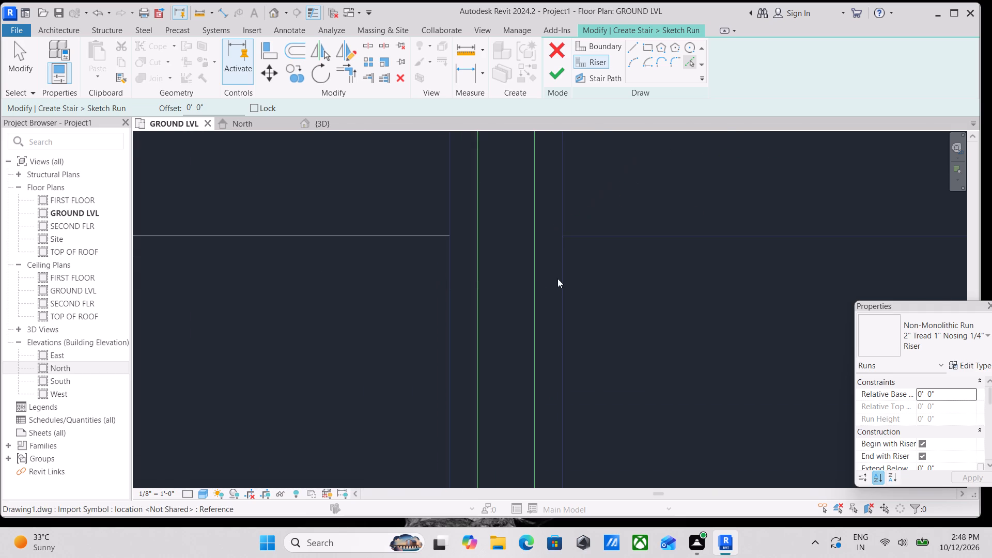
{"action": "scroll", "coordinate": [559, 278], "scroll_direction": "down", "scroll_amount": 5}
{"action": "scroll", "coordinate": [611, 273], "scroll_direction": "down", "scroll_amount": 7}
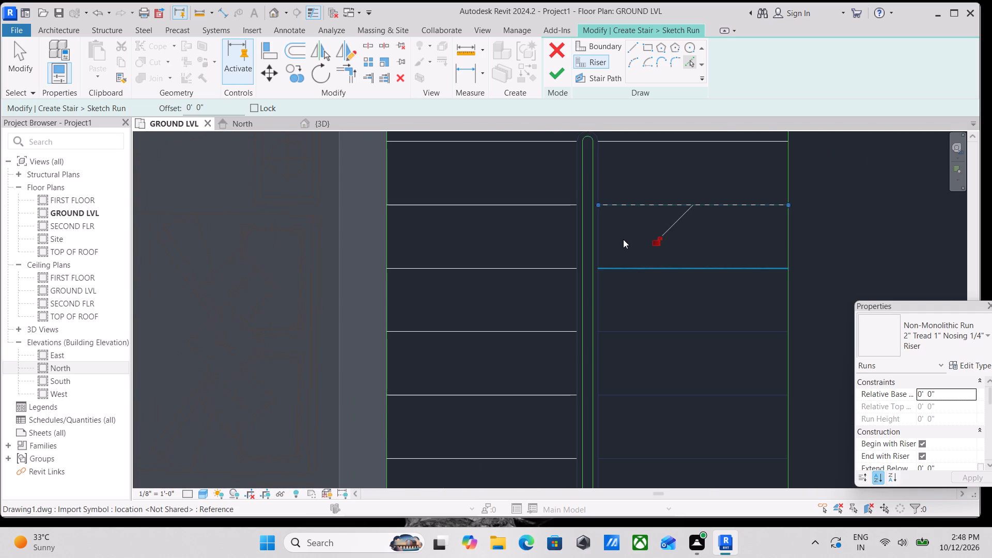
{"action": "key", "text": "Escape"}
{"action": "scroll", "coordinate": [621, 241], "scroll_direction": "up", "scroll_amount": 3}
{"action": "scroll", "coordinate": [618, 253], "scroll_direction": "down", "scroll_amount": 3}
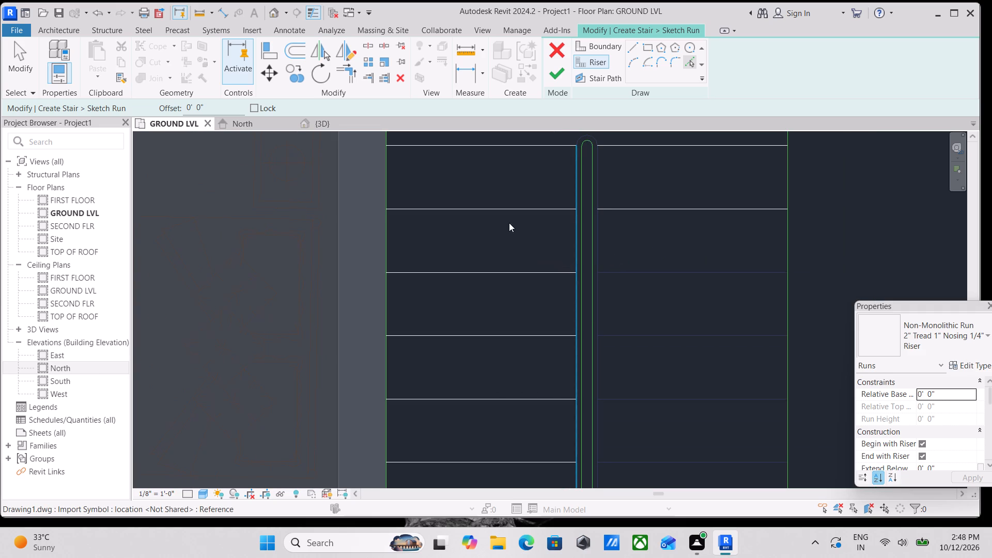
{"action": "scroll", "coordinate": [504, 225], "scroll_direction": "up", "scroll_amount": 4}
{"action": "scroll", "coordinate": [573, 220], "scroll_direction": "down", "scroll_amount": 3}
{"action": "middle_click_drag", "start_coordinate": [574, 219], "coordinate": [419, 270]}
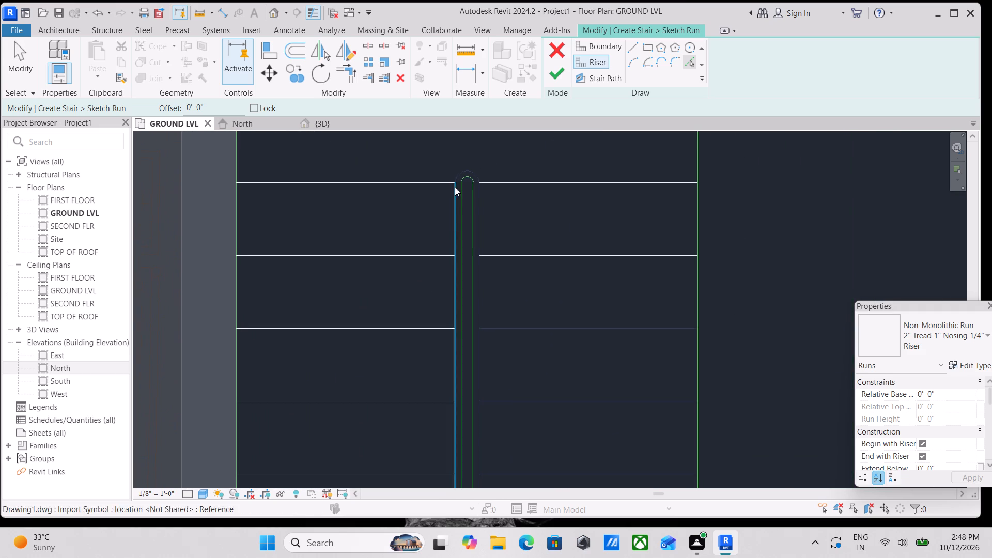
{"action": "scroll", "coordinate": [451, 178], "scroll_direction": "up", "scroll_amount": 11}
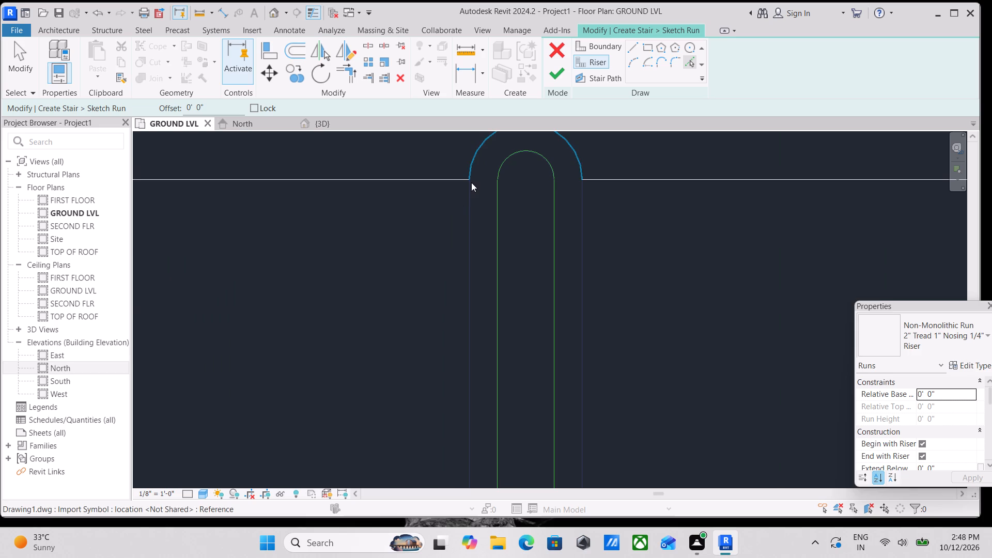
{"action": "scroll", "coordinate": [471, 182], "scroll_direction": "down", "scroll_amount": 3}
{"action": "scroll", "coordinate": [470, 235], "scroll_direction": "down", "scroll_amount": 4}
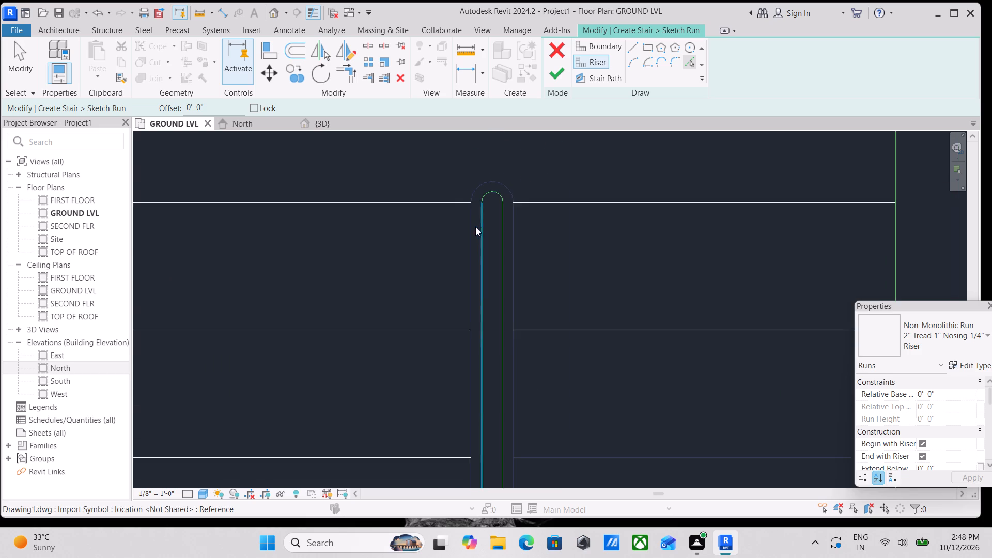
{"action": "scroll", "coordinate": [475, 227], "scroll_direction": "down", "scroll_amount": 1}
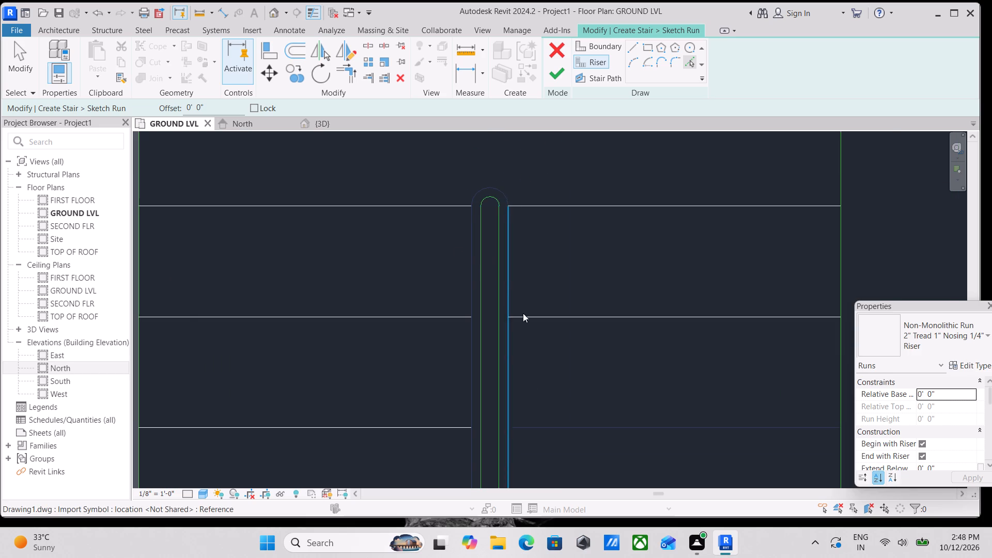
Create risers from the three CAD tread lines at the open end of the second flight.
{"action": "scroll", "coordinate": [529, 319], "scroll_direction": "down", "scroll_amount": 2}
{"action": "middle_click_drag", "start_coordinate": [532, 321], "coordinate": [541, 228]}
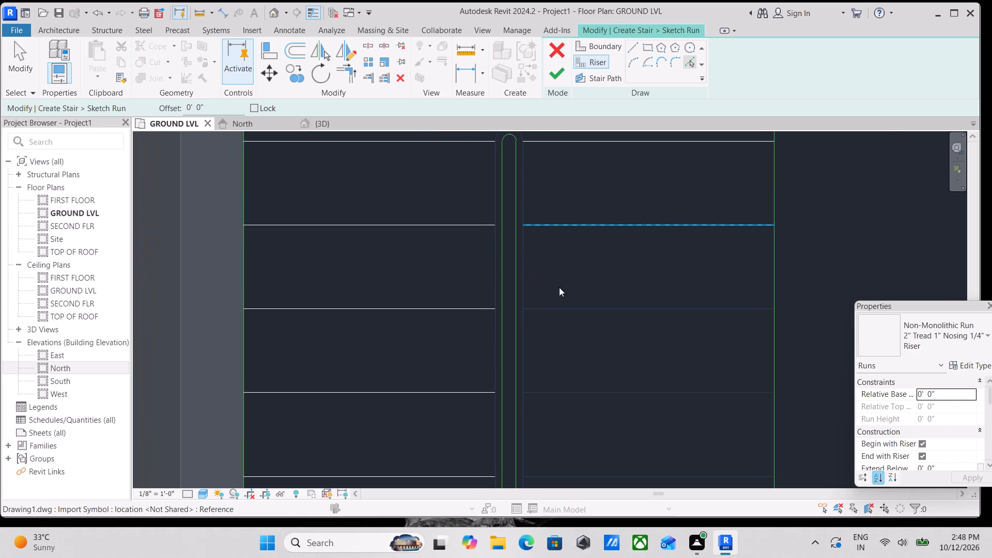
{"action": "scroll", "coordinate": [581, 306], "scroll_direction": "down", "scroll_amount": 8}
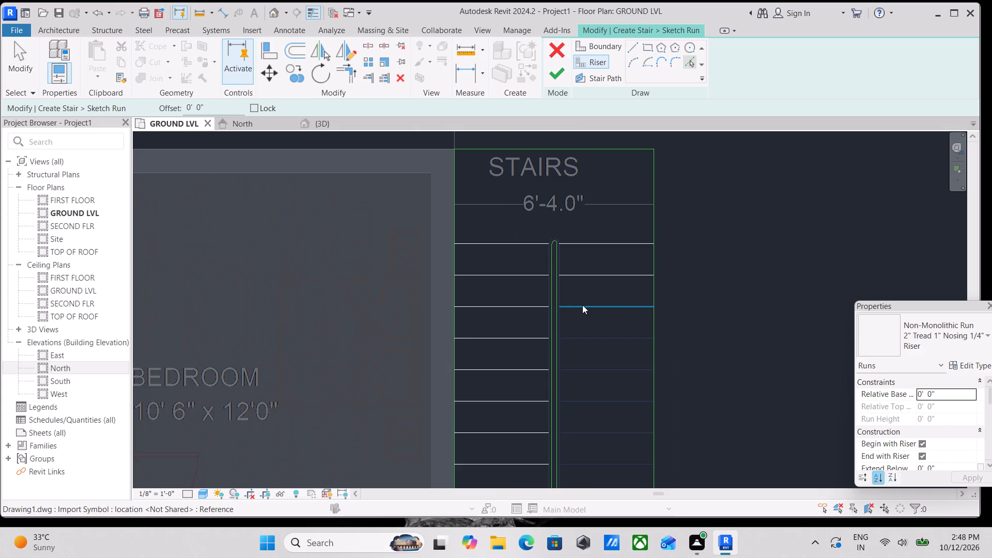
{"action": "scroll", "coordinate": [582, 305], "scroll_direction": "down", "scroll_amount": 4}
{"action": "middle_click_drag", "start_coordinate": [592, 349], "coordinate": [578, 255]}
{"action": "scroll", "coordinate": [577, 302], "scroll_direction": "up", "scroll_amount": 7}
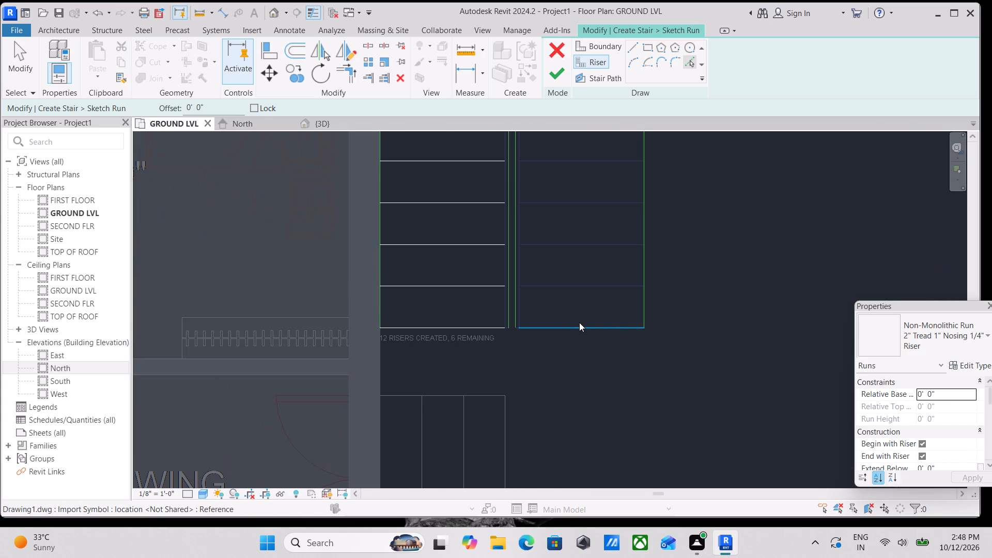
{"action": "left_click", "coordinate": [580, 330]}
{"action": "left_click", "coordinate": [579, 285]}
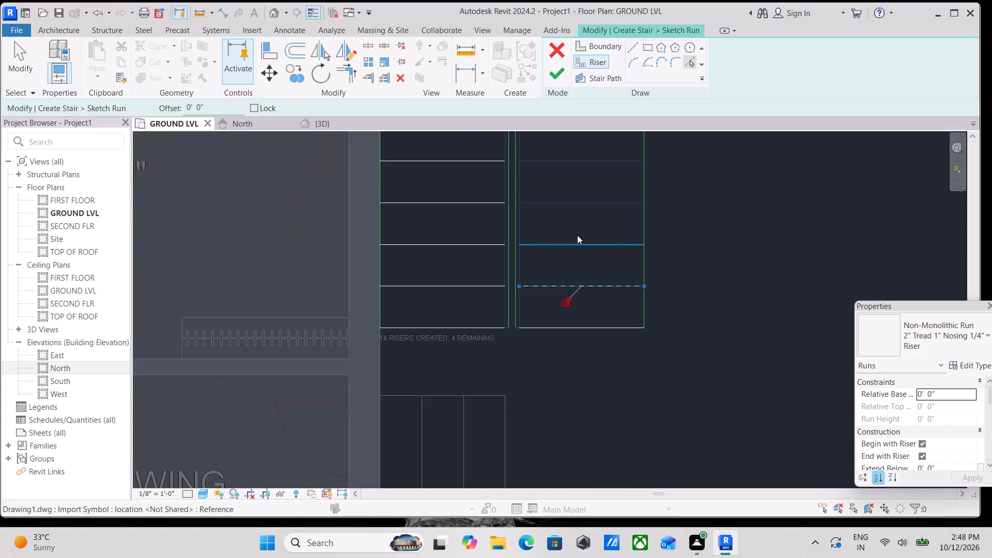
{"action": "left_click", "coordinate": [576, 242]}
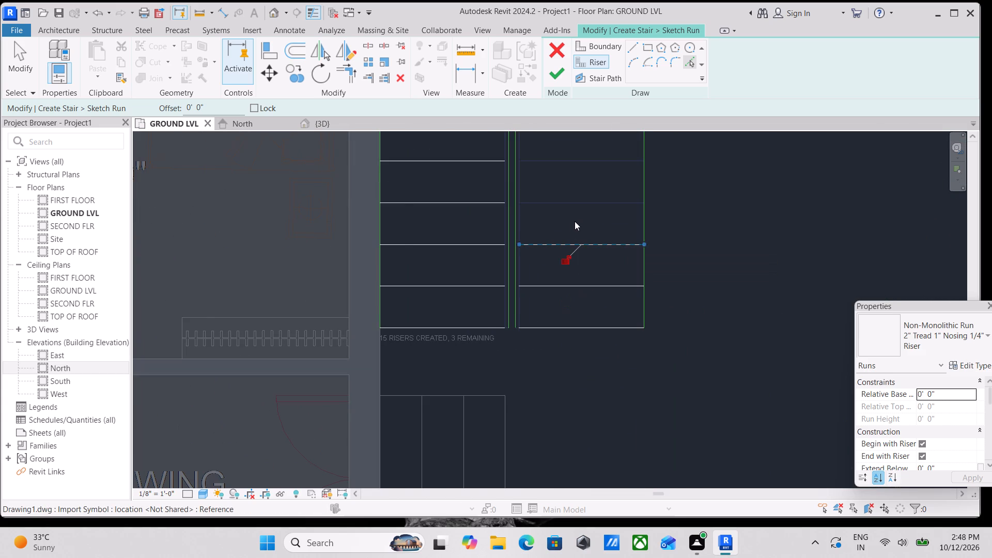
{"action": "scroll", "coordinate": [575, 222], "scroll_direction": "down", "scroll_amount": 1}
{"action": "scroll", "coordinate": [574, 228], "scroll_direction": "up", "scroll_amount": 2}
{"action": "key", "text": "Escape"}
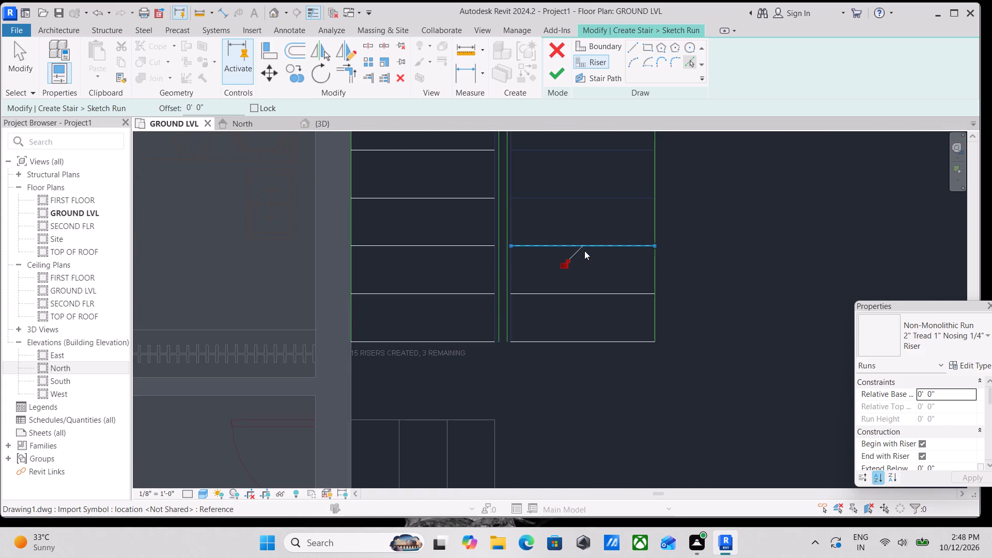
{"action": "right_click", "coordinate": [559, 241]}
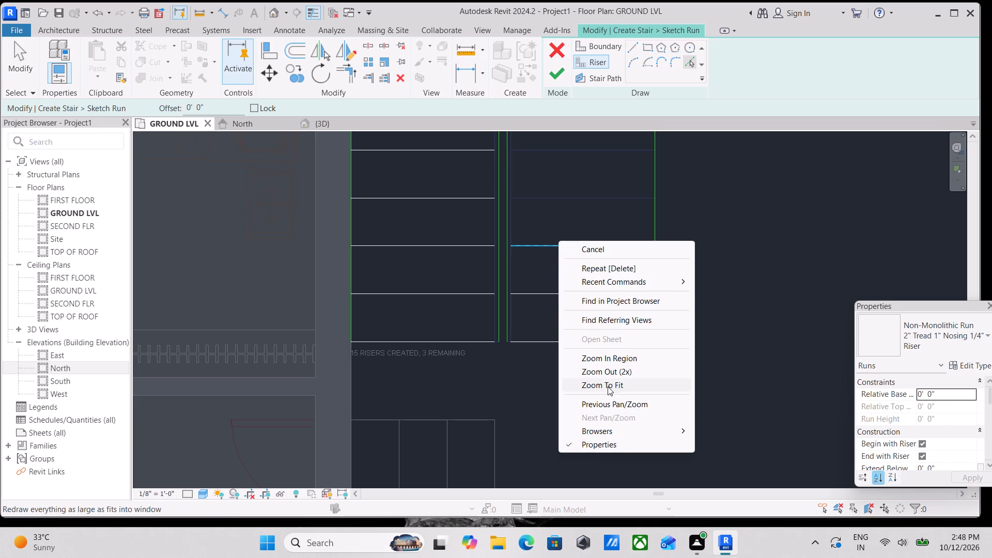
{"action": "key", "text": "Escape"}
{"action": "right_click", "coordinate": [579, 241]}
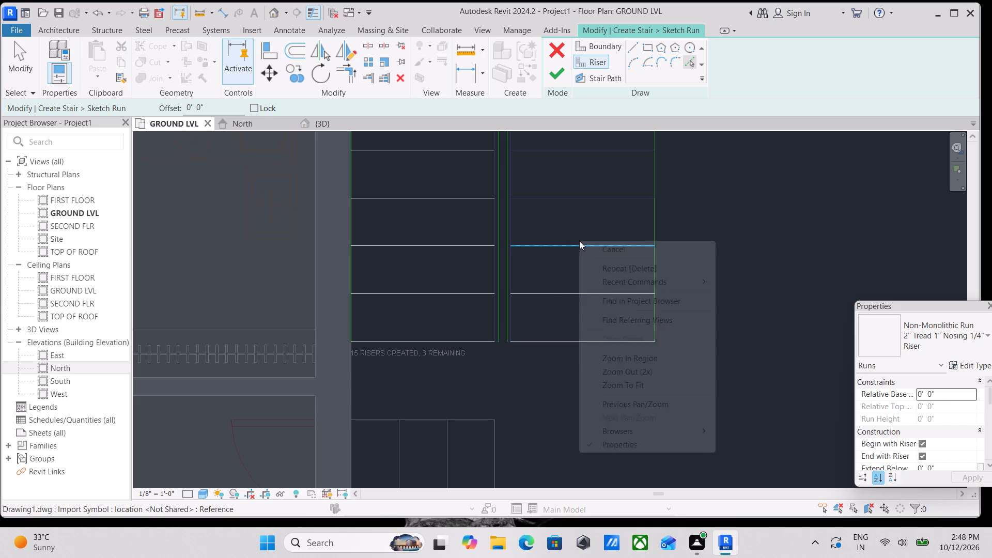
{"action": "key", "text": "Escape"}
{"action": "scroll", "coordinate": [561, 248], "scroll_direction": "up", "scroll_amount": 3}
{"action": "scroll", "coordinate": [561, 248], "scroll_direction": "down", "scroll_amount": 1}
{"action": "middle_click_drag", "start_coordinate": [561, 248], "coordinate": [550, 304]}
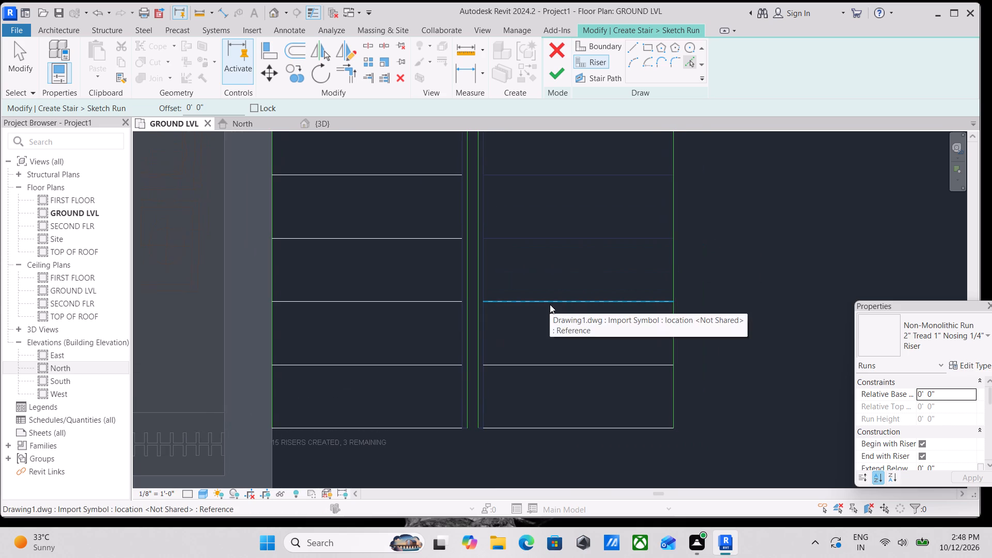
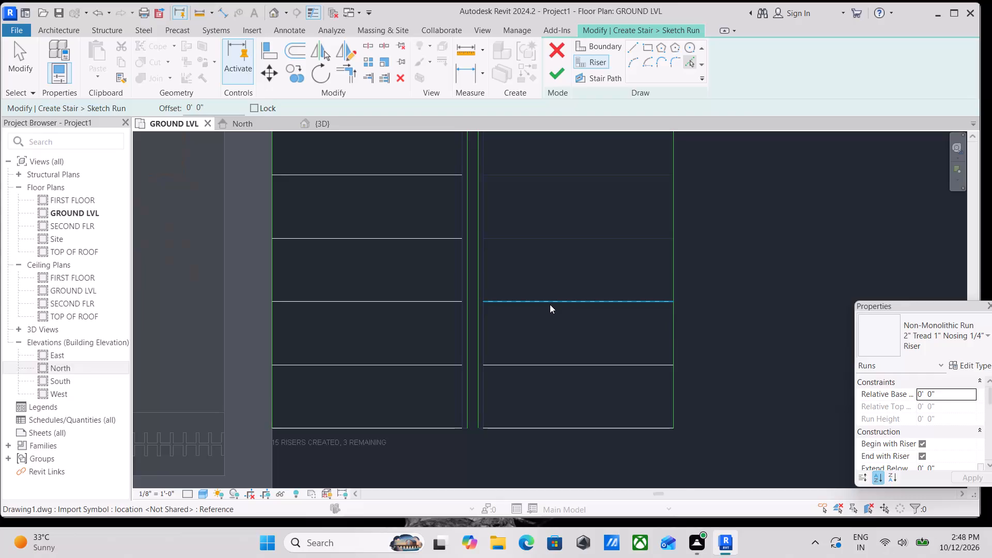
Delete the three risers at the open end of the second flight.
{"action": "right_click", "coordinate": [550, 304]}
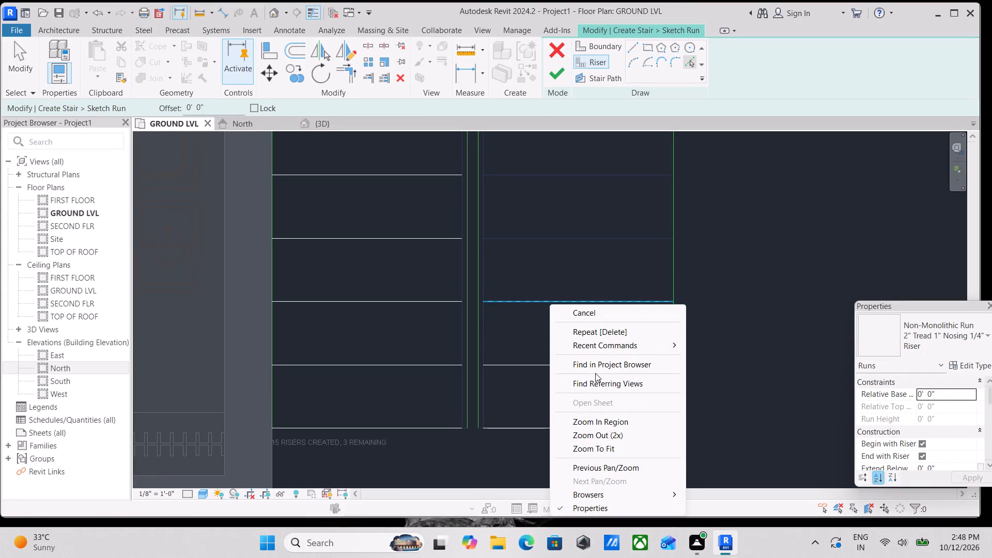
{"action": "left_click", "coordinate": [577, 315]}
{"action": "key", "text": "Escape"}
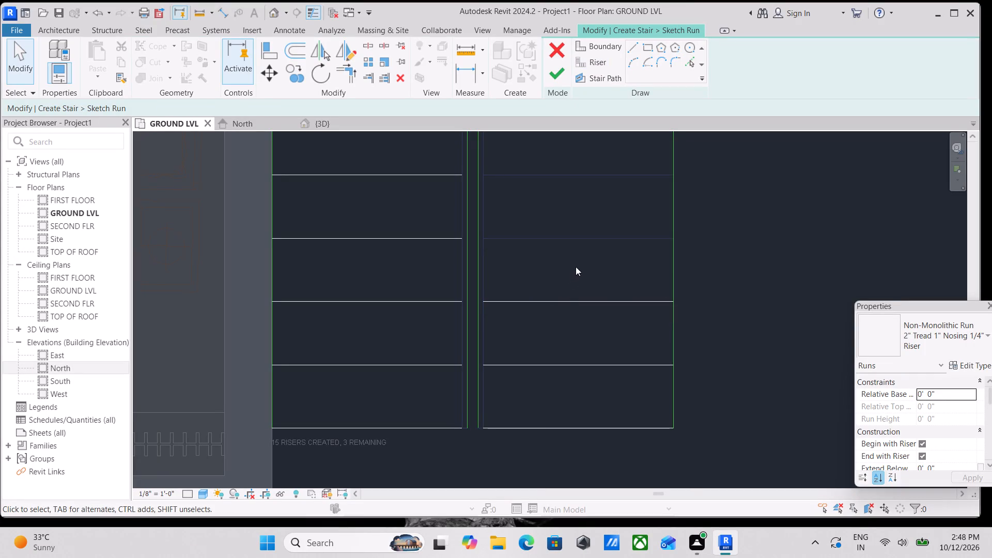
{"action": "left_click_drag", "start_coordinate": [577, 265], "coordinate": [530, 439]}
{"action": "right_click", "coordinate": [553, 259]}
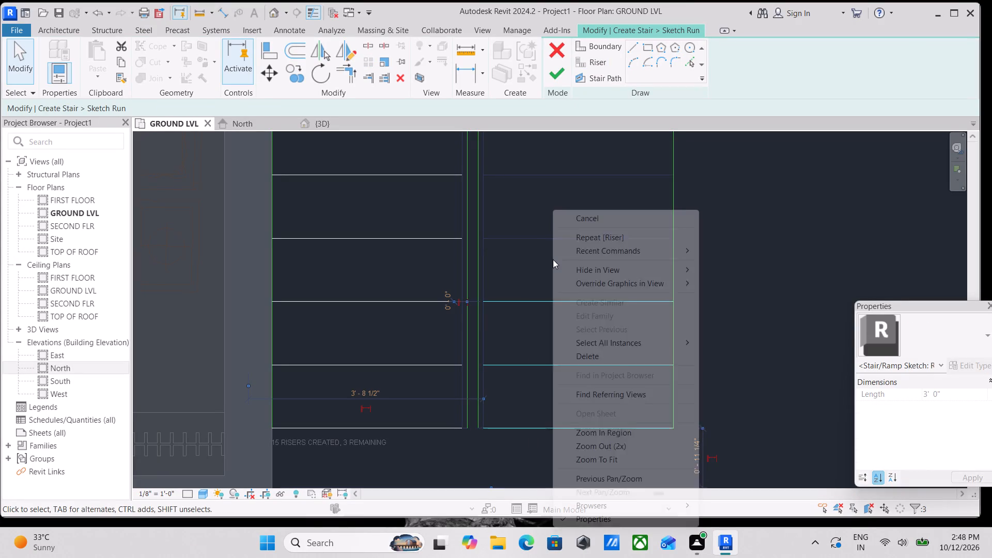
{"action": "left_click", "coordinate": [592, 353]}
Delete the two straight inner boundary lines along the central stair gap.
{"action": "scroll", "coordinate": [555, 290], "scroll_direction": "down", "scroll_amount": 2}
{"action": "middle_click_drag", "start_coordinate": [555, 290], "coordinate": [550, 347]}
{"action": "scroll", "coordinate": [523, 259], "scroll_direction": "down", "scroll_amount": 2}
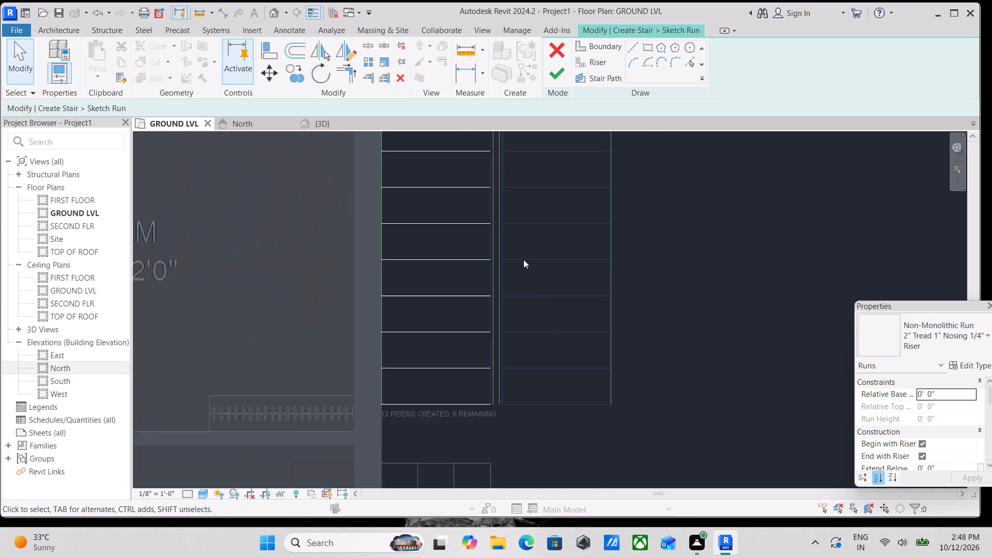
{"action": "middle_click_drag", "start_coordinate": [523, 261], "coordinate": [529, 362]}
{"action": "scroll", "coordinate": [500, 235], "scroll_direction": "up", "scroll_amount": 2}
{"action": "key", "text": "Escape"}
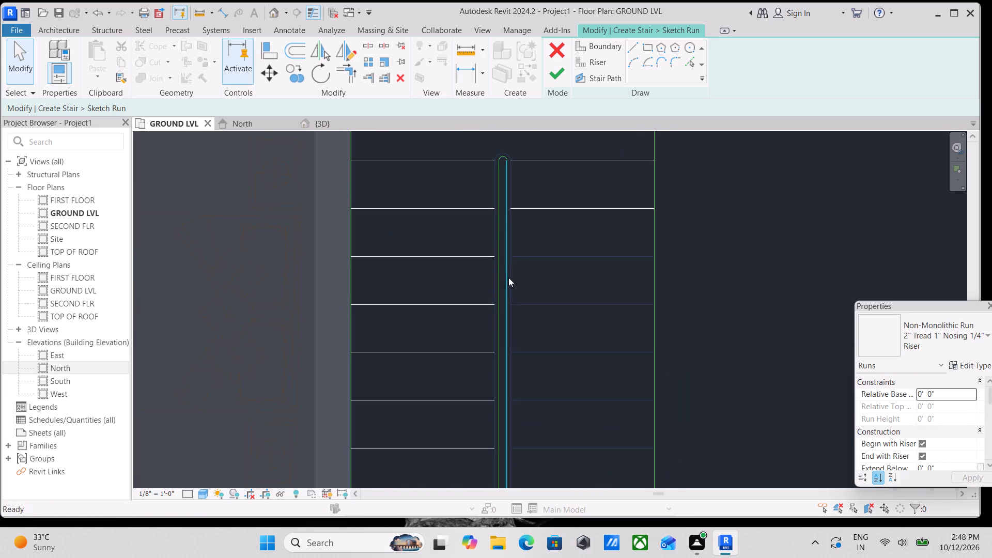
{"action": "left_click", "coordinate": [508, 281]}
{"action": "right_click", "coordinate": [507, 282]}
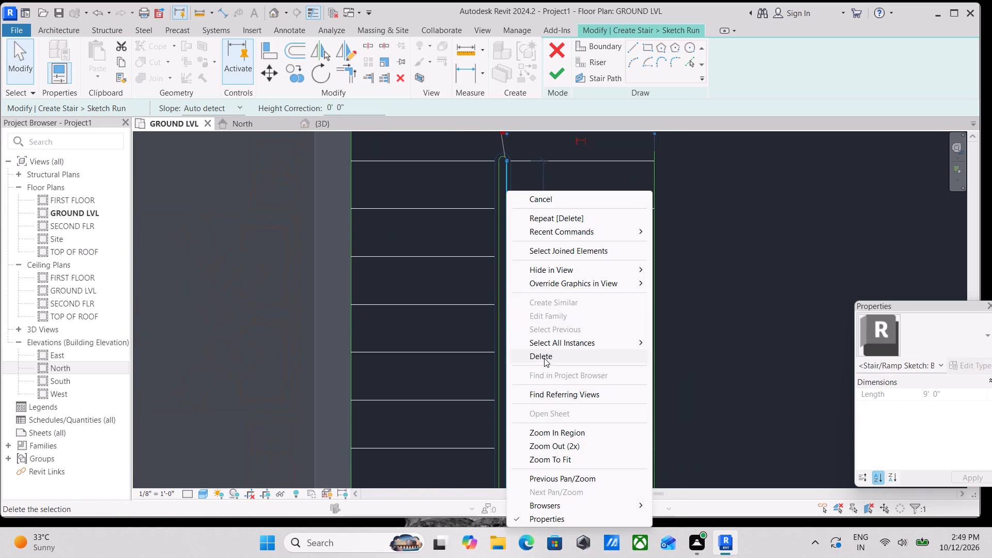
{"action": "left_click", "coordinate": [544, 358]}
{"action": "scroll", "coordinate": [502, 315], "scroll_direction": "up", "scroll_amount": 2}
{"action": "left_click", "coordinate": [498, 325]}
{"action": "right_click", "coordinate": [495, 326]}
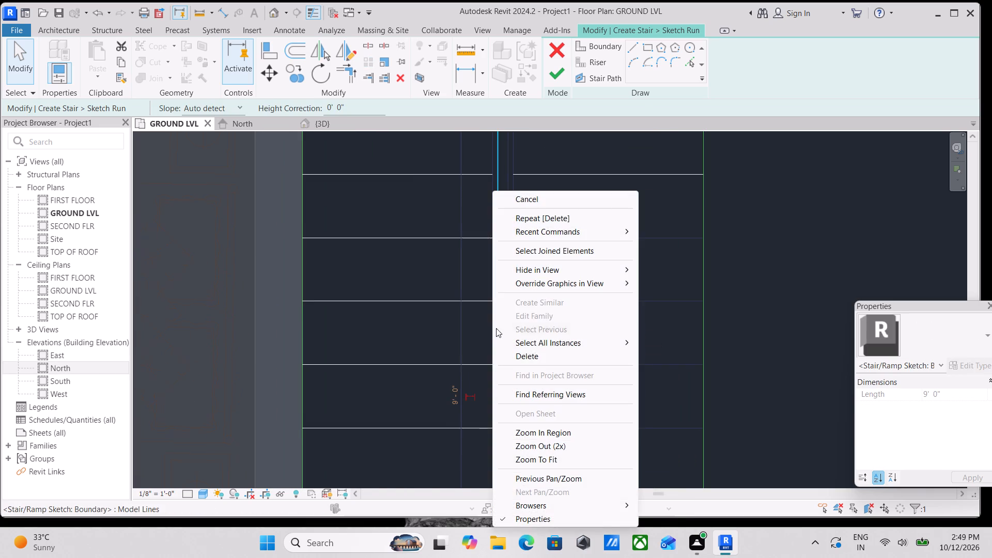
{"action": "left_click", "coordinate": [528, 353]}
Delete the small inner boundary arc at the landing end of the central stair gap.
{"action": "middle_click_drag", "start_coordinate": [515, 295], "coordinate": [505, 406]}
{"action": "scroll", "coordinate": [475, 224], "scroll_direction": "up", "scroll_amount": 4}
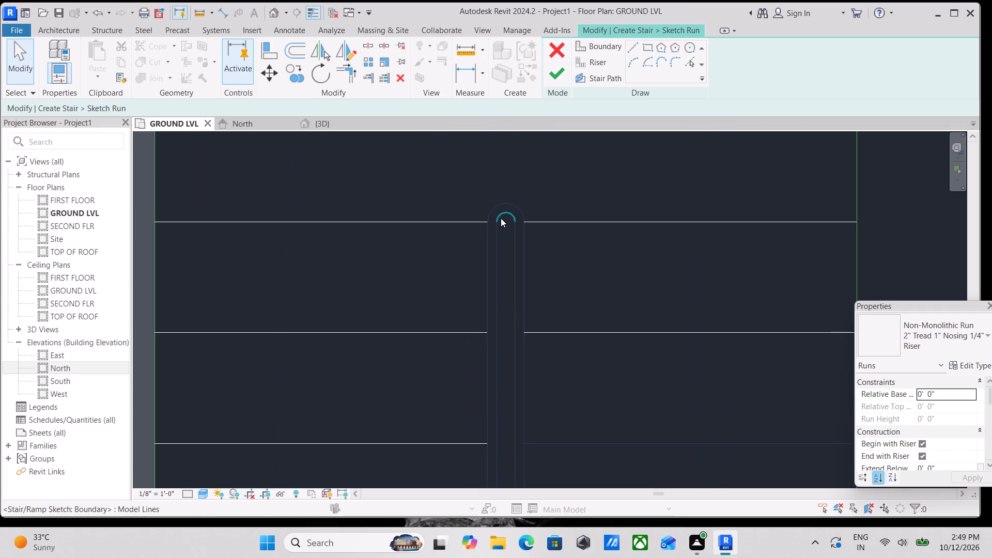
{"action": "left_click", "coordinate": [510, 213]}
{"action": "scroll", "coordinate": [508, 214], "scroll_direction": "up", "scroll_amount": 3}
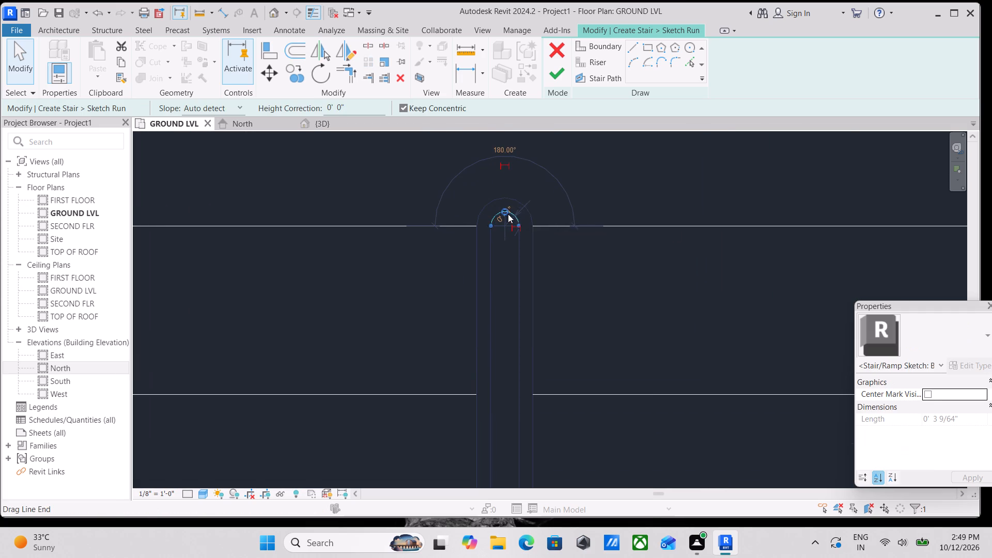
{"action": "right_click", "coordinate": [507, 214]}
{"action": "left_click", "coordinate": [556, 358]}
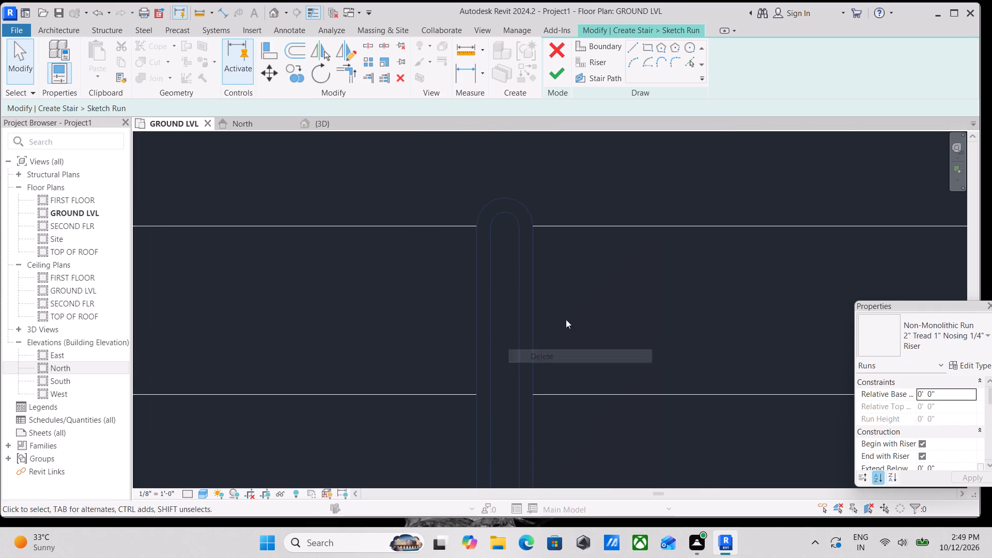
Create a boundary from the CAD line touching the inner riser ends of the flight beside the bedroom wall.
{"action": "scroll", "coordinate": [617, 130], "scroll_direction": "down", "scroll_amount": 4}
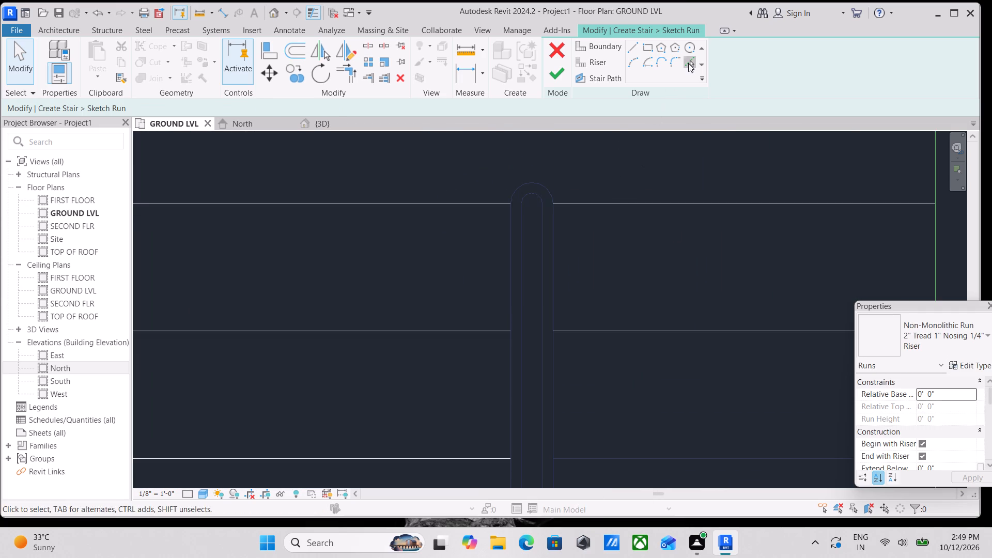
{"action": "left_click", "coordinate": [688, 63]}
{"action": "scroll", "coordinate": [605, 248], "scroll_direction": "down", "scroll_amount": 2}
{"action": "middle_click_drag", "start_coordinate": [605, 248], "coordinate": [585, 126]}
{"action": "scroll", "coordinate": [582, 127], "scroll_direction": "down", "scroll_amount": 7}
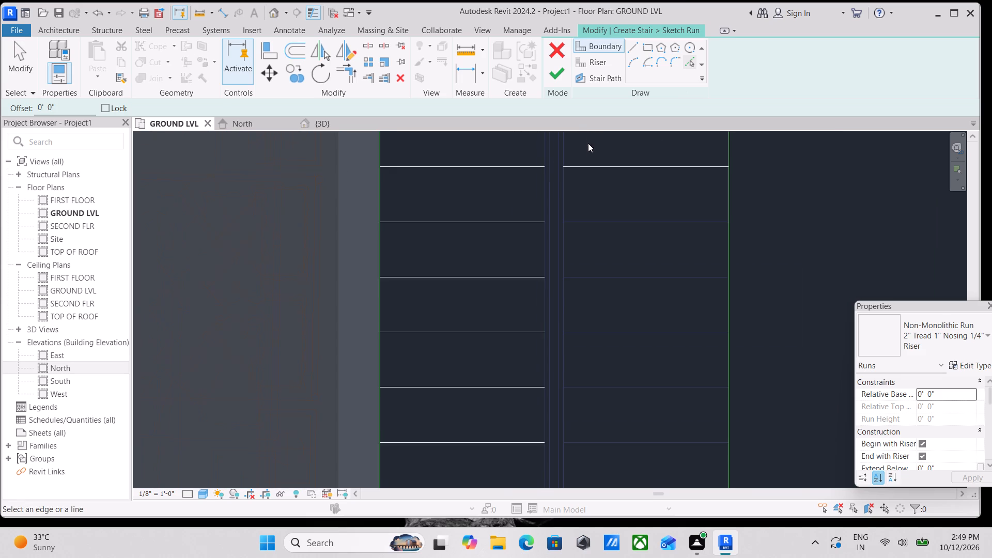
{"action": "scroll", "coordinate": [565, 308], "scroll_direction": "down", "scroll_amount": 3}
{"action": "middle_click_drag", "start_coordinate": [565, 309], "coordinate": [564, 118]}
{"action": "scroll", "coordinate": [550, 315], "scroll_direction": "up", "scroll_amount": 3}
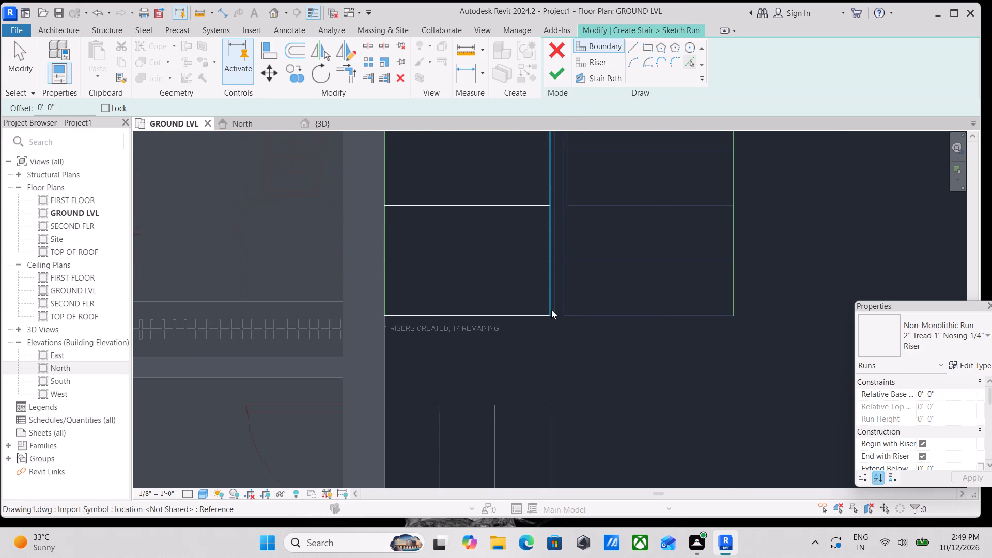
{"action": "left_click", "coordinate": [552, 283]}
Create boundaries from the outer CAD arc of the central gap and the line touching the second flight's inner riser ends.
{"action": "scroll", "coordinate": [570, 210], "scroll_direction": "down", "scroll_amount": 3}
{"action": "middle_click_drag", "start_coordinate": [570, 213], "coordinate": [530, 495]}
{"action": "middle_click_drag", "start_coordinate": [553, 205], "coordinate": [555, 316]}
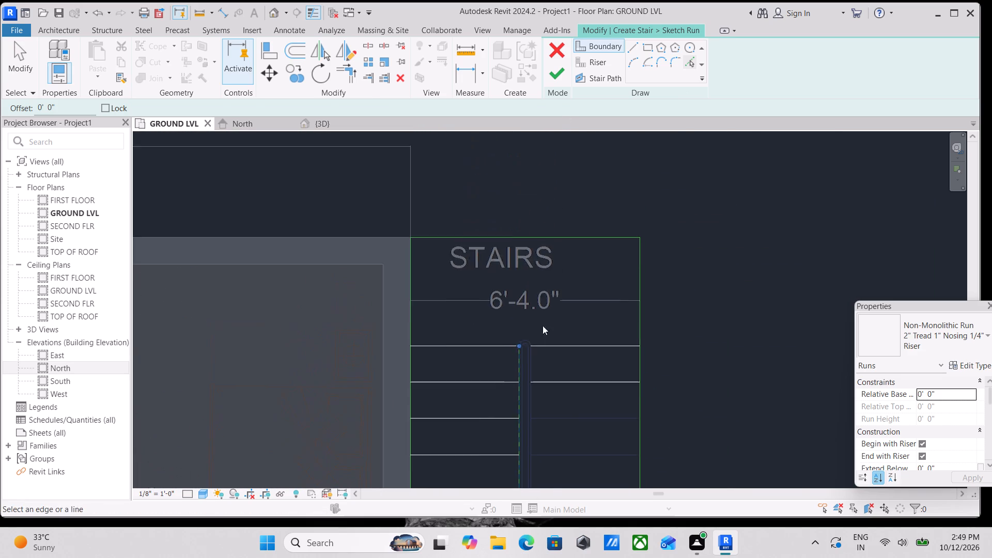
{"action": "scroll", "coordinate": [524, 333], "scroll_direction": "up", "scroll_amount": 11}
{"action": "left_click", "coordinate": [534, 334]}
{"action": "scroll", "coordinate": [609, 381], "scroll_direction": "down", "scroll_amount": 2}
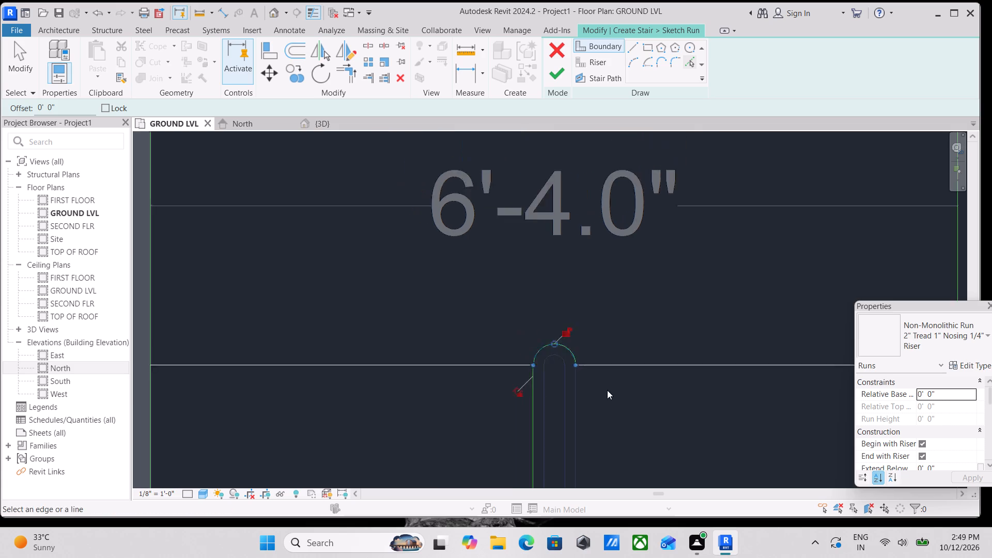
{"action": "scroll", "coordinate": [607, 390], "scroll_direction": "down", "scroll_amount": 1}
{"action": "middle_click_drag", "start_coordinate": [606, 390], "coordinate": [574, 244]}
{"action": "left_click", "coordinate": [549, 315]}
{"action": "scroll", "coordinate": [565, 286], "scroll_direction": "down", "scroll_amount": 5}
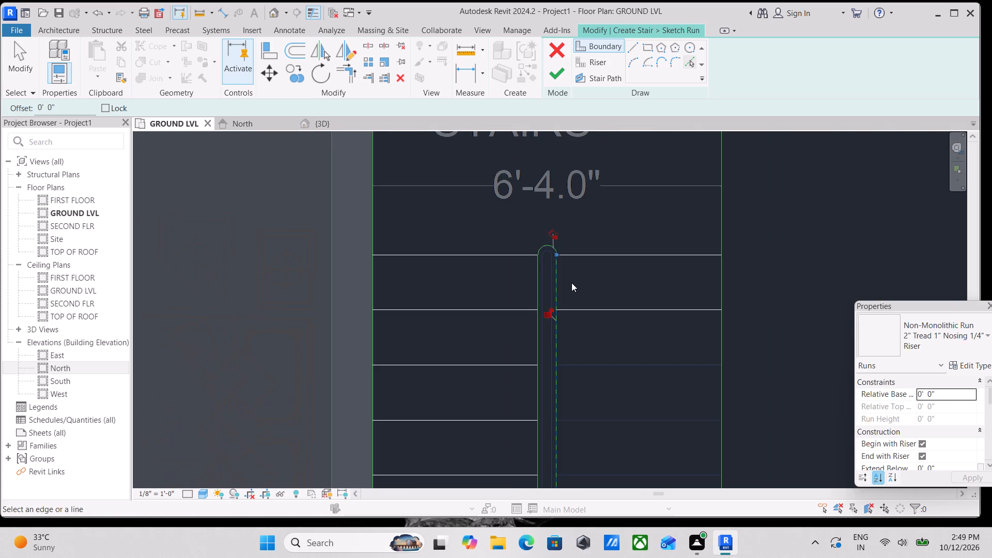
{"action": "key", "text": "Escape"}
{"action": "scroll", "coordinate": [571, 283], "scroll_direction": "down", "scroll_amount": 4}
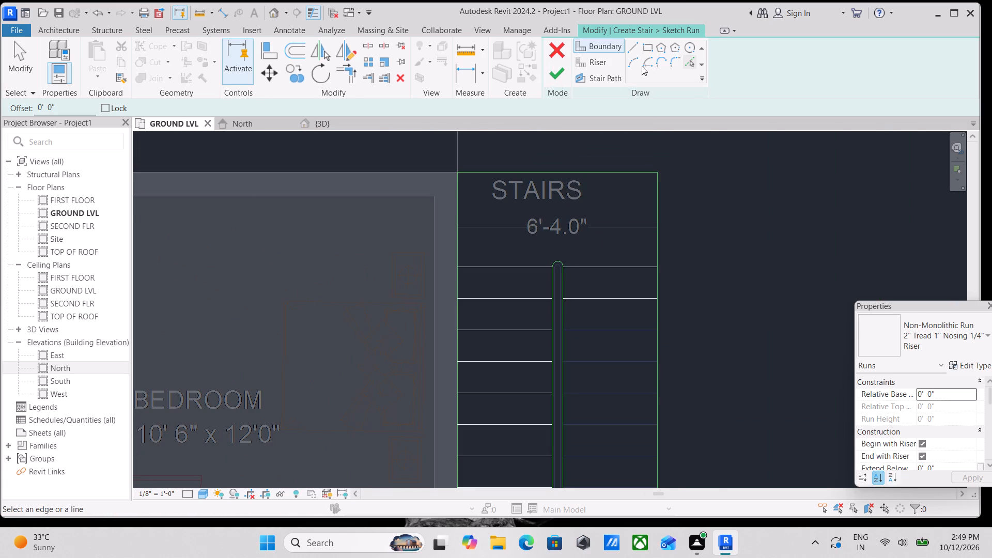
Create risers from the next six CAD tread lines of the second flight, continuing from the landing end toward the open end.
{"action": "left_click", "coordinate": [597, 61]}
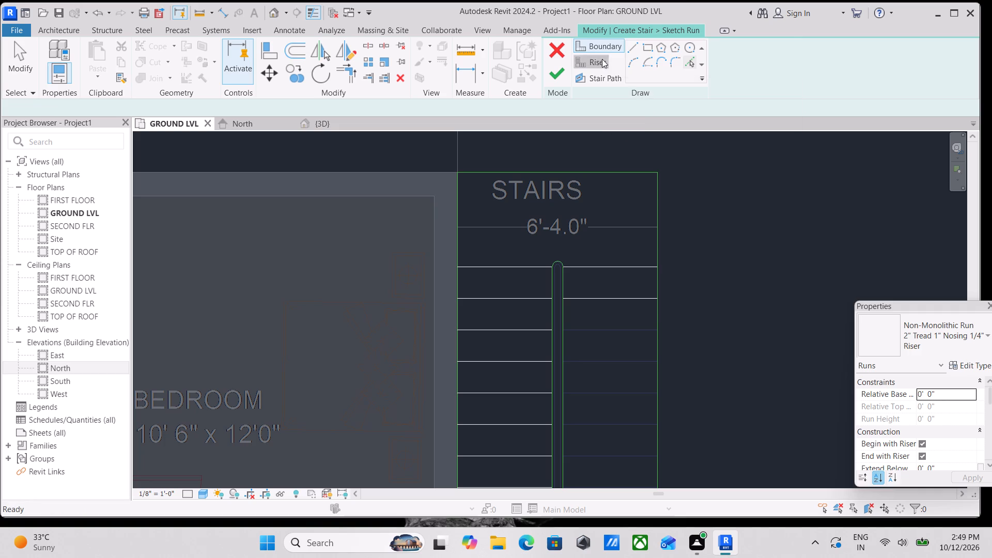
{"action": "left_click", "coordinate": [693, 64]}
{"action": "middle_click_drag", "start_coordinate": [597, 335], "coordinate": [594, 288]}
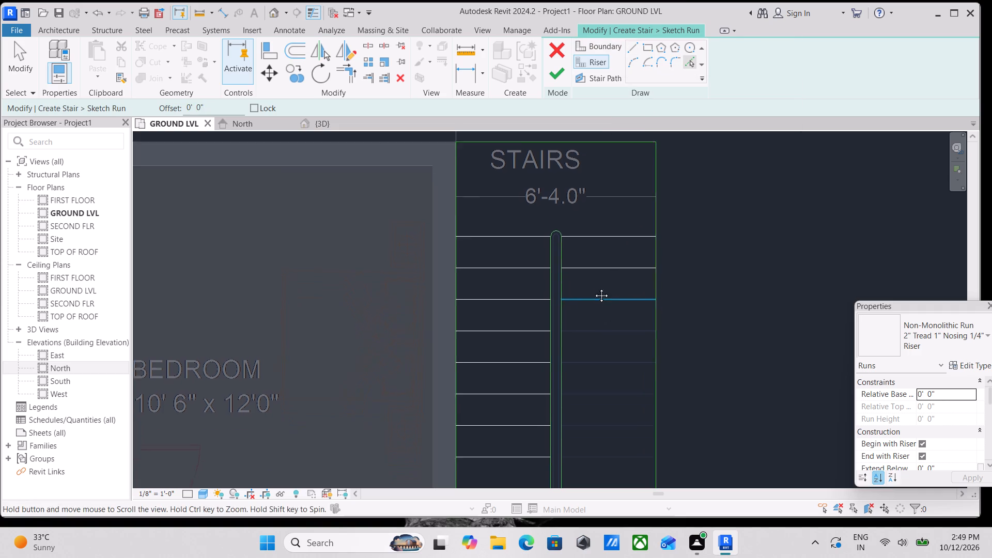
{"action": "middle_click_drag", "start_coordinate": [594, 288], "coordinate": [591, 253]}
{"action": "left_click", "coordinate": [601, 245]}
{"action": "middle_click_drag", "start_coordinate": [598, 288], "coordinate": [585, 237]}
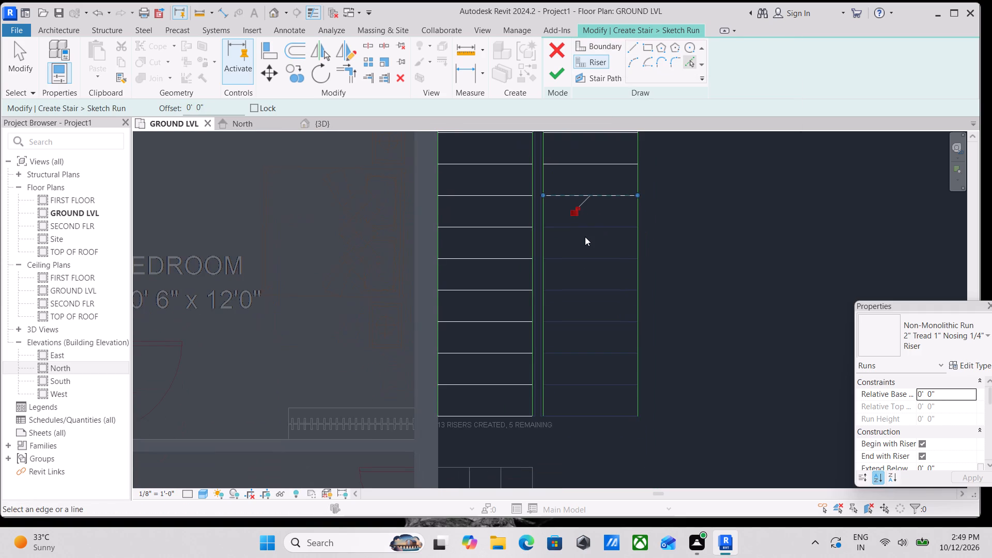
{"action": "scroll", "coordinate": [585, 237], "scroll_direction": "down", "scroll_amount": 3}
{"action": "scroll", "coordinate": [585, 237], "scroll_direction": "up", "scroll_amount": 3}
{"action": "left_click", "coordinate": [592, 229]}
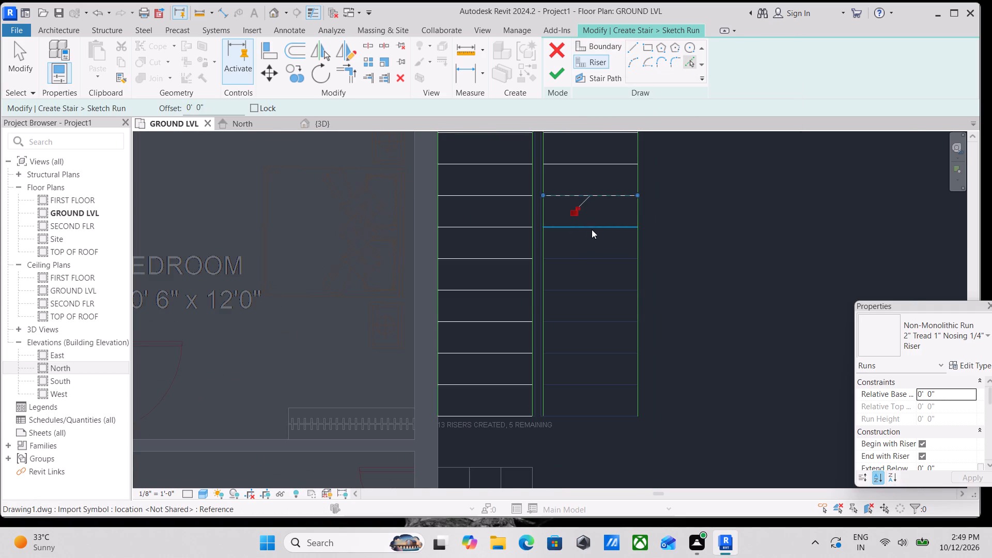
{"action": "left_click", "coordinate": [595, 263]}
{"action": "scroll", "coordinate": [596, 293], "scroll_direction": "down", "scroll_amount": 2}
{"action": "middle_click_drag", "start_coordinate": [596, 293], "coordinate": [585, 255]}
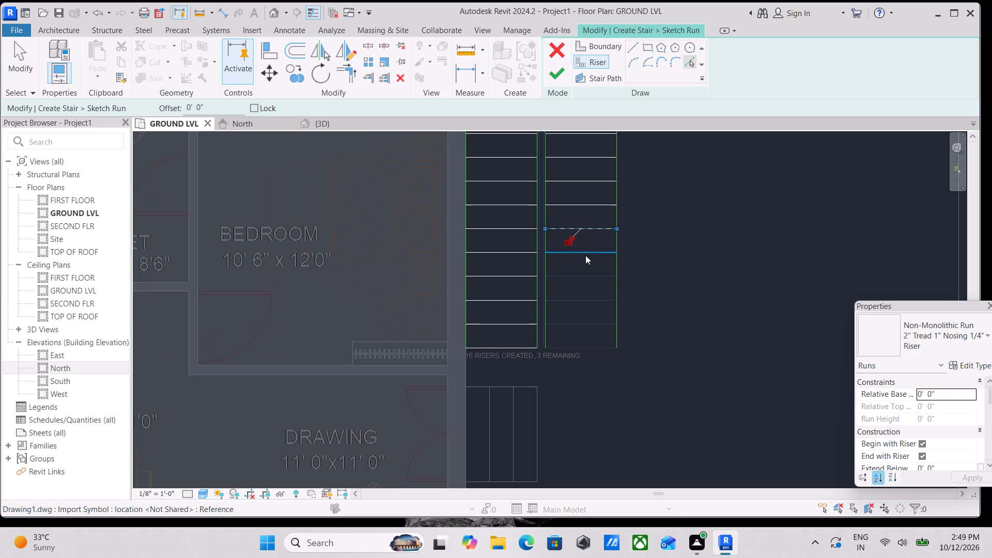
{"action": "left_click", "coordinate": [585, 255]}
{"action": "left_click", "coordinate": [585, 277]}
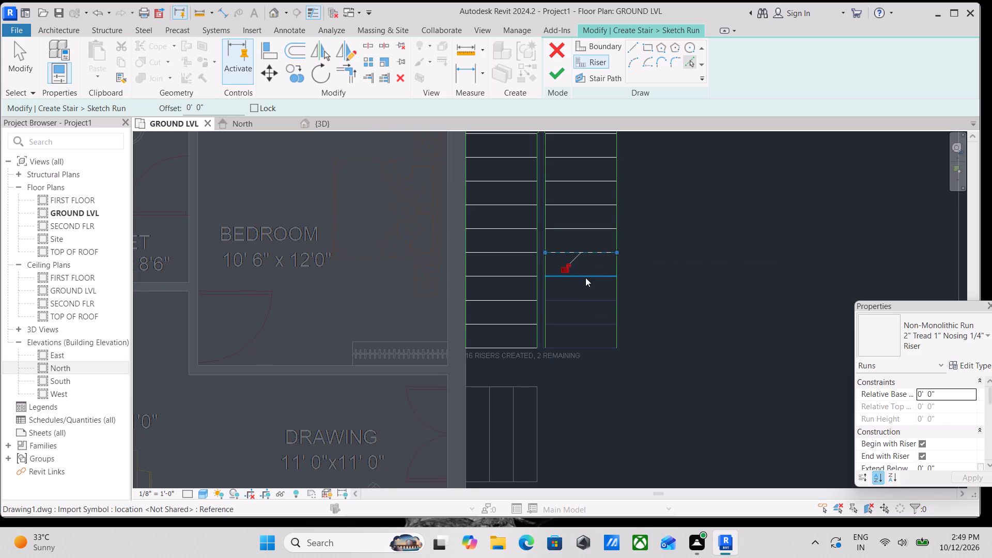
{"action": "left_click", "coordinate": [588, 300]}
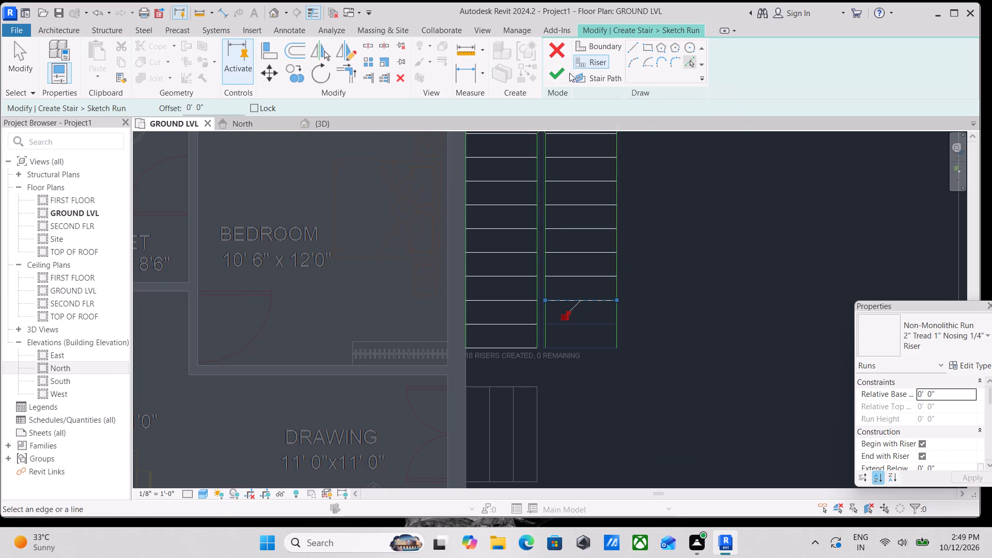
Draw a U-shaped stair path from the bedroom-side flight's open end, about 10'-6" to the landing, 3'-6" across, and back to the second flight's last riser.
{"action": "left_click", "coordinate": [609, 80]}
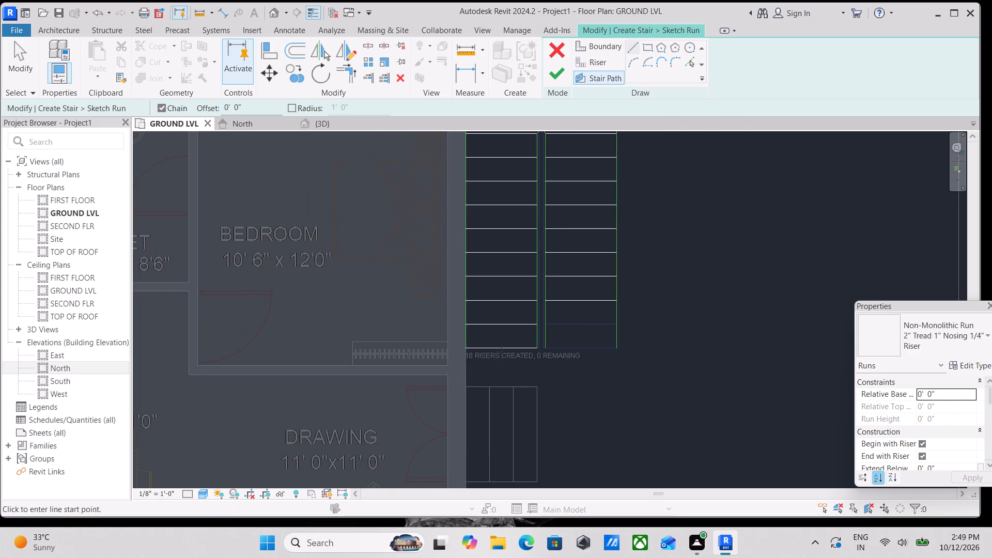
{"action": "left_click", "coordinate": [506, 349]}
{"action": "scroll", "coordinate": [509, 197], "scroll_direction": "down", "scroll_amount": 1}
{"action": "middle_click_drag", "start_coordinate": [509, 197], "coordinate": [500, 353]}
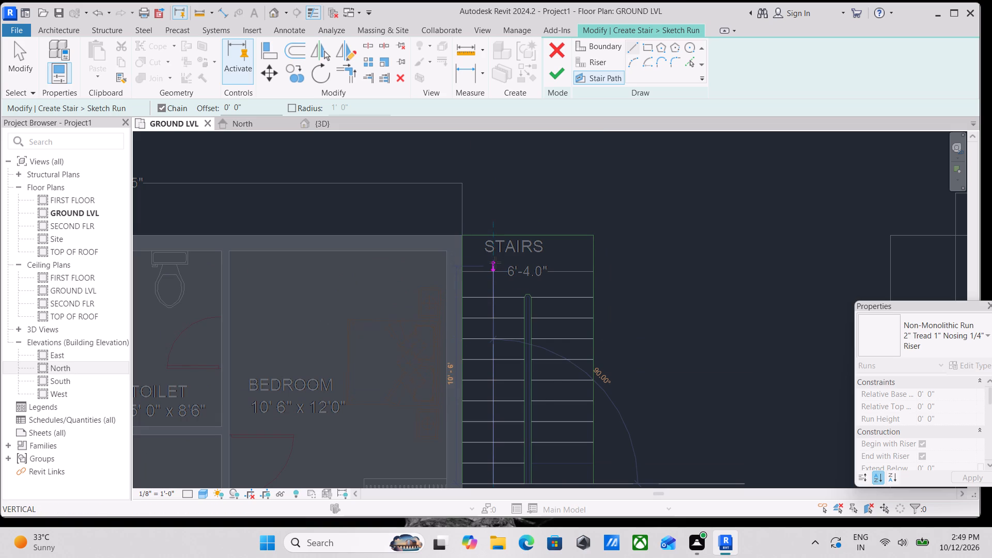
{"action": "left_click", "coordinate": [495, 262]}
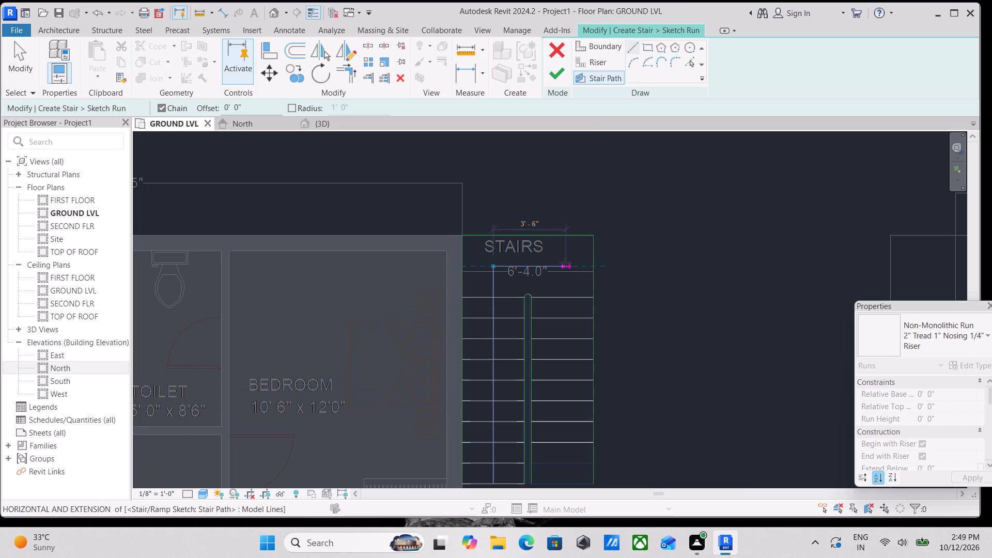
{"action": "left_click", "coordinate": [565, 263]}
{"action": "middle_click_drag", "start_coordinate": [562, 349], "coordinate": [540, 217]}
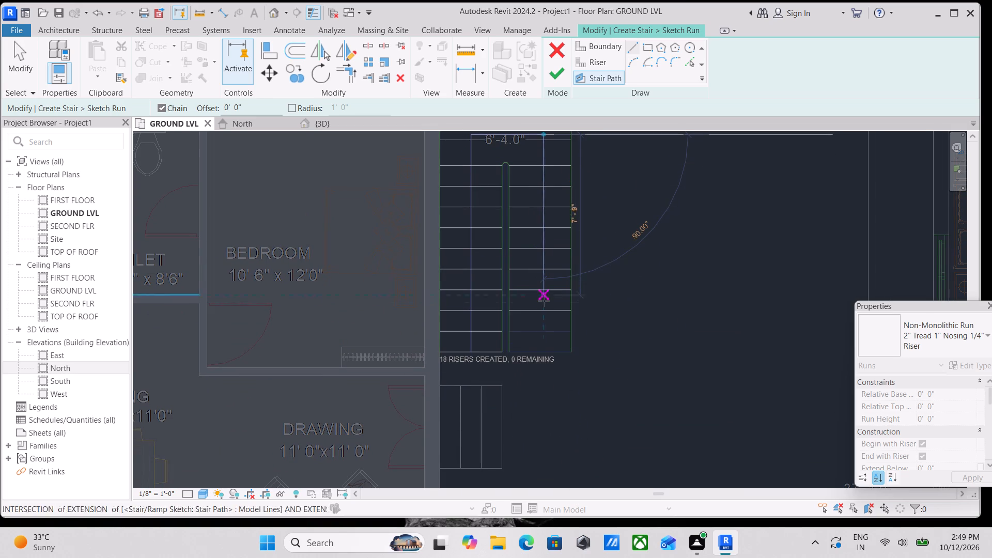
{"action": "left_click", "coordinate": [544, 310]}
{"action": "key", "text": "Escape"}
{"action": "scroll", "coordinate": [563, 222], "scroll_direction": "up", "scroll_amount": 3}
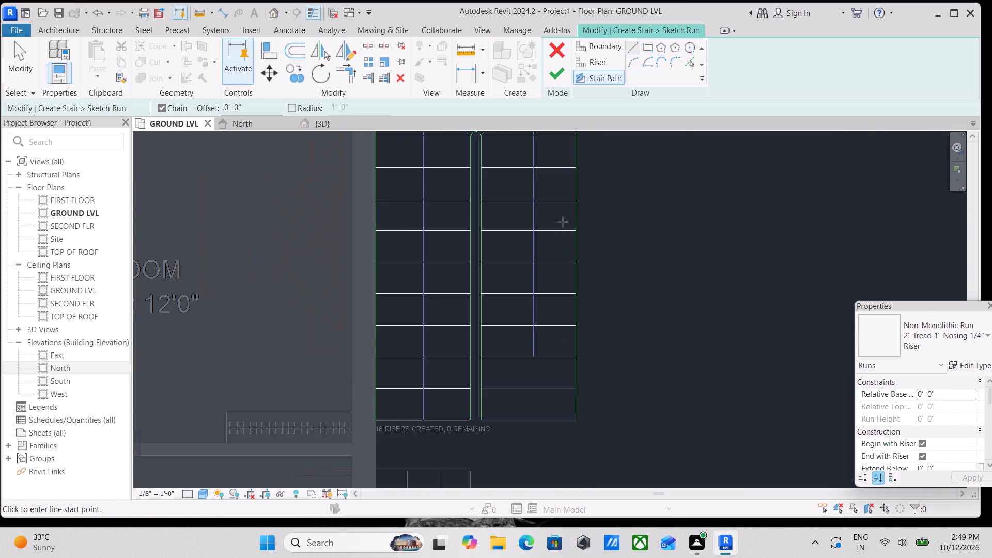
{"action": "scroll", "coordinate": [548, 230], "scroll_direction": "up", "scroll_amount": 3}
{"action": "scroll", "coordinate": [531, 247], "scroll_direction": "down", "scroll_amount": 2}
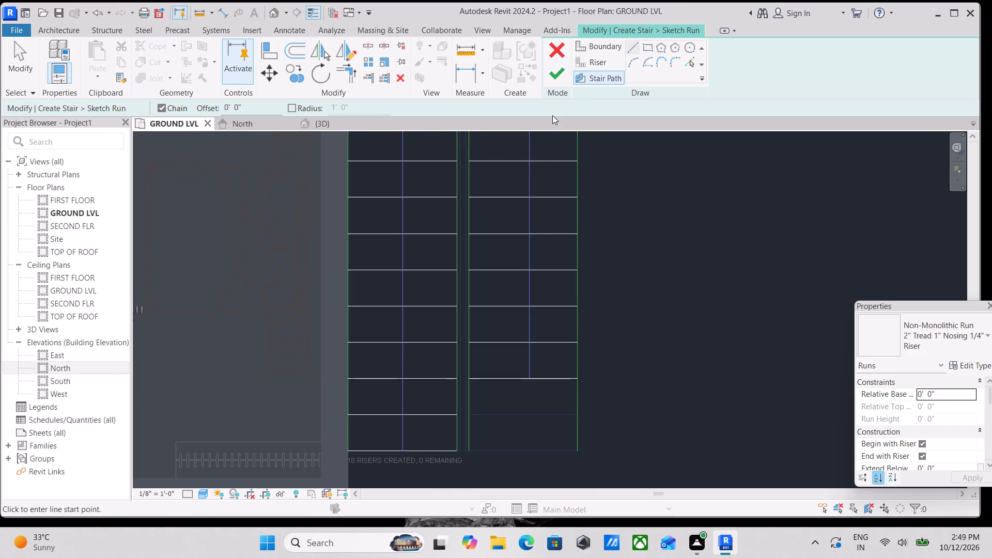
Finish the run sketch and complete the stair.
{"action": "left_click", "coordinate": [556, 76]}
{"action": "scroll", "coordinate": [556, 79], "scroll_direction": "down", "scroll_amount": 3}
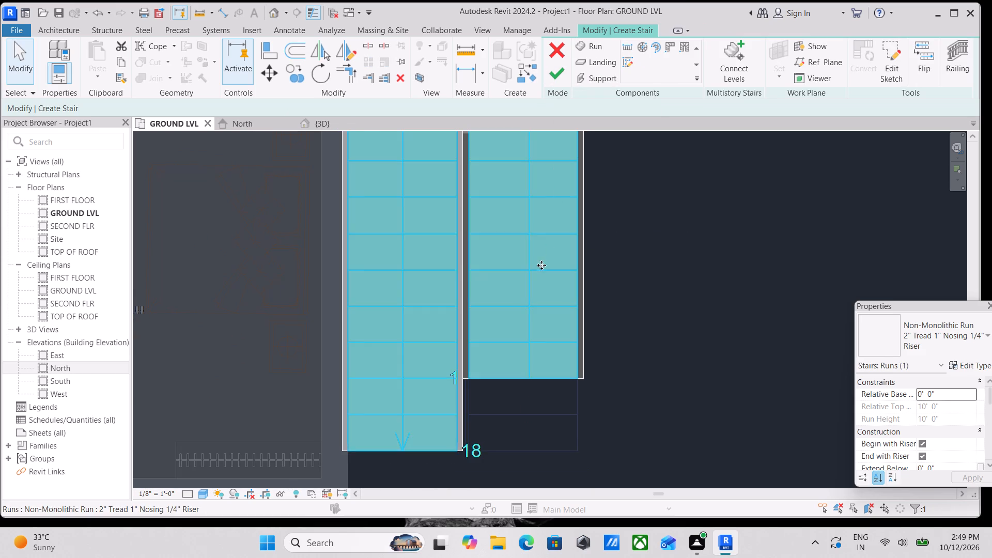
{"action": "scroll", "coordinate": [540, 267], "scroll_direction": "down", "scroll_amount": 3}
{"action": "left_click", "coordinate": [554, 74]}
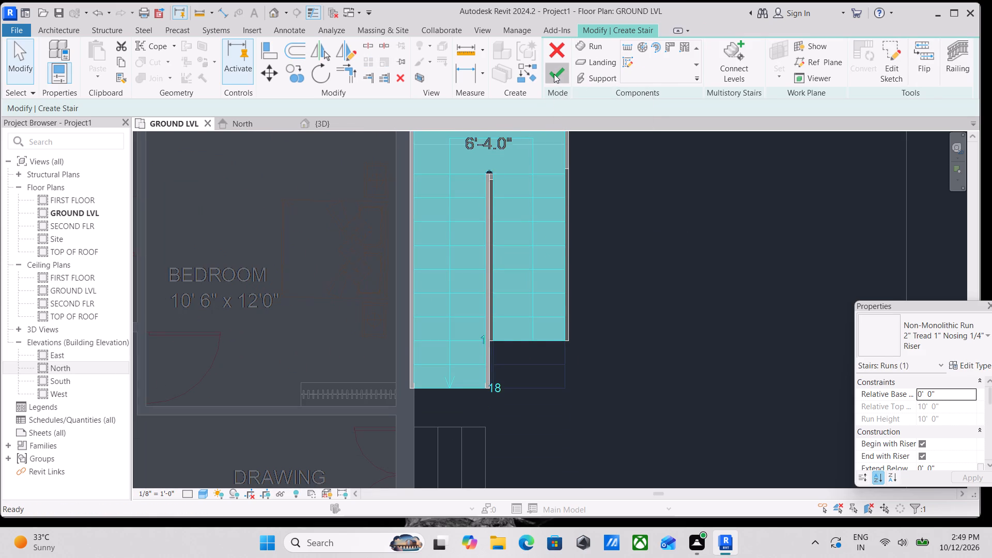
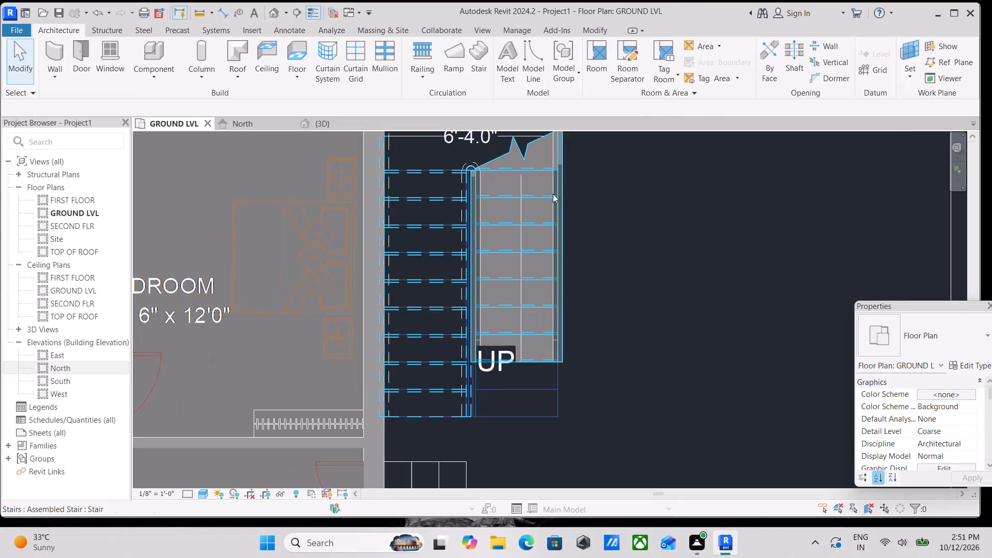
Inspect the completed U-shaped stair and its railings from several sides in the 3D view, against the ground-floor walls.
{"action": "scroll", "coordinate": [572, 266], "scroll_direction": "down", "scroll_amount": 3}
{"action": "scroll", "coordinate": [269, 141], "scroll_direction": "down", "scroll_amount": 3}
{"action": "middle_click_drag", "start_coordinate": [281, 151], "coordinate": [337, 230]}
{"action": "scroll", "coordinate": [514, 251], "scroll_direction": "down", "scroll_amount": 1}
{"action": "middle_click_drag", "start_coordinate": [515, 251], "coordinate": [550, 235]}
{"action": "scroll", "coordinate": [561, 238], "scroll_direction": "down", "scroll_amount": 1}
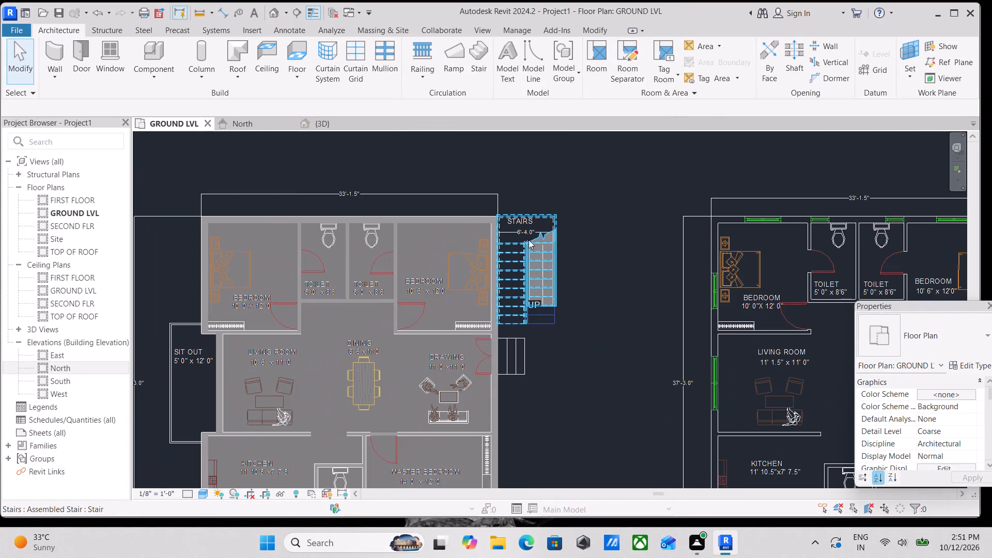
{"action": "left_click", "coordinate": [331, 125]}
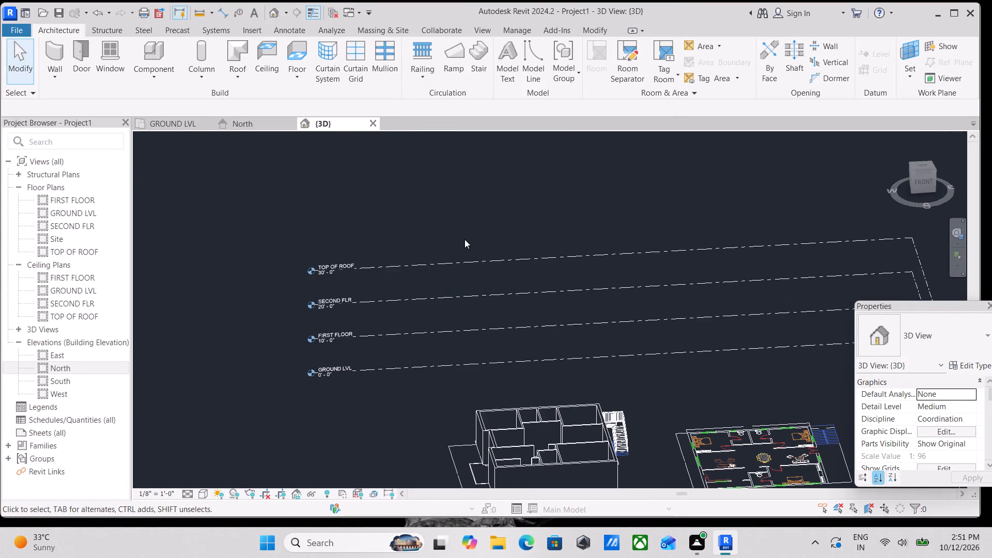
{"action": "scroll", "coordinate": [497, 259], "scroll_direction": "down", "scroll_amount": 3}
{"action": "middle_click_drag", "start_coordinate": [579, 359], "coordinate": [570, 300]}
{"action": "middle_click_drag", "start_coordinate": [599, 347], "coordinate": [552, 360], "text": "shift"}
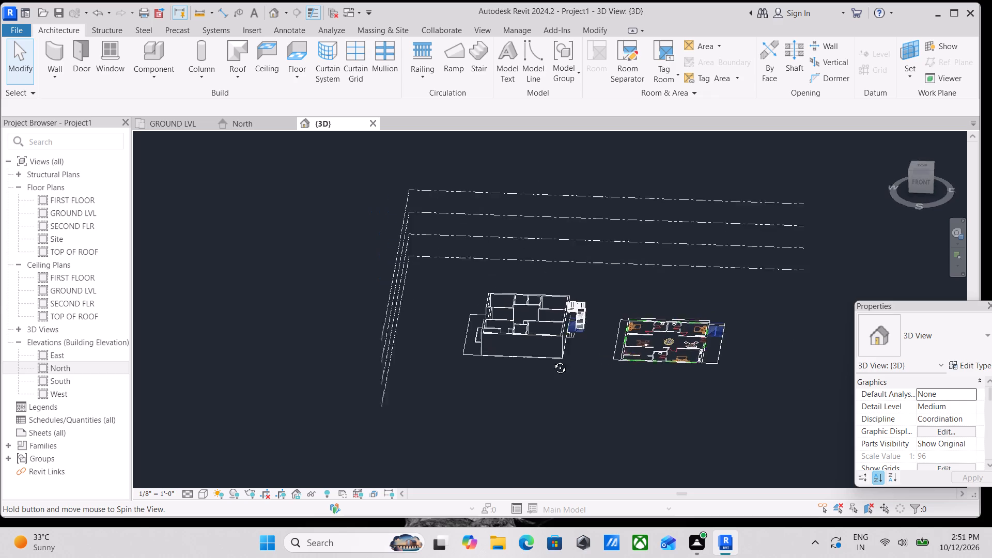
{"action": "middle_click_drag", "start_coordinate": [552, 360], "coordinate": [391, 231], "text": "shift"}
{"action": "middle_click_drag", "start_coordinate": [517, 328], "coordinate": [717, 349], "text": "shift"}
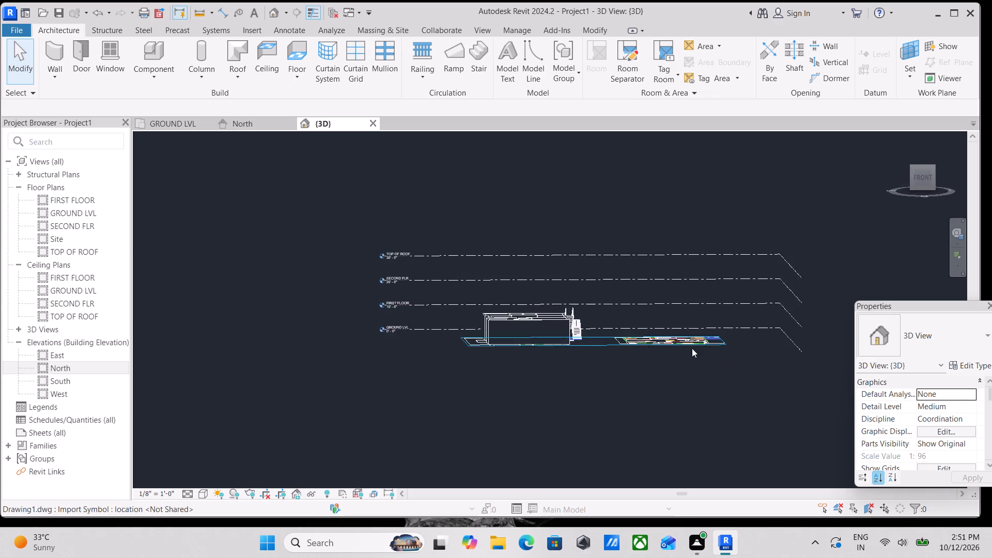
{"action": "middle_click_drag", "start_coordinate": [607, 339], "coordinate": [482, 426]}
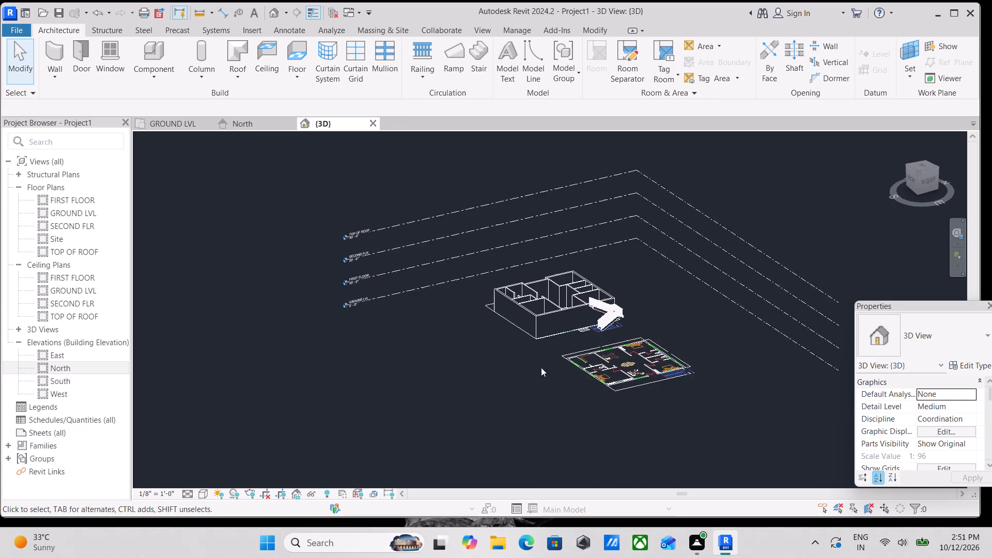
{"action": "scroll", "coordinate": [588, 304], "scroll_direction": "up", "scroll_amount": 4}
{"action": "scroll", "coordinate": [612, 345], "scroll_direction": "up", "scroll_amount": 8}
{"action": "scroll", "coordinate": [667, 242], "scroll_direction": "up", "scroll_amount": 4}
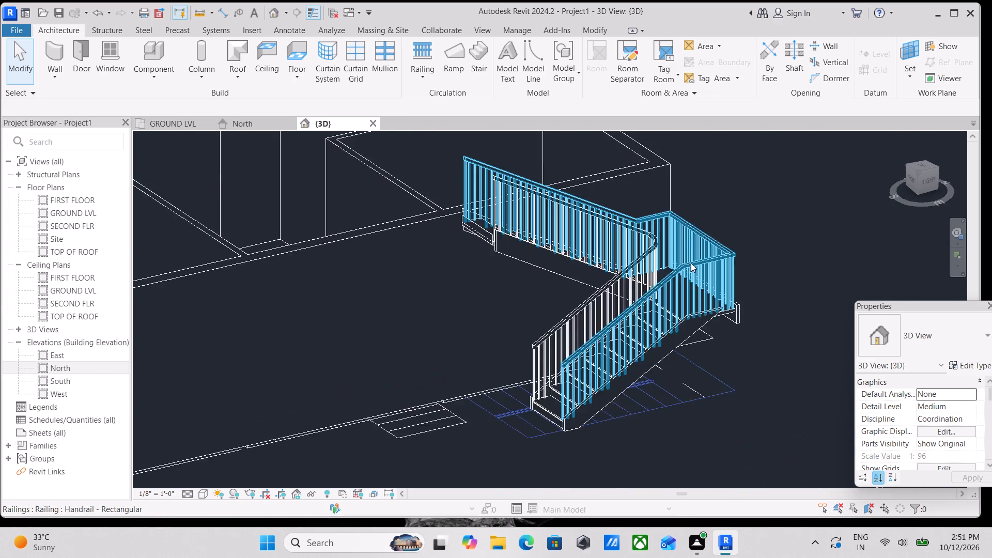
{"action": "middle_click_drag", "start_coordinate": [690, 263], "coordinate": [602, 329], "text": "shift"}
{"action": "middle_click_drag", "start_coordinate": [676, 316], "coordinate": [621, 320], "text": "shift"}
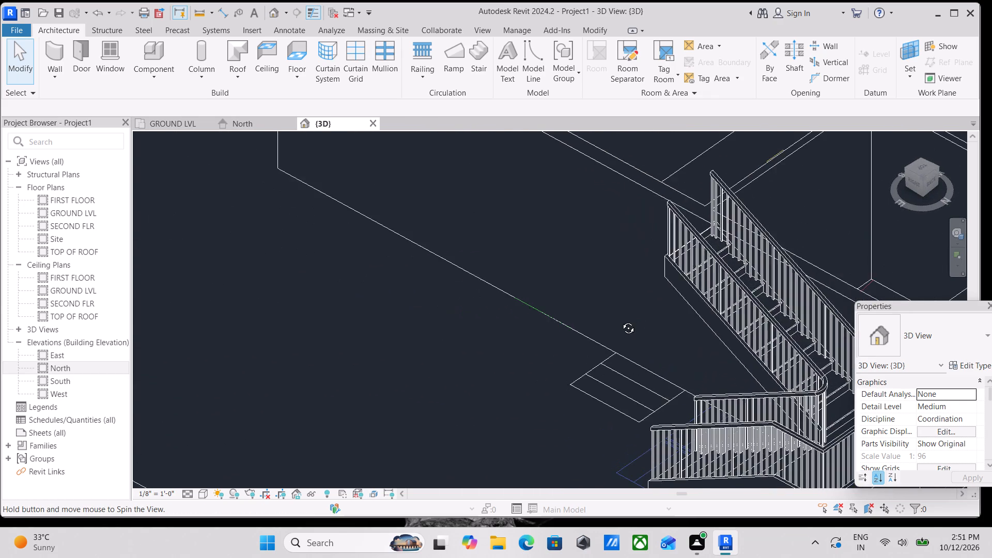
{"action": "middle_click_drag", "start_coordinate": [621, 320], "coordinate": [747, 305], "text": "shift"}
{"action": "scroll", "coordinate": [721, 311], "scroll_direction": "down", "scroll_amount": 4}
{"action": "middle_click_drag", "start_coordinate": [650, 326], "coordinate": [679, 361], "text": "shift"}
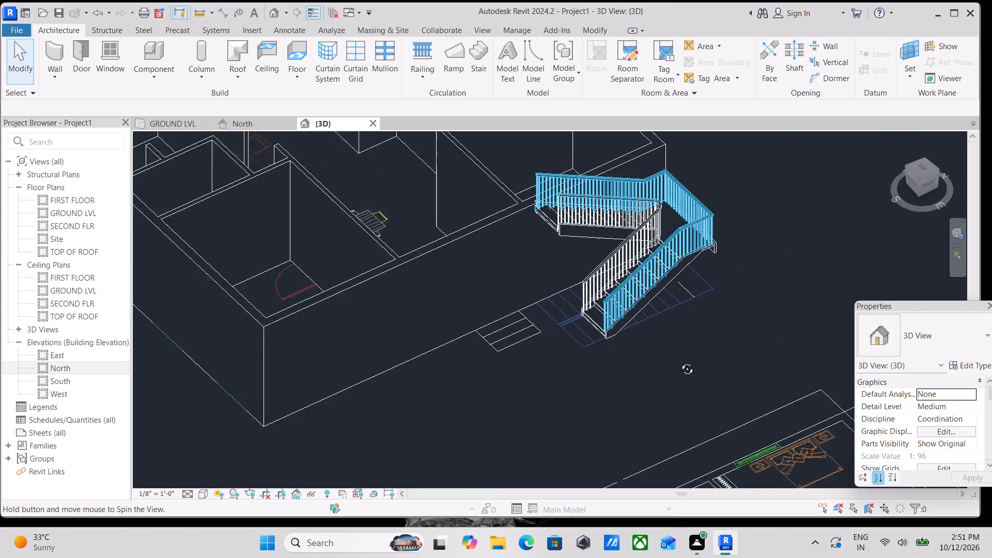
{"action": "middle_click_drag", "start_coordinate": [679, 361], "coordinate": [684, 369], "text": "shift"}
{"action": "scroll", "coordinate": [674, 359], "scroll_direction": "down", "scroll_amount": 2}
{"action": "middle_click_drag", "start_coordinate": [674, 359], "coordinate": [624, 338]}
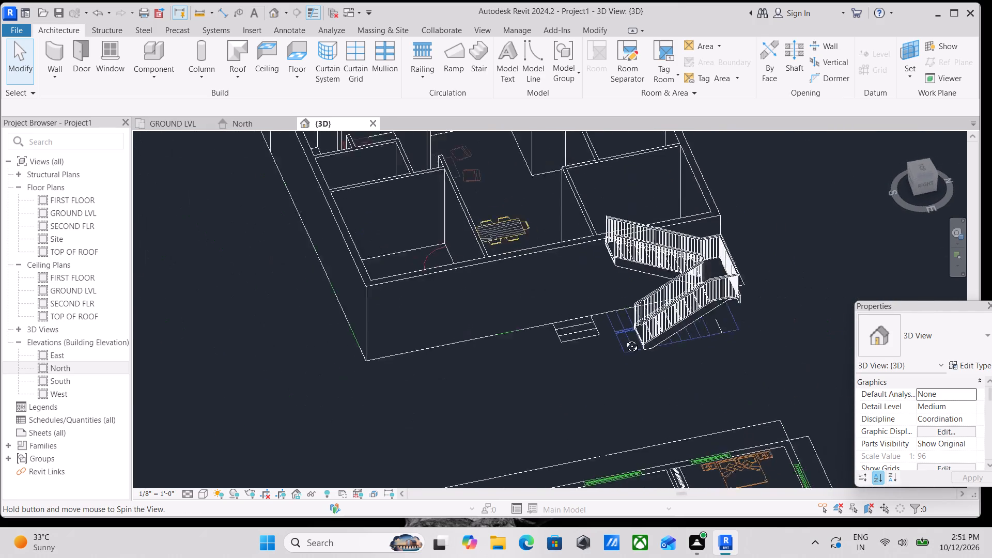
{"action": "middle_click_drag", "start_coordinate": [624, 338], "coordinate": [637, 371]}
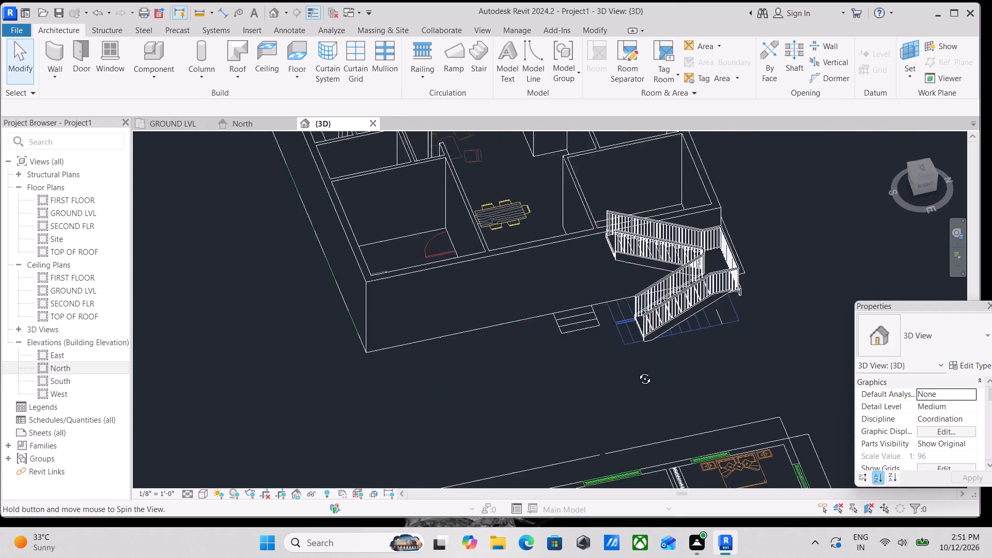
{"action": "middle_click_drag", "start_coordinate": [637, 371], "coordinate": [640, 374]}
{"action": "scroll", "coordinate": [608, 345], "scroll_direction": "down", "scroll_amount": 2}
{"action": "middle_click_drag", "start_coordinate": [608, 345], "coordinate": [579, 210], "text": "shift"}
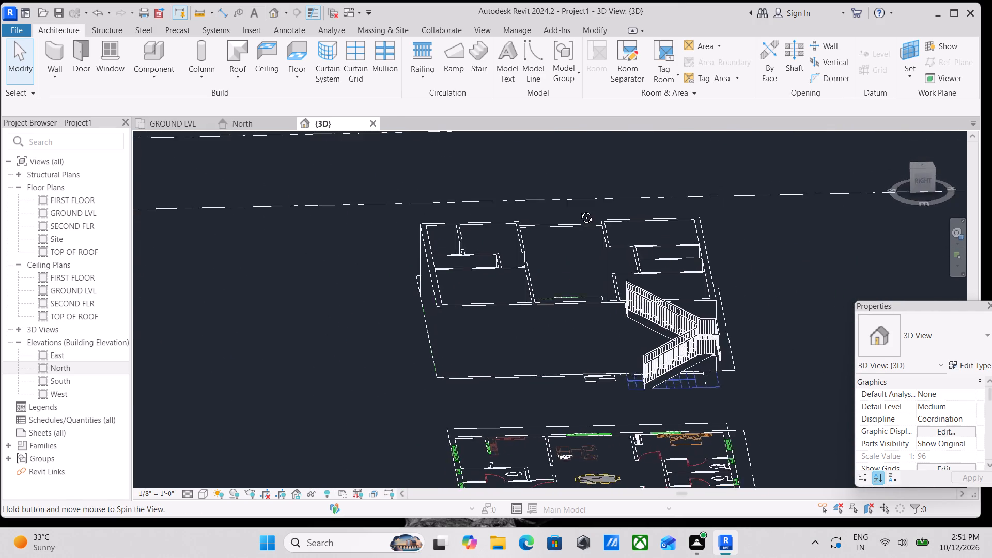
{"action": "middle_click_drag", "start_coordinate": [579, 210], "coordinate": [624, 341], "text": "shift"}
{"action": "middle_click_drag", "start_coordinate": [598, 308], "coordinate": [675, 273], "text": "shift"}
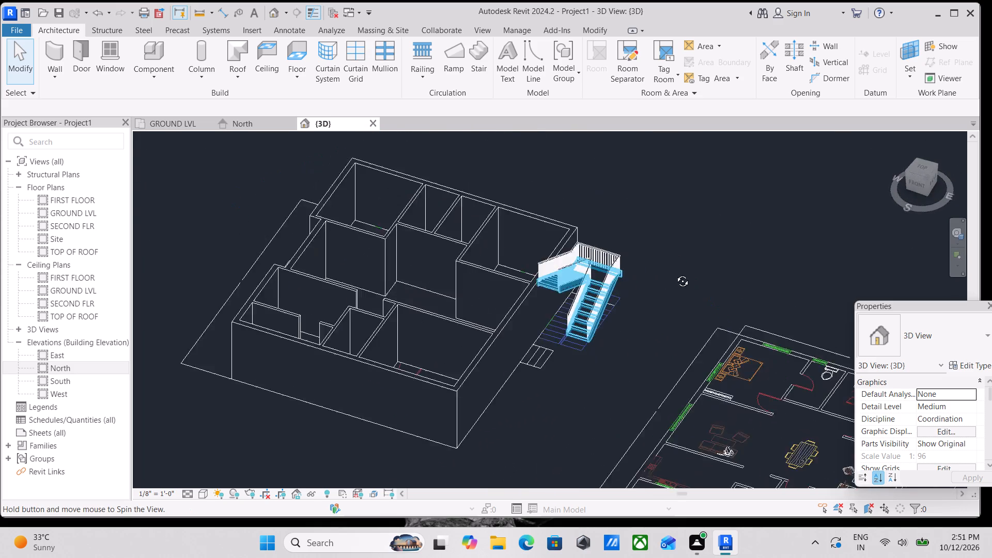
{"action": "middle_click_drag", "start_coordinate": [675, 273], "coordinate": [590, 285], "text": "shift"}
{"action": "scroll", "coordinate": [590, 285], "scroll_direction": "up", "scroll_amount": 1}
{"action": "scroll", "coordinate": [595, 289], "scroll_direction": "down", "scroll_amount": 3}
{"action": "middle_click_drag", "start_coordinate": [555, 329], "coordinate": [686, 332], "text": "shift"}
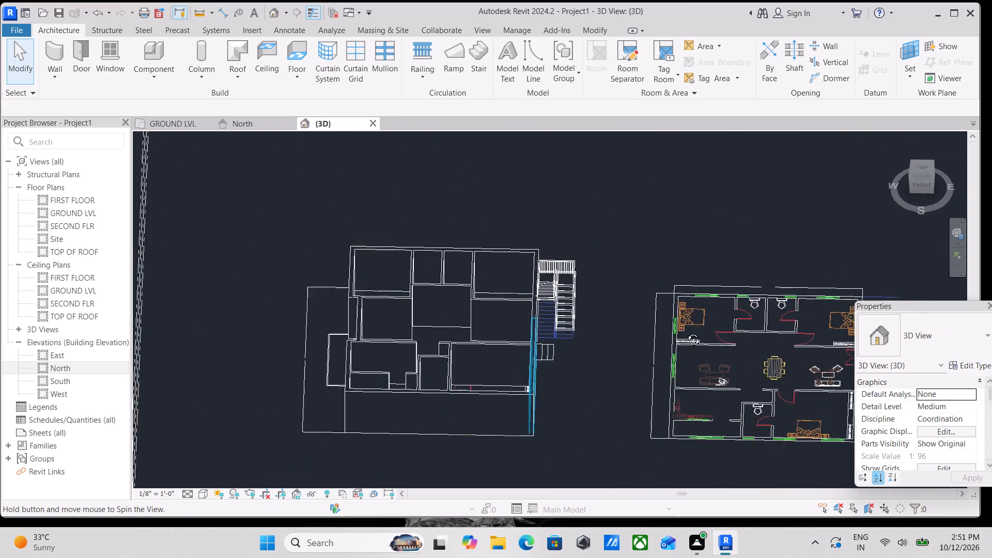
{"action": "middle_click_drag", "start_coordinate": [686, 332], "coordinate": [695, 283], "text": "shift"}
{"action": "middle_click_drag", "start_coordinate": [617, 316], "coordinate": [660, 373], "text": "shift"}
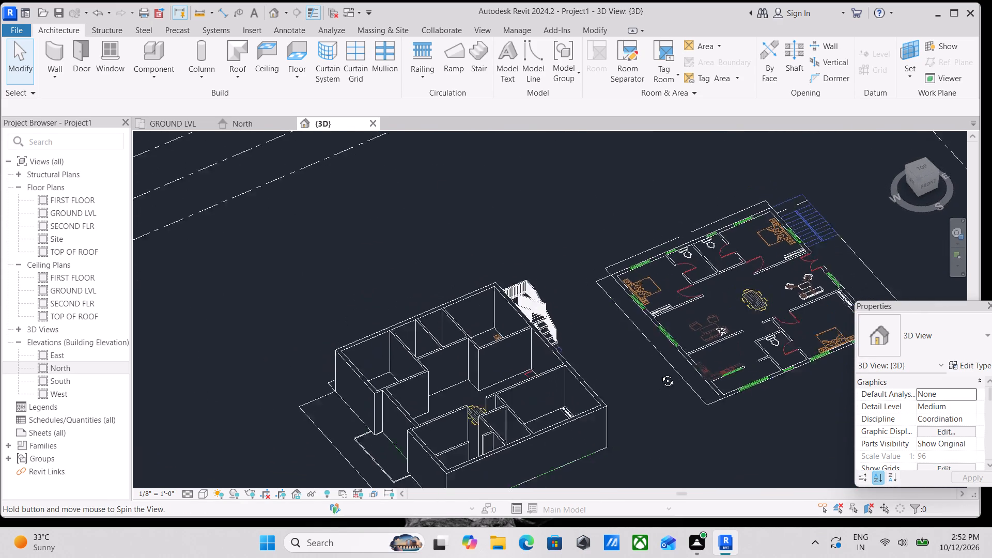
{"action": "middle_click_drag", "start_coordinate": [660, 373], "coordinate": [442, 309], "text": "shift"}
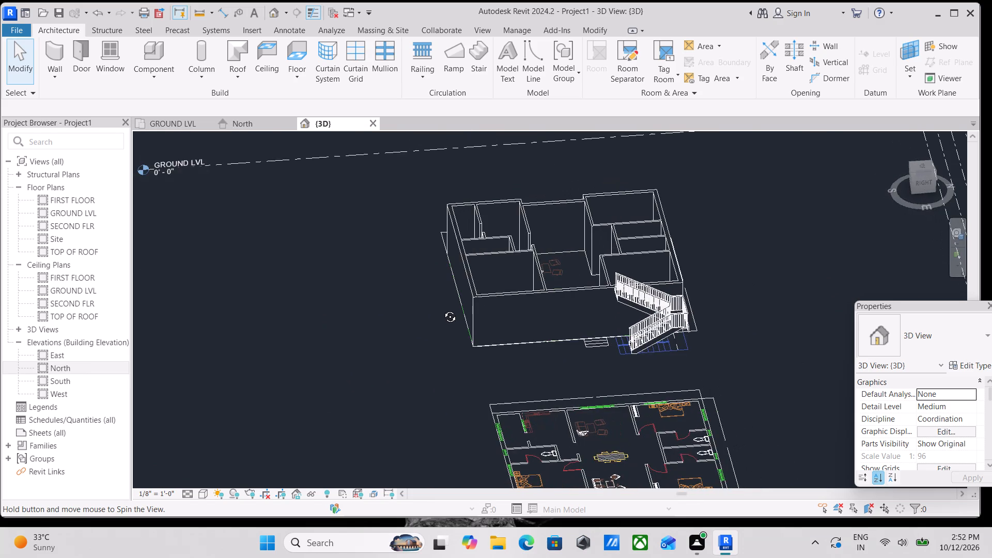
{"action": "middle_click_drag", "start_coordinate": [442, 309], "coordinate": [557, 307], "text": "shift"}
In the GROUND LVL floor plan, nudge the whole stair two increments away from the bedroom's outer wall.
{"action": "left_click", "coordinate": [181, 125]}
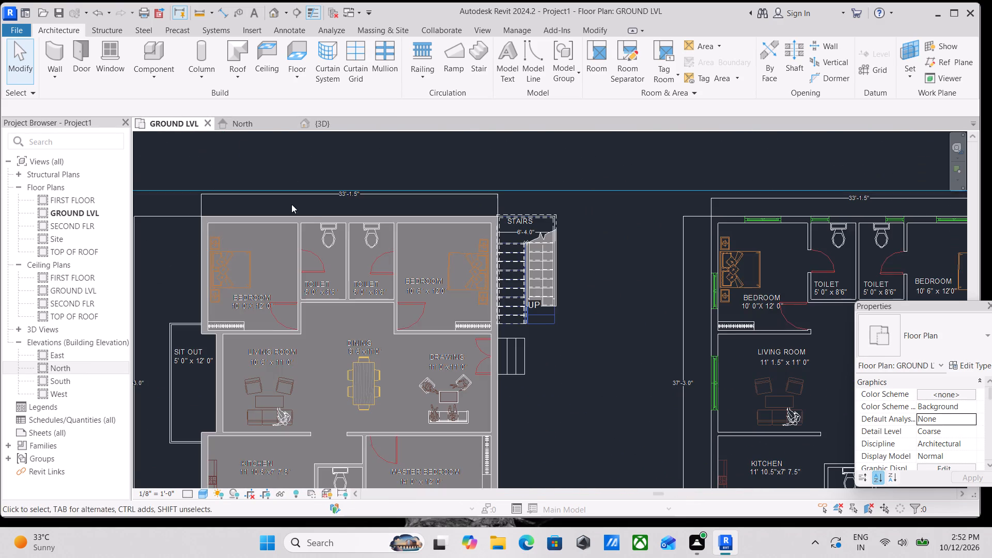
{"action": "scroll", "coordinate": [435, 256], "scroll_direction": "up", "scroll_amount": 3}
{"action": "middle_click_drag", "start_coordinate": [543, 255], "coordinate": [543, 312]}
{"action": "scroll", "coordinate": [538, 316], "scroll_direction": "up", "scroll_amount": 4}
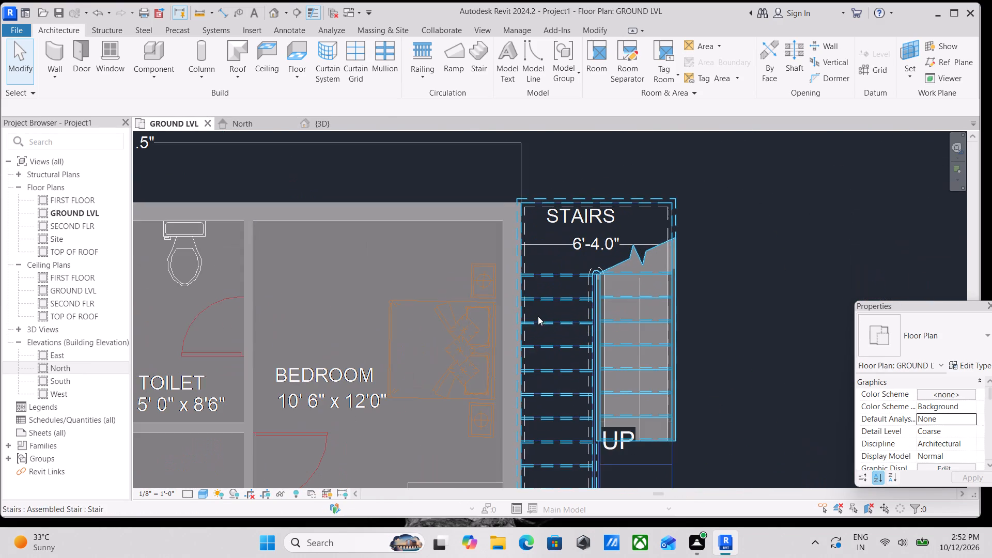
{"action": "left_click", "coordinate": [523, 329]}
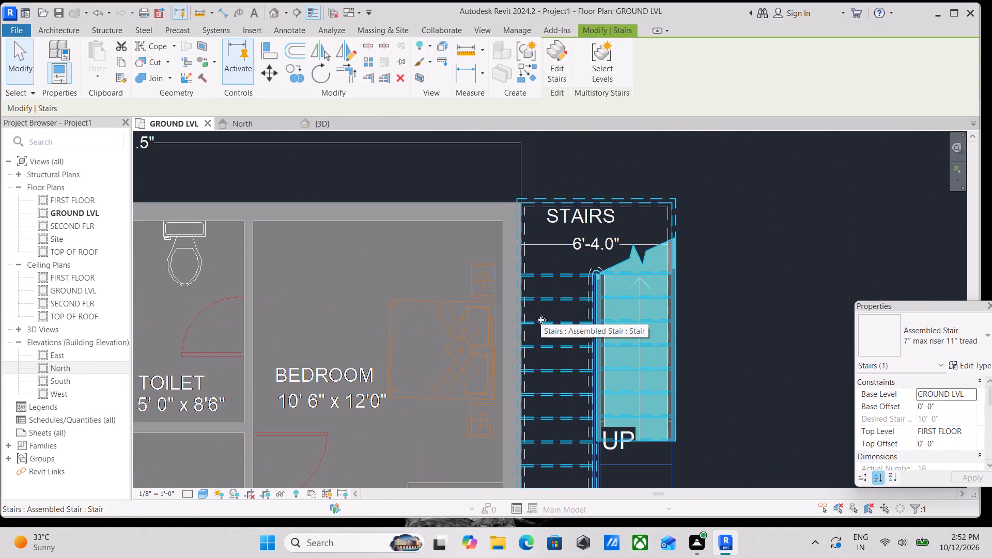
{"action": "key", "text": "Right"}
{"action": "key", "text": "Right"}
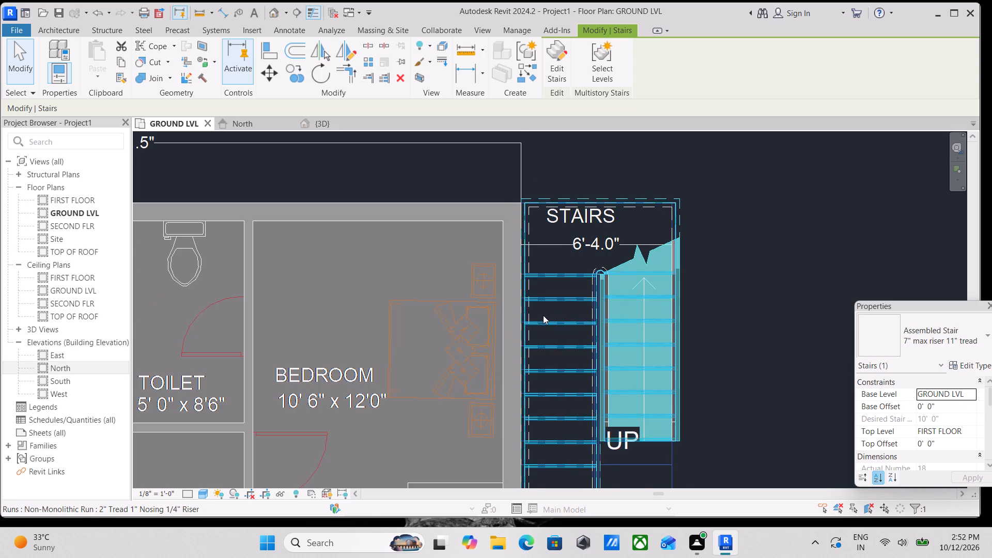
{"action": "scroll", "coordinate": [543, 315], "scroll_direction": "up", "scroll_amount": 2}
{"action": "key", "text": "Escape"}
Check the stair's height against the building levels in the North elevation.
{"action": "scroll", "coordinate": [542, 315], "scroll_direction": "down", "scroll_amount": 6}
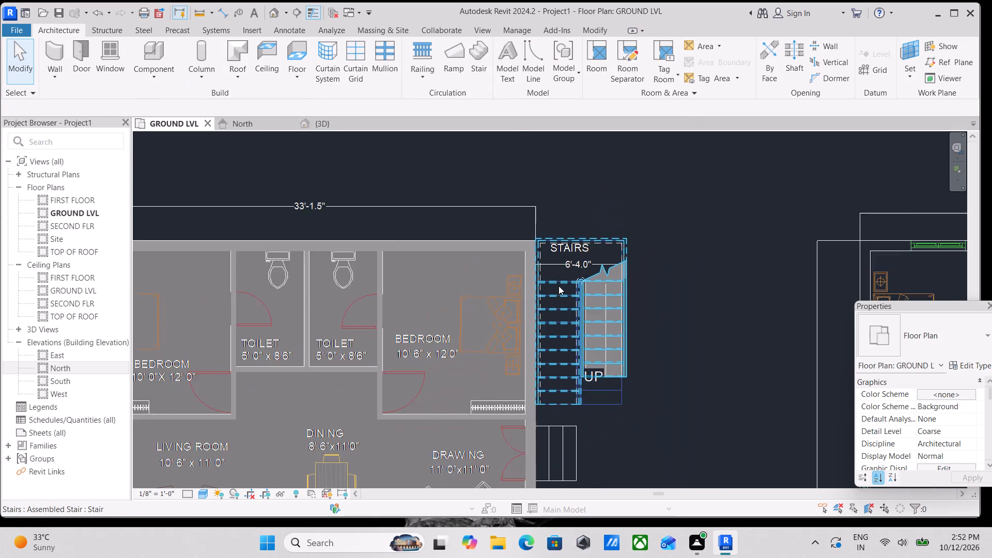
{"action": "scroll", "coordinate": [559, 286], "scroll_direction": "down", "scroll_amount": 2}
{"action": "scroll", "coordinate": [618, 385], "scroll_direction": "down", "scroll_amount": 1}
{"action": "middle_click_drag", "start_coordinate": [618, 385], "coordinate": [559, 319], "text": "shift"}
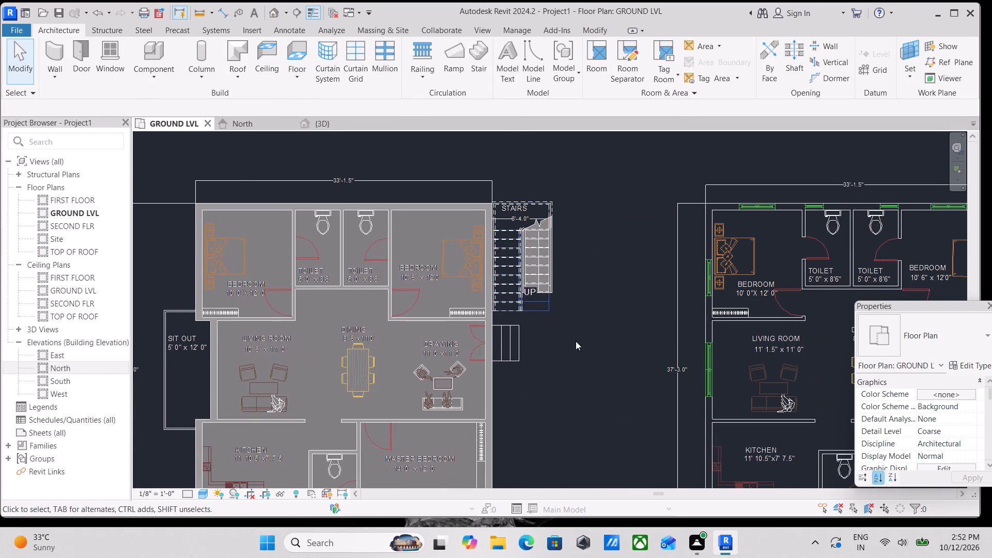
{"action": "middle_click", "coordinate": [586, 355], "text": "shift"}
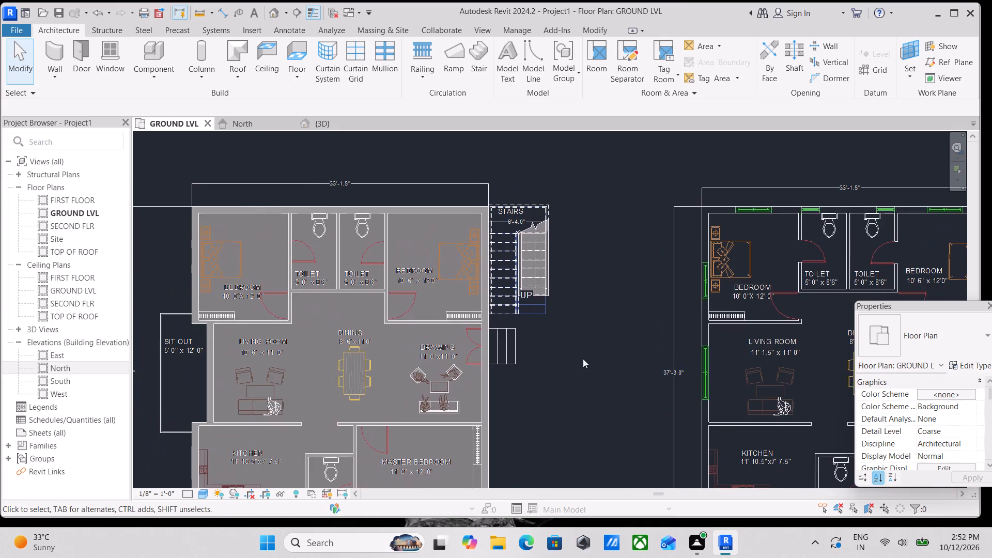
{"action": "scroll", "coordinate": [569, 345], "scroll_direction": "down", "scroll_amount": 3}
{"action": "left_click", "coordinate": [256, 122]}
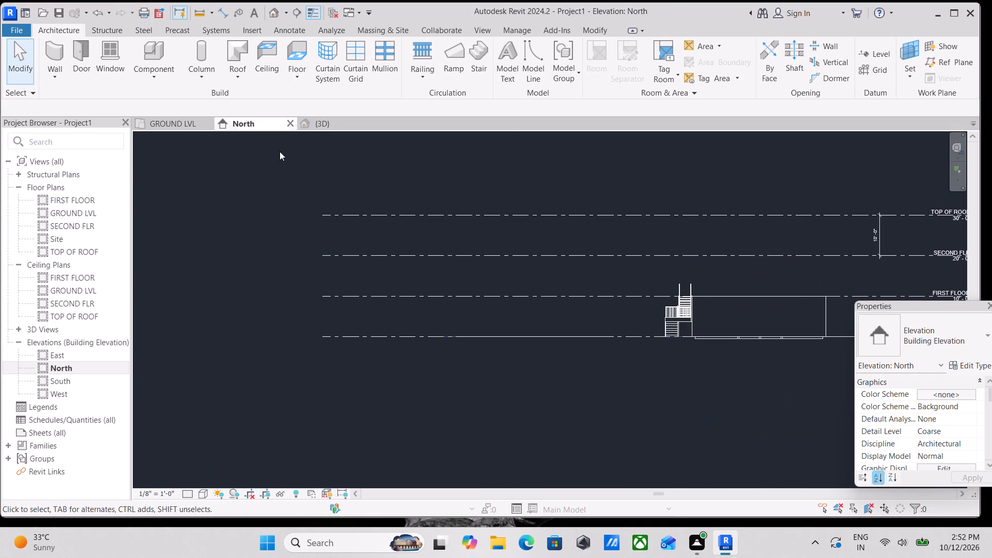
{"action": "scroll", "coordinate": [475, 273], "scroll_direction": "down", "scroll_amount": 2}
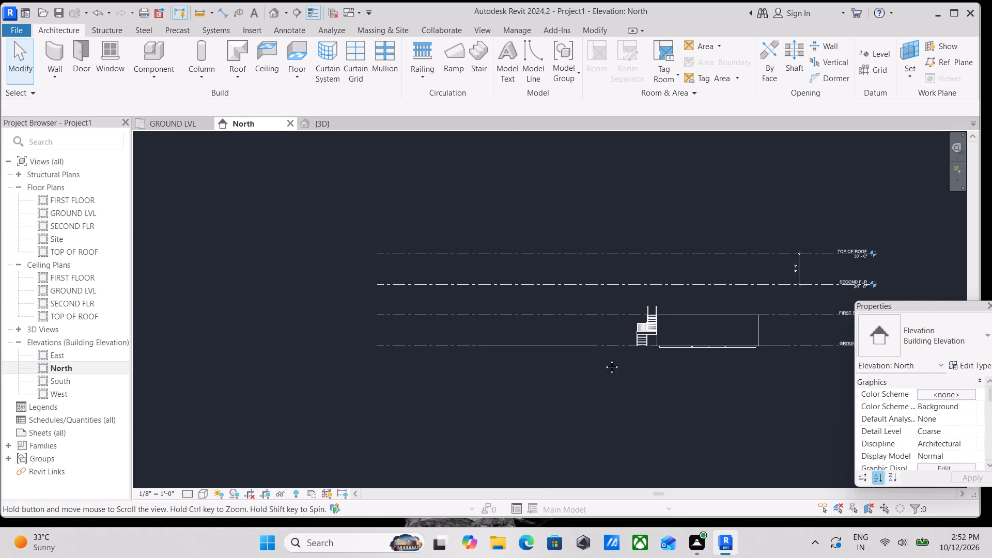
{"action": "middle_click", "coordinate": [603, 353], "text": "shift"}
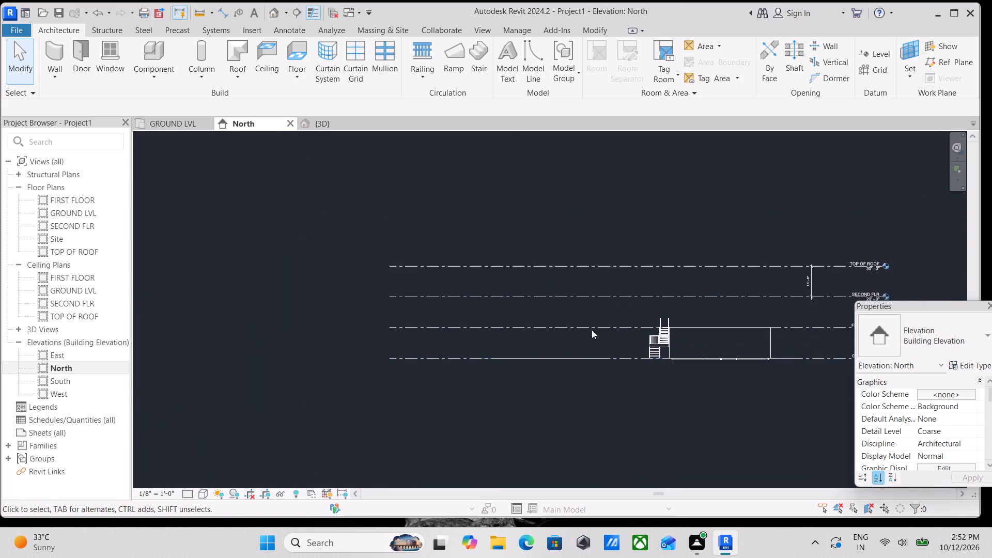
Return to the GROUND LVL floor plan and look over the room layout, walls and CAD door positions.
{"action": "left_click", "coordinate": [176, 121]}
{"action": "middle_click_drag", "start_coordinate": [532, 376], "coordinate": [531, 375], "text": "shift"}
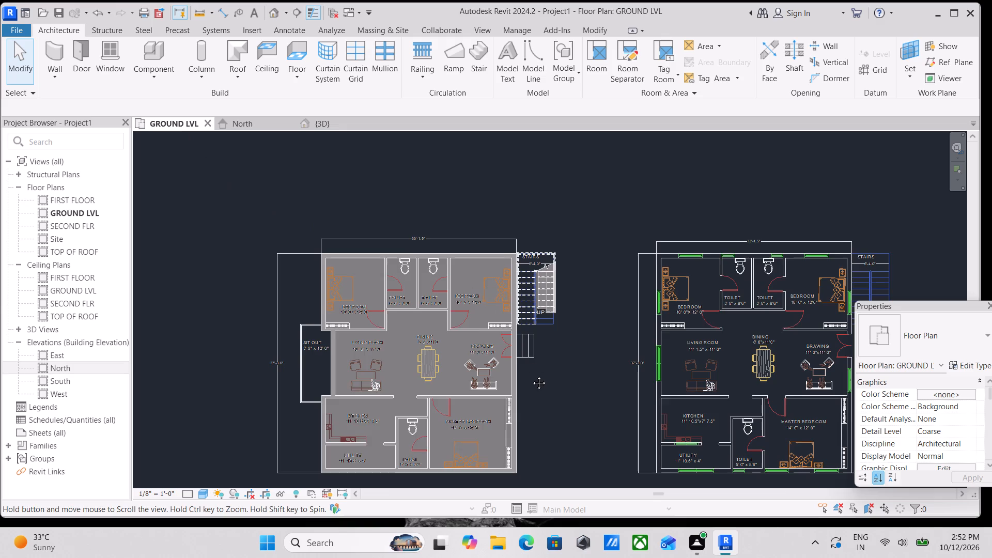
{"action": "middle_click_drag", "start_coordinate": [531, 375], "coordinate": [520, 315], "text": "shift"}
{"action": "scroll", "coordinate": [472, 312], "scroll_direction": "up", "scroll_amount": 4}
{"action": "scroll", "coordinate": [388, 315], "scroll_direction": "up", "scroll_amount": 1}
{"action": "middle_click_drag", "start_coordinate": [388, 315], "coordinate": [462, 281]}
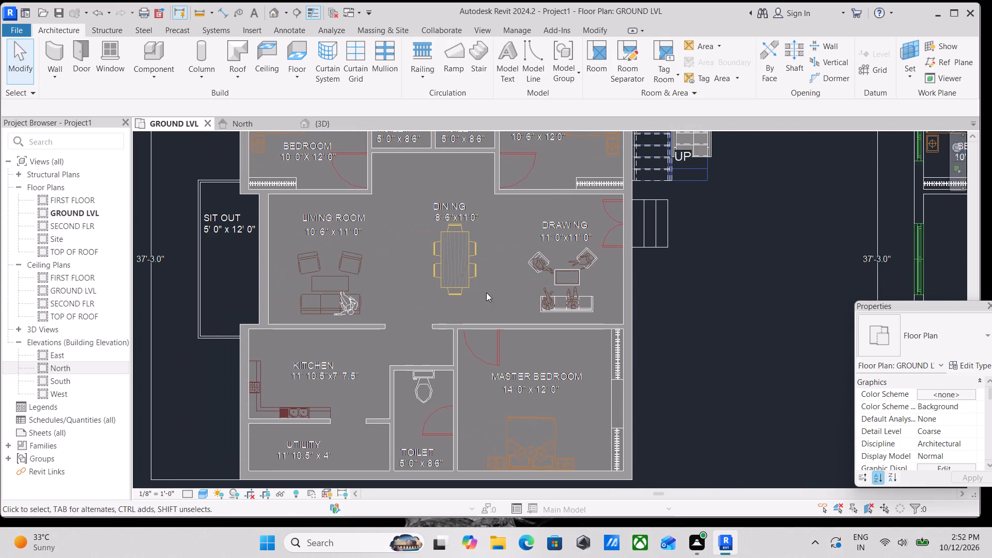
{"action": "middle_click_drag", "start_coordinate": [486, 292], "coordinate": [503, 315]}
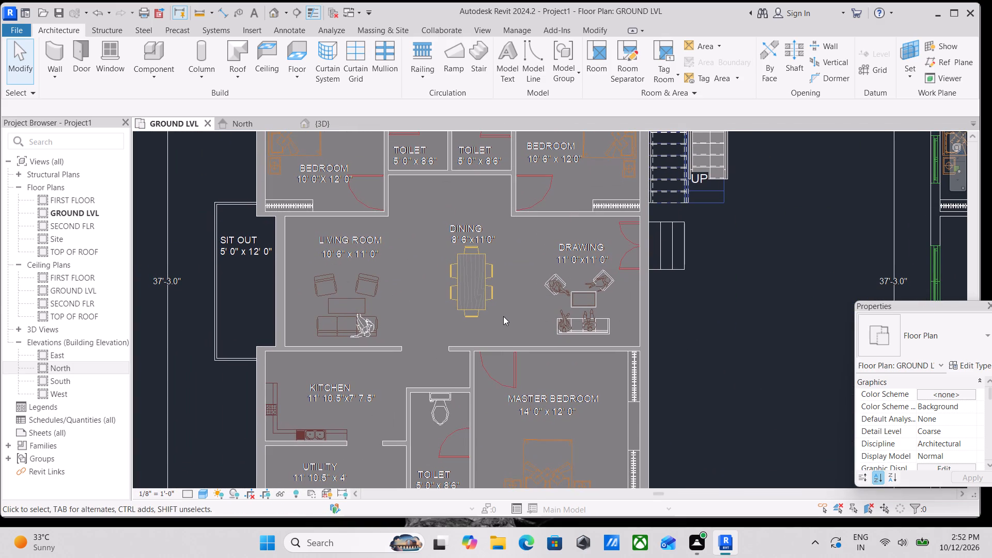
{"action": "scroll", "coordinate": [500, 327], "scroll_direction": "down", "scroll_amount": 1}
{"action": "middle_click_drag", "start_coordinate": [500, 327], "coordinate": [596, 338]}
{"action": "scroll", "coordinate": [586, 325], "scroll_direction": "down", "scroll_amount": 1}
{"action": "middle_click_drag", "start_coordinate": [586, 325], "coordinate": [600, 359]}
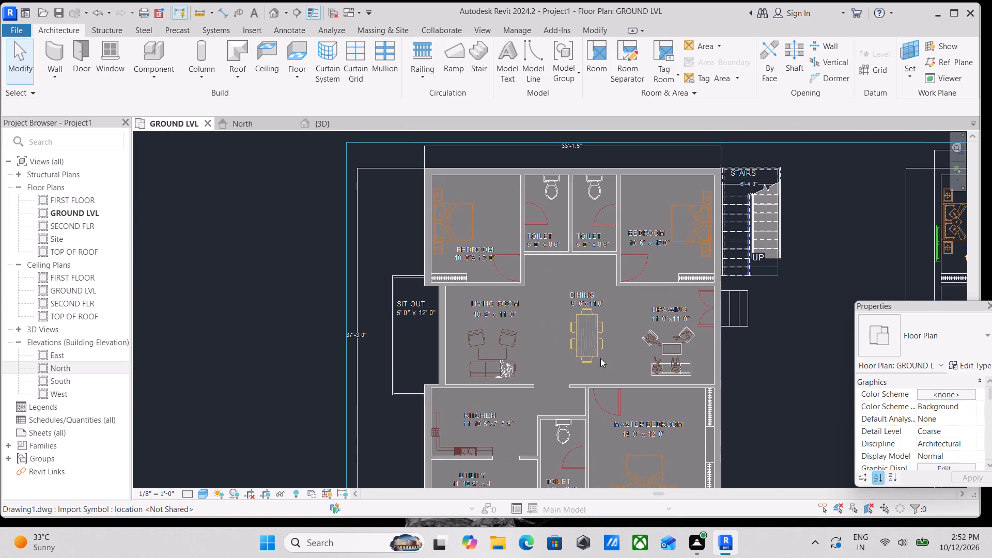
{"action": "middle_click_drag", "start_coordinate": [597, 348], "coordinate": [625, 331]}
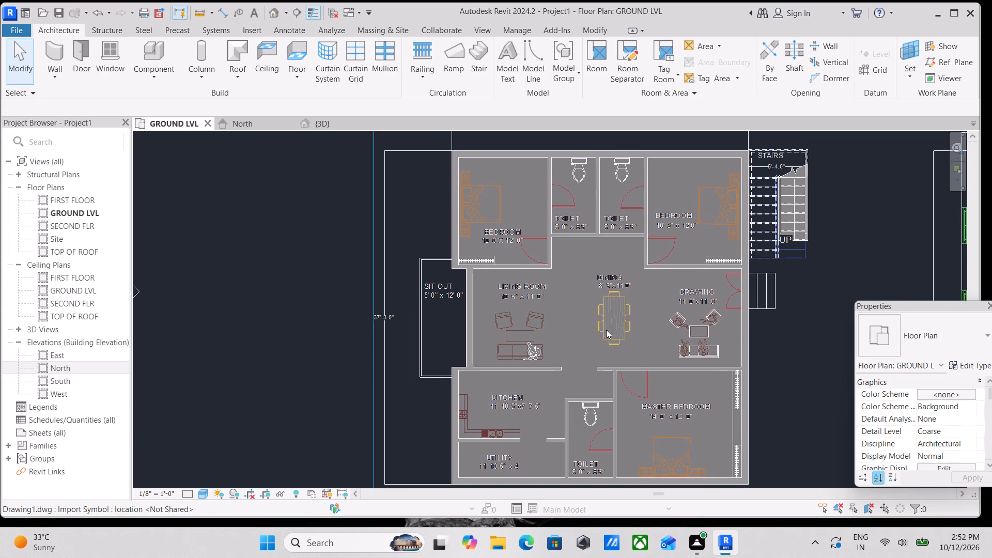
{"action": "middle_click_drag", "start_coordinate": [591, 323], "coordinate": [610, 313]}
{"action": "scroll", "coordinate": [591, 307], "scroll_direction": "down", "scroll_amount": 2}
{"action": "scroll", "coordinate": [588, 299], "scroll_direction": "up", "scroll_amount": 1}
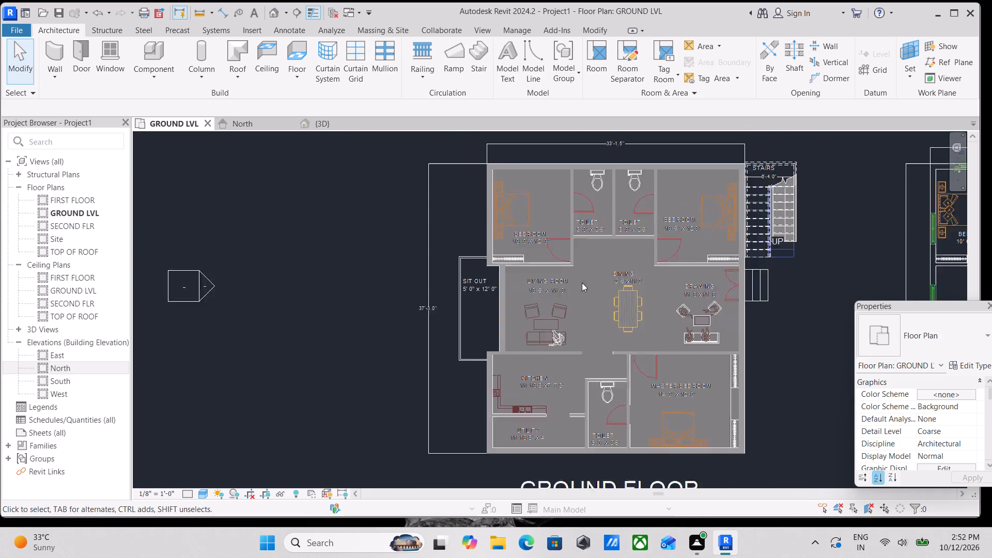
{"action": "scroll", "coordinate": [582, 283], "scroll_direction": "up", "scroll_amount": 1}
{"action": "scroll", "coordinate": [526, 213], "scroll_direction": "up", "scroll_amount": 7}
{"action": "scroll", "coordinate": [562, 202], "scroll_direction": "down", "scroll_amount": 2}
{"action": "middle_click_drag", "start_coordinate": [563, 205], "coordinate": [544, 251]}
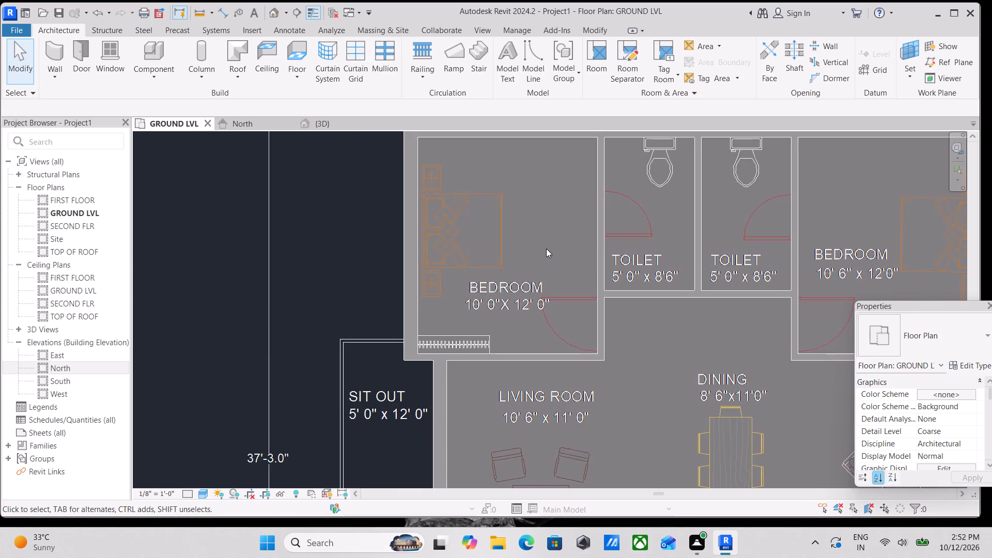
{"action": "scroll", "coordinate": [546, 249], "scroll_direction": "down", "scroll_amount": 3}
{"action": "scroll", "coordinate": [566, 238], "scroll_direction": "up", "scroll_amount": 3}
{"action": "scroll", "coordinate": [566, 238], "scroll_direction": "down", "scroll_amount": 1}
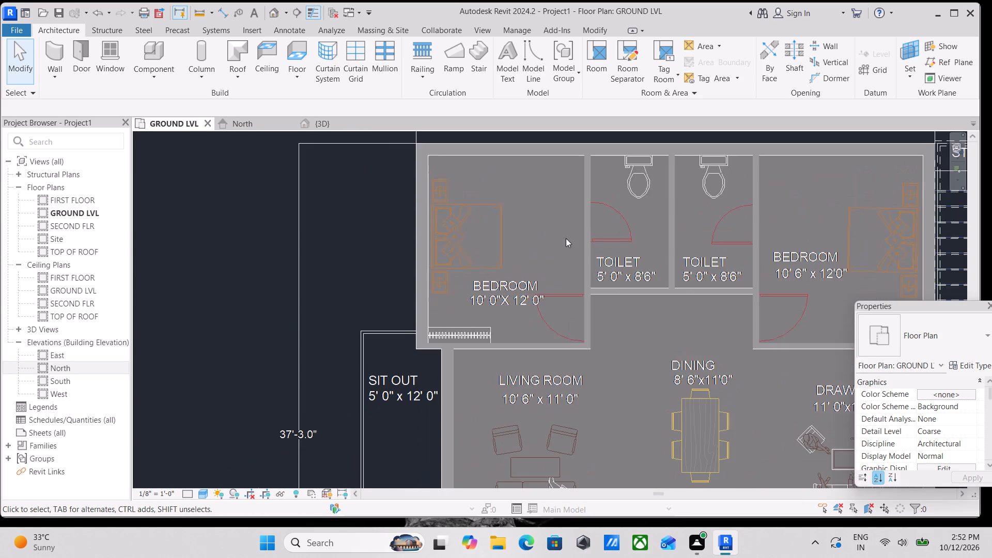
{"action": "middle_click_drag", "start_coordinate": [566, 238], "coordinate": [561, 245]}
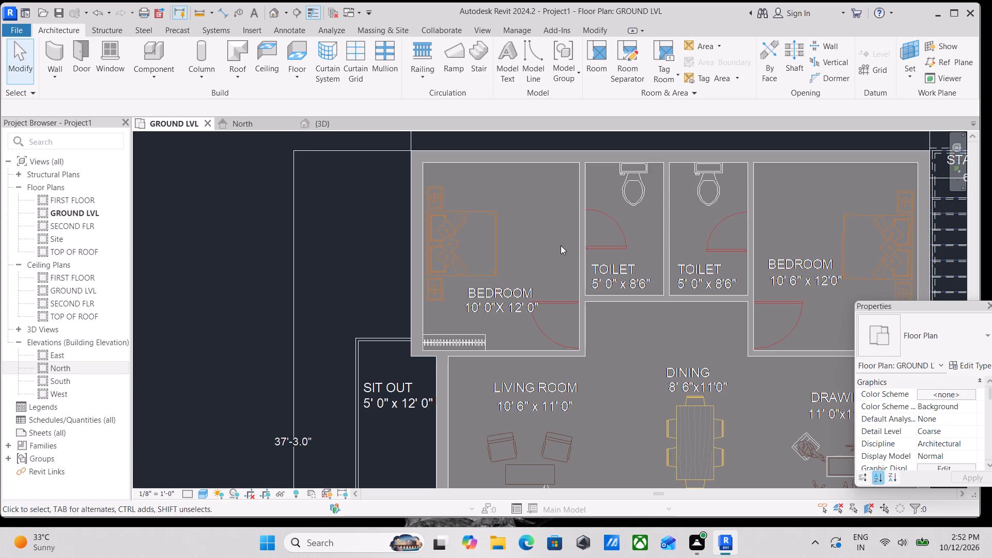
{"action": "scroll", "coordinate": [561, 245], "scroll_direction": "down", "scroll_amount": 3}
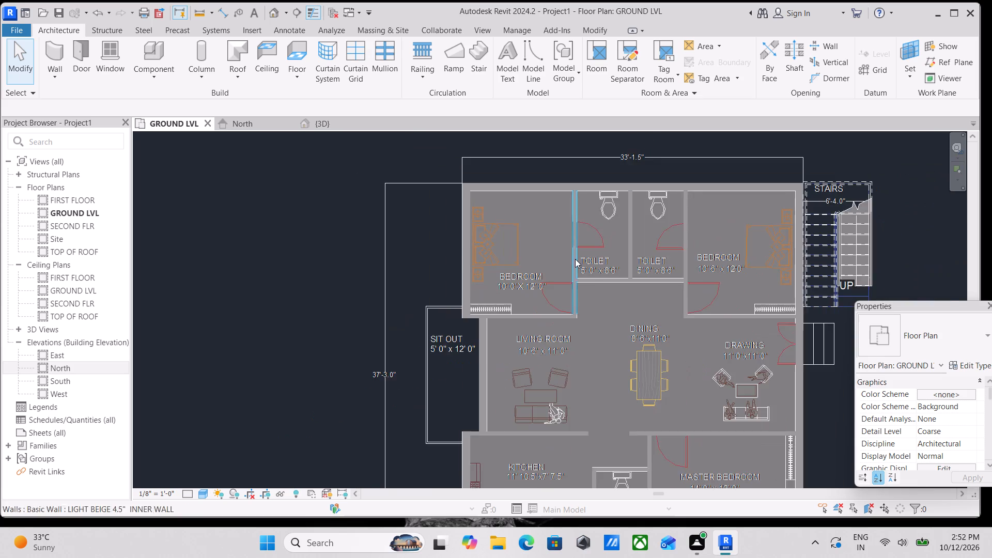
Examine the stair beside the bedroom's outer wall in the GROUND LVL plan, including its flights, railing and the CAD stair outline.
{"action": "scroll", "coordinate": [613, 290], "scroll_direction": "down", "scroll_amount": 2}
{"action": "scroll", "coordinate": [760, 244], "scroll_direction": "up", "scroll_amount": 3}
{"action": "scroll", "coordinate": [817, 259], "scroll_direction": "up", "scroll_amount": 4}
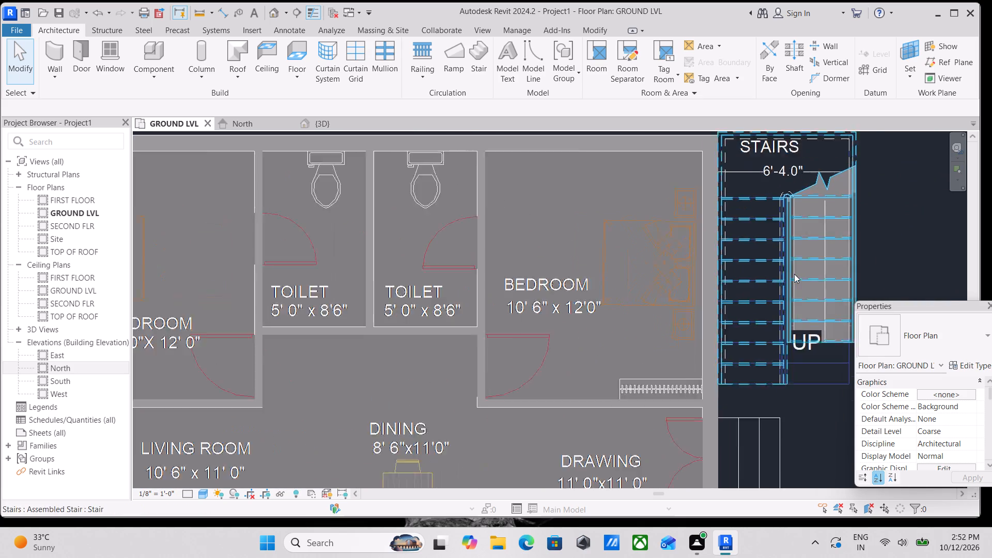
{"action": "scroll", "coordinate": [794, 274], "scroll_direction": "up", "scroll_amount": 2}
{"action": "scroll", "coordinate": [764, 295], "scroll_direction": "down", "scroll_amount": 5}
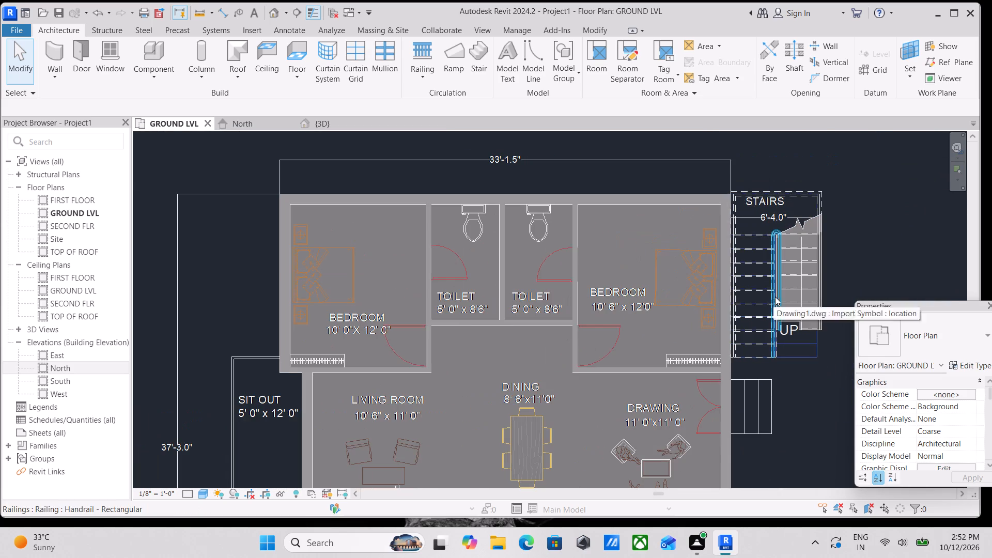
{"action": "scroll", "coordinate": [780, 288], "scroll_direction": "down", "scroll_amount": 3}
{"action": "scroll", "coordinate": [776, 296], "scroll_direction": "up", "scroll_amount": 3}
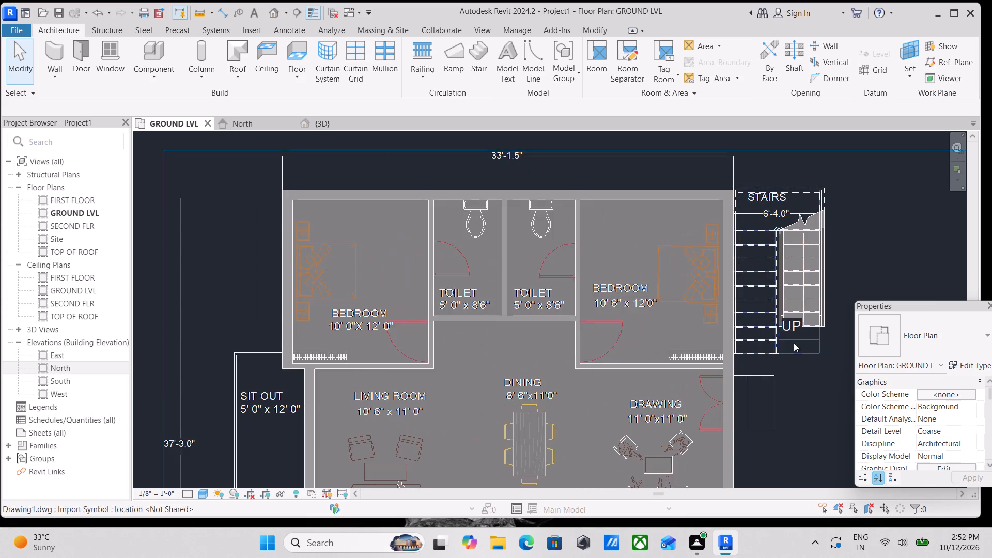
{"action": "scroll", "coordinate": [793, 344], "scroll_direction": "up", "scroll_amount": 3}
{"action": "scroll", "coordinate": [818, 308], "scroll_direction": "up", "scroll_amount": 3}
{"action": "scroll", "coordinate": [549, 281], "scroll_direction": "down", "scroll_amount": 4}
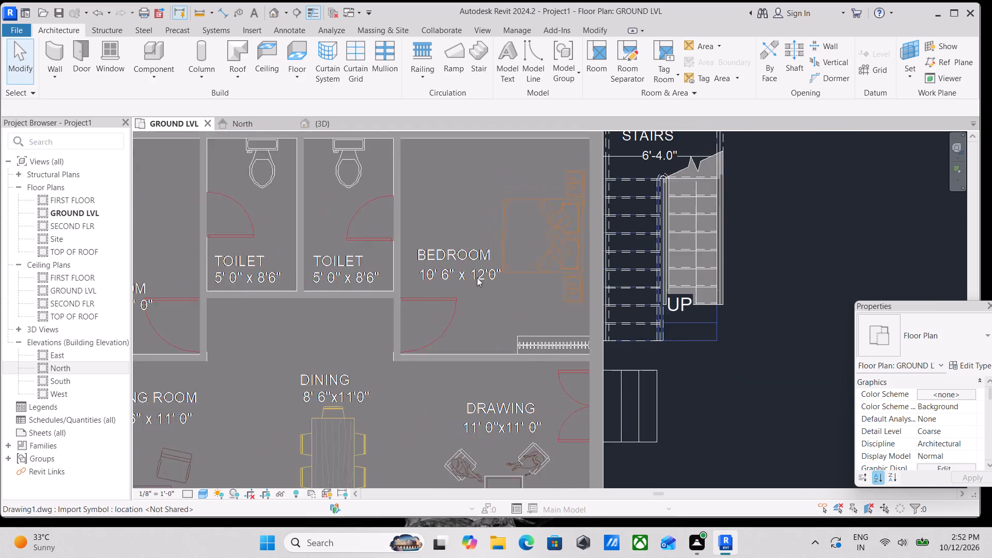
{"action": "scroll", "coordinate": [473, 276], "scroll_direction": "down", "scroll_amount": 2}
{"action": "scroll", "coordinate": [630, 224], "scroll_direction": "up", "scroll_amount": 6}
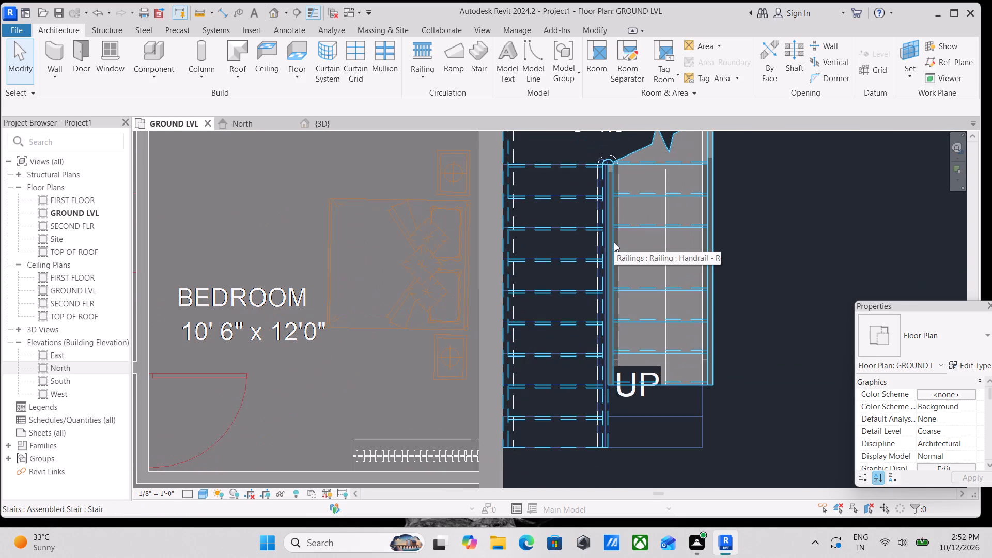
{"action": "scroll", "coordinate": [617, 235], "scroll_direction": "down", "scroll_amount": 3}
{"action": "scroll", "coordinate": [540, 259], "scroll_direction": "down", "scroll_amount": 4}
{"action": "middle_click_drag", "start_coordinate": [572, 262], "coordinate": [611, 300]}
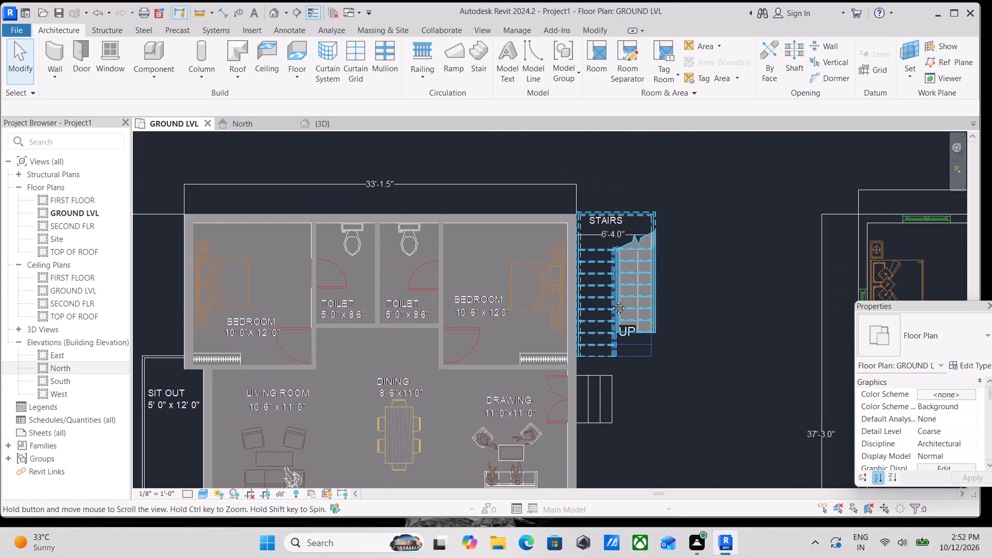
{"action": "middle_click_drag", "start_coordinate": [611, 300], "coordinate": [616, 305]}
{"action": "scroll", "coordinate": [656, 253], "scroll_direction": "up", "scroll_amount": 3}
{"action": "scroll", "coordinate": [612, 263], "scroll_direction": "down", "scroll_amount": 2}
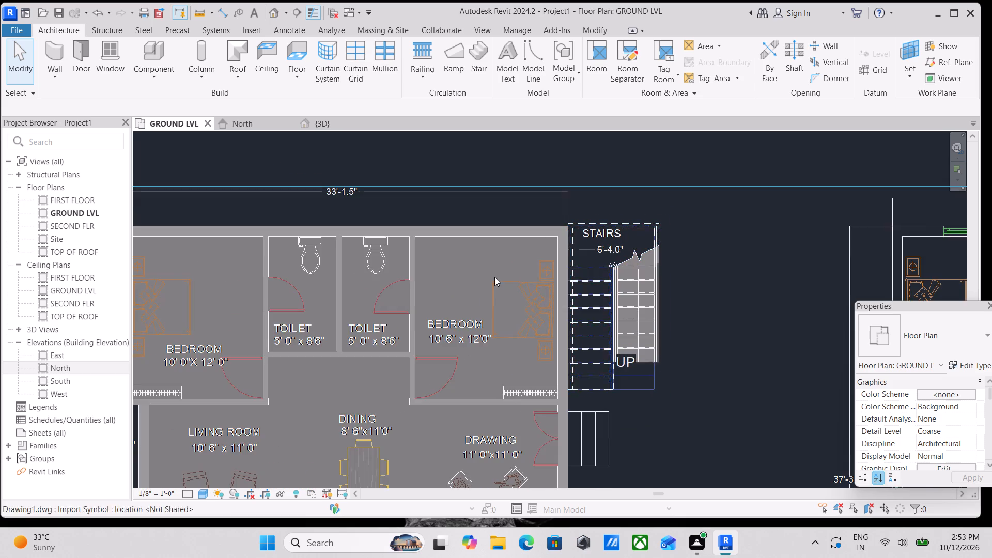
{"action": "scroll", "coordinate": [471, 276], "scroll_direction": "down", "scroll_amount": 2}
Review the ground-floor rooms from the bedrooms and toilets to the kitchen and master bedroom, checking walls, openings and CAD door positions.
{"action": "middle_click_drag", "start_coordinate": [476, 277], "coordinate": [622, 215]}
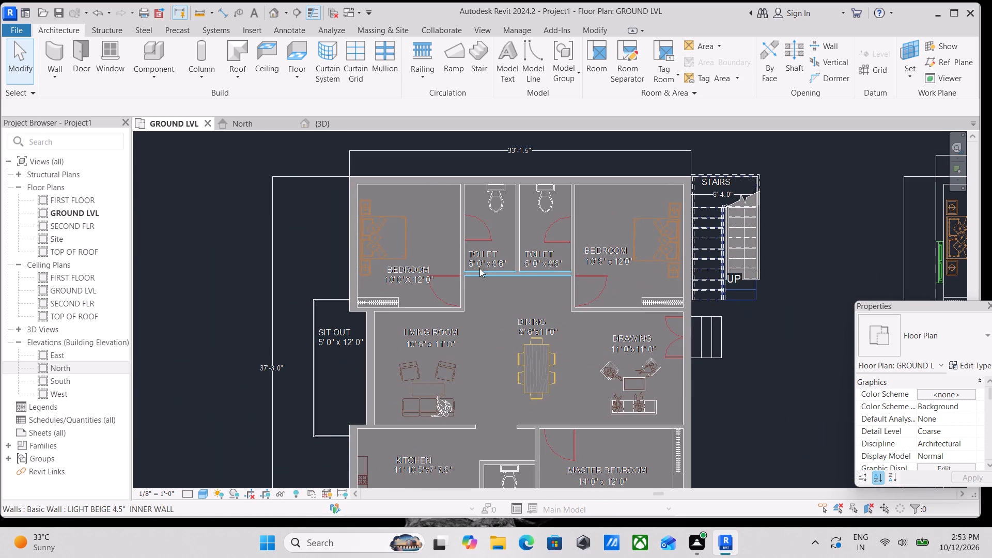
{"action": "scroll", "coordinate": [503, 336], "scroll_direction": "up", "scroll_amount": 3}
{"action": "scroll", "coordinate": [513, 326], "scroll_direction": "down", "scroll_amount": 2}
{"action": "middle_click_drag", "start_coordinate": [514, 326], "coordinate": [523, 355]}
{"action": "scroll", "coordinate": [499, 284], "scroll_direction": "up", "scroll_amount": 3}
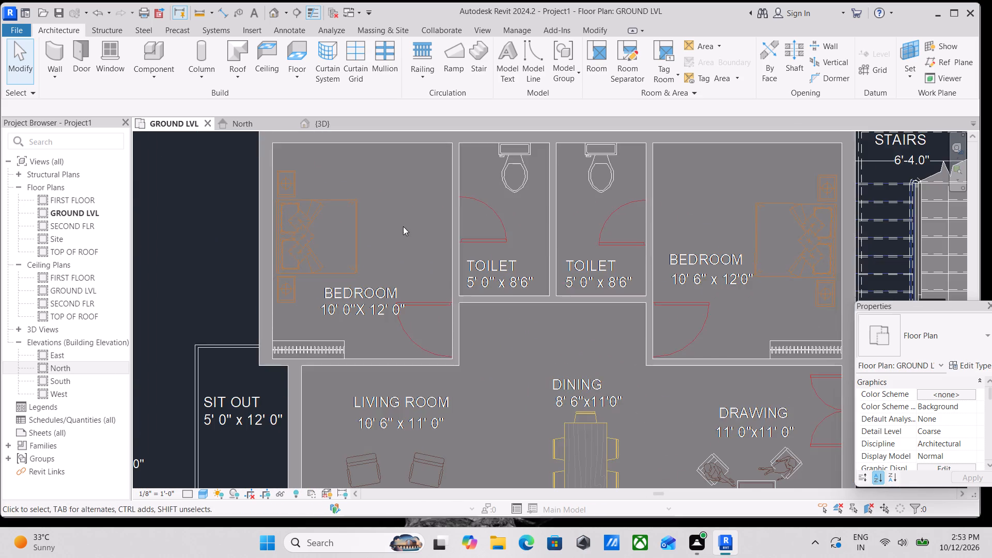
{"action": "scroll", "coordinate": [403, 226], "scroll_direction": "down", "scroll_amount": 2}
{"action": "middle_click_drag", "start_coordinate": [403, 229], "coordinate": [457, 213]}
{"action": "scroll", "coordinate": [464, 231], "scroll_direction": "down", "scroll_amount": 2}
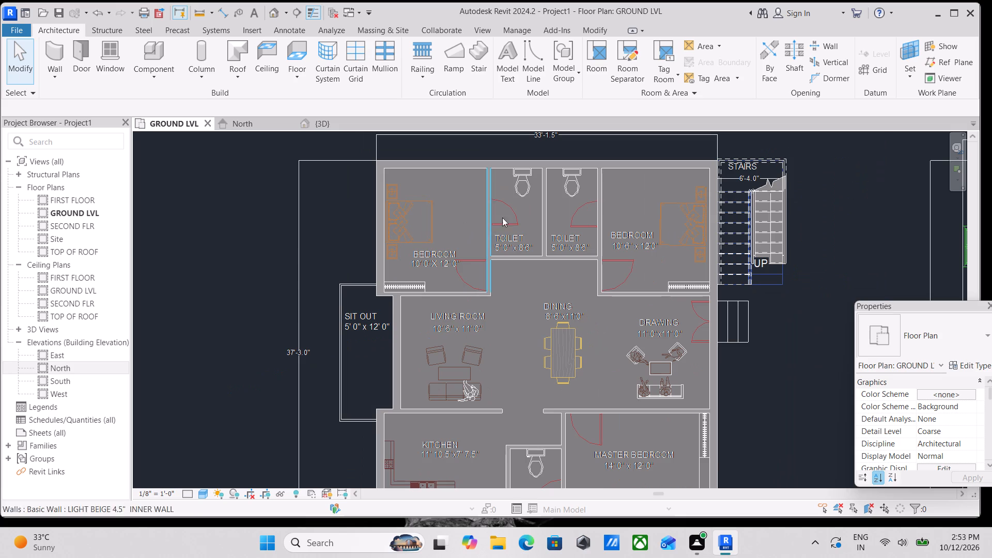
{"action": "middle_click_drag", "start_coordinate": [529, 210], "coordinate": [495, 194]}
{"action": "scroll", "coordinate": [535, 329], "scroll_direction": "down", "scroll_amount": 1}
{"action": "middle_click_drag", "start_coordinate": [535, 335], "coordinate": [531, 314]}
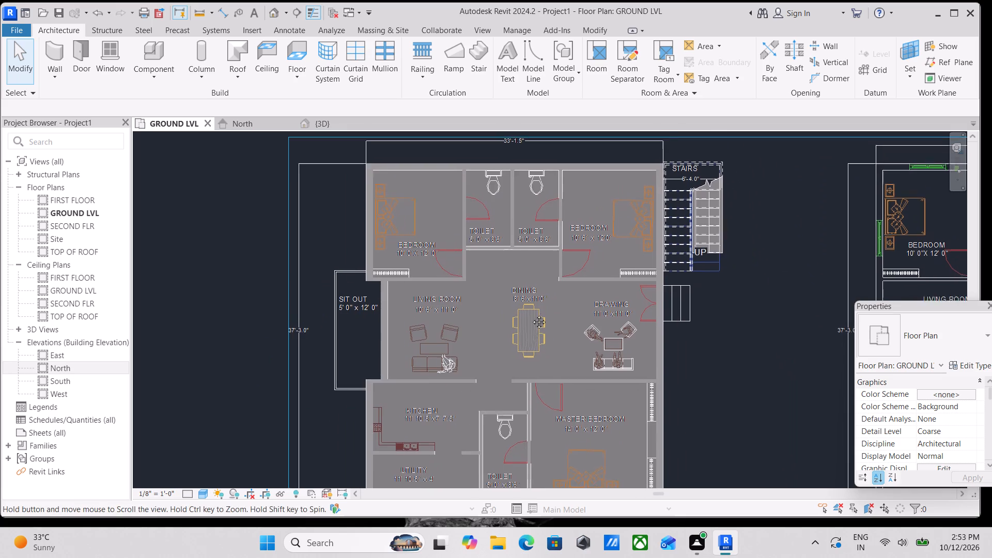
{"action": "middle_click_drag", "start_coordinate": [531, 314], "coordinate": [527, 256]}
{"action": "scroll", "coordinate": [542, 322], "scroll_direction": "up", "scroll_amount": 4}
{"action": "scroll", "coordinate": [388, 250], "scroll_direction": "up", "scroll_amount": 4}
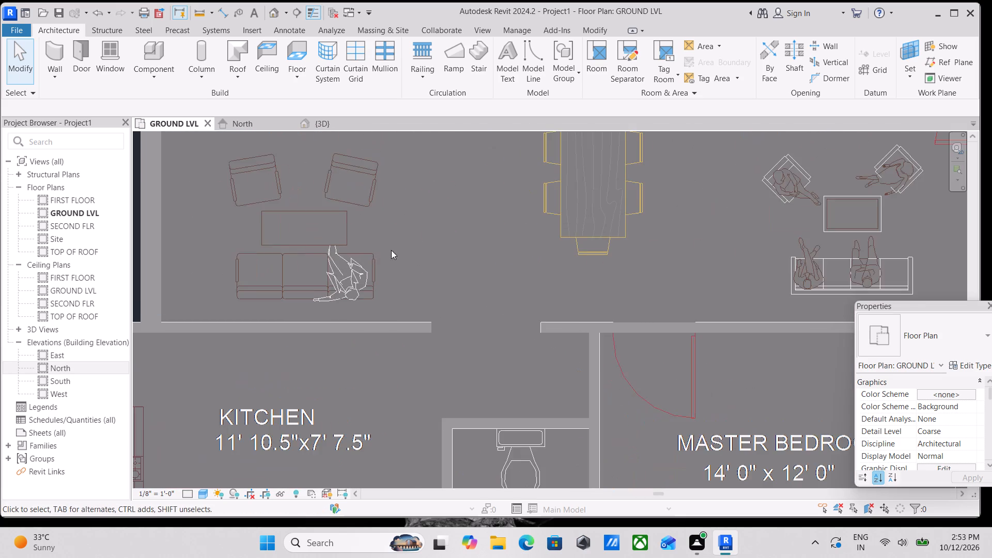
{"action": "scroll", "coordinate": [411, 253], "scroll_direction": "down", "scroll_amount": 7}
{"action": "middle_click_drag", "start_coordinate": [417, 256], "coordinate": [431, 300]}
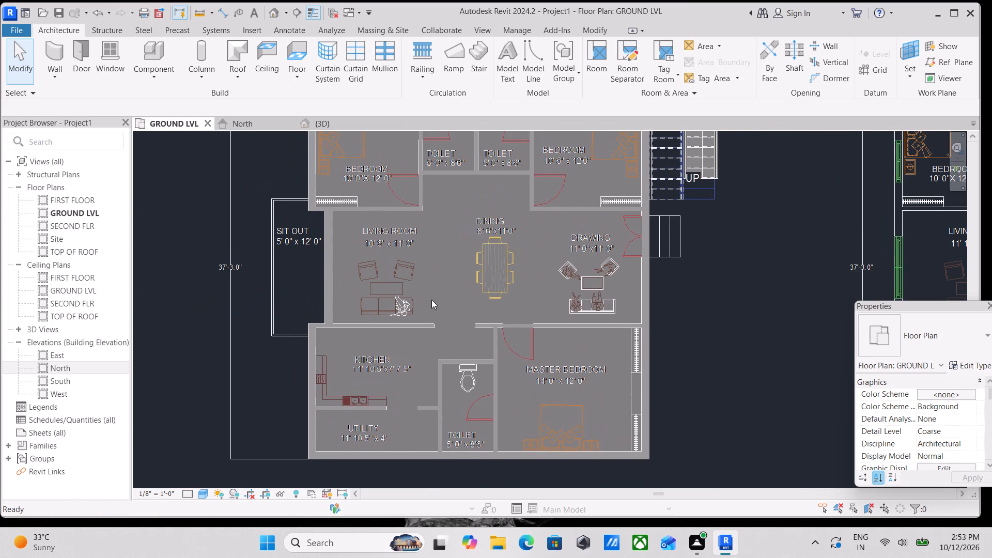
{"action": "scroll", "coordinate": [431, 300], "scroll_direction": "up", "scroll_amount": 8}
{"action": "scroll", "coordinate": [431, 300], "scroll_direction": "down", "scroll_amount": 4}
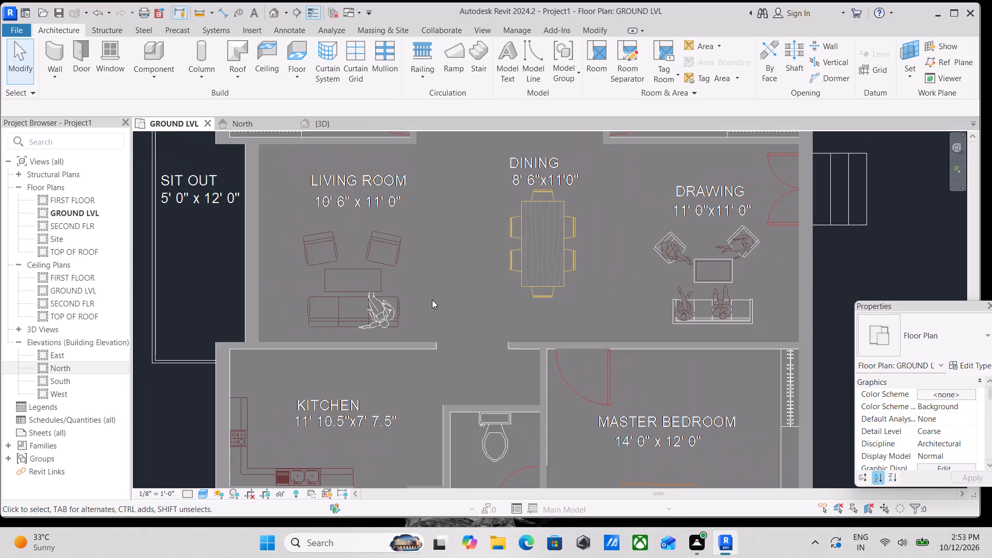
{"action": "scroll", "coordinate": [446, 289], "scroll_direction": "down", "scroll_amount": 2}
{"action": "middle_click_drag", "start_coordinate": [446, 289], "coordinate": [274, 371]}
{"action": "middle_click_drag", "start_coordinate": [472, 211], "coordinate": [463, 277]}
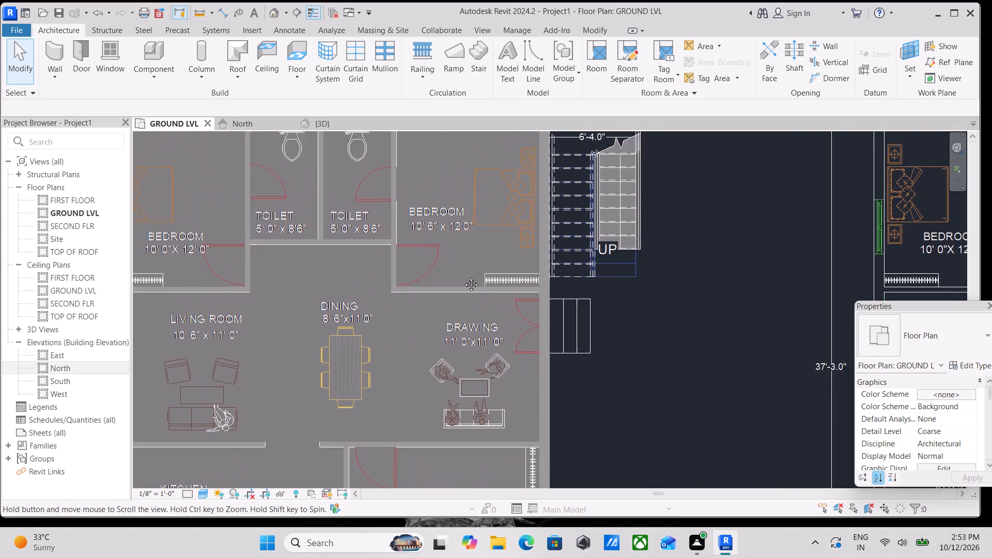
{"action": "middle_click_drag", "start_coordinate": [463, 277], "coordinate": [455, 336]}
{"action": "middle_click_drag", "start_coordinate": [465, 273], "coordinate": [475, 351]}
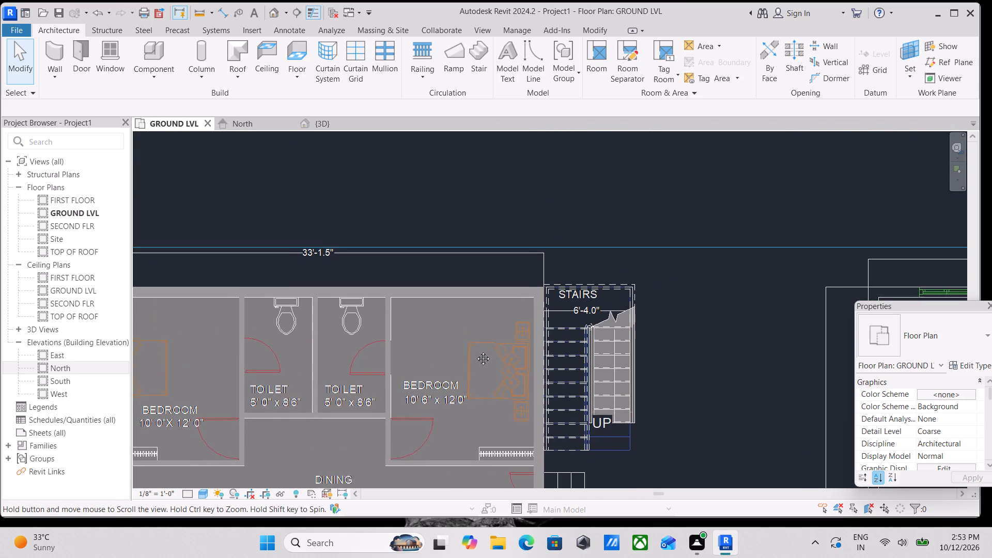
{"action": "middle_click_drag", "start_coordinate": [475, 351], "coordinate": [539, 293]}
Compare the modelled ground floor with the neighbouring CAD plan that includes the varanda, checking its doors, windows and room layout.
{"action": "scroll", "coordinate": [559, 280], "scroll_direction": "down", "scroll_amount": 3}
{"action": "middle_click_drag", "start_coordinate": [692, 285], "coordinate": [501, 278]}
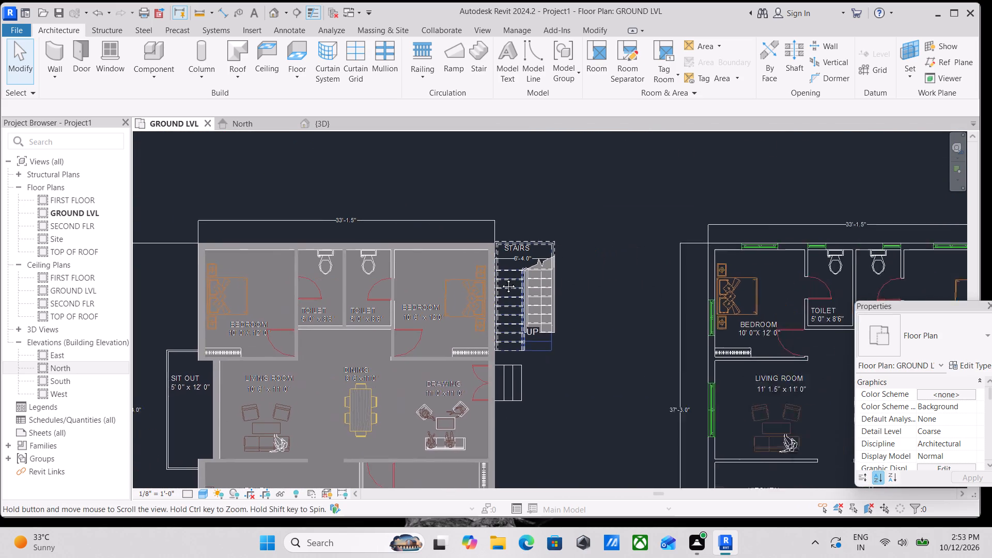
{"action": "middle_click_drag", "start_coordinate": [501, 278], "coordinate": [459, 274]}
{"action": "middle_click_drag", "start_coordinate": [652, 284], "coordinate": [609, 261]}
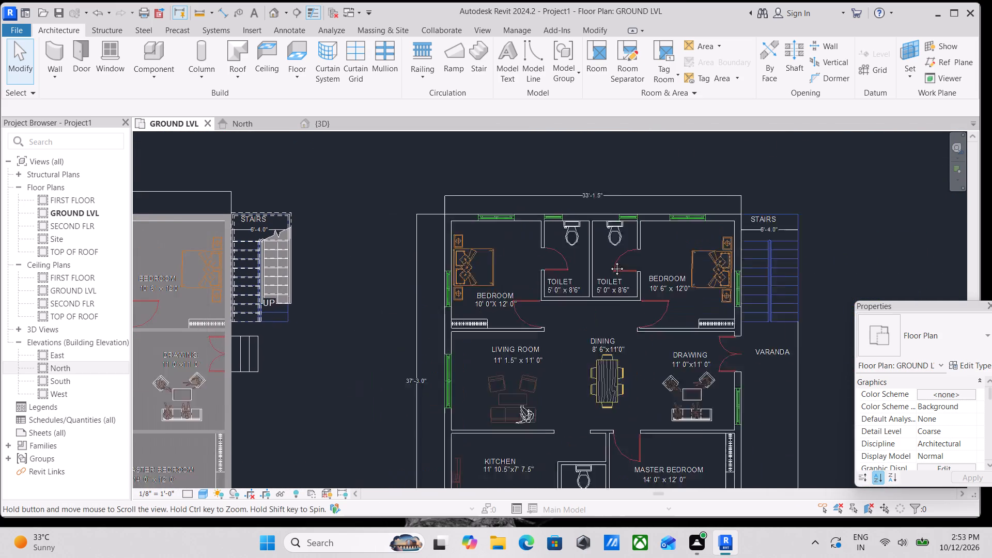
{"action": "middle_click_drag", "start_coordinate": [609, 261], "coordinate": [651, 260]}
{"action": "middle_click_drag", "start_coordinate": [537, 286], "coordinate": [756, 268]}
{"action": "middle_click_drag", "start_coordinate": [523, 273], "coordinate": [642, 273]}
{"action": "scroll", "coordinate": [477, 248], "scroll_direction": "up", "scroll_amount": 4}
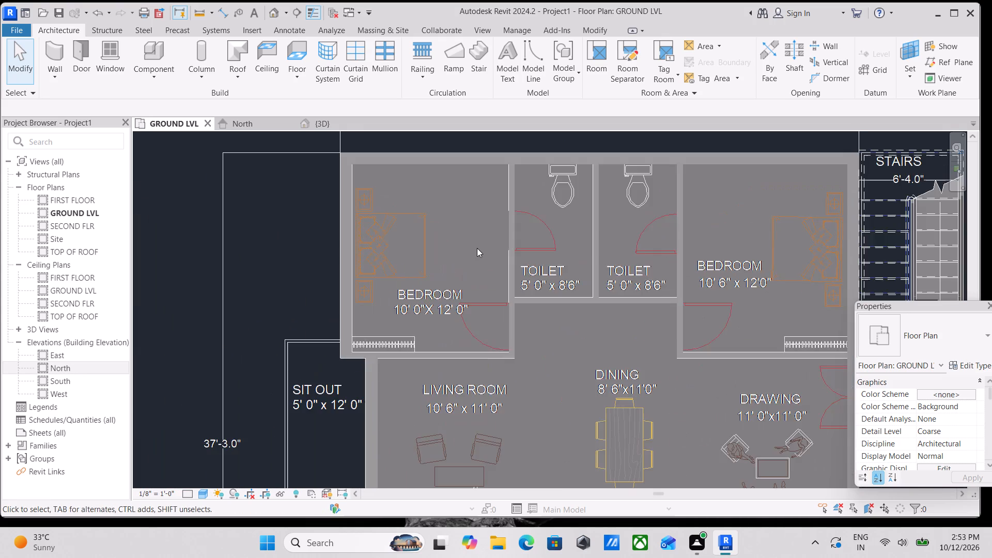
{"action": "scroll", "coordinate": [493, 265], "scroll_direction": "up", "scroll_amount": 3}
{"action": "scroll", "coordinate": [495, 263], "scroll_direction": "down", "scroll_amount": 1}
{"action": "middle_click_drag", "start_coordinate": [495, 263], "coordinate": [493, 278]}
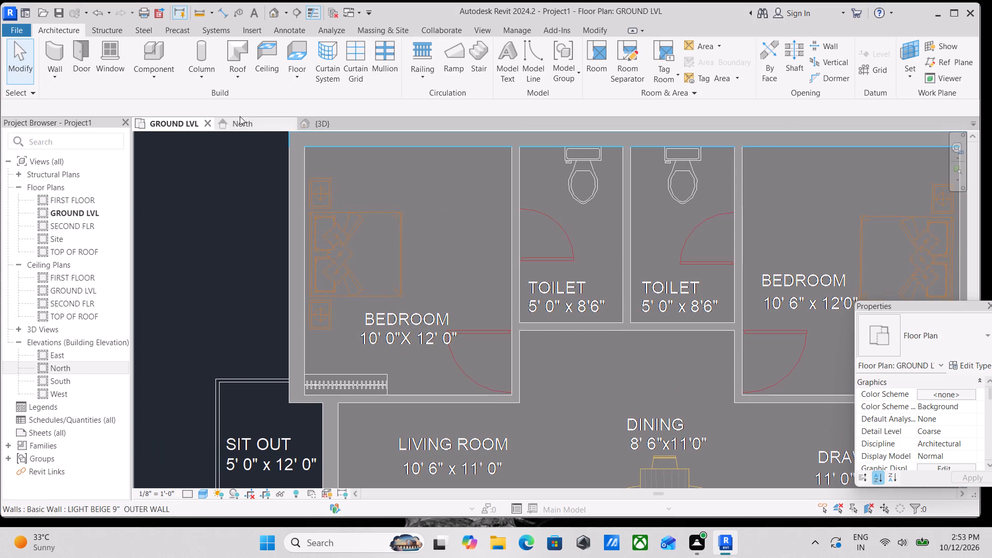
{"action": "scroll", "coordinate": [323, 223], "scroll_direction": "down", "scroll_amount": 5}
{"action": "middle_click_drag", "start_coordinate": [358, 226], "coordinate": [362, 158]}
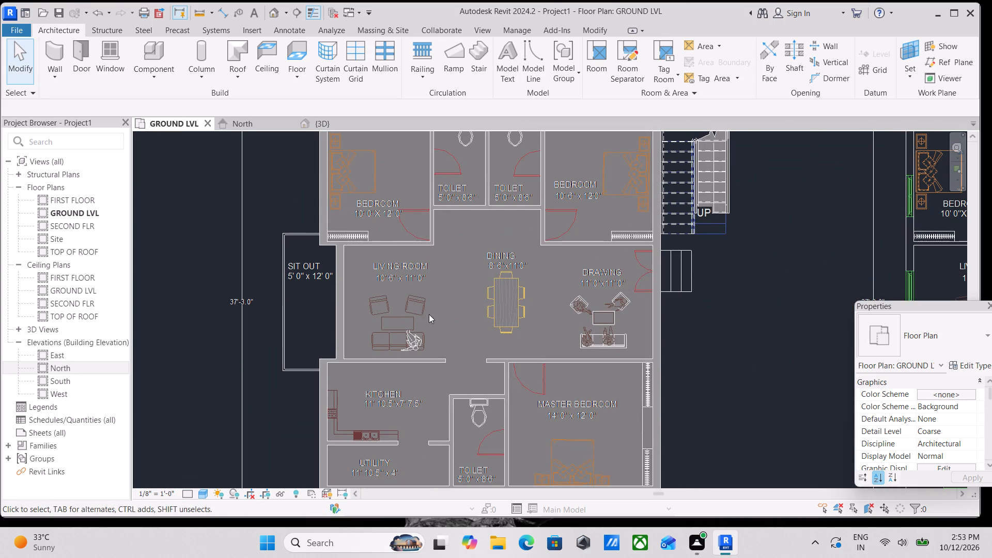
Examine the ground-floor walls and external stair from several sides in the 3D view.
{"action": "left_click", "coordinate": [322, 122]}
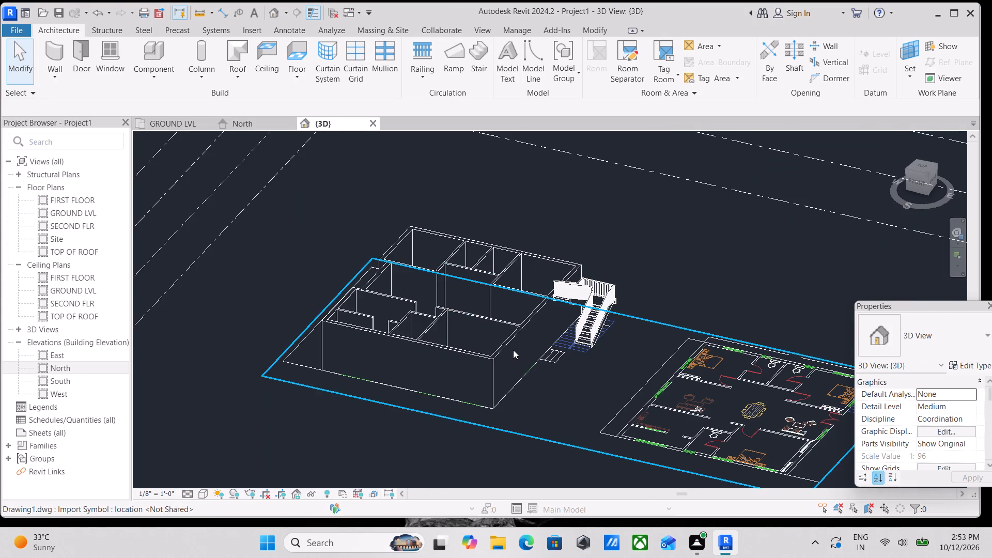
{"action": "middle_click_drag", "start_coordinate": [503, 350], "coordinate": [588, 263], "text": "shift"}
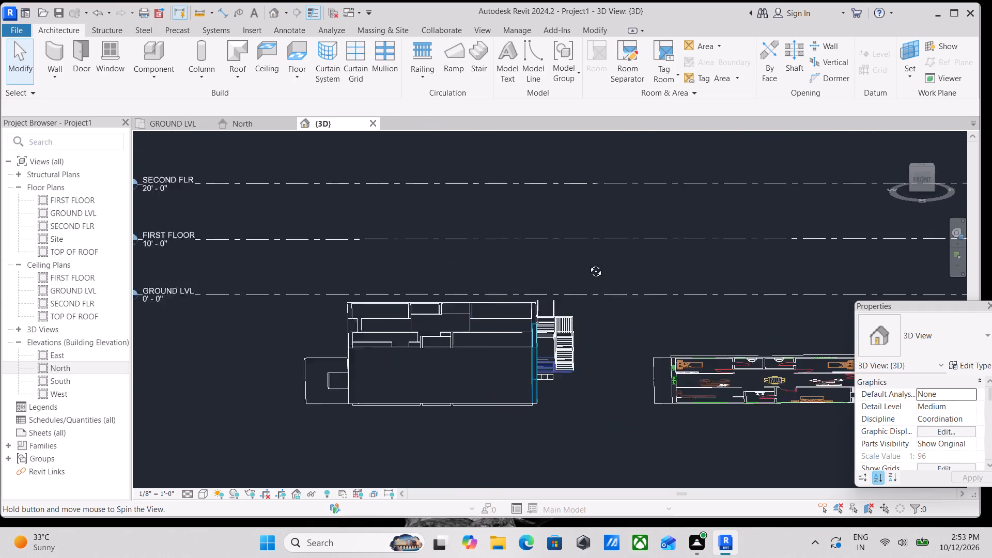
{"action": "middle_click_drag", "start_coordinate": [588, 263], "coordinate": [603, 255], "text": "shift"}
{"action": "middle_click_drag", "start_coordinate": [550, 323], "coordinate": [610, 375], "text": "shift"}
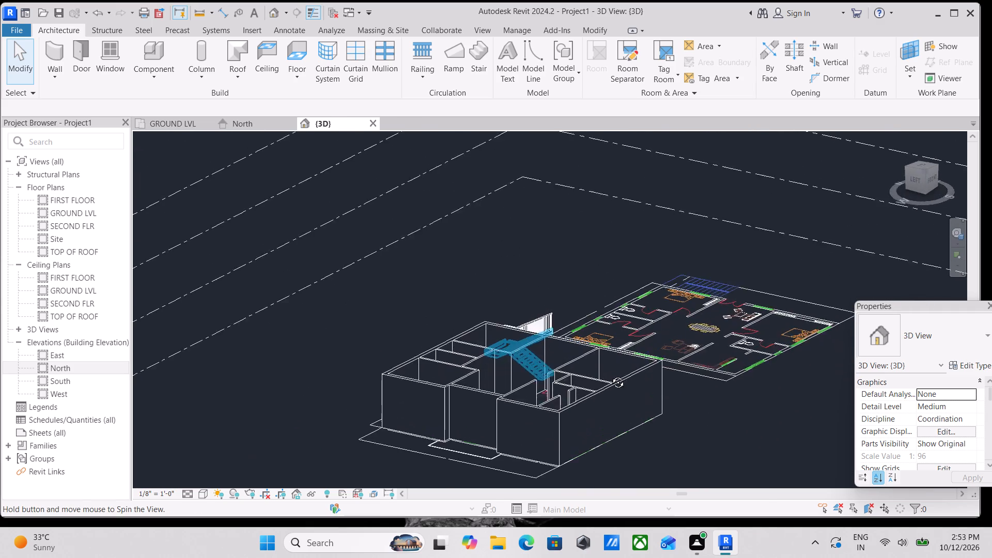
{"action": "middle_click_drag", "start_coordinate": [610, 375], "coordinate": [535, 431], "text": "shift"}
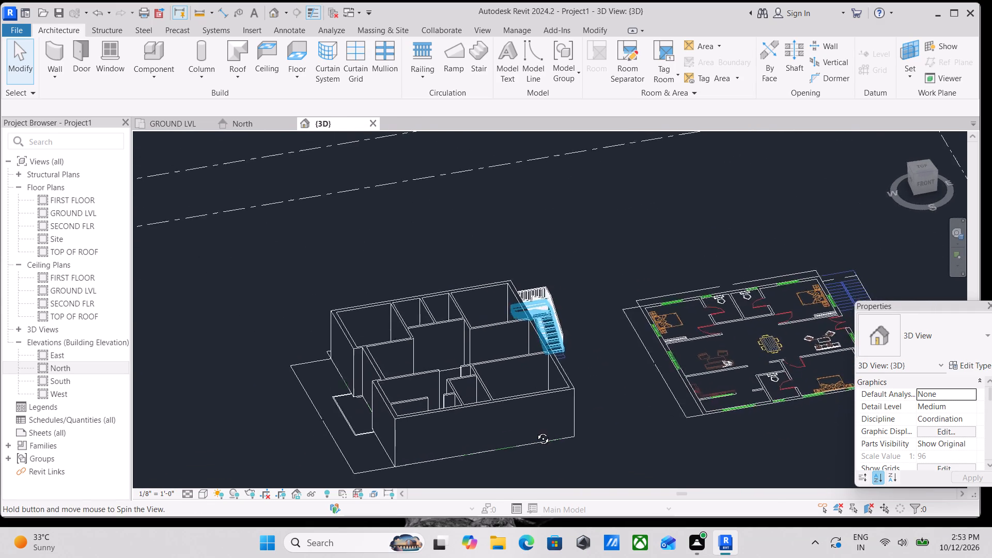
{"action": "middle_click_drag", "start_coordinate": [535, 431], "coordinate": [535, 405], "text": "shift"}
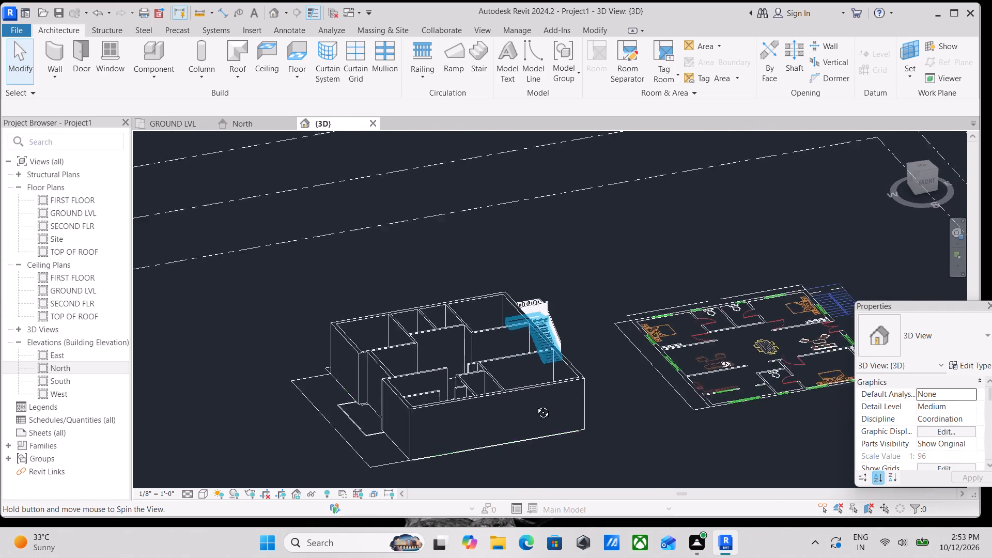
{"action": "middle_click_drag", "start_coordinate": [535, 405], "coordinate": [427, 368], "text": "shift"}
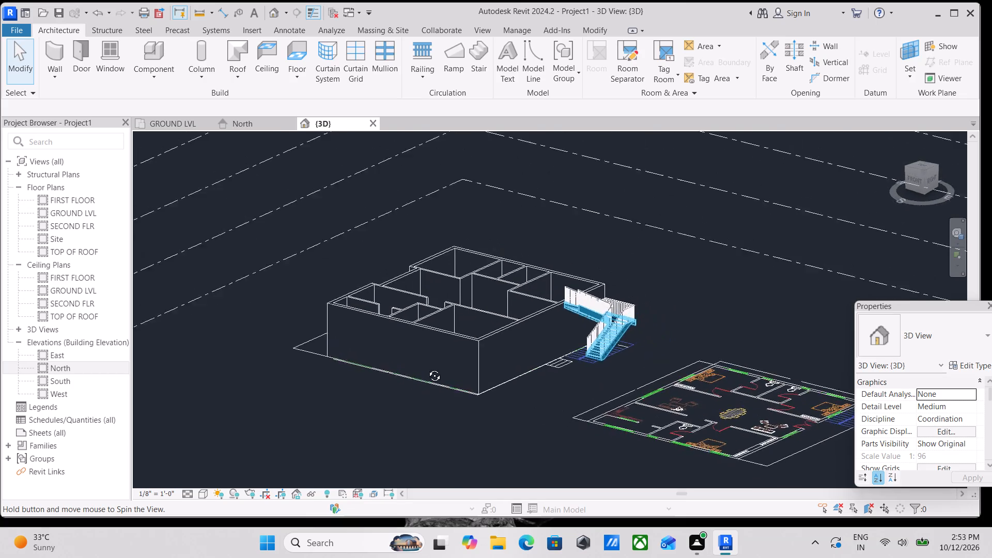
{"action": "middle_click_drag", "start_coordinate": [427, 368], "coordinate": [409, 359], "text": "shift"}
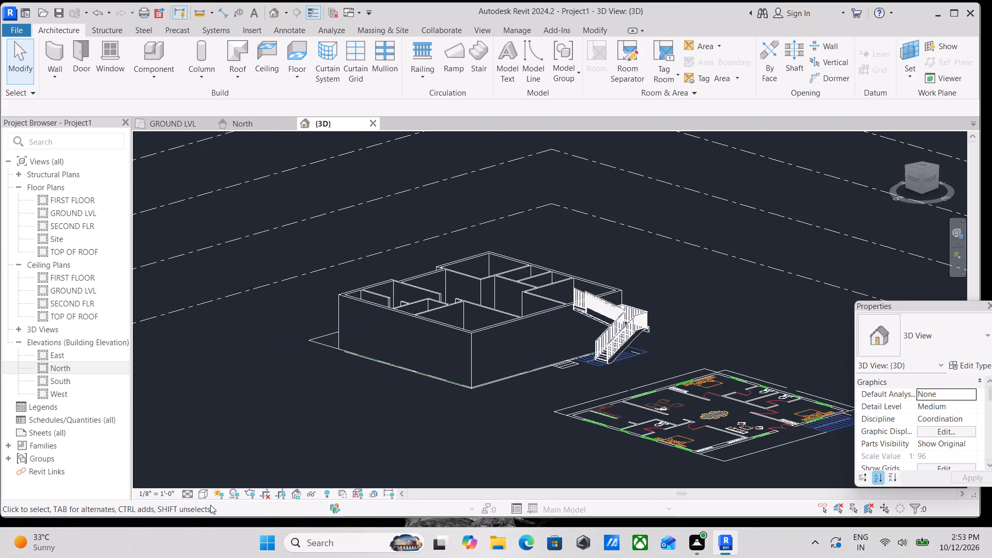
Set the 3D view's visual style to Realistic.
{"action": "left_click", "coordinate": [201, 493]}
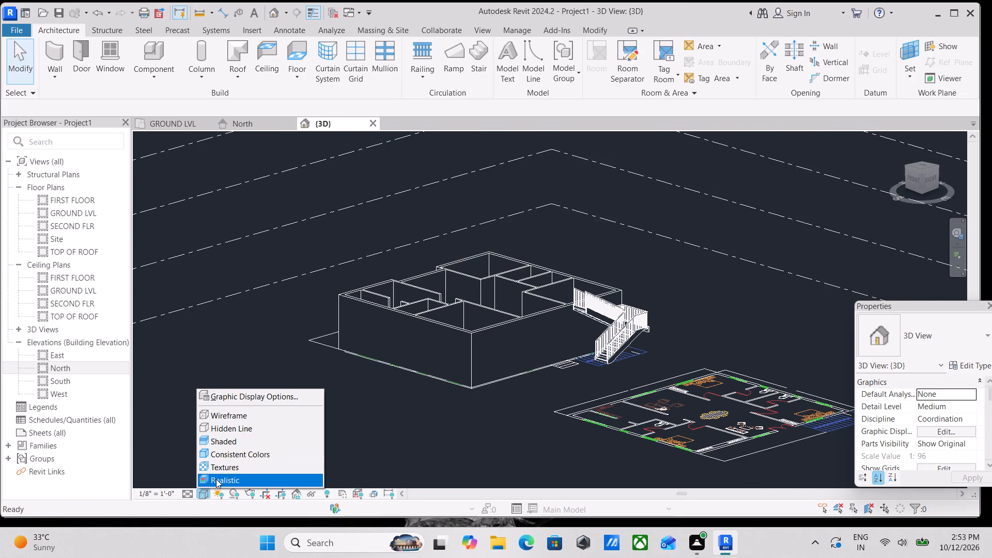
{"action": "left_click", "coordinate": [216, 479]}
Examine the ground-floor rooms, wall finishes, floor finishes and external stair from several angles in the realistic 3D view.
{"action": "scroll", "coordinate": [515, 383], "scroll_direction": "up", "scroll_amount": 1}
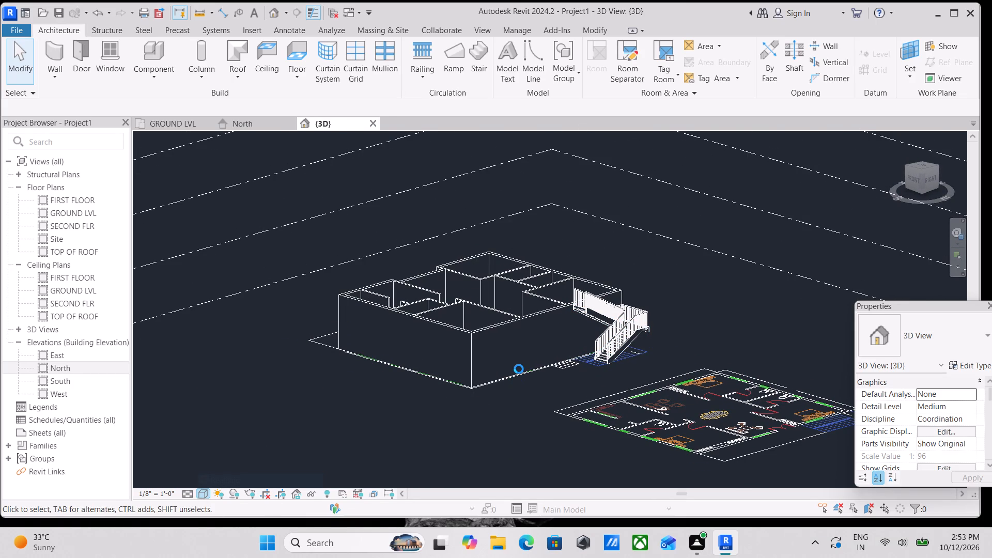
{"action": "scroll", "coordinate": [516, 355], "scroll_direction": "up", "scroll_amount": 1}
{"action": "middle_click_drag", "start_coordinate": [452, 354], "coordinate": [466, 368], "text": "shift"}
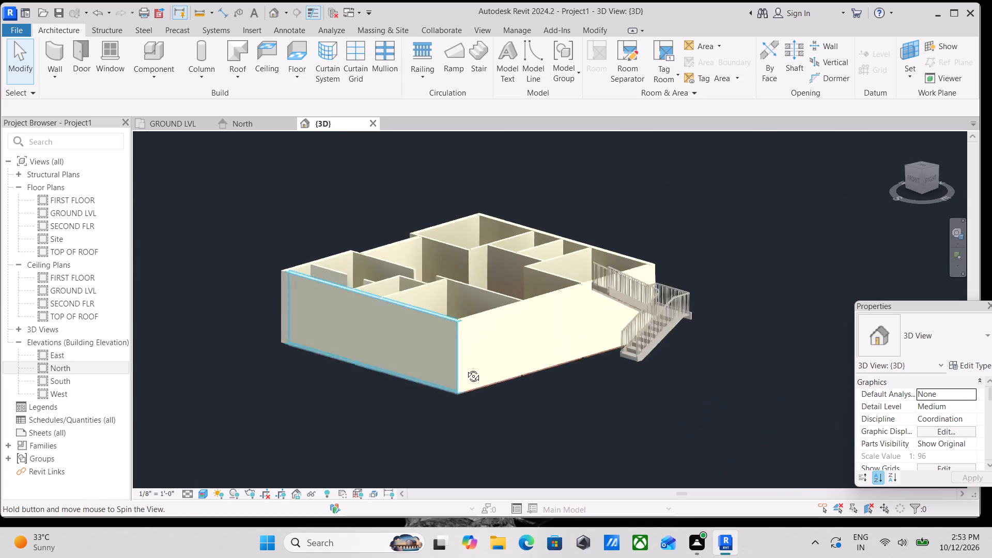
{"action": "middle_click_drag", "start_coordinate": [466, 368], "coordinate": [547, 434], "text": "shift"}
{"action": "middle_click_drag", "start_coordinate": [436, 412], "coordinate": [479, 502]}
{"action": "scroll", "coordinate": [448, 358], "scroll_direction": "up", "scroll_amount": 1}
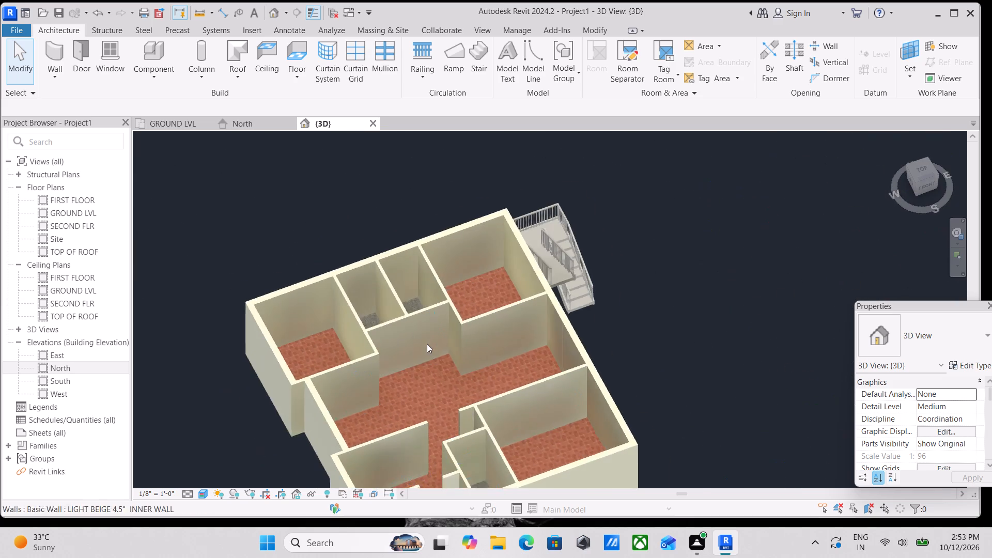
{"action": "scroll", "coordinate": [427, 344], "scroll_direction": "up", "scroll_amount": 2}
{"action": "scroll", "coordinate": [379, 273], "scroll_direction": "up", "scroll_amount": 3}
{"action": "middle_click_drag", "start_coordinate": [417, 301], "coordinate": [380, 374], "text": "shift"}
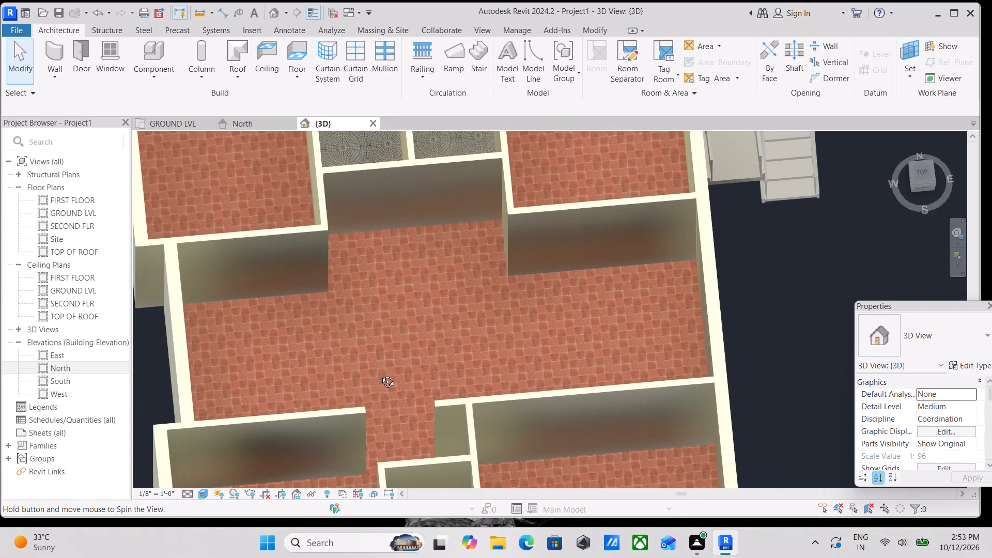
{"action": "middle_click_drag", "start_coordinate": [380, 374], "coordinate": [378, 306], "text": "shift"}
{"action": "scroll", "coordinate": [373, 343], "scroll_direction": "up", "scroll_amount": 10}
{"action": "scroll", "coordinate": [378, 349], "scroll_direction": "down", "scroll_amount": 4}
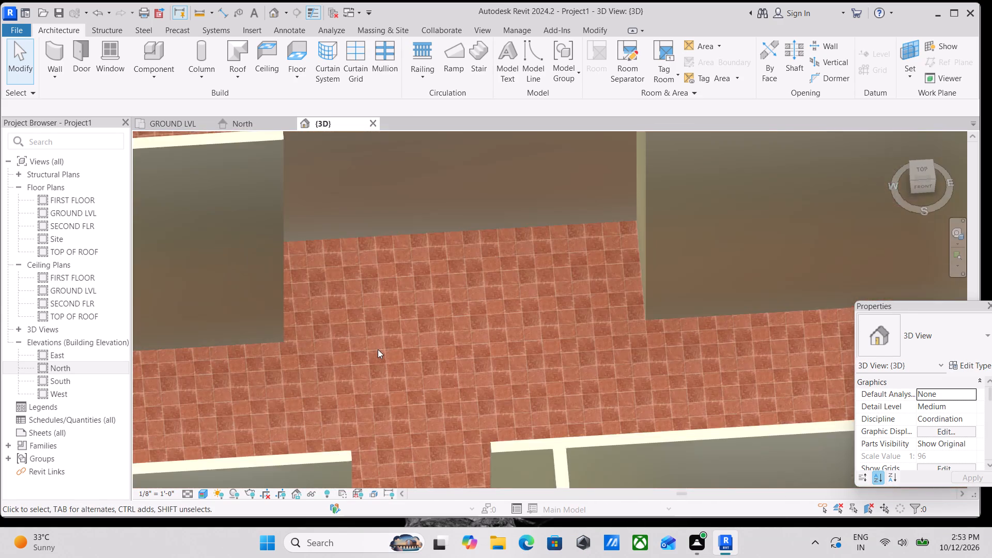
{"action": "scroll", "coordinate": [378, 349], "scroll_direction": "down", "scroll_amount": 11}
{"action": "middle_click_drag", "start_coordinate": [384, 356], "coordinate": [443, 264], "text": "shift"}
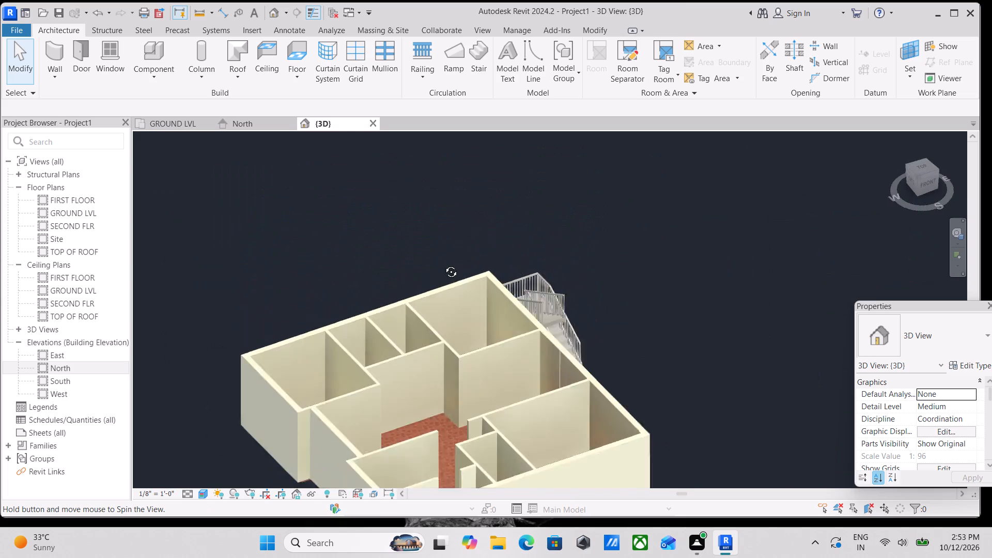
{"action": "middle_click_drag", "start_coordinate": [443, 264], "coordinate": [404, 288], "text": "shift"}
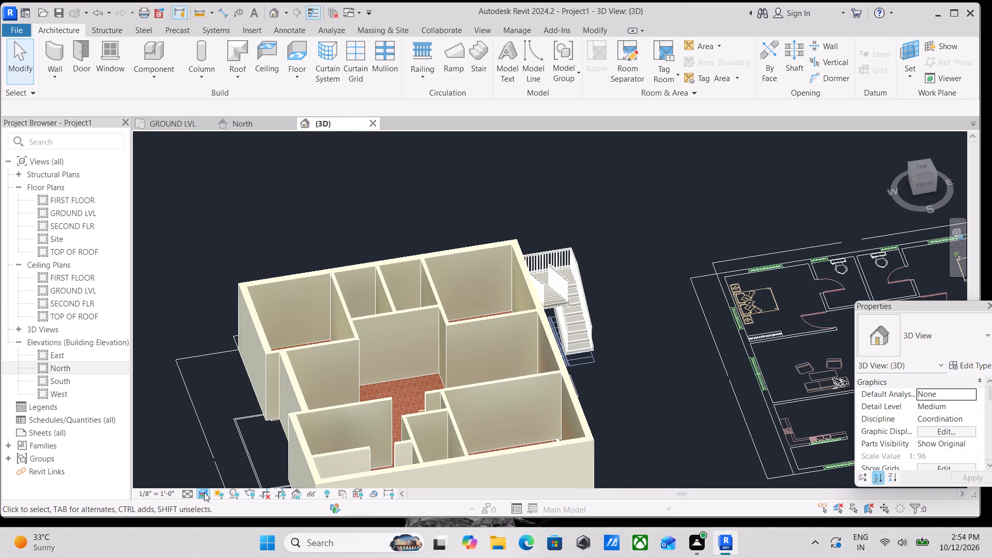
Set the 3D view's visual style to Shaded.
{"action": "left_click", "coordinate": [204, 493]}
{"action": "left_click", "coordinate": [237, 440]}
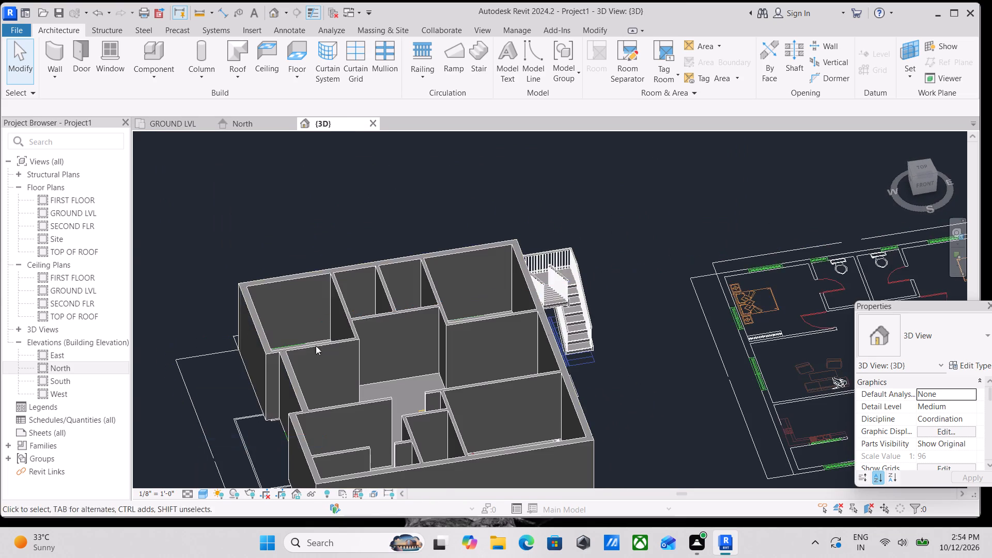
{"action": "scroll", "coordinate": [338, 336], "scroll_direction": "up", "scroll_amount": 3}
{"action": "scroll", "coordinate": [345, 336], "scroll_direction": "down", "scroll_amount": 2}
Review the GROUND LVL floor plan, checking the CAD door positions of the bedrooms, toilets and living areas.
{"action": "left_click", "coordinate": [180, 122]}
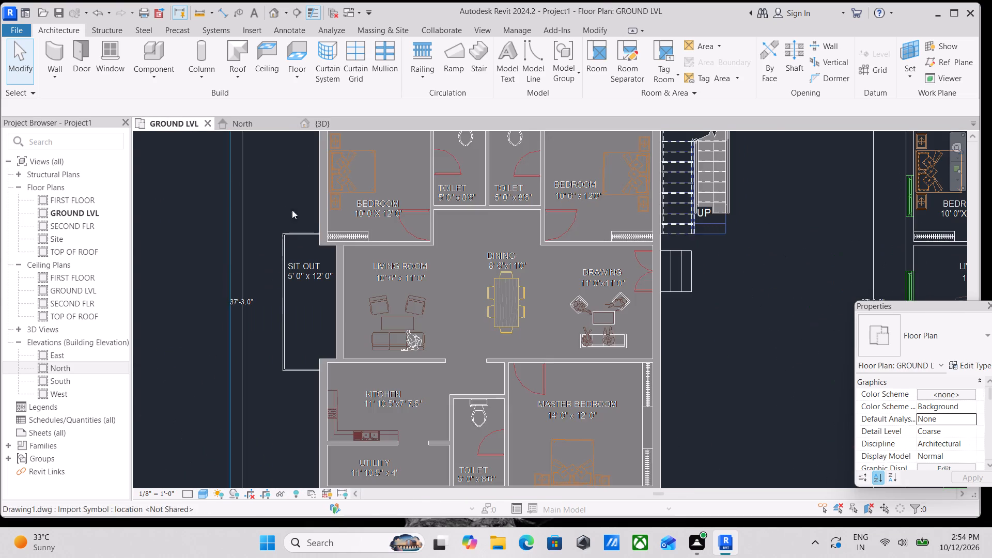
{"action": "scroll", "coordinate": [370, 234], "scroll_direction": "down", "scroll_amount": 3}
{"action": "scroll", "coordinate": [441, 268], "scroll_direction": "down", "scroll_amount": 1}
{"action": "middle_click_drag", "start_coordinate": [441, 268], "coordinate": [441, 318]}
{"action": "scroll", "coordinate": [442, 289], "scroll_direction": "up", "scroll_amount": 4}
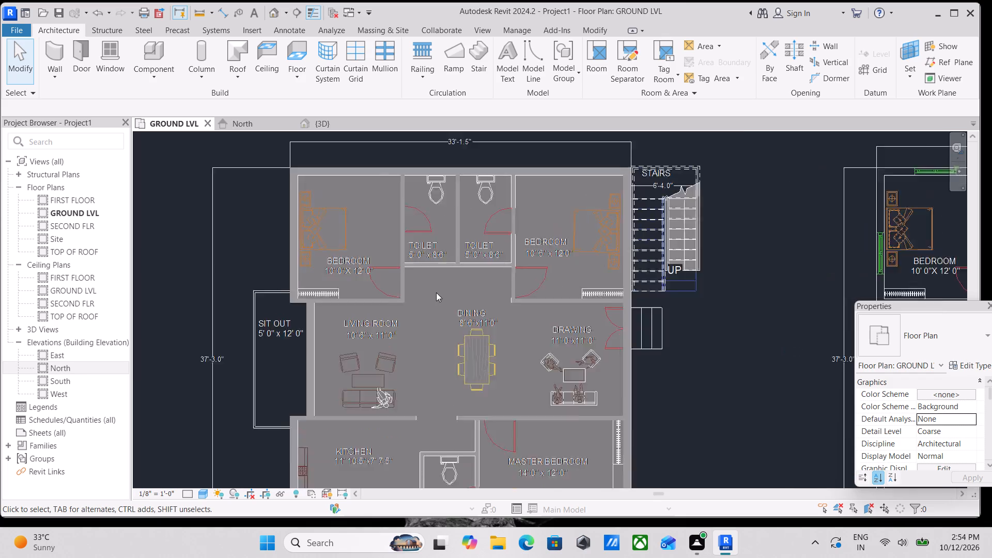
{"action": "scroll", "coordinate": [436, 292], "scroll_direction": "up", "scroll_amount": 3}
{"action": "scroll", "coordinate": [417, 315], "scroll_direction": "down", "scroll_amount": 1}
{"action": "middle_click_drag", "start_coordinate": [417, 315], "coordinate": [417, 378]}
{"action": "scroll", "coordinate": [321, 253], "scroll_direction": "down", "scroll_amount": 1}
{"action": "middle_click_drag", "start_coordinate": [321, 253], "coordinate": [362, 307]}
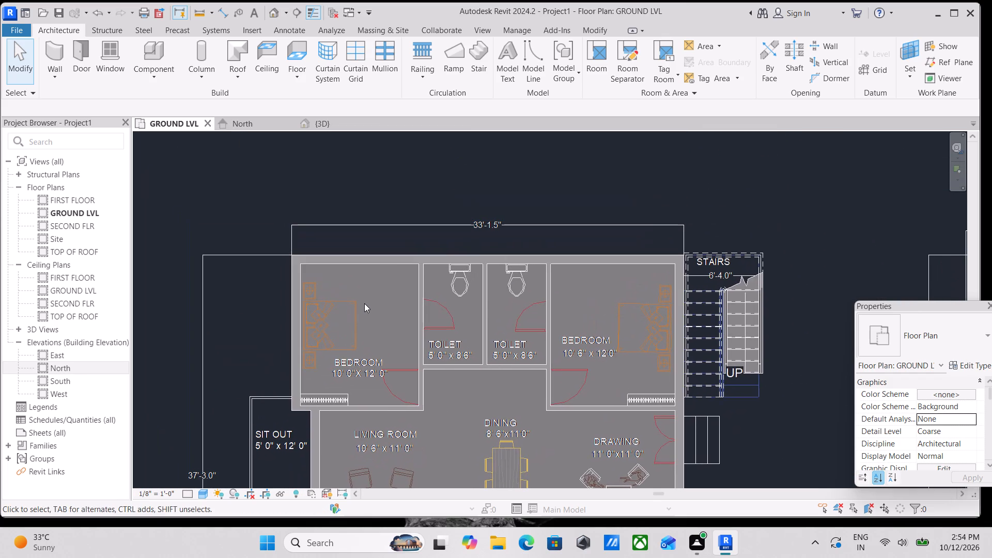
{"action": "scroll", "coordinate": [364, 298], "scroll_direction": "down", "scroll_amount": 4}
{"action": "middle_click_drag", "start_coordinate": [364, 300], "coordinate": [345, 211]}
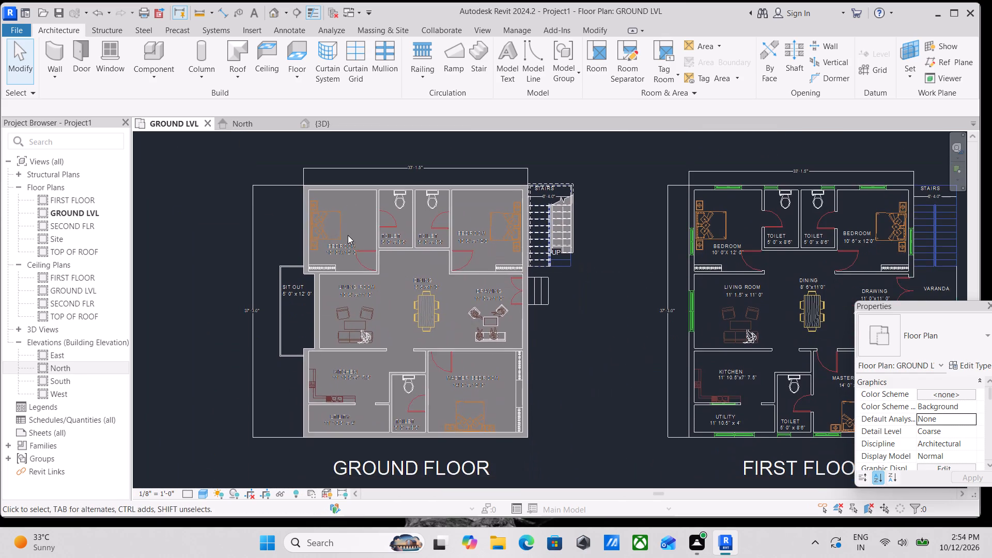
{"action": "scroll", "coordinate": [348, 237], "scroll_direction": "up", "scroll_amount": 4}
{"action": "scroll", "coordinate": [347, 207], "scroll_direction": "down", "scroll_amount": 1}
{"action": "middle_click_drag", "start_coordinate": [347, 207], "coordinate": [373, 267]}
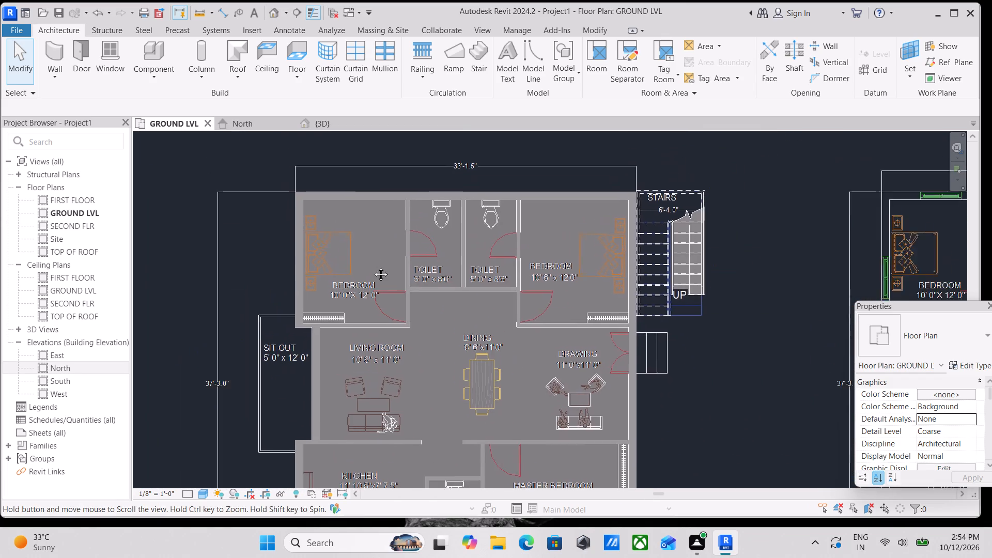
{"action": "middle_click_drag", "start_coordinate": [373, 267], "coordinate": [376, 273]}
{"action": "scroll", "coordinate": [339, 246], "scroll_direction": "up", "scroll_amount": 4}
{"action": "scroll", "coordinate": [352, 244], "scroll_direction": "down", "scroll_amount": 5}
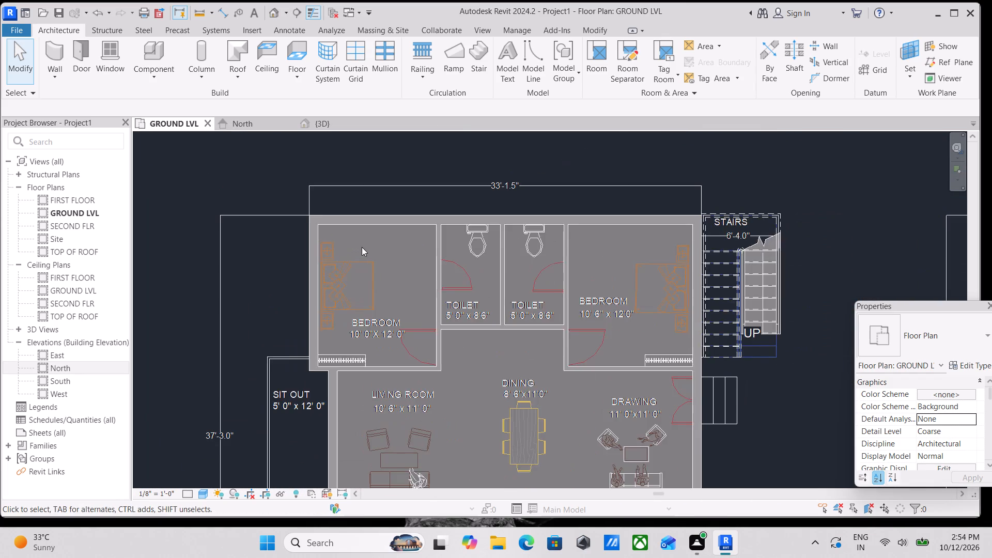
{"action": "middle_click_drag", "start_coordinate": [362, 247], "coordinate": [358, 218]}
{"action": "scroll", "coordinate": [400, 297], "scroll_direction": "up", "scroll_amount": 4}
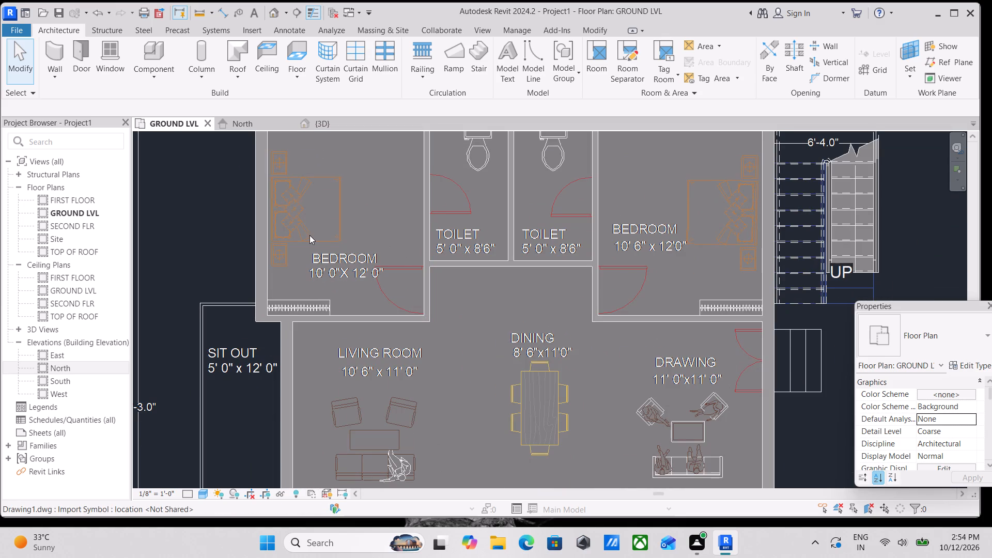
Start the Door command and open Load Family to bring in another door type.
{"action": "type", "text": "DR"}
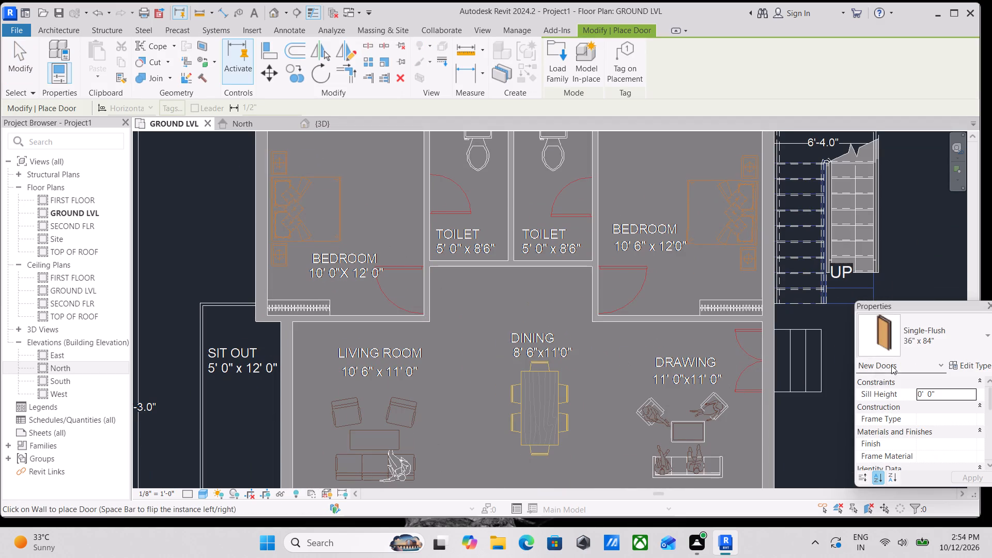
{"action": "left_click", "coordinate": [969, 345]}
{"action": "left_click", "coordinate": [971, 345]}
{"action": "left_click", "coordinate": [555, 49]}
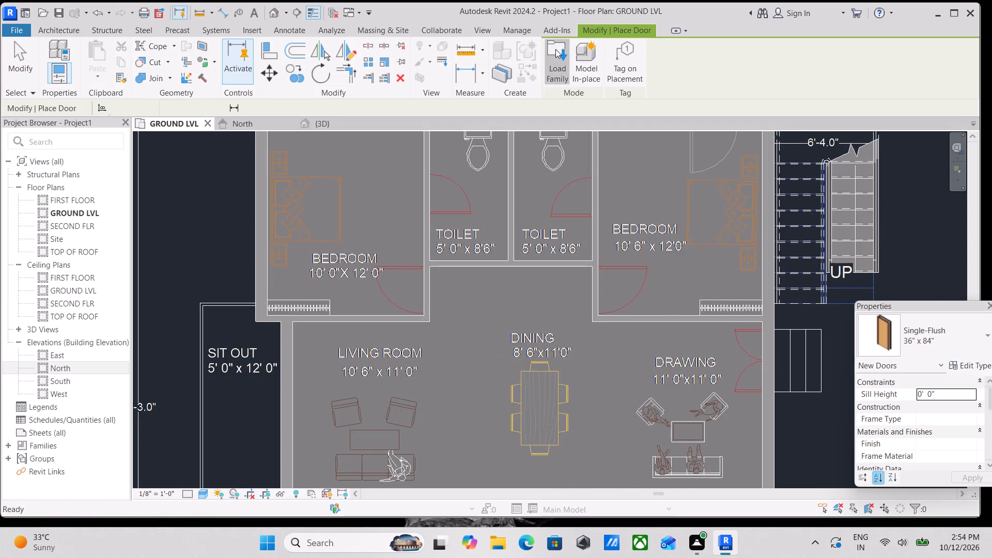
{"action": "scroll", "coordinate": [361, 200], "scroll_direction": "down", "scroll_amount": 1}
{"action": "scroll", "coordinate": [362, 199], "scroll_direction": "up", "scroll_amount": 1}
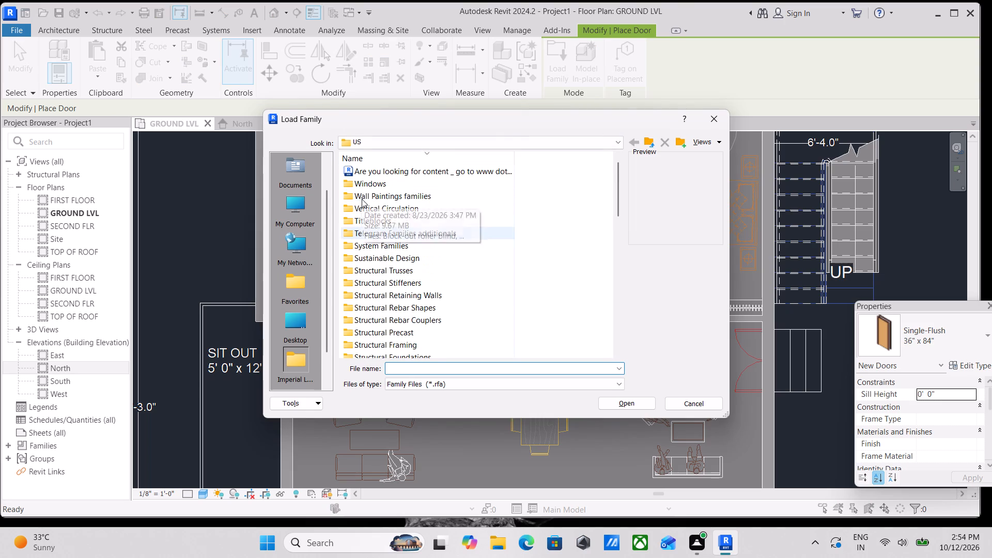
{"action": "scroll", "coordinate": [362, 199], "scroll_direction": "up", "scroll_amount": 1}
{"action": "scroll", "coordinate": [293, 322], "scroll_direction": "down", "scroll_amount": 1}
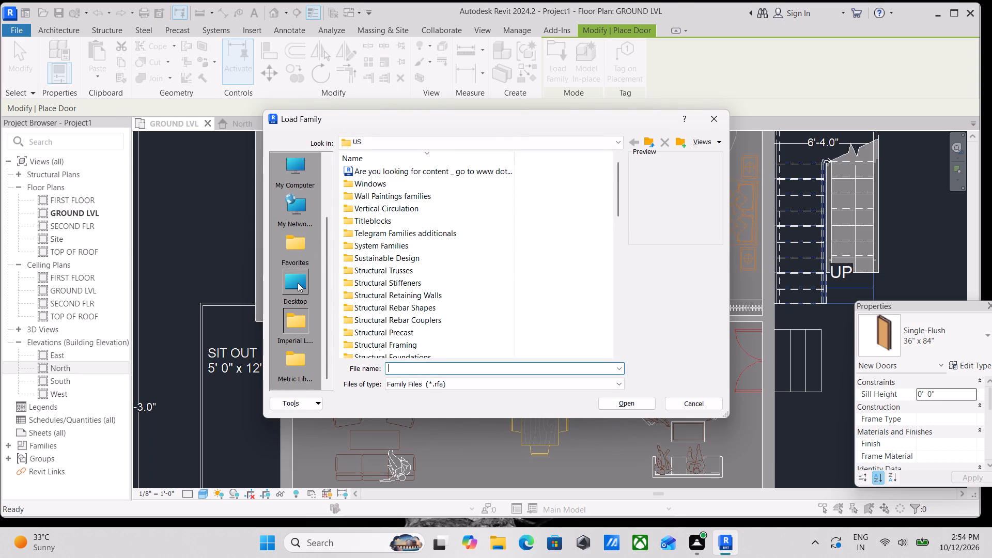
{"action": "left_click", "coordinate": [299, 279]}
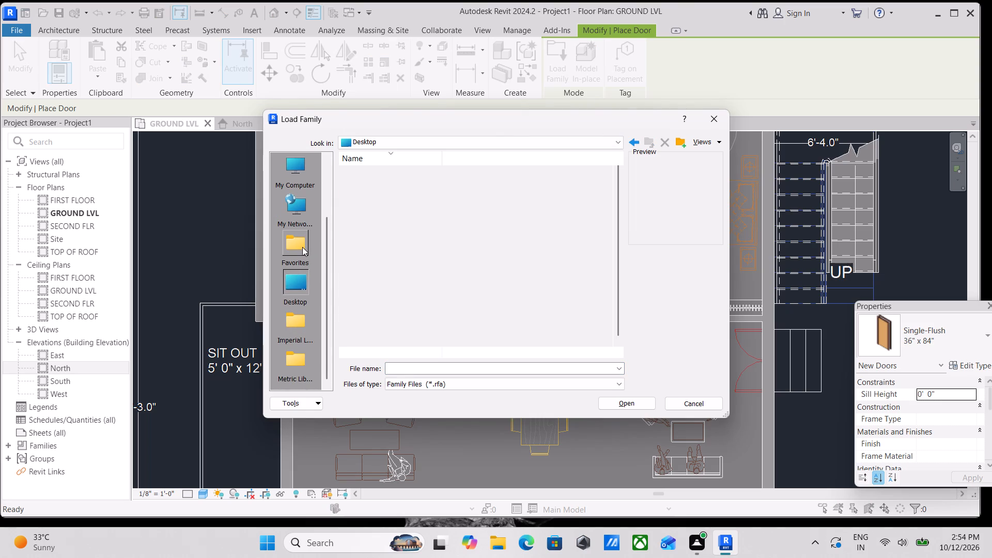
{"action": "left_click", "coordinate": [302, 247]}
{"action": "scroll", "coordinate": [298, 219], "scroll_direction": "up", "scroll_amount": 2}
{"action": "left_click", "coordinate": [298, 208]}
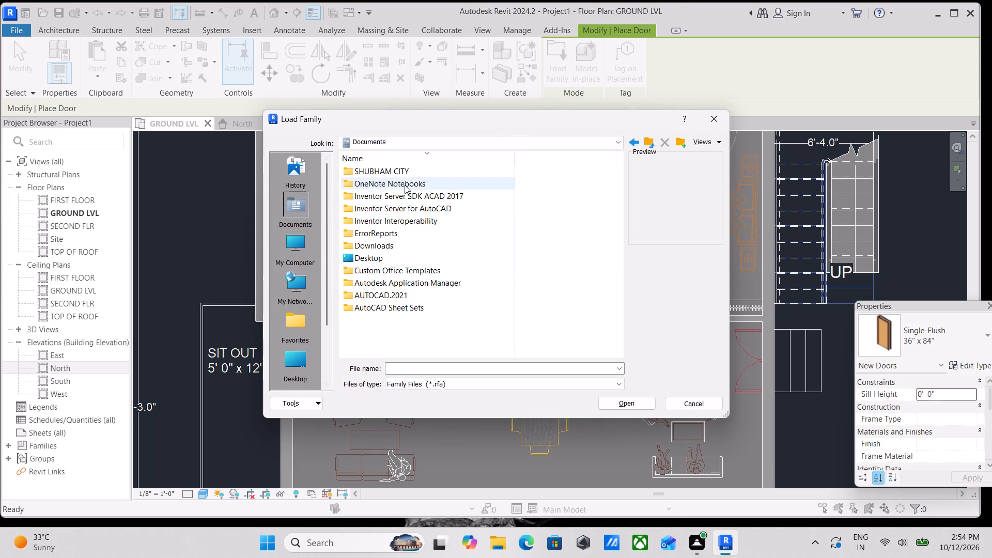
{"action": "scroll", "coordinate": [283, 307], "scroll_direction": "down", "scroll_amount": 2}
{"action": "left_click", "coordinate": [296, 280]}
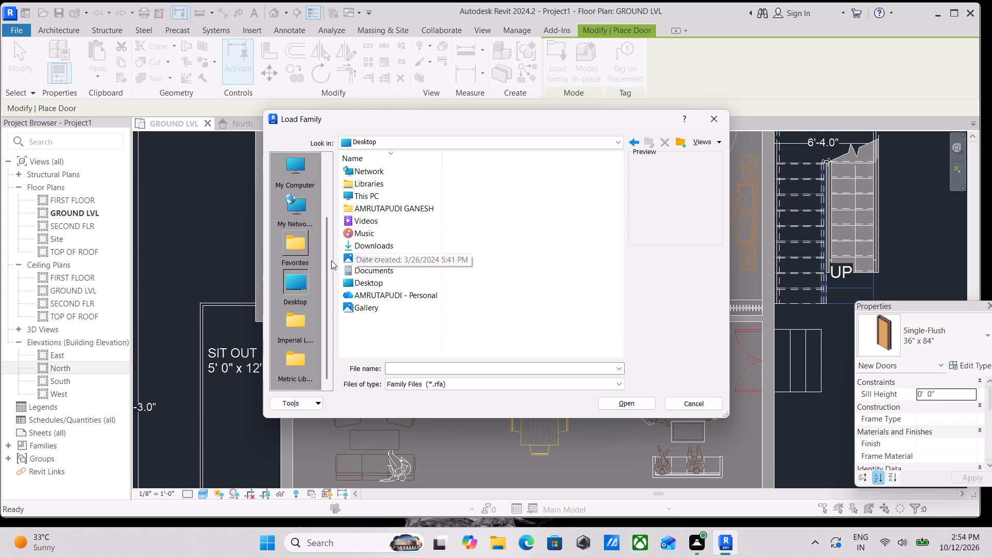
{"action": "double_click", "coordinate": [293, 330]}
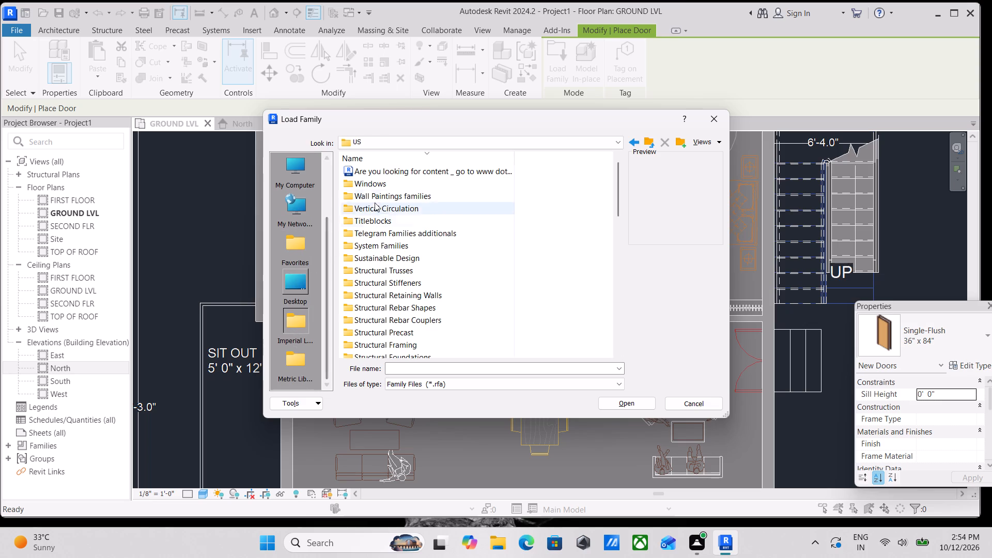
Open the Doors folder of the US imperial family library.
{"action": "scroll", "coordinate": [372, 211], "scroll_direction": "down", "scroll_amount": 3}
{"action": "scroll", "coordinate": [374, 251], "scroll_direction": "up", "scroll_amount": 13}
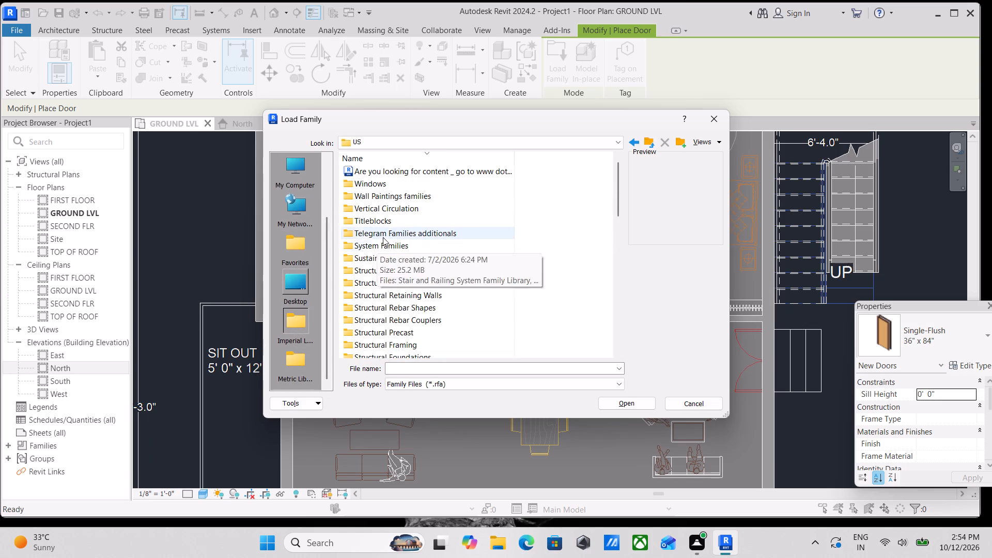
{"action": "scroll", "coordinate": [385, 292], "scroll_direction": "down", "scroll_amount": 8}
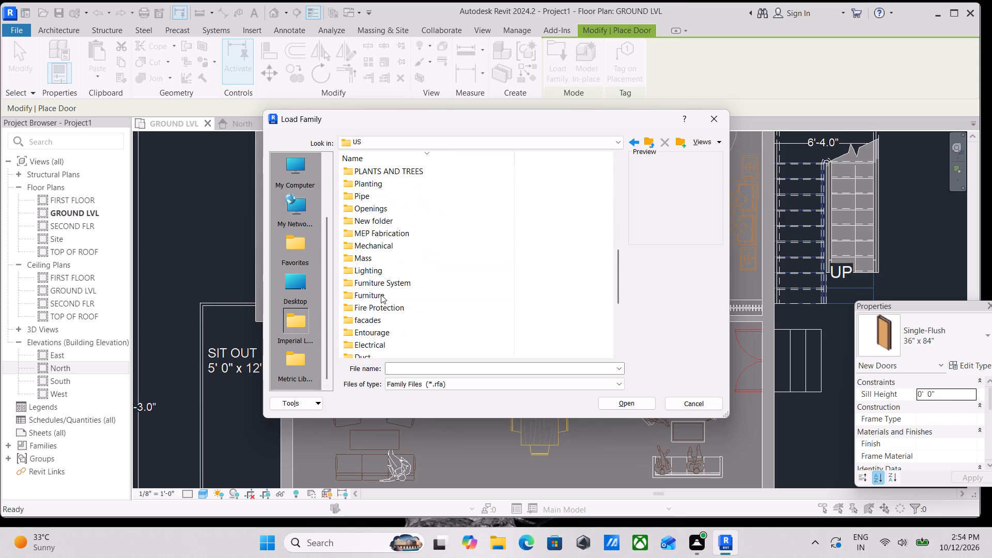
{"action": "scroll", "coordinate": [381, 295], "scroll_direction": "down", "scroll_amount": 2}
{"action": "double_click", "coordinate": [380, 295]}
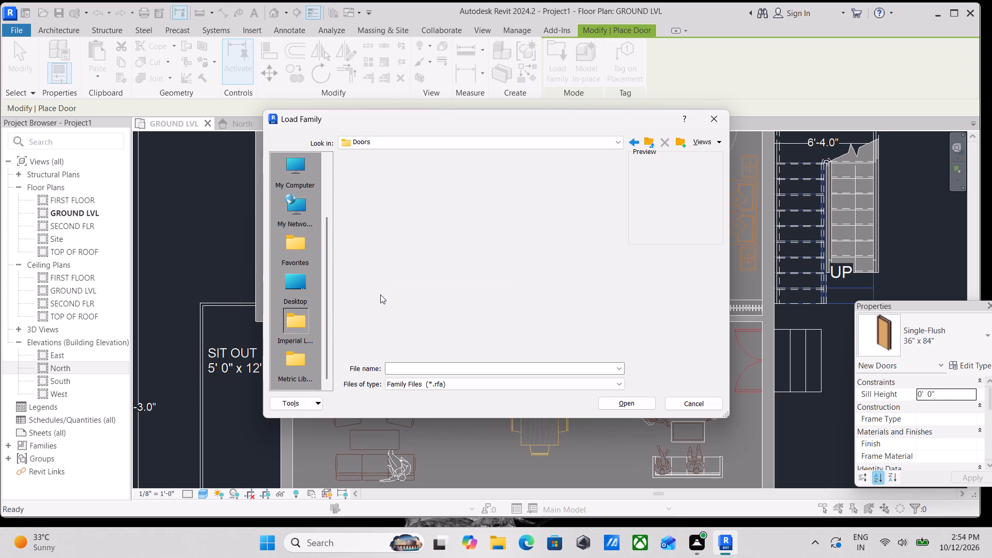
Open the Residential subfolder of the door library after previewing the first general door families.
{"action": "left_click", "coordinate": [383, 174]}
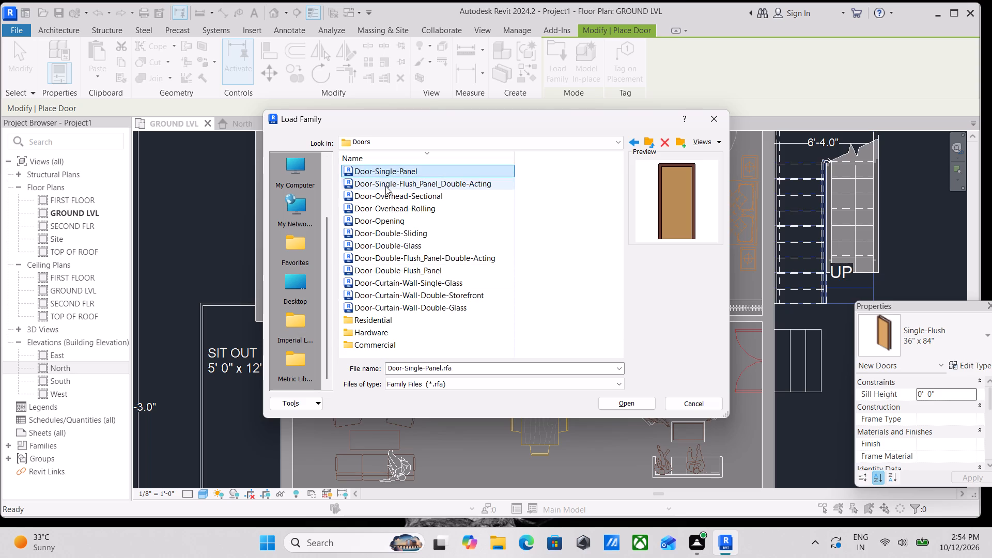
{"action": "left_click", "coordinate": [385, 186]}
{"action": "left_click", "coordinate": [385, 196]}
{"action": "scroll", "coordinate": [369, 272], "scroll_direction": "down", "scroll_amount": 2}
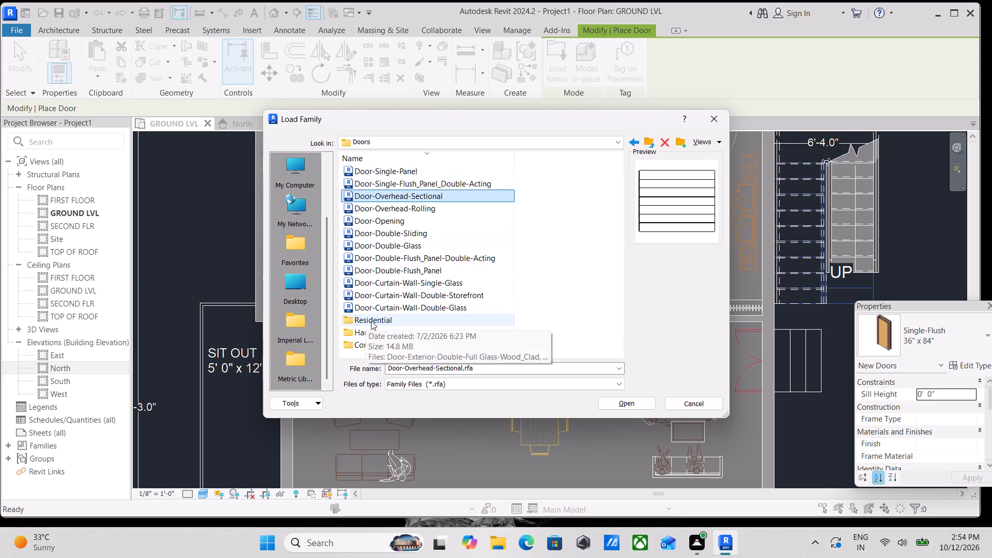
{"action": "double_click", "coordinate": [371, 320]}
Preview the residential door families, comparing the single interior wood panel, flush and glass types with the double and garage doors.
{"action": "left_click", "coordinate": [407, 184]}
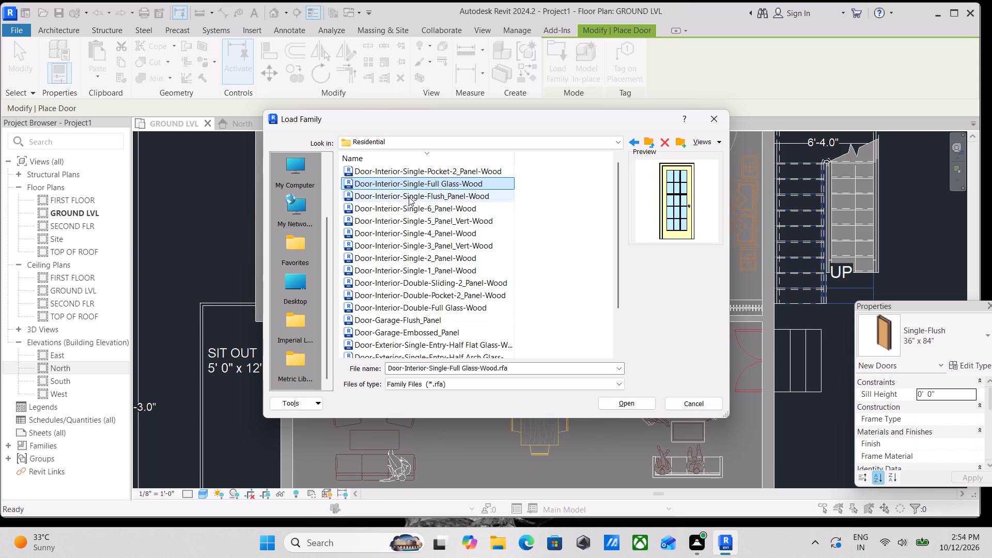
{"action": "left_click", "coordinate": [409, 197]}
{"action": "left_click", "coordinate": [400, 170]}
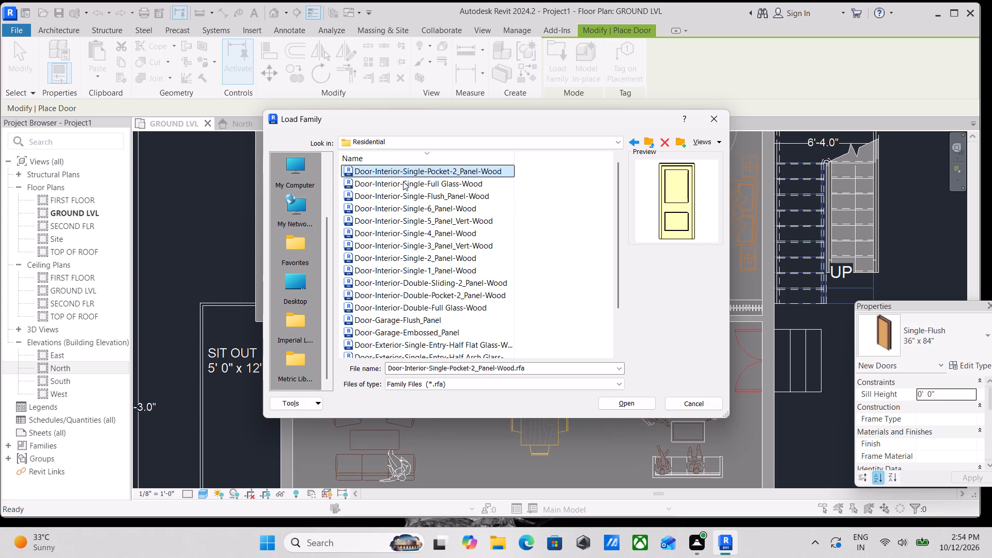
{"action": "left_click", "coordinate": [403, 182]}
{"action": "left_click", "coordinate": [410, 171]}
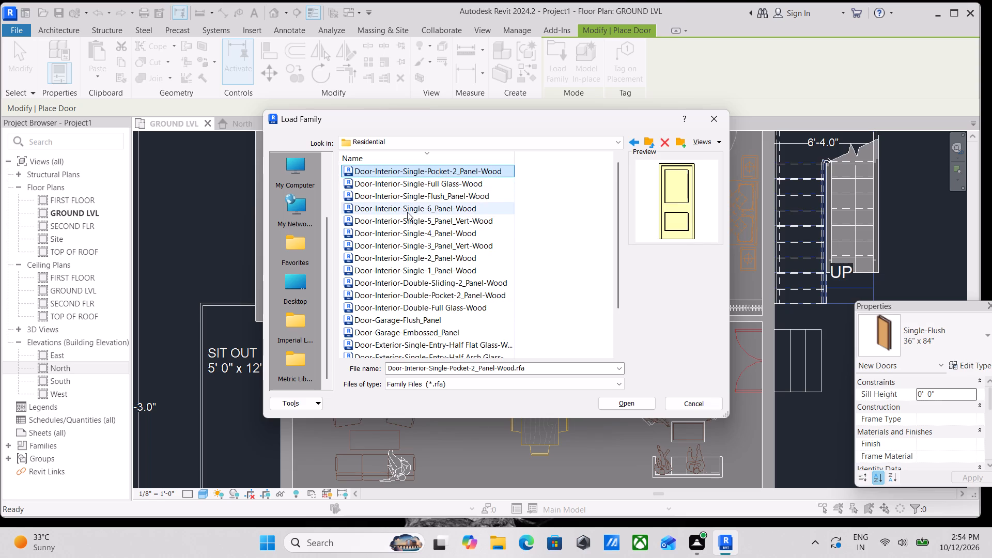
{"action": "left_click", "coordinate": [407, 212]}
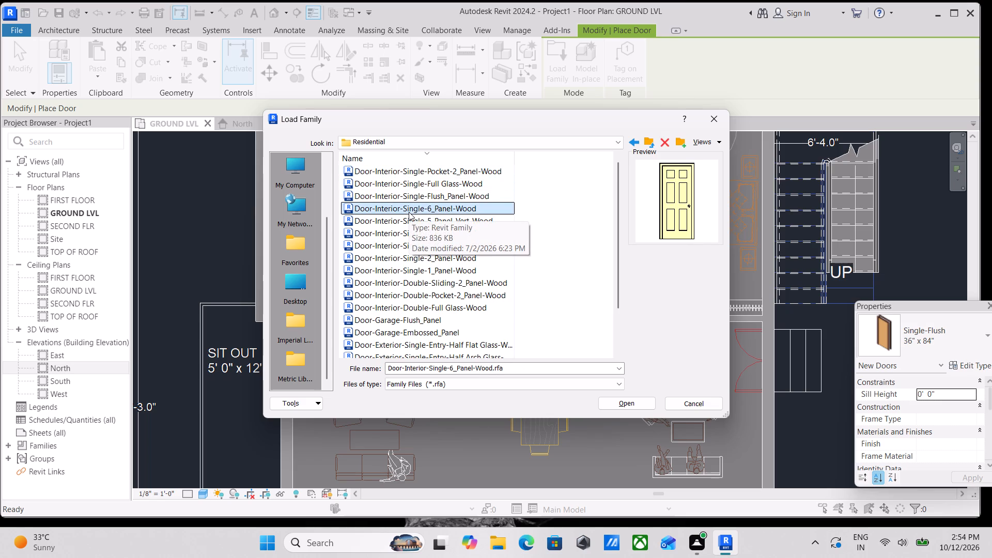
{"action": "left_click", "coordinate": [405, 180]}
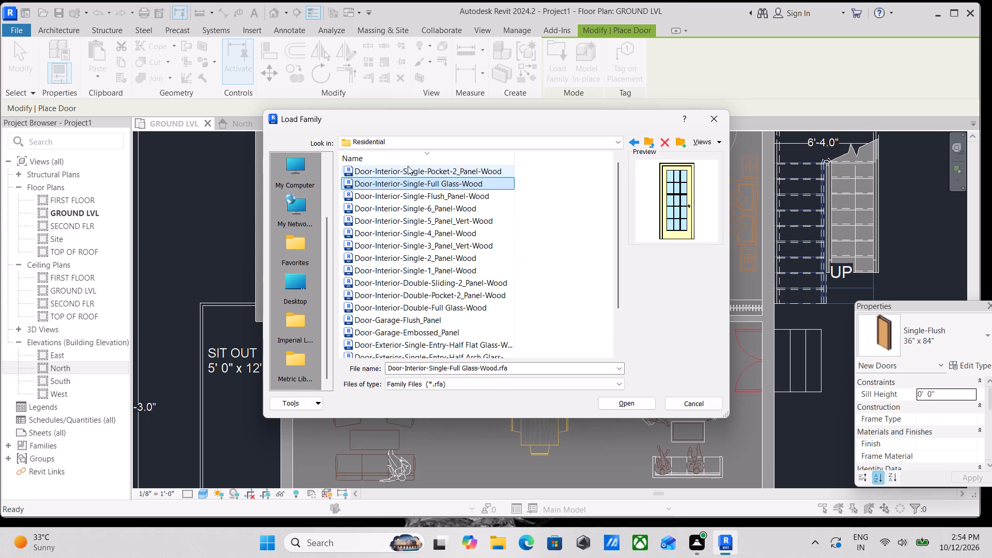
{"action": "left_click", "coordinate": [408, 166]}
{"action": "left_click", "coordinate": [410, 189]}
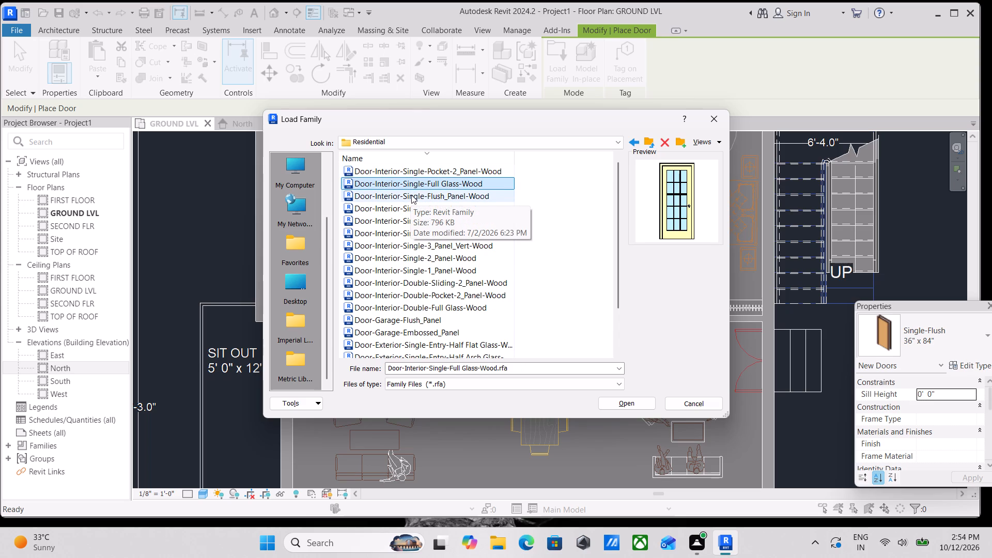
{"action": "left_click", "coordinate": [463, 198]}
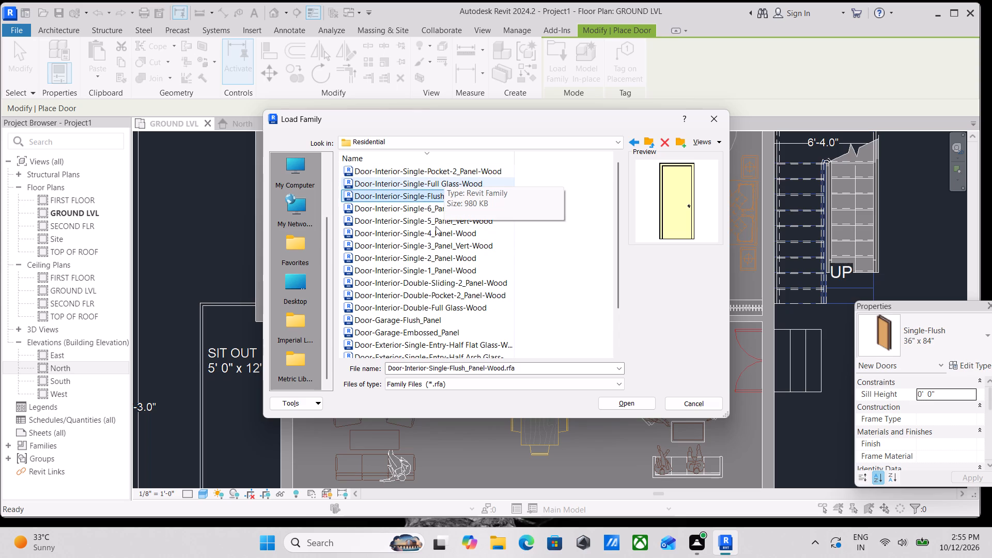
{"action": "left_click", "coordinate": [413, 182]}
{"action": "left_click", "coordinate": [418, 169]}
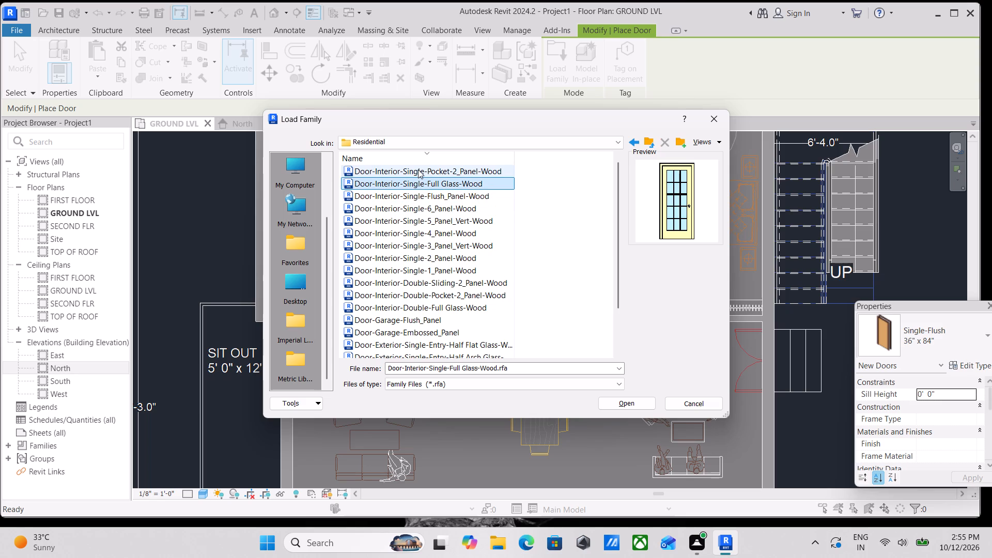
{"action": "left_click", "coordinate": [413, 332]}
{"action": "left_click", "coordinate": [393, 318]}
{"action": "left_click", "coordinate": [396, 307]}
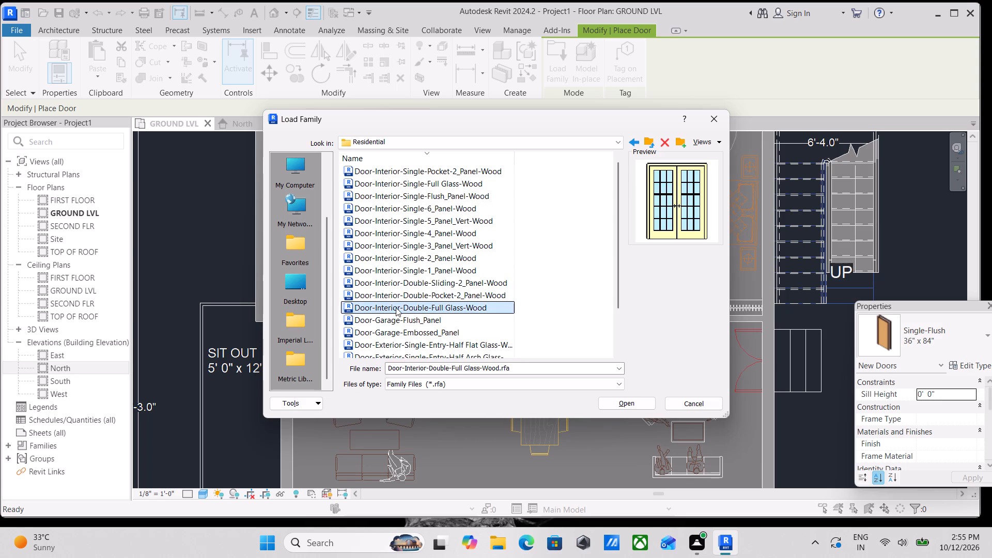
{"action": "left_click", "coordinate": [396, 270]}
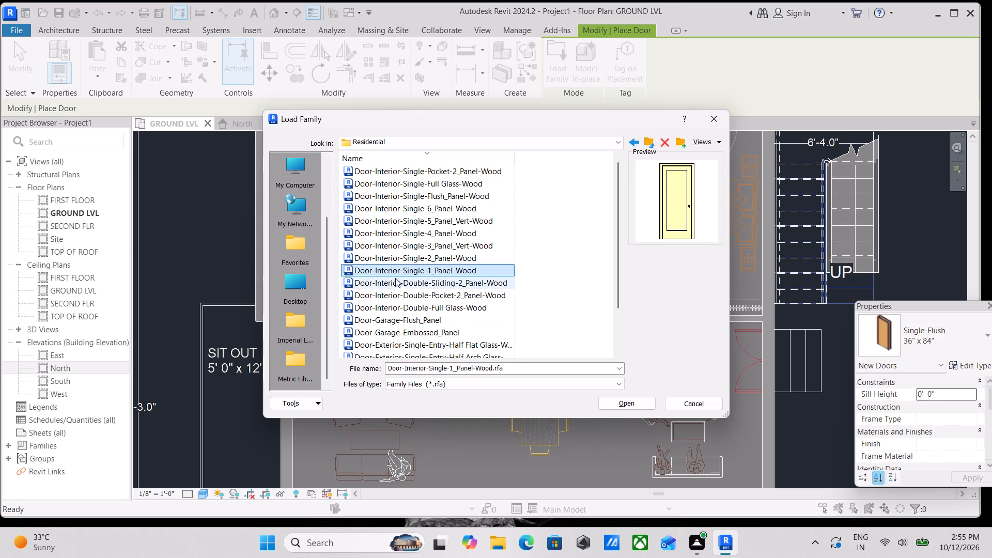
{"action": "left_click", "coordinate": [395, 280]}
{"action": "left_click", "coordinate": [399, 167]}
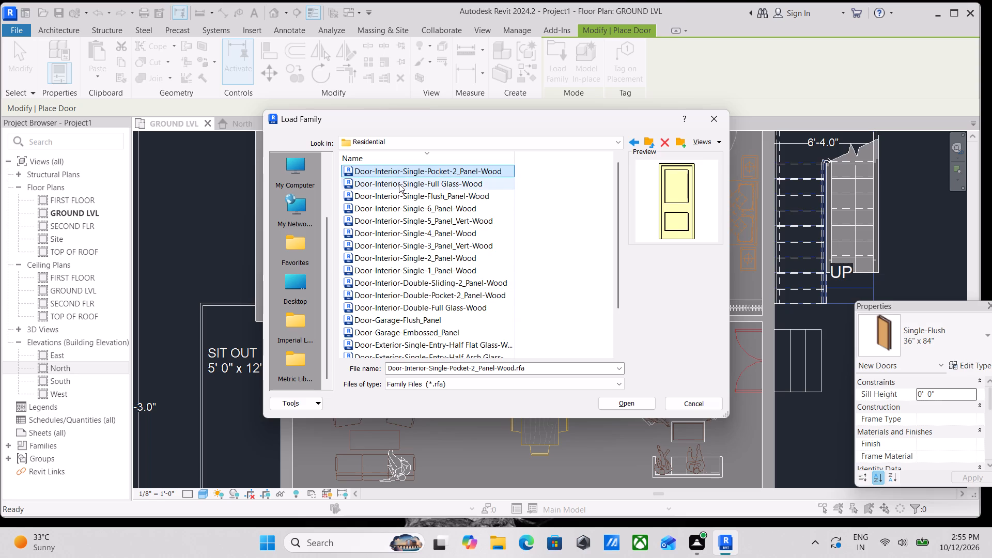
{"action": "left_click", "coordinate": [399, 184]}
{"action": "left_click", "coordinate": [400, 202]}
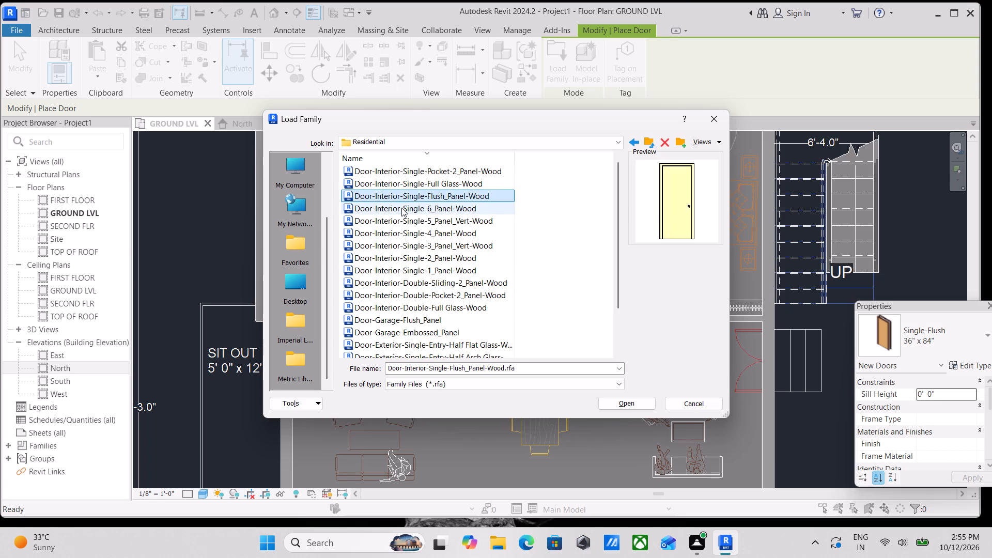
{"action": "left_click", "coordinate": [401, 208]}
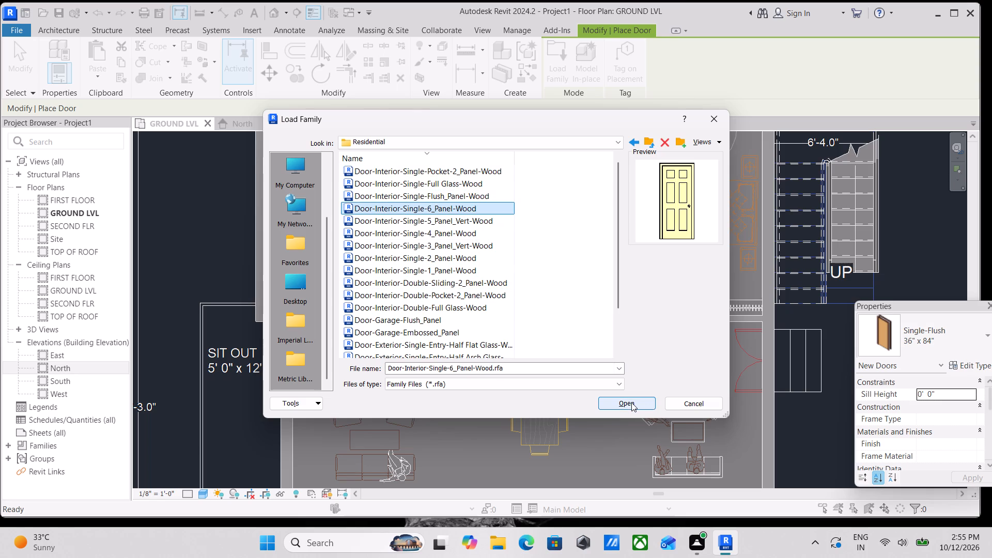
Load the Door-Interior-Single-Pocket-2_Panel-Wood family with its 36" x 84" type.
{"action": "left_click", "coordinate": [482, 168]}
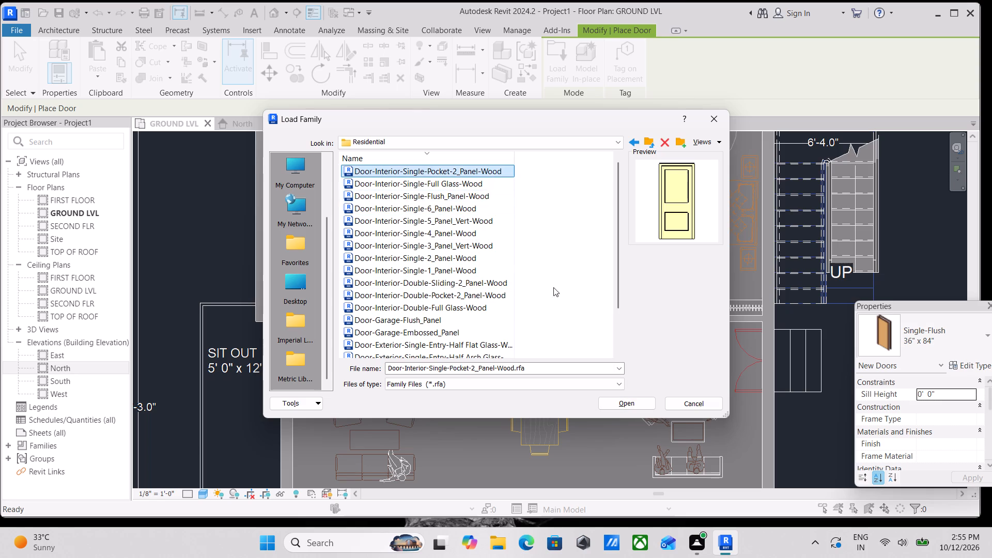
{"action": "left_click", "coordinate": [647, 399]}
{"action": "scroll", "coordinate": [509, 285], "scroll_direction": "down", "scroll_amount": 3}
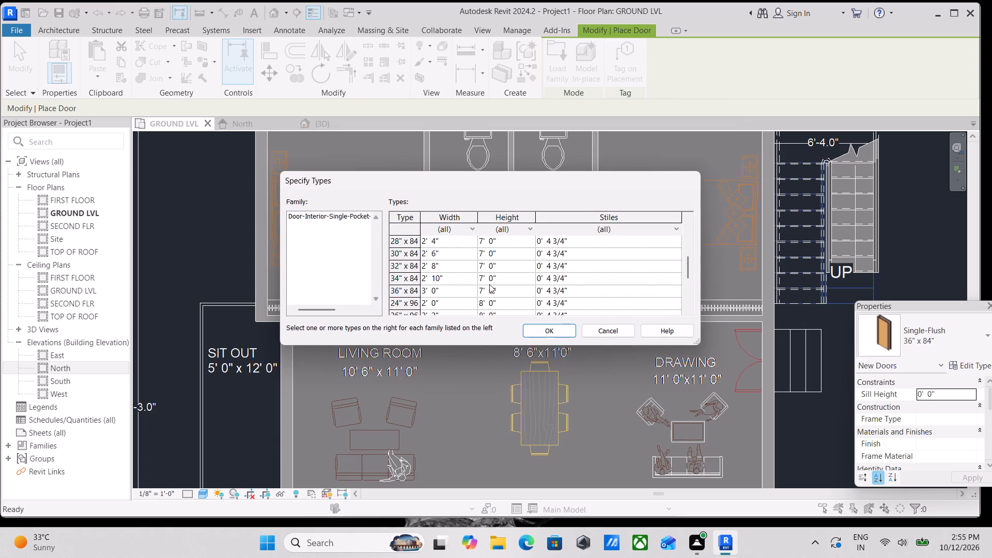
{"action": "scroll", "coordinate": [476, 282], "scroll_direction": "down", "scroll_amount": 3}
{"action": "scroll", "coordinate": [447, 292], "scroll_direction": "up", "scroll_amount": 2}
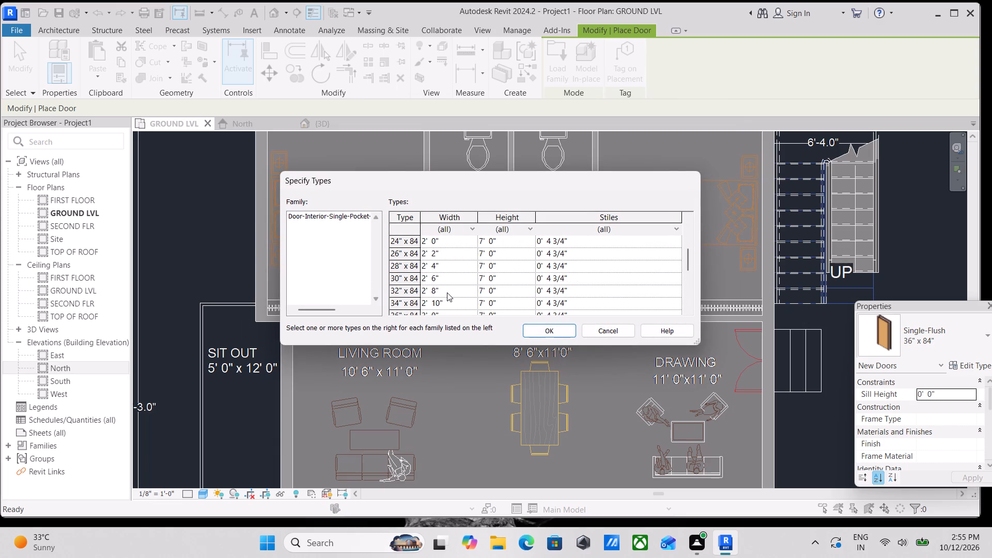
{"action": "scroll", "coordinate": [447, 292], "scroll_direction": "up", "scroll_amount": 3}
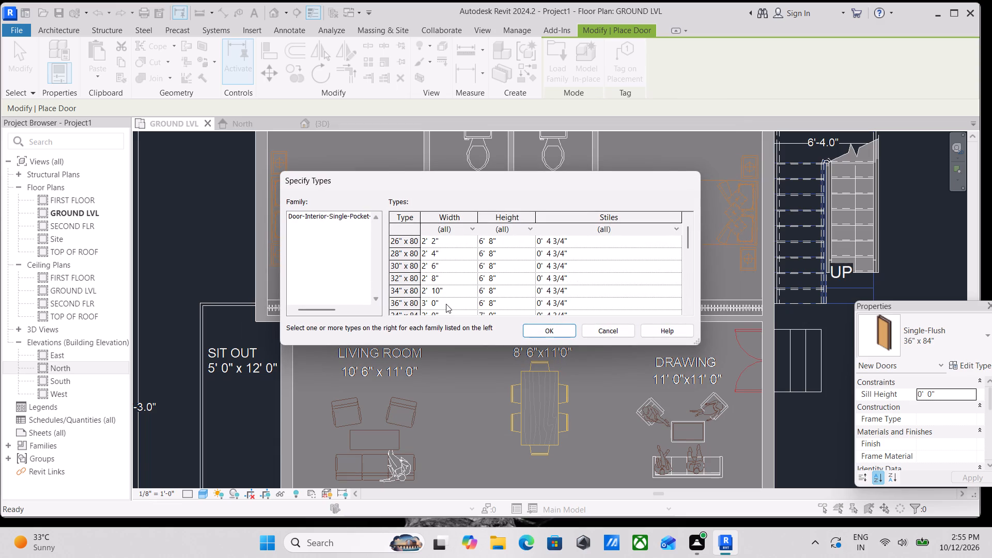
{"action": "scroll", "coordinate": [446, 304], "scroll_direction": "down", "scroll_amount": 5}
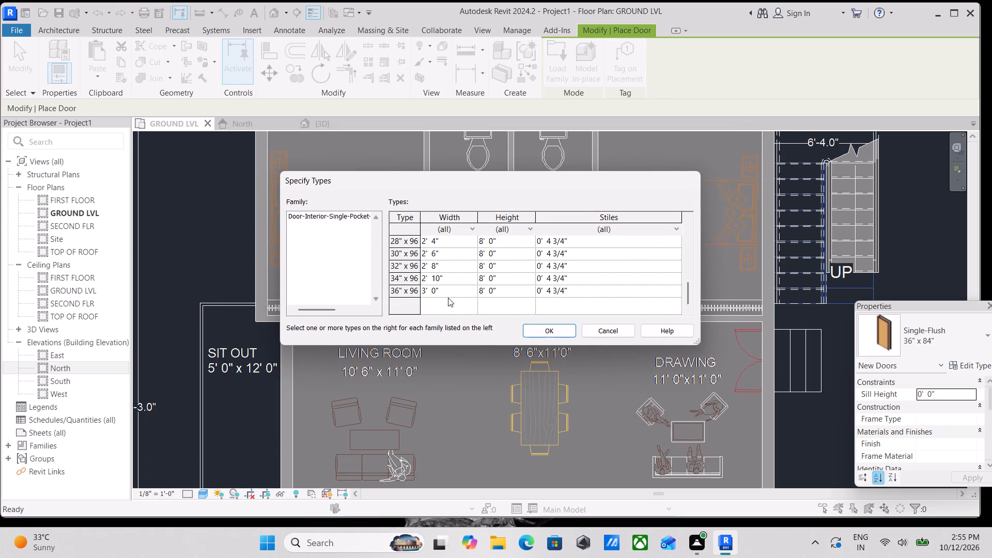
{"action": "scroll", "coordinate": [451, 290], "scroll_direction": "up", "scroll_amount": 12}
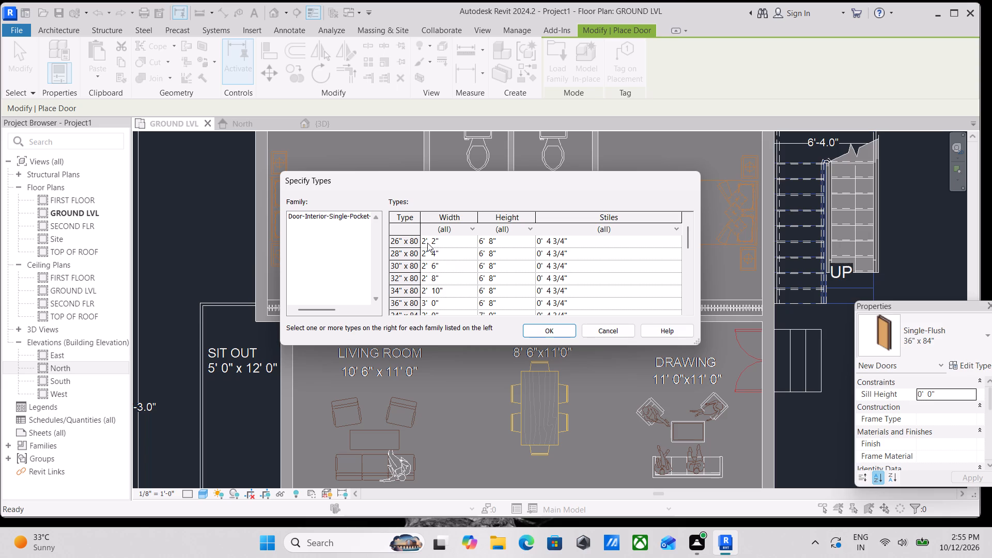
{"action": "scroll", "coordinate": [436, 269], "scroll_direction": "down", "scroll_amount": 1}
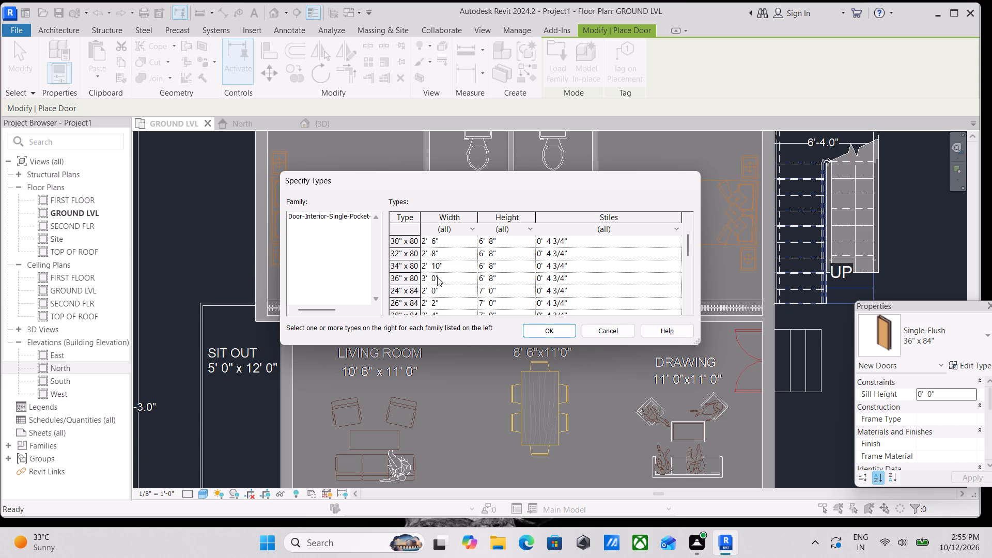
{"action": "left_click", "coordinate": [438, 277]}
{"action": "scroll", "coordinate": [448, 283], "scroll_direction": "down", "scroll_amount": 2}
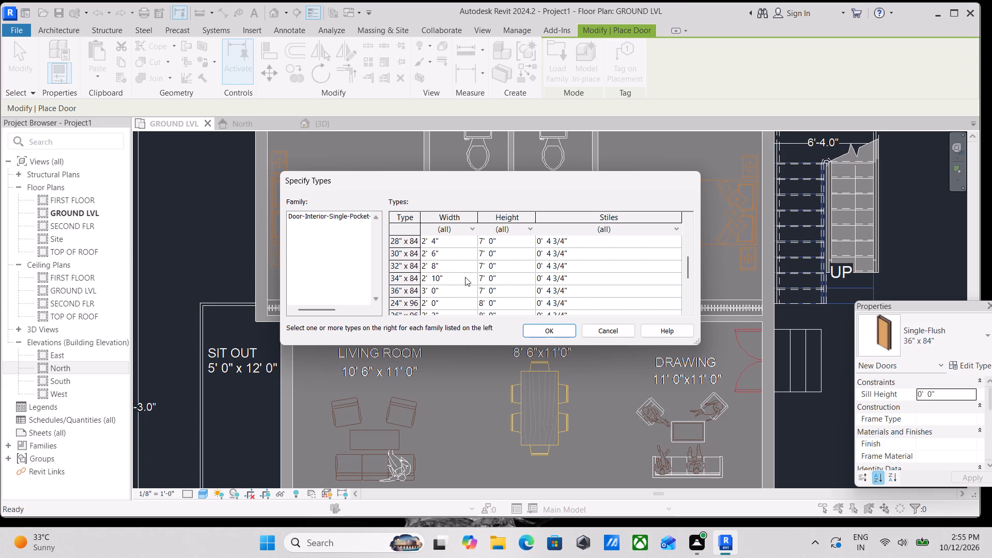
{"action": "scroll", "coordinate": [465, 277], "scroll_direction": "up", "scroll_amount": 1}
{"action": "scroll", "coordinate": [465, 277], "scroll_direction": "down", "scroll_amount": 1}
{"action": "left_click", "coordinate": [465, 287]}
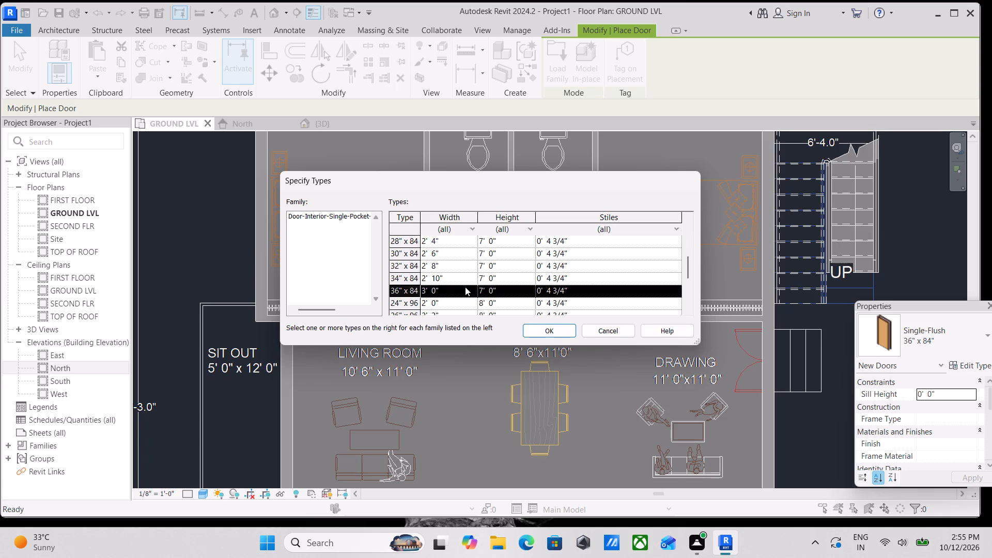
{"action": "left_click", "coordinate": [550, 331]}
Place the 36" x 84" pocket door in the wall between the dining area and the 10' 6" x 12' 0" bedroom, at the CAD door position.
{"action": "scroll", "coordinate": [422, 222], "scroll_direction": "up", "scroll_amount": 2}
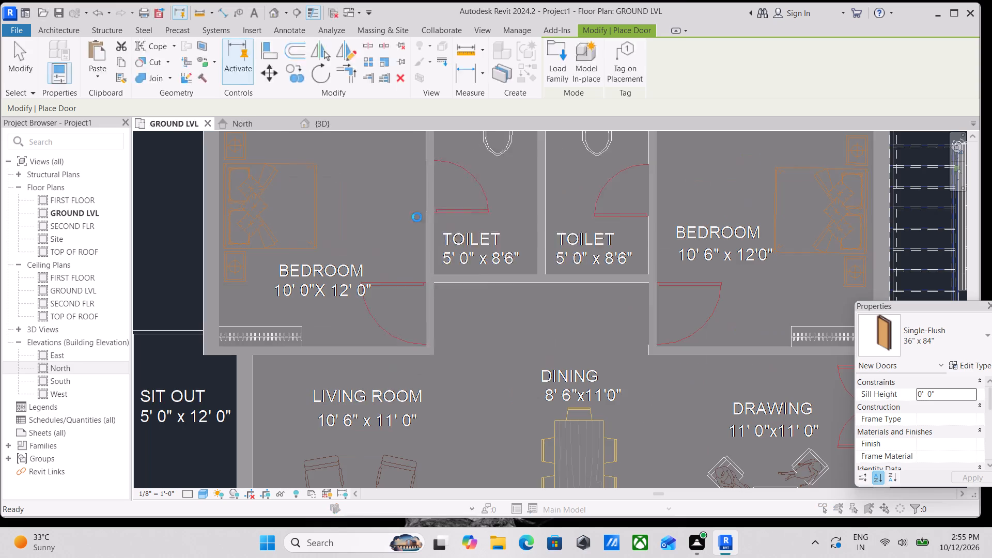
{"action": "middle_click_drag", "start_coordinate": [417, 219], "coordinate": [414, 303]}
{"action": "left_click", "coordinate": [605, 160]}
{"action": "scroll", "coordinate": [495, 186], "scroll_direction": "up", "scroll_amount": 4}
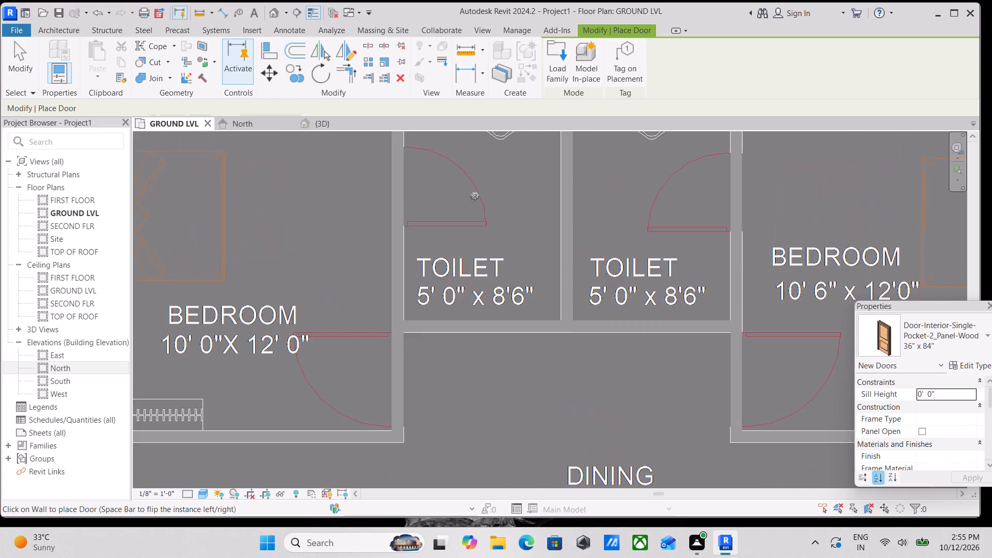
{"action": "middle_click_drag", "start_coordinate": [389, 193], "coordinate": [380, 251]}
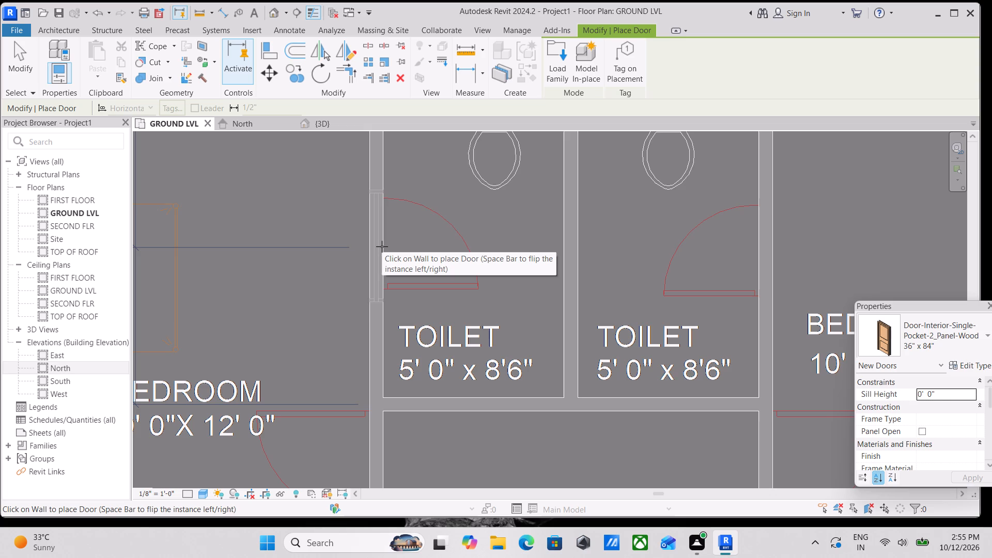
{"action": "scroll", "coordinate": [382, 246], "scroll_direction": "down", "scroll_amount": 2}
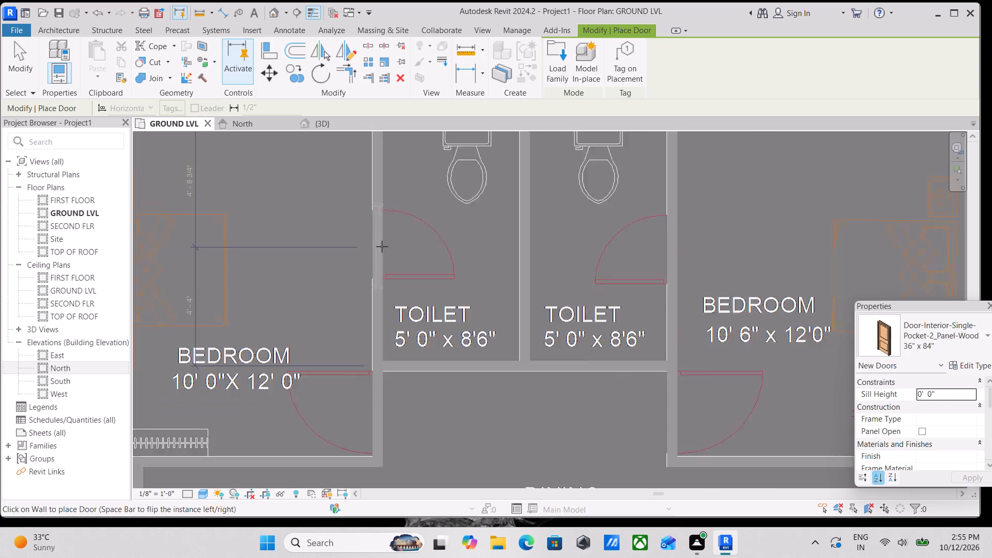
{"action": "scroll", "coordinate": [382, 246], "scroll_direction": "down", "scroll_amount": 2}
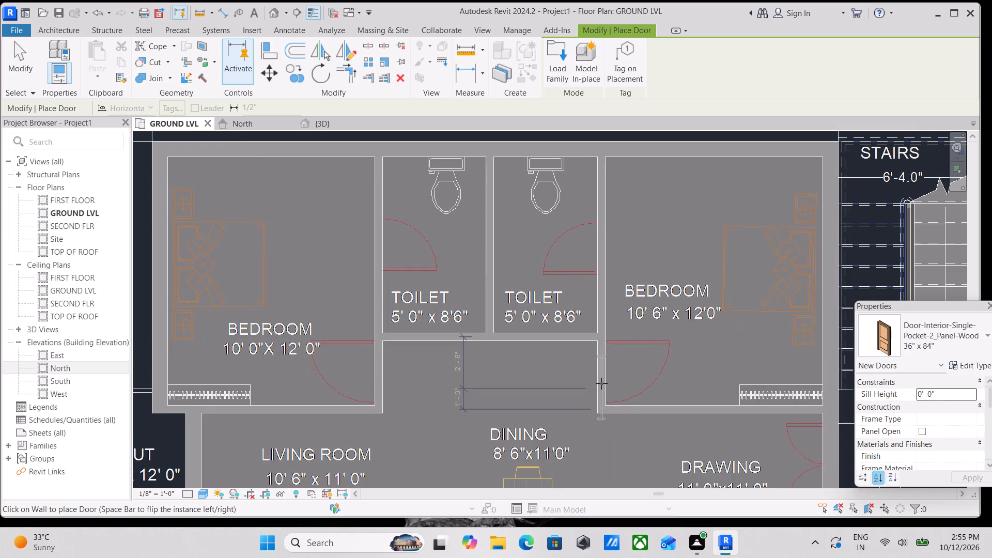
{"action": "scroll", "coordinate": [601, 375], "scroll_direction": "up", "scroll_amount": 3}
{"action": "left_click", "coordinate": [601, 375]}
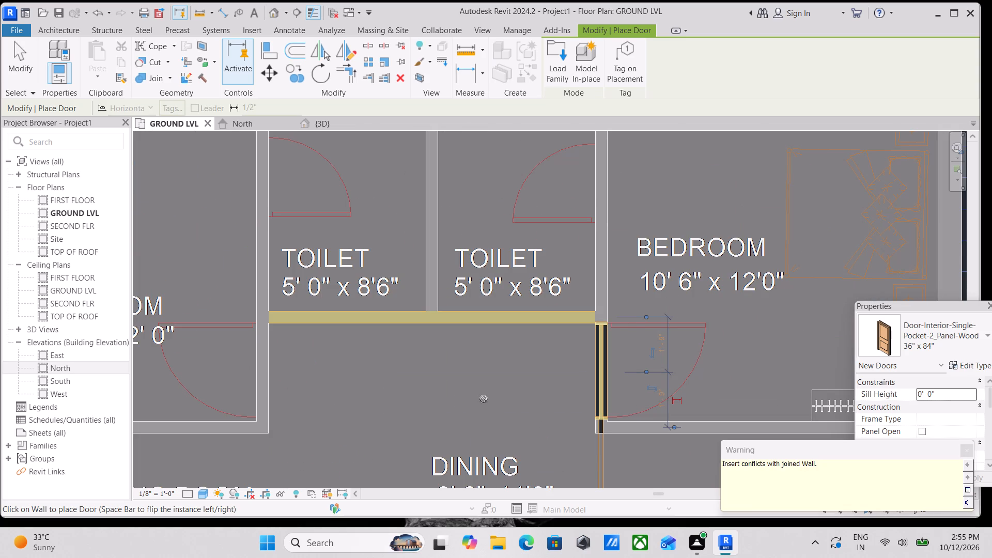
{"action": "key", "text": "Escape"}
{"action": "key", "text": "Escape"}
{"action": "scroll", "coordinate": [606, 424], "scroll_direction": "up", "scroll_amount": 4}
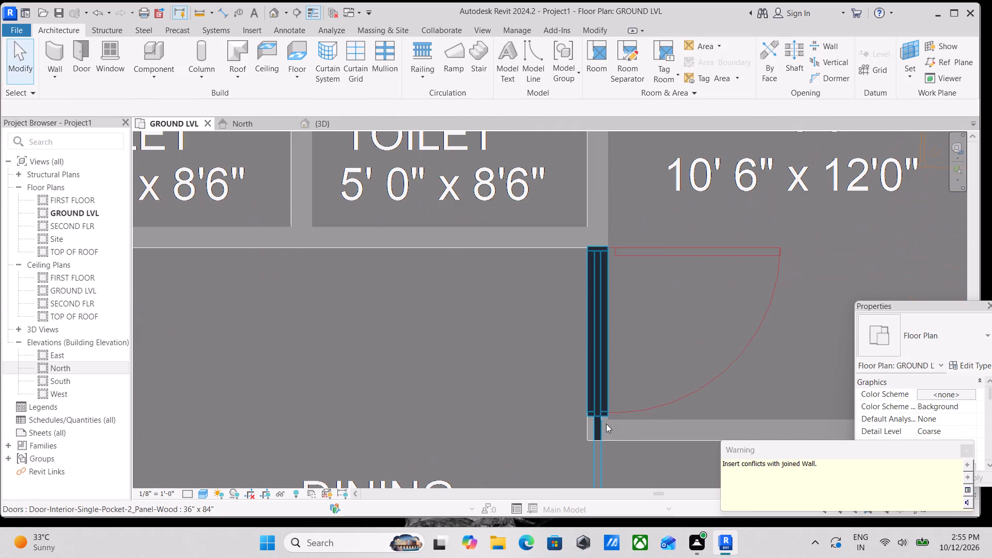
{"action": "key", "text": "Escape"}
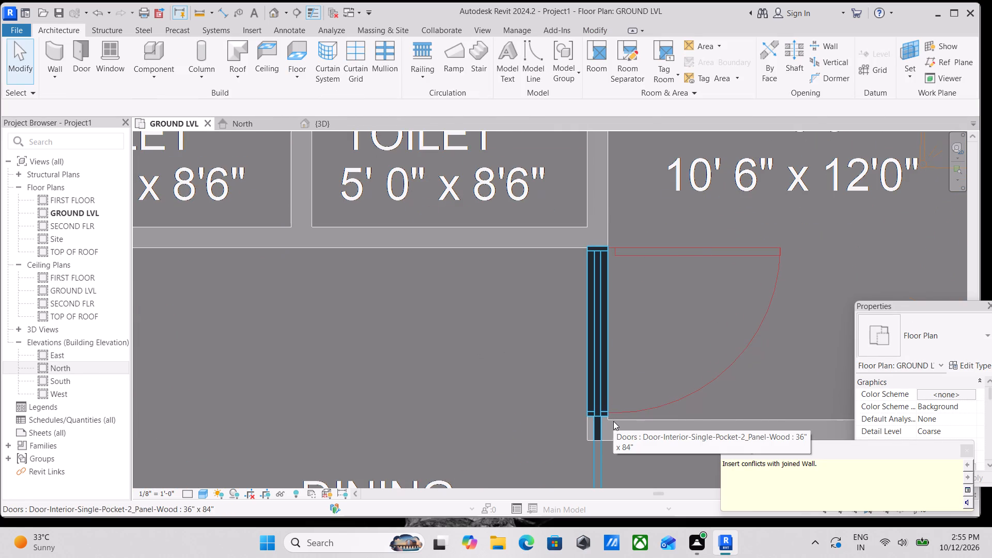
Nudge the placed pocket door slightly along its wall, away from the toilet wall and towards the drawing room.
{"action": "key", "text": "Down"}
{"action": "key", "text": "Down"}
{"action": "left_click", "coordinate": [607, 401]}
{"action": "key", "text": "Down"}
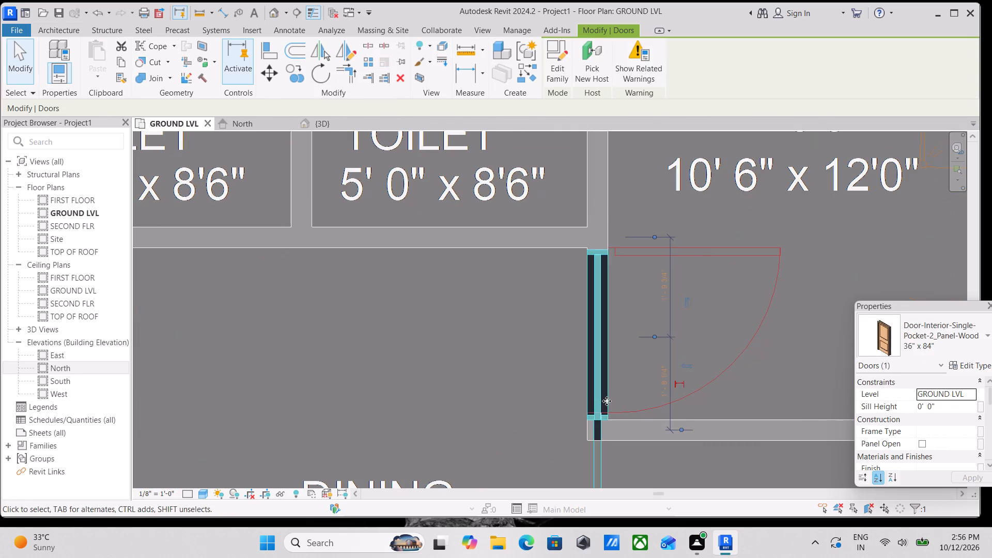
{"action": "key", "text": "Down"}
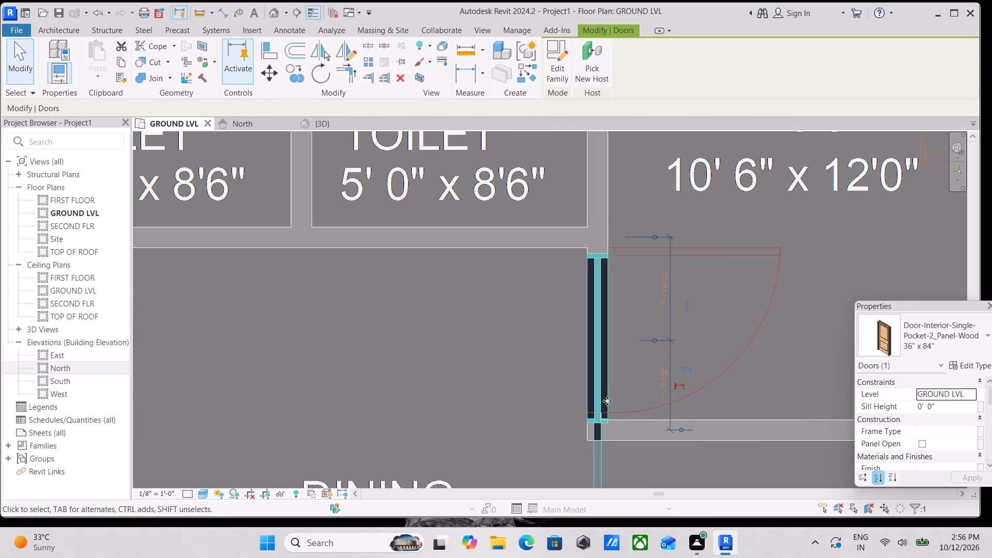
{"action": "key", "text": "Escape"}
{"action": "scroll", "coordinate": [592, 388], "scroll_direction": "up", "scroll_amount": 2}
{"action": "scroll", "coordinate": [602, 384], "scroll_direction": "down", "scroll_amount": 3}
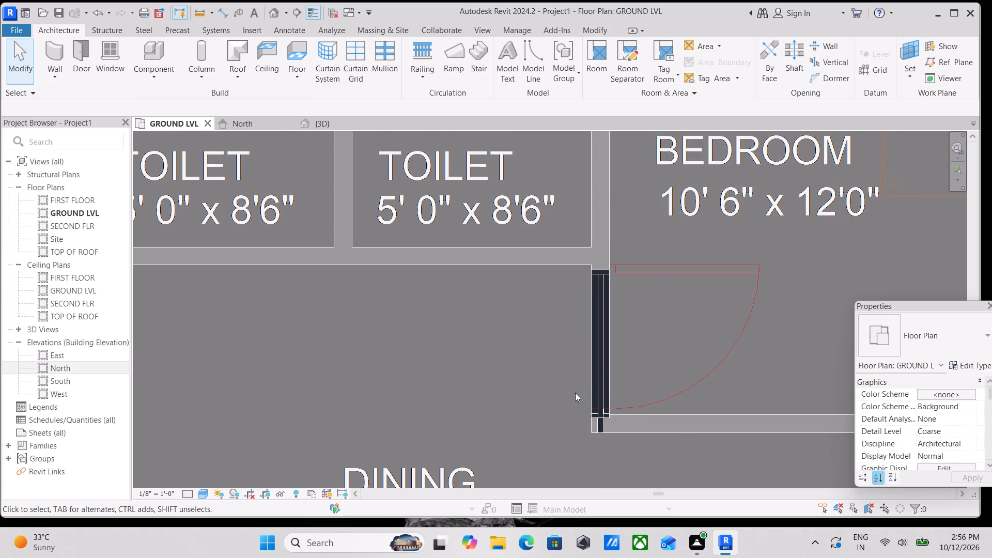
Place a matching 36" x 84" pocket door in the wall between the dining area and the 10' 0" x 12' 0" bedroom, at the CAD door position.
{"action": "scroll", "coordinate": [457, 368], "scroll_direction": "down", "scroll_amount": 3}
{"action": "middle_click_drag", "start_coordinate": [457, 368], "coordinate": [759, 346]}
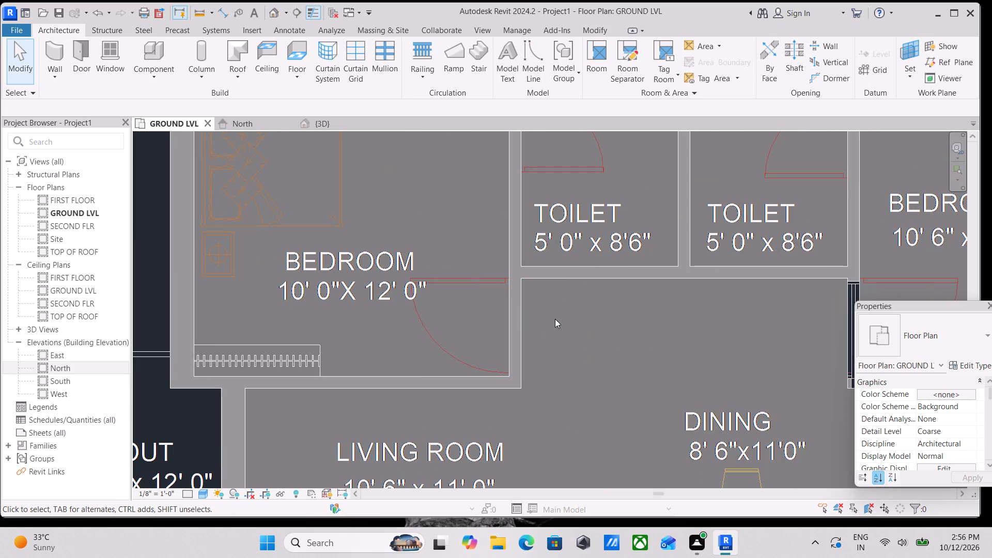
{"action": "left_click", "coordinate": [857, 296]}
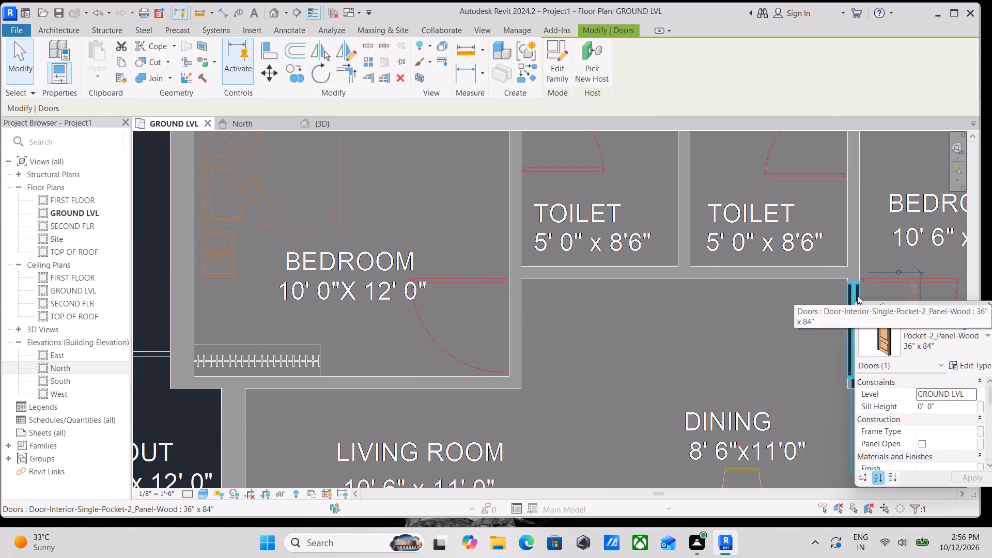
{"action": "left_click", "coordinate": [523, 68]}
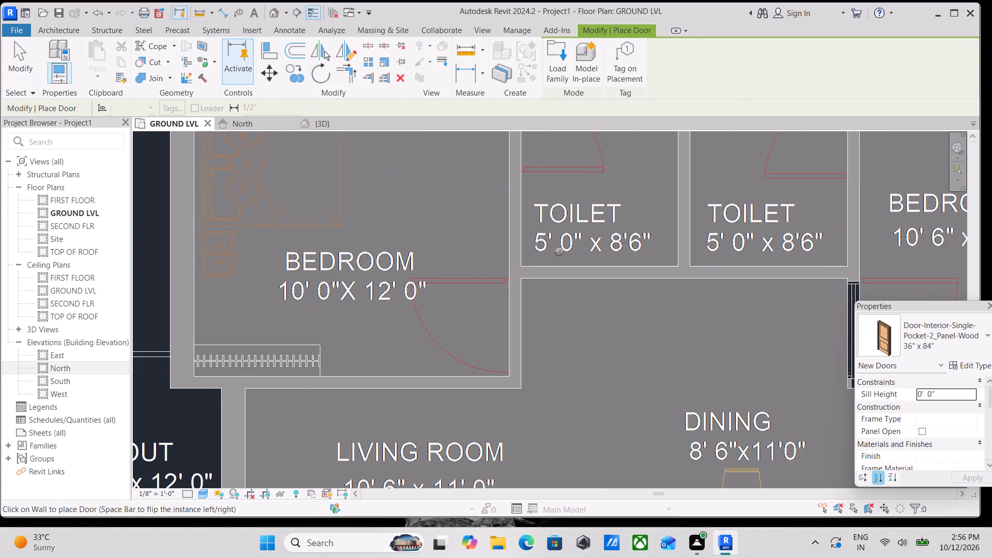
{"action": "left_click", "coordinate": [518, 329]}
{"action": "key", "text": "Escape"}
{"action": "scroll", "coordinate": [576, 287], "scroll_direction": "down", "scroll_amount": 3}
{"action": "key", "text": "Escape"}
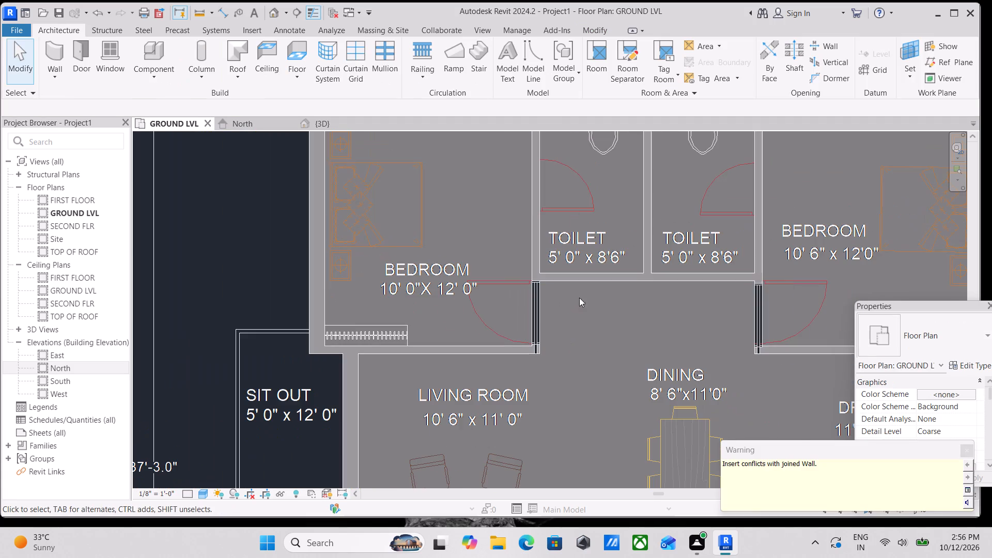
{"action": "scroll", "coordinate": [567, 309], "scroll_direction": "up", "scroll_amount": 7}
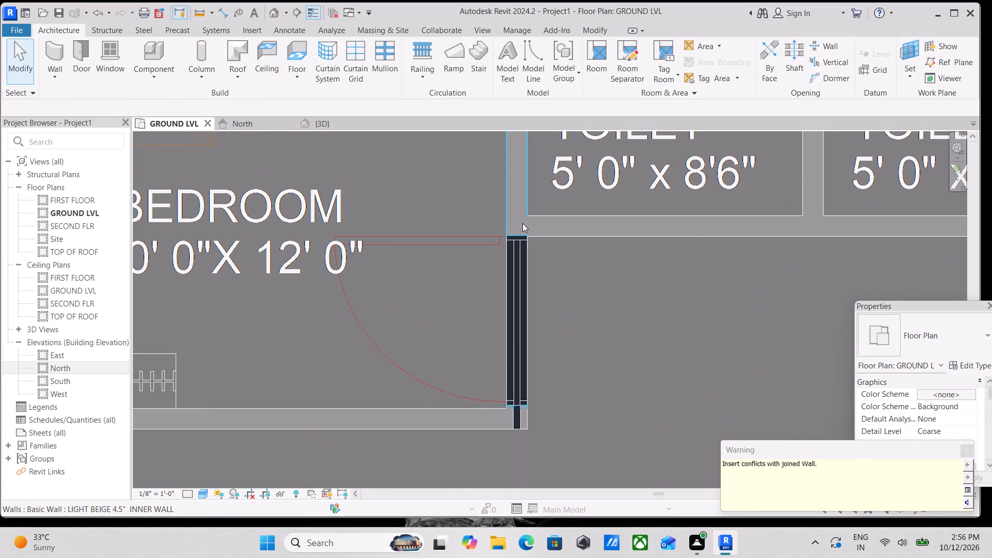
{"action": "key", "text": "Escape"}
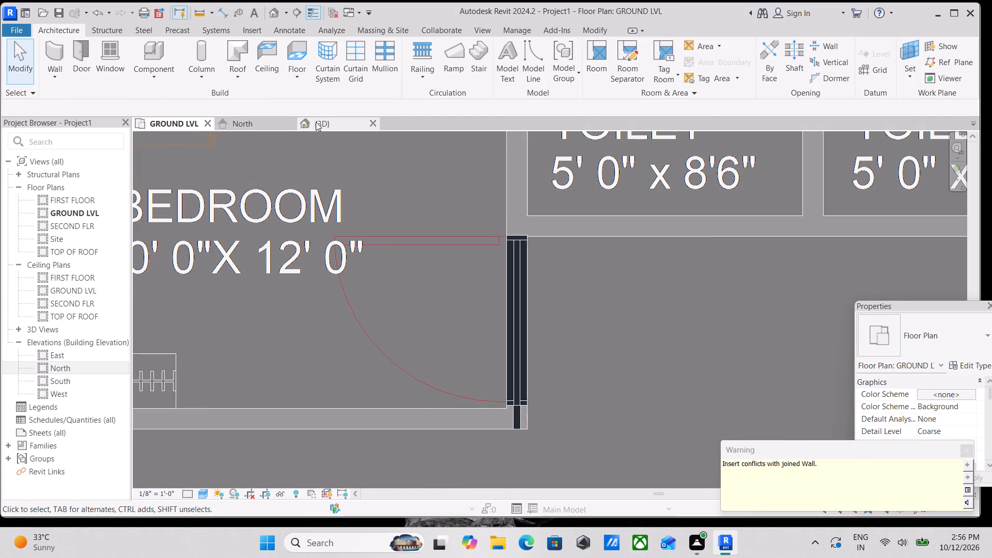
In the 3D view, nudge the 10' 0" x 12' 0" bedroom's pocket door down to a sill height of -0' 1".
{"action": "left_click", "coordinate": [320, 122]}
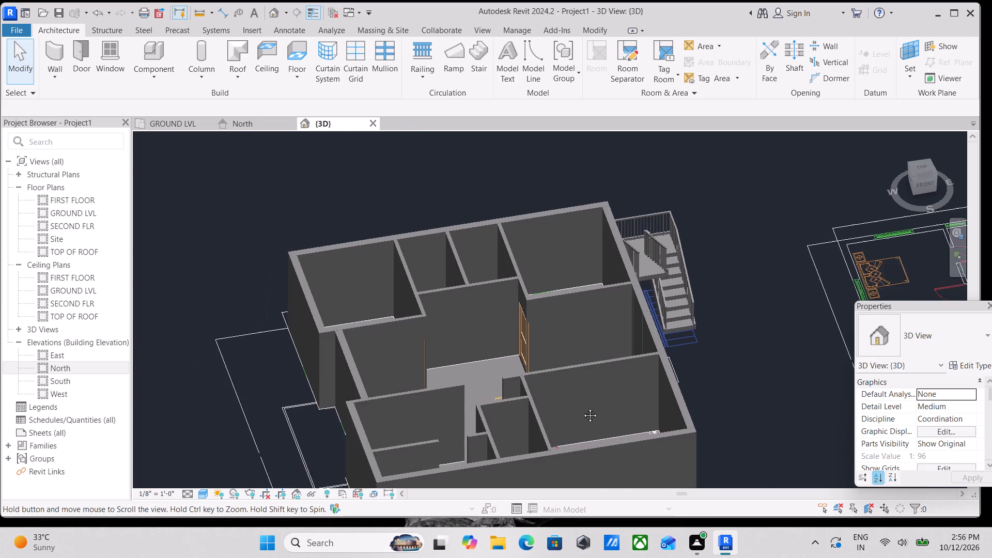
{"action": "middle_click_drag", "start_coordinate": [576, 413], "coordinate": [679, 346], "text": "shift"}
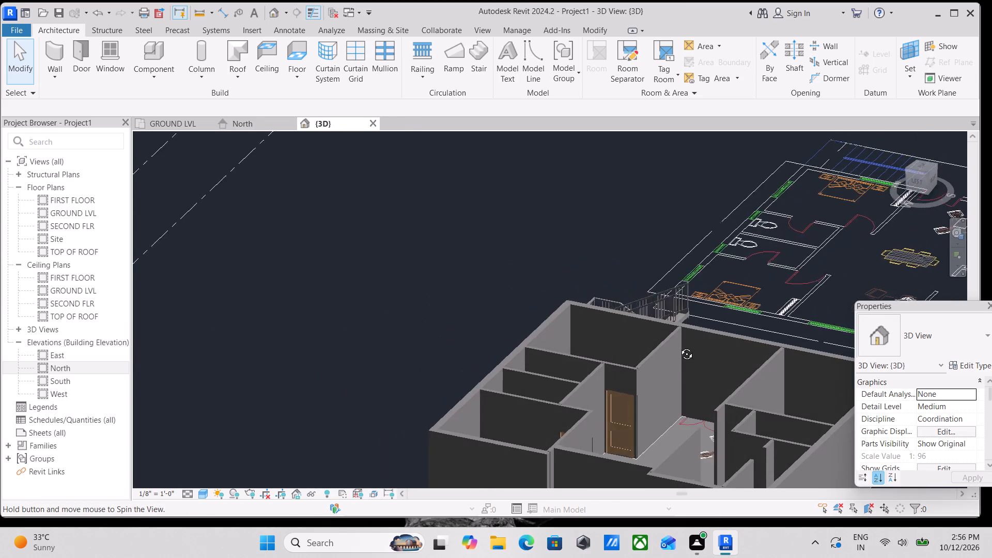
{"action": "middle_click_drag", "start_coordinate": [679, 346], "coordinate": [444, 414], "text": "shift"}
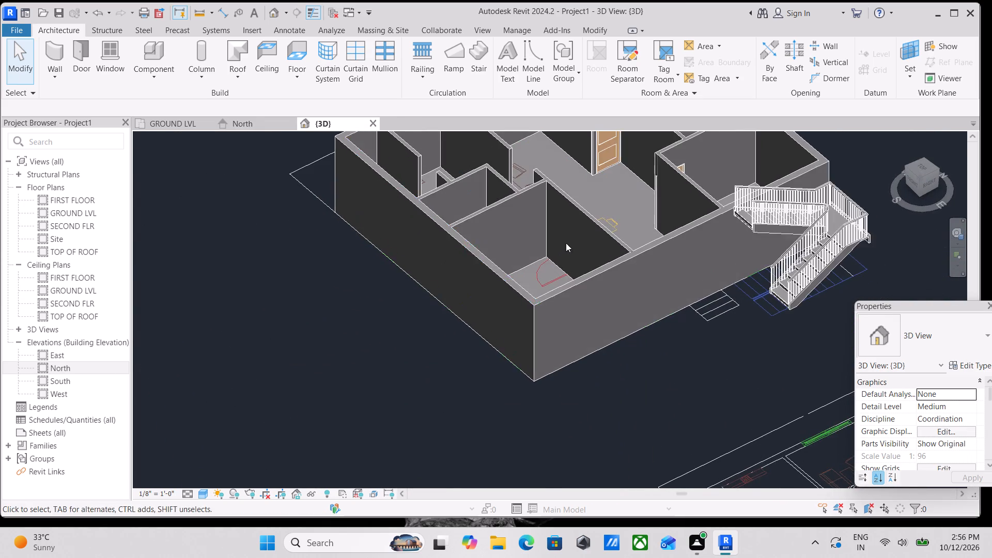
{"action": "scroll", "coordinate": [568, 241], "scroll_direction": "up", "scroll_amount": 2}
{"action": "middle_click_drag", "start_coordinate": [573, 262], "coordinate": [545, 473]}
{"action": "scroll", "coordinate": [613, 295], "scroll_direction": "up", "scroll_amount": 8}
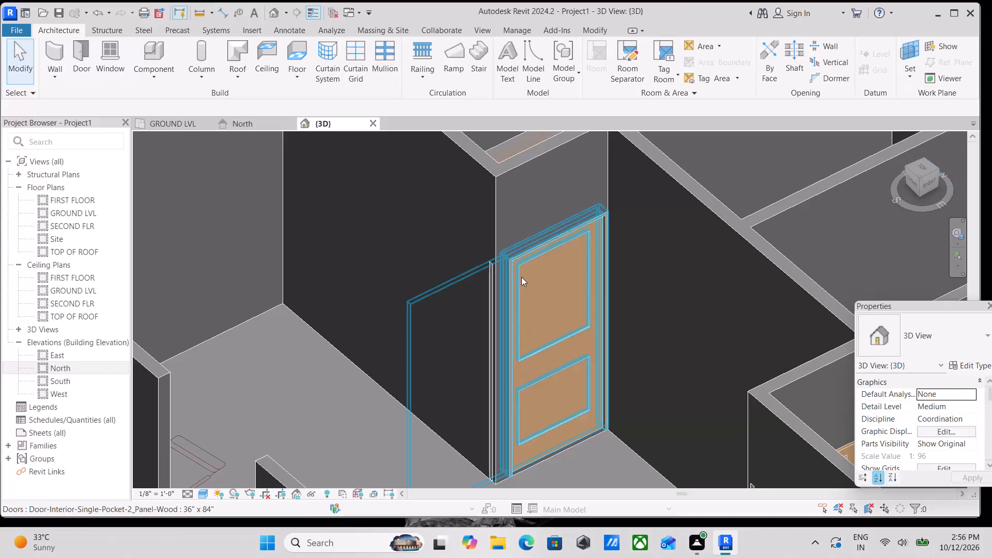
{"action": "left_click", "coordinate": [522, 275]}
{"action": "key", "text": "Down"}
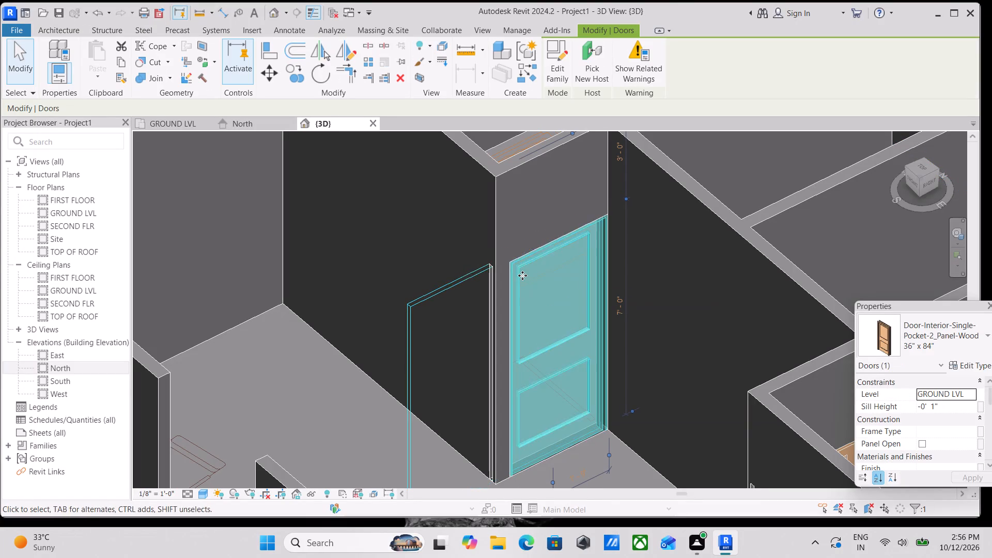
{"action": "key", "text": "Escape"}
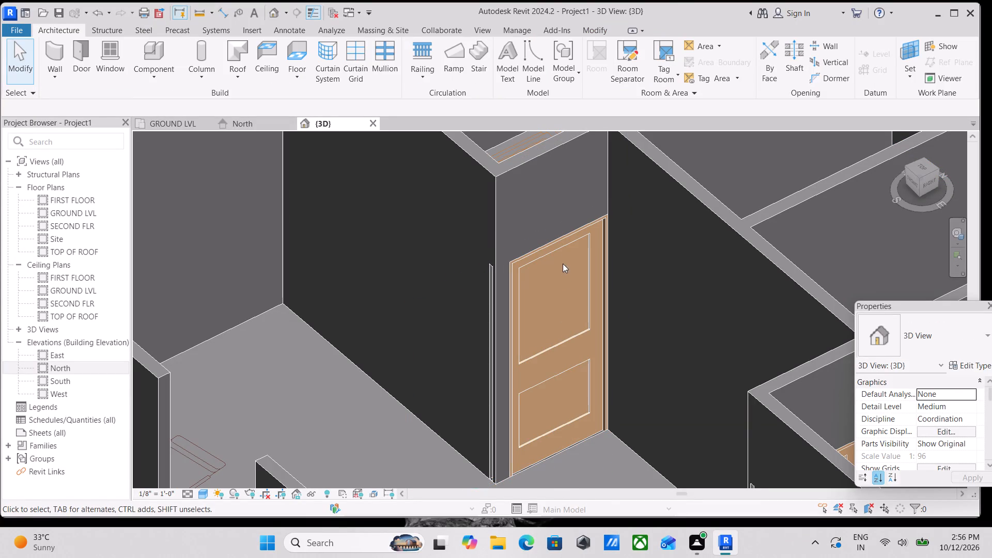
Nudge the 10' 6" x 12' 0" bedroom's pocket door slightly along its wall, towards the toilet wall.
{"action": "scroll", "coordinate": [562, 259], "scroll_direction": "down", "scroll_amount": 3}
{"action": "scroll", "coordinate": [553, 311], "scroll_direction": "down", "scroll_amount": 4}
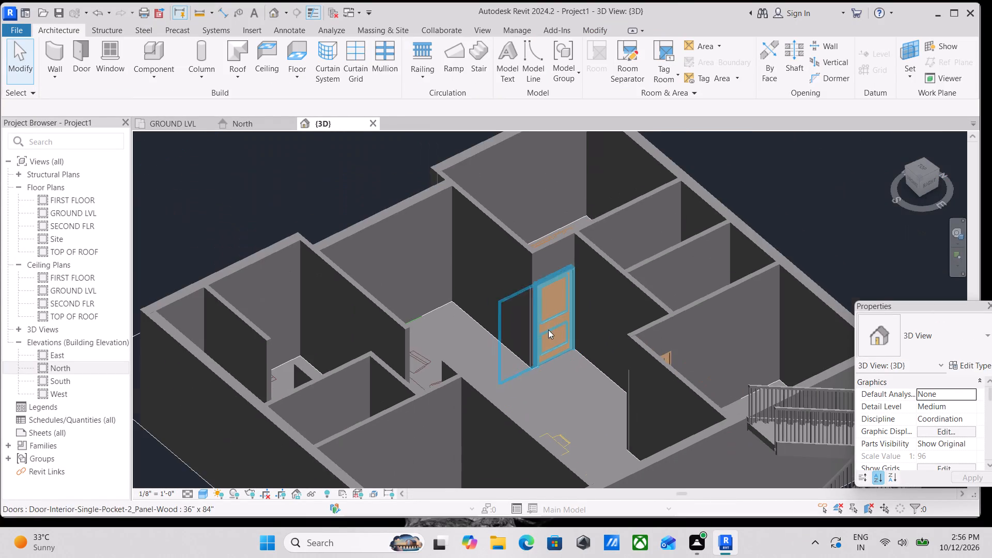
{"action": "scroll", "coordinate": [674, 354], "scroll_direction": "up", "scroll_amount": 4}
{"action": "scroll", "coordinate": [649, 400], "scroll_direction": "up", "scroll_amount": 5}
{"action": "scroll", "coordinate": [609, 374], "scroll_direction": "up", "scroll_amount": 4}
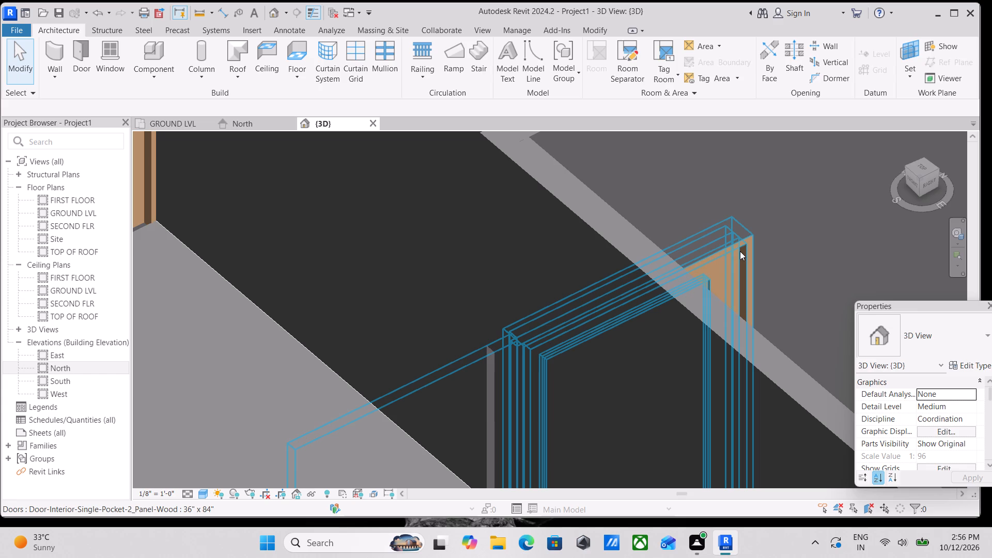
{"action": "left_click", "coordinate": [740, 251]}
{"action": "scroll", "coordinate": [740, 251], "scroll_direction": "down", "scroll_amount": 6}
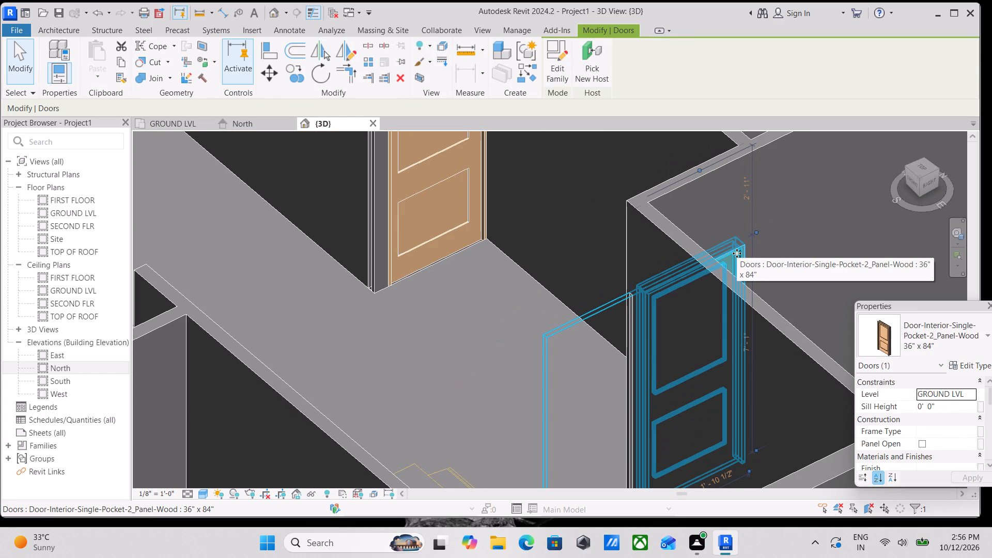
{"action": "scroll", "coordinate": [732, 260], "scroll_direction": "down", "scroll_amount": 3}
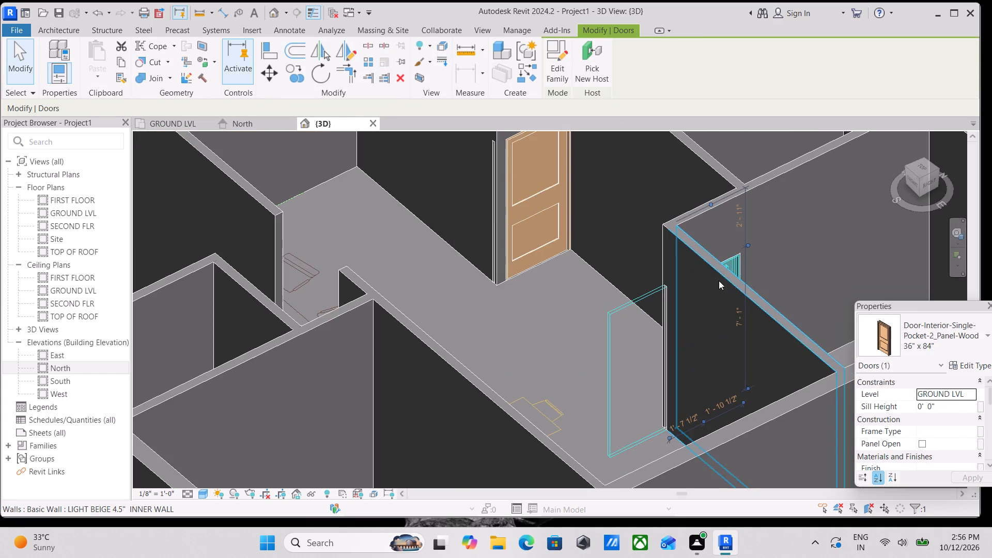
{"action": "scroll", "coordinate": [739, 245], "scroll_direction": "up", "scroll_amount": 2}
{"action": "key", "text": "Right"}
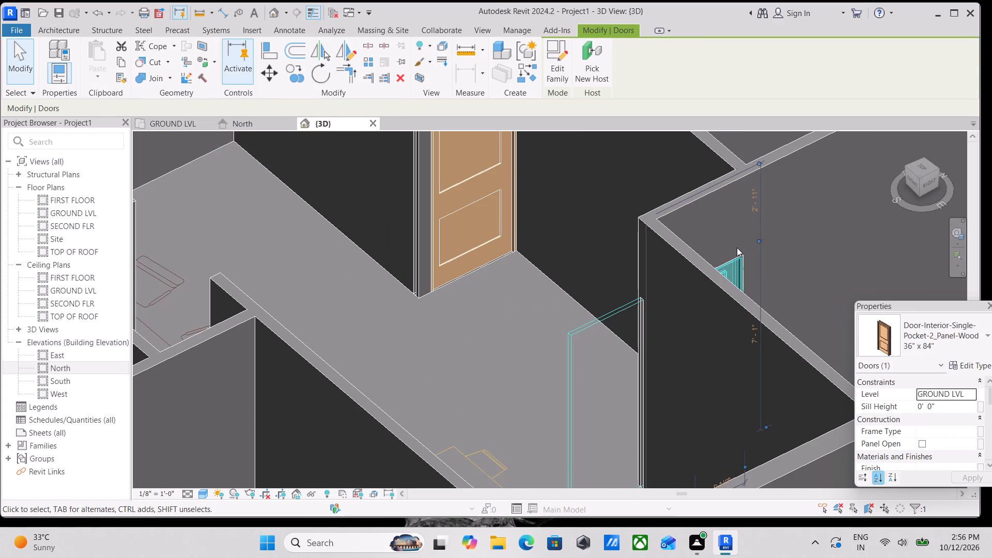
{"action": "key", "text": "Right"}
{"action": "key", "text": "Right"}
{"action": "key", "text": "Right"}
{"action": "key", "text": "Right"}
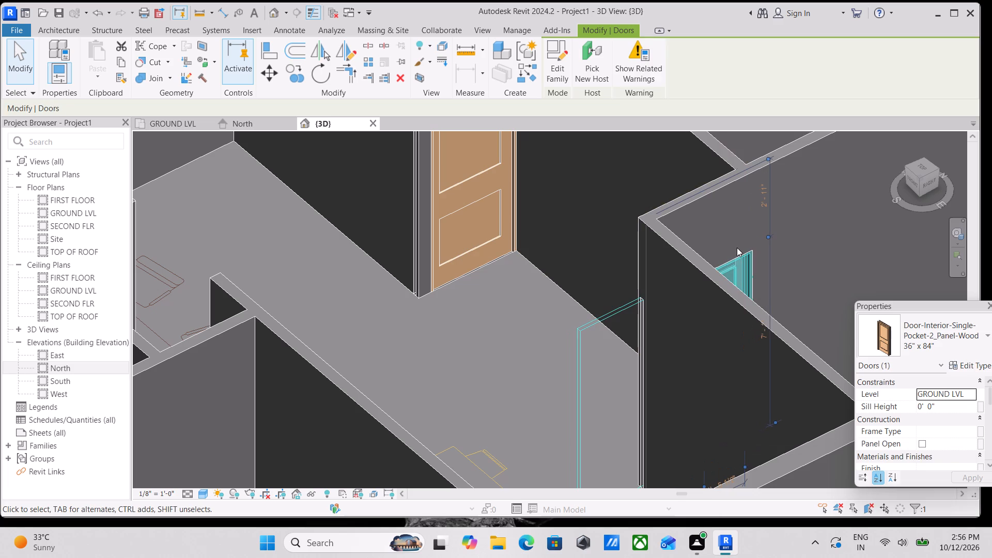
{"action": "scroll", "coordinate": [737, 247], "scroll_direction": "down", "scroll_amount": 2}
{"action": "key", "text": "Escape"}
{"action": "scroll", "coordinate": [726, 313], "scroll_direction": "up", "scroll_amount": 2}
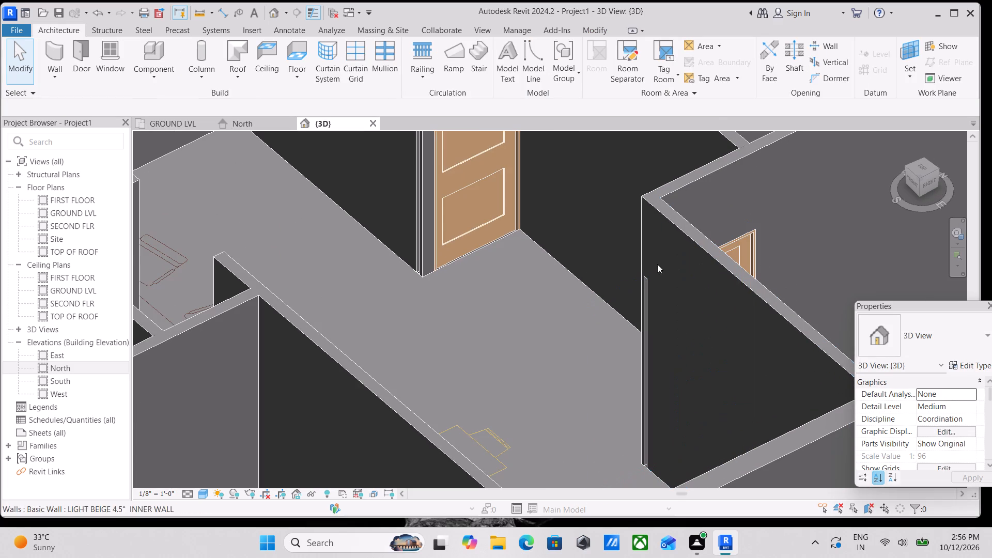
Delete the pocket door between the dining area and the 10' 6" x 12' 0" bedroom.
{"action": "middle_click_drag", "start_coordinate": [607, 271], "coordinate": [755, 356], "text": "shift"}
{"action": "scroll", "coordinate": [625, 335], "scroll_direction": "down", "scroll_amount": 2}
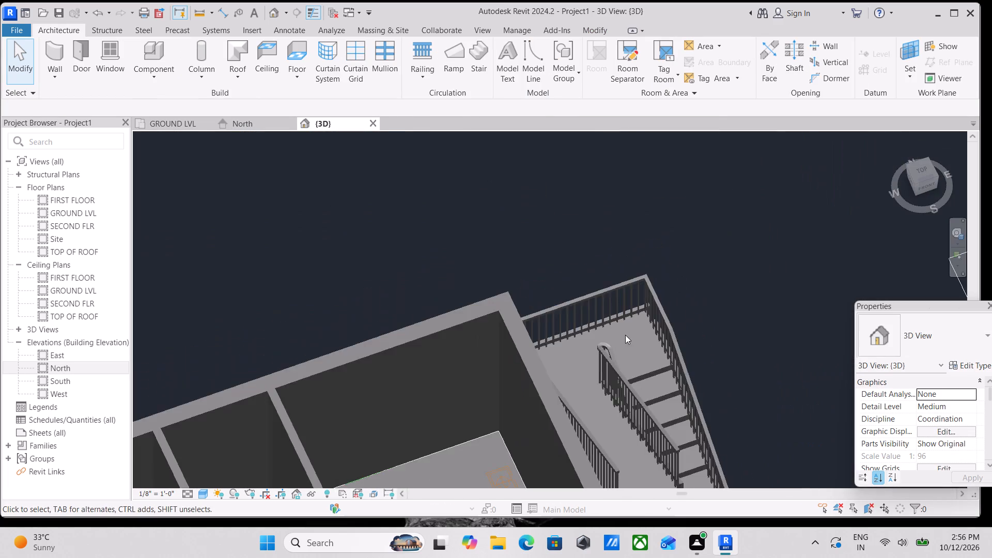
{"action": "scroll", "coordinate": [625, 335], "scroll_direction": "down", "scroll_amount": 3}
{"action": "middle_click_drag", "start_coordinate": [598, 342], "coordinate": [679, 140]}
{"action": "middle_click_drag", "start_coordinate": [529, 324], "coordinate": [593, 232], "text": "shift"}
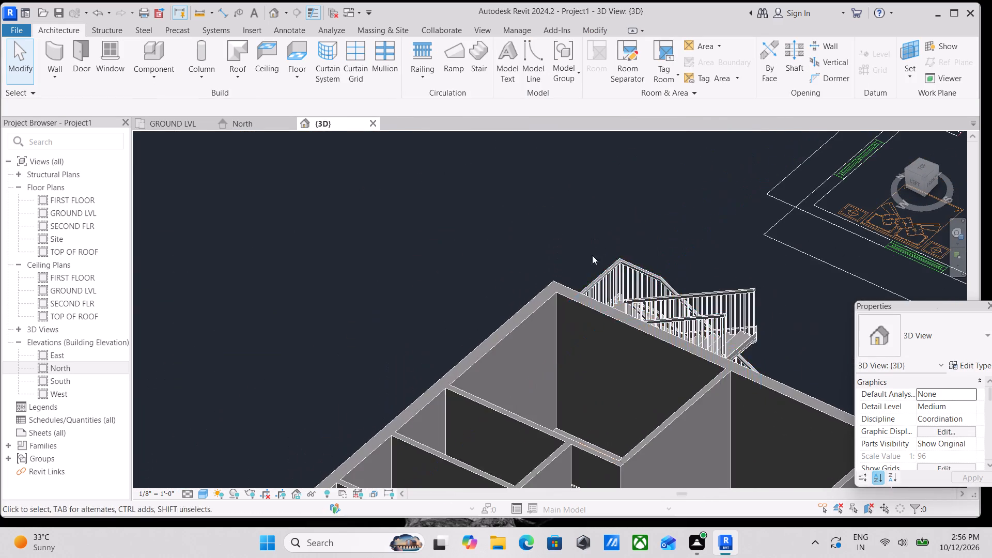
{"action": "scroll", "coordinate": [592, 296], "scroll_direction": "down", "scroll_amount": 1}
{"action": "middle_click_drag", "start_coordinate": [592, 291], "coordinate": [609, 179]}
{"action": "scroll", "coordinate": [594, 369], "scroll_direction": "up", "scroll_amount": 7}
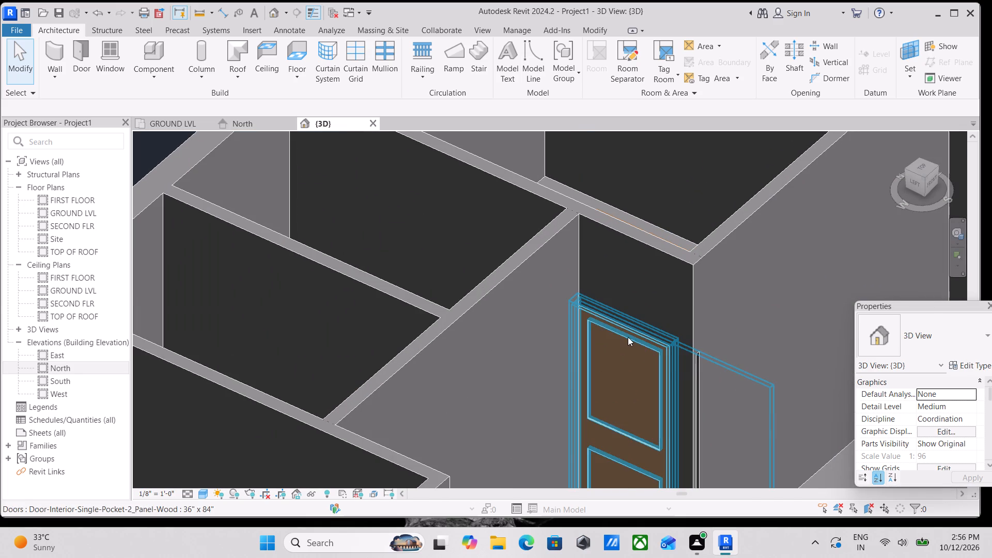
{"action": "left_click", "coordinate": [628, 337]}
{"action": "right_click", "coordinate": [628, 337]}
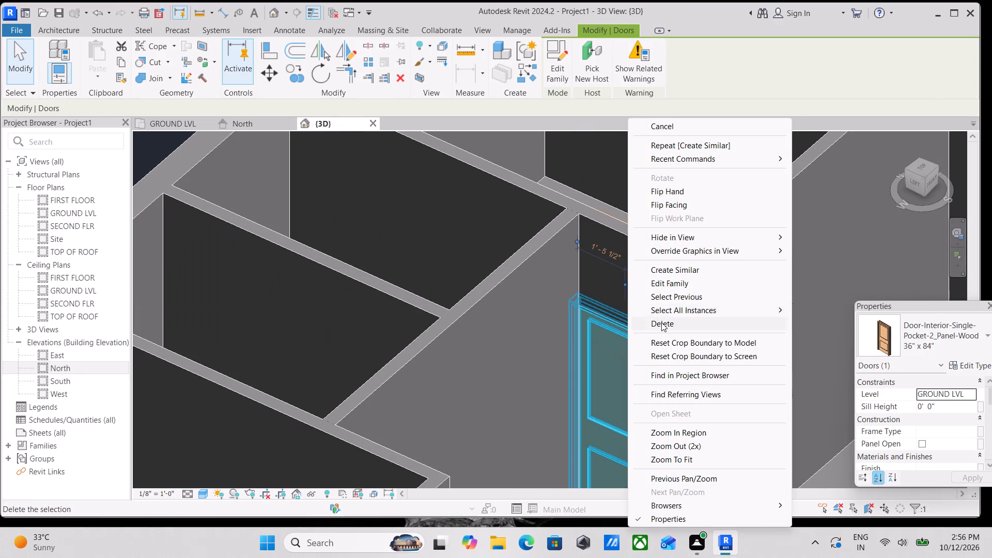
{"action": "left_click", "coordinate": [662, 326]}
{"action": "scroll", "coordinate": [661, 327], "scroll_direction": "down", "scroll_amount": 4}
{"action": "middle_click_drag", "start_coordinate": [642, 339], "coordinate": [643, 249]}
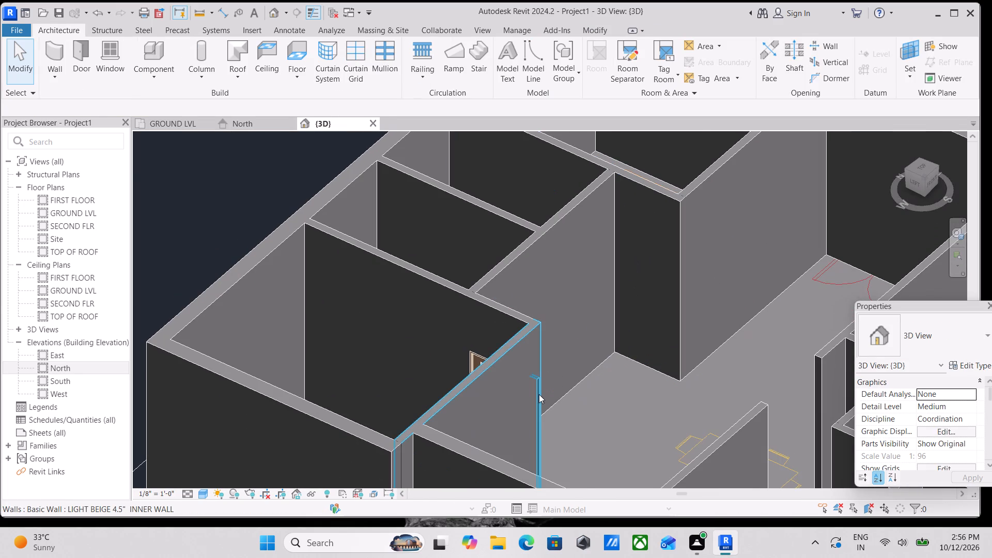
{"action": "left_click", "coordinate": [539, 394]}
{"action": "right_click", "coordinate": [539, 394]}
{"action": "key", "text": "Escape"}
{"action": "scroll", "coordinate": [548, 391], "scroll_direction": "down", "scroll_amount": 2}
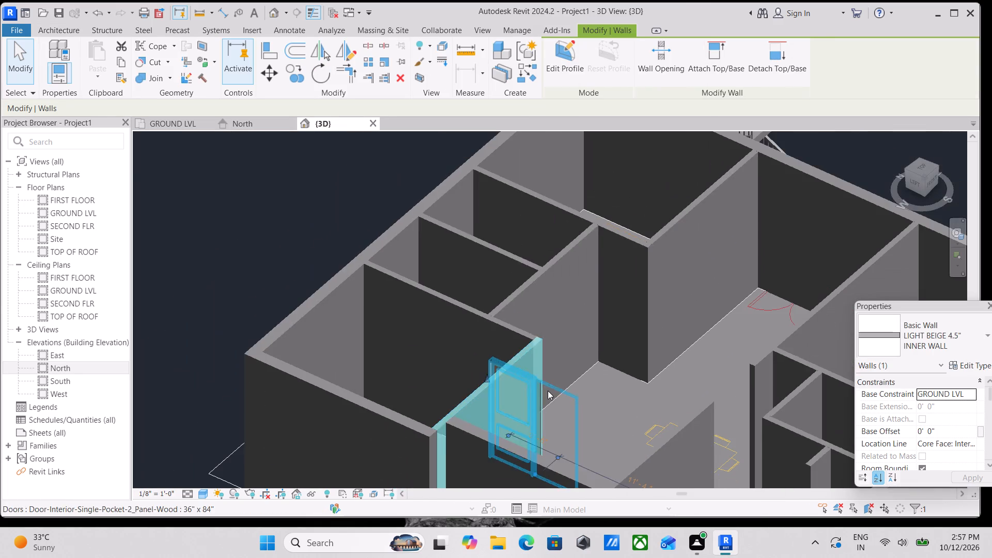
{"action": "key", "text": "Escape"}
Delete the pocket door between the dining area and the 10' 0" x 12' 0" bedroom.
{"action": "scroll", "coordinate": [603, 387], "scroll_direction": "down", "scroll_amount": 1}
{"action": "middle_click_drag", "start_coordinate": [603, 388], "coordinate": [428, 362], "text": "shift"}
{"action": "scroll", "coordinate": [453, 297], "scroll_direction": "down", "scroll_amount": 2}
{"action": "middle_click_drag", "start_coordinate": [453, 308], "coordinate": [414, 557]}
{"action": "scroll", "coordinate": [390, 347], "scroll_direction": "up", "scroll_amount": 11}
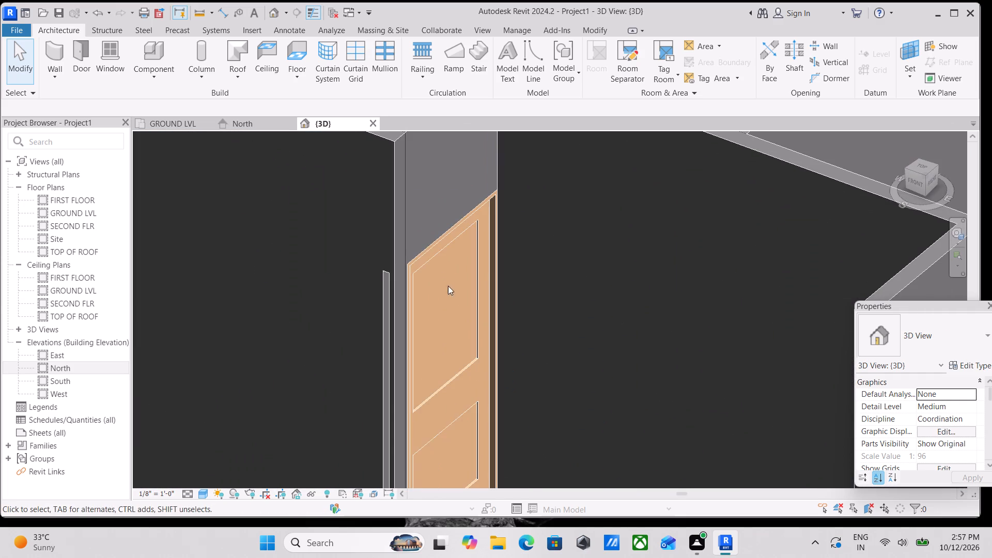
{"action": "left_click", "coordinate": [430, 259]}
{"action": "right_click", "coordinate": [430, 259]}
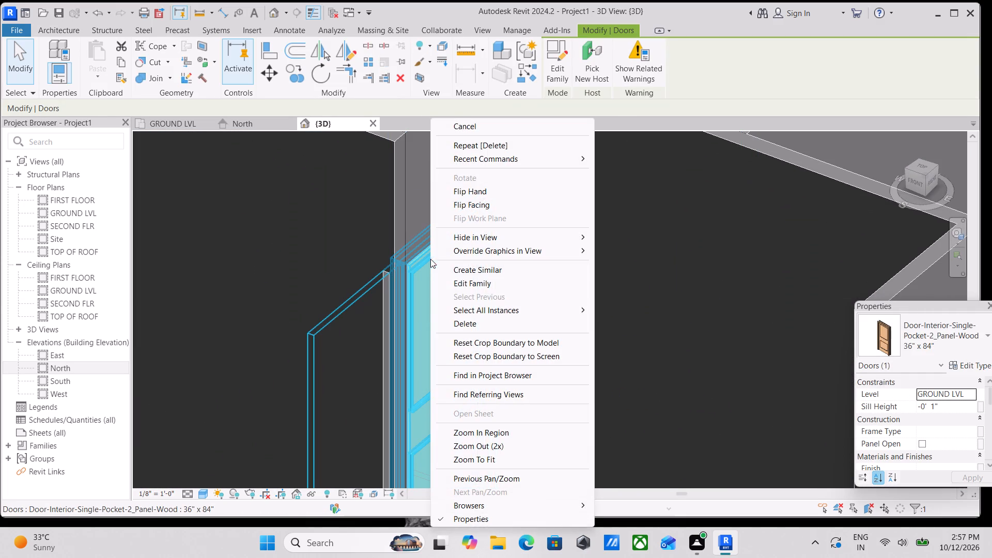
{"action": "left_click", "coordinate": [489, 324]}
For door placement in the ground-level plan, load the Door-Interior-Single-6_Panel-Wood family with its 36" x 80" type.
{"action": "scroll", "coordinate": [494, 310], "scroll_direction": "down", "scroll_amount": 3}
{"action": "middle_click_drag", "start_coordinate": [494, 310], "coordinate": [508, 389]}
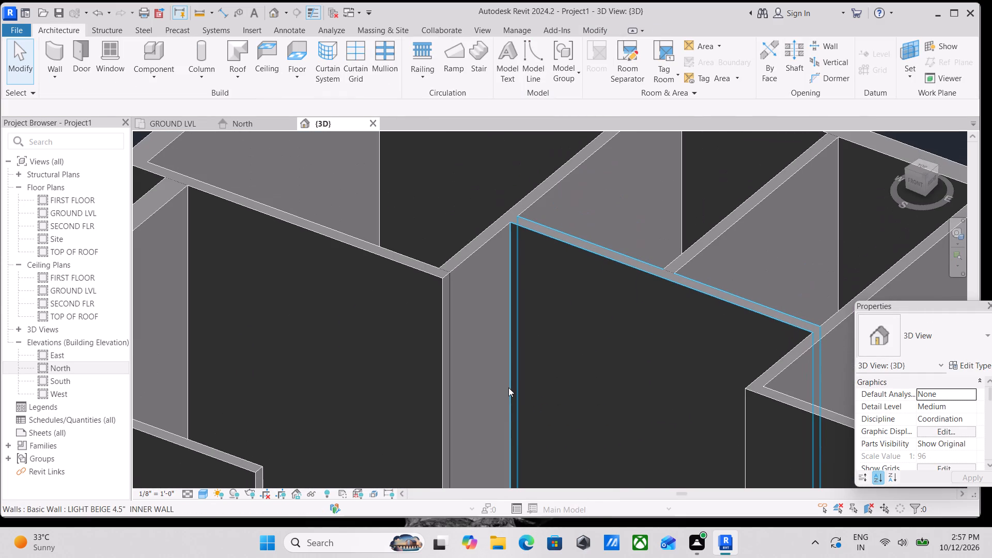
{"action": "type", "text": "dr"}
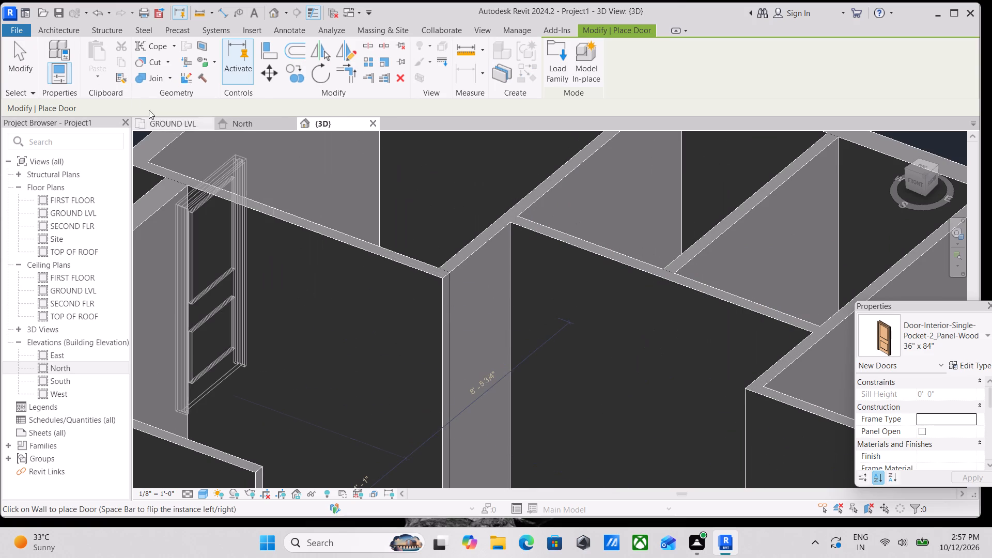
{"action": "left_click", "coordinate": [165, 121]}
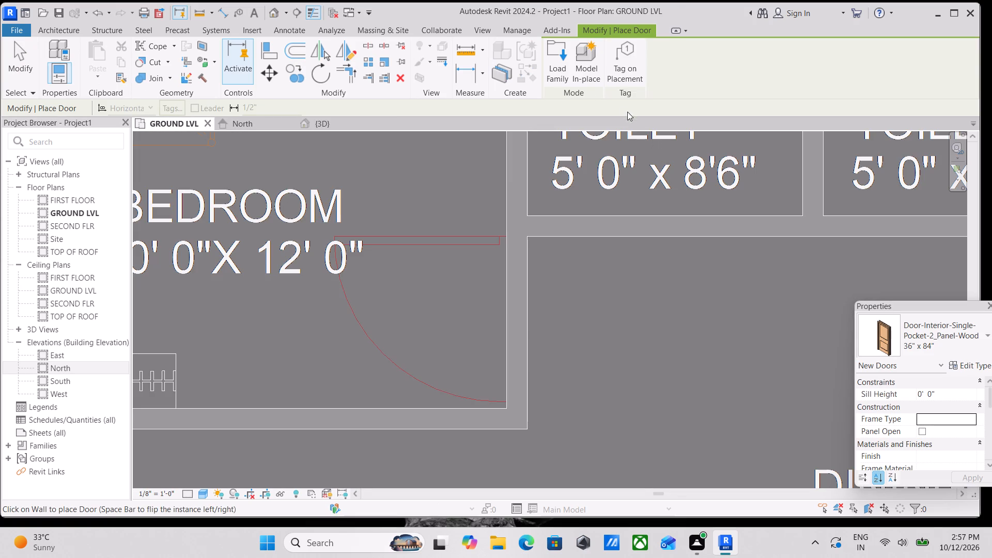
{"action": "left_click", "coordinate": [559, 69]}
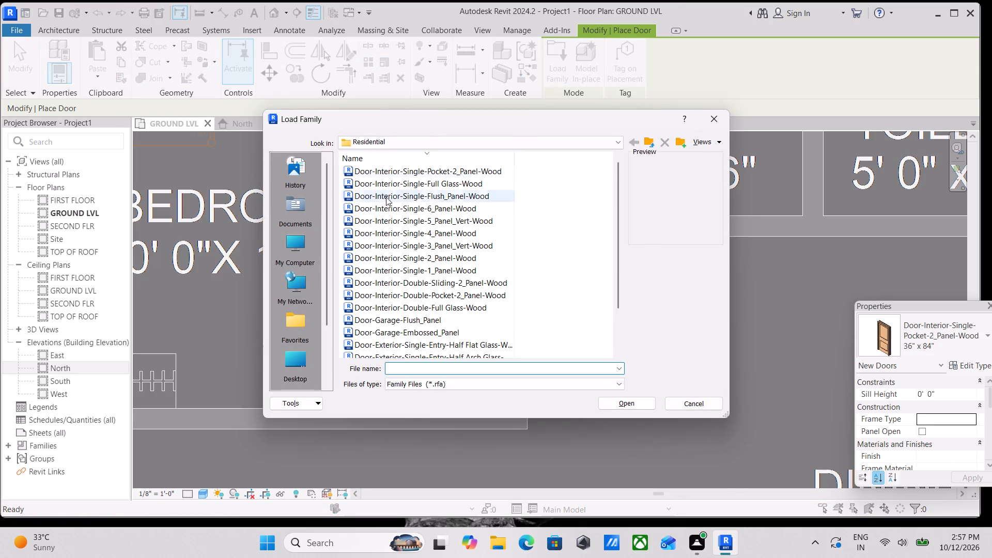
{"action": "left_click", "coordinate": [385, 211]}
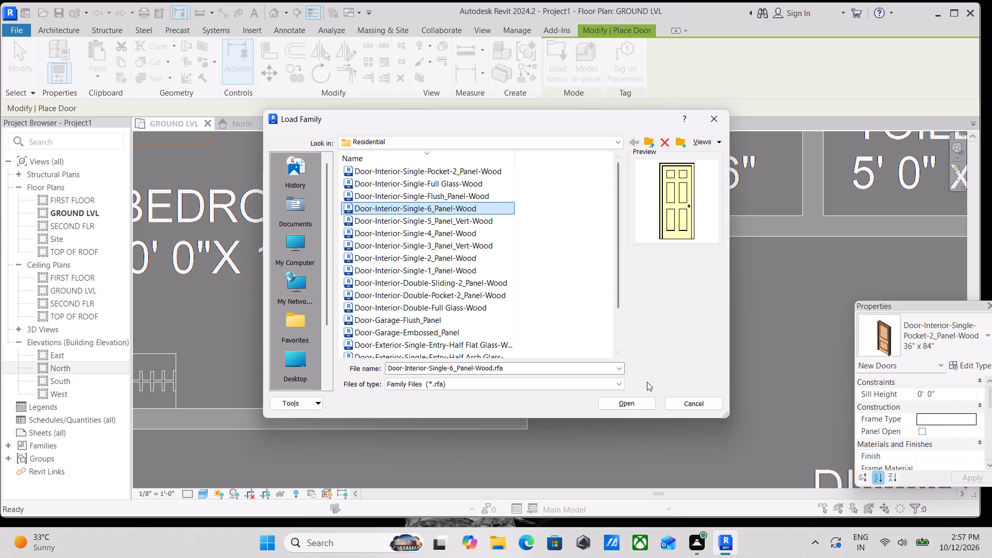
{"action": "left_click", "coordinate": [628, 403]}
{"action": "scroll", "coordinate": [460, 241], "scroll_direction": "down", "scroll_amount": 3}
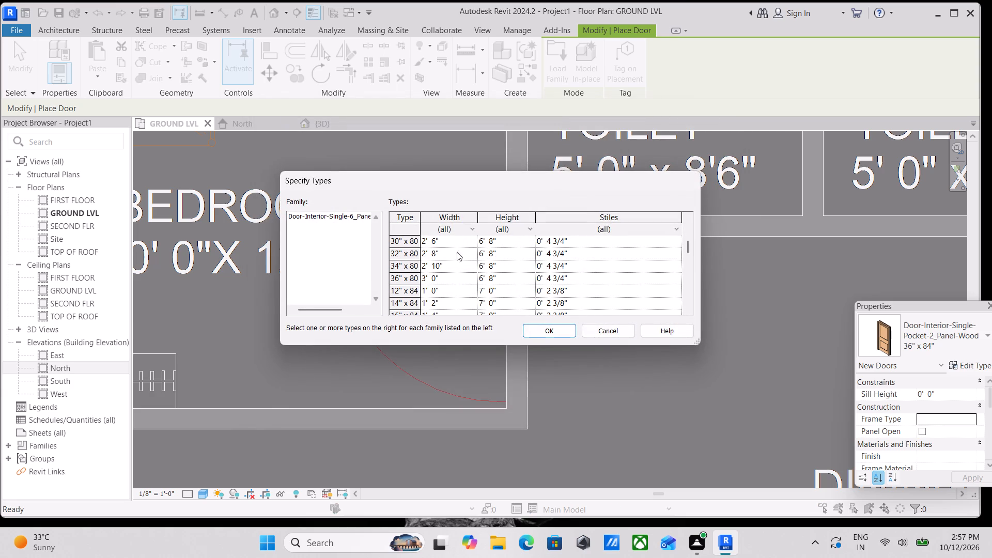
{"action": "left_click", "coordinate": [442, 280]}
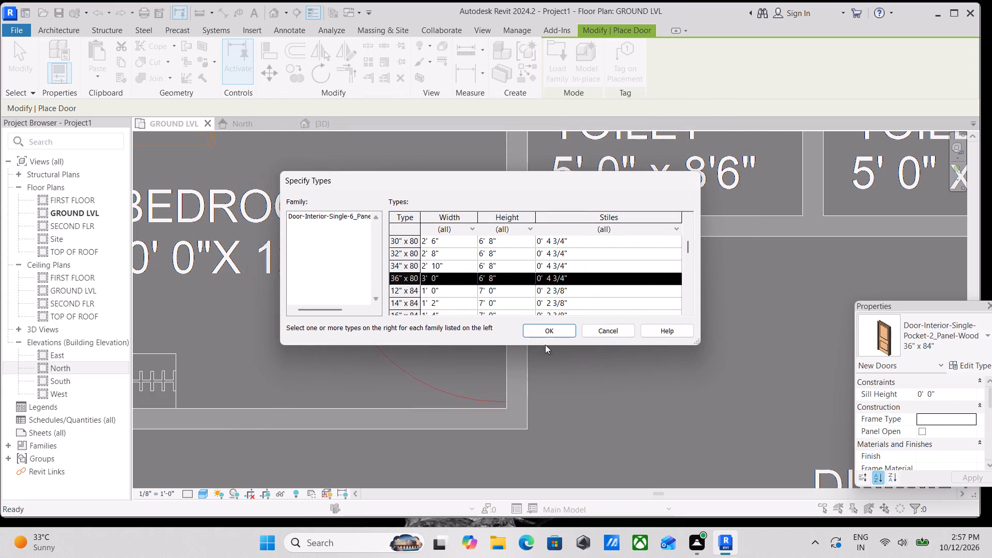
{"action": "left_click", "coordinate": [548, 338]}
{"action": "left_click", "coordinate": [548, 333]}
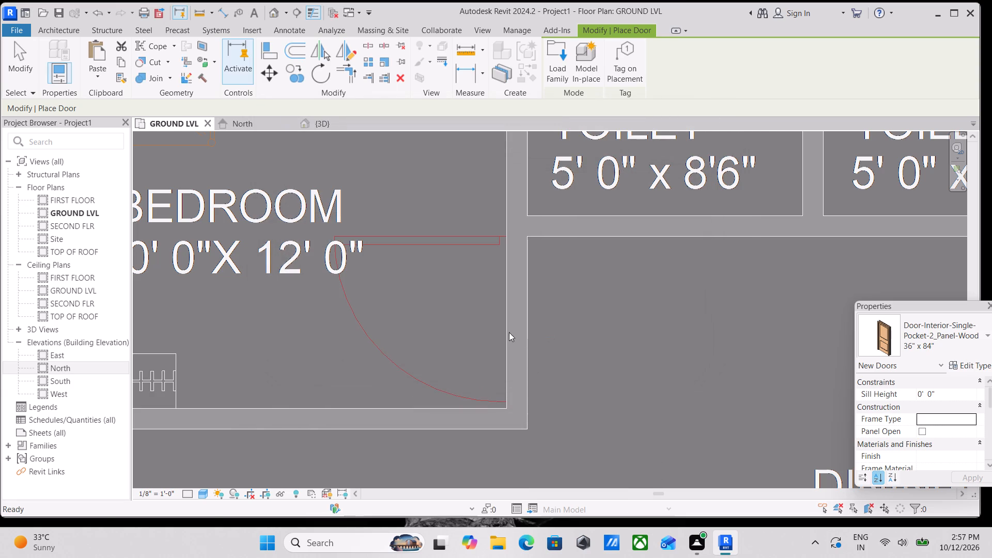
Place a 36" x 80" six-panel wood door in the wall between the dining area and the 10' 0" x 12' 0" bedroom.
{"action": "scroll", "coordinate": [522, 323], "scroll_direction": "down", "scroll_amount": 1}
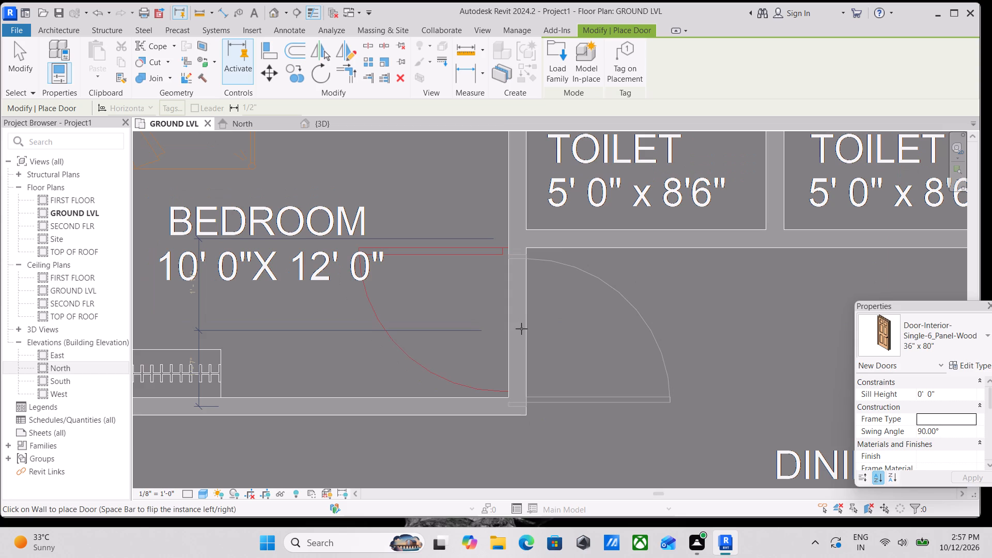
{"action": "left_click", "coordinate": [522, 322]}
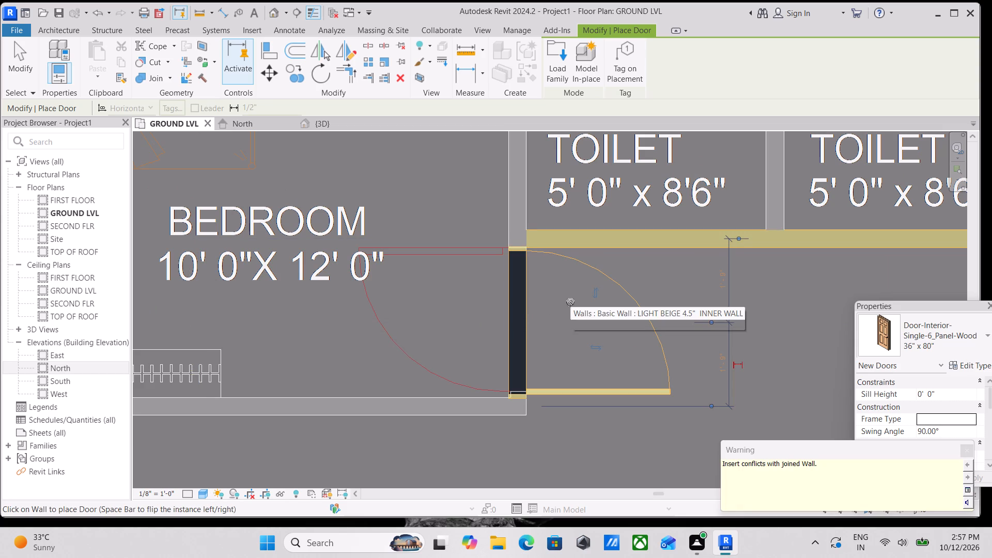
{"action": "key", "text": "Escape"}
{"action": "scroll", "coordinate": [538, 343], "scroll_direction": "up", "scroll_amount": 1}
{"action": "key", "text": "Escape"}
{"action": "scroll", "coordinate": [538, 319], "scroll_direction": "down", "scroll_amount": 3}
{"action": "middle_click_drag", "start_coordinate": [566, 323], "coordinate": [551, 286]}
{"action": "key", "text": "Escape"}
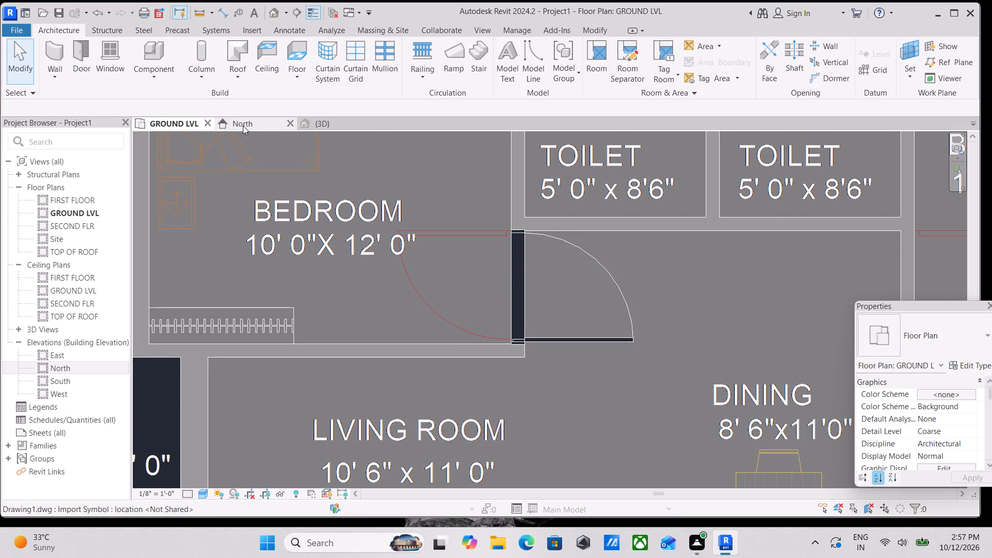
In the 3D view, flip the new six-panel door so its hinges are on the toilet-wall side.
{"action": "left_click", "coordinate": [335, 121]}
{"action": "scroll", "coordinate": [450, 270], "scroll_direction": "down", "scroll_amount": 2}
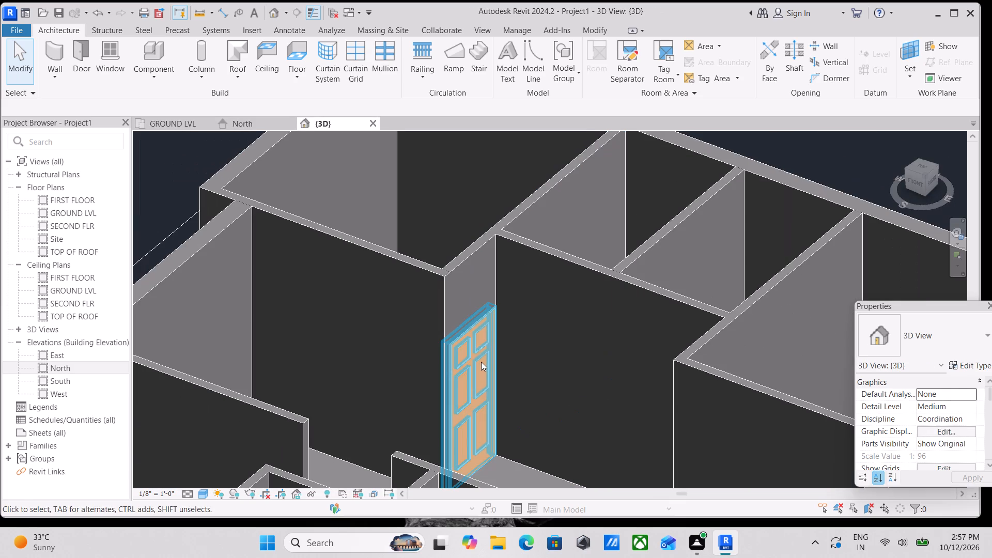
{"action": "left_click", "coordinate": [481, 362]}
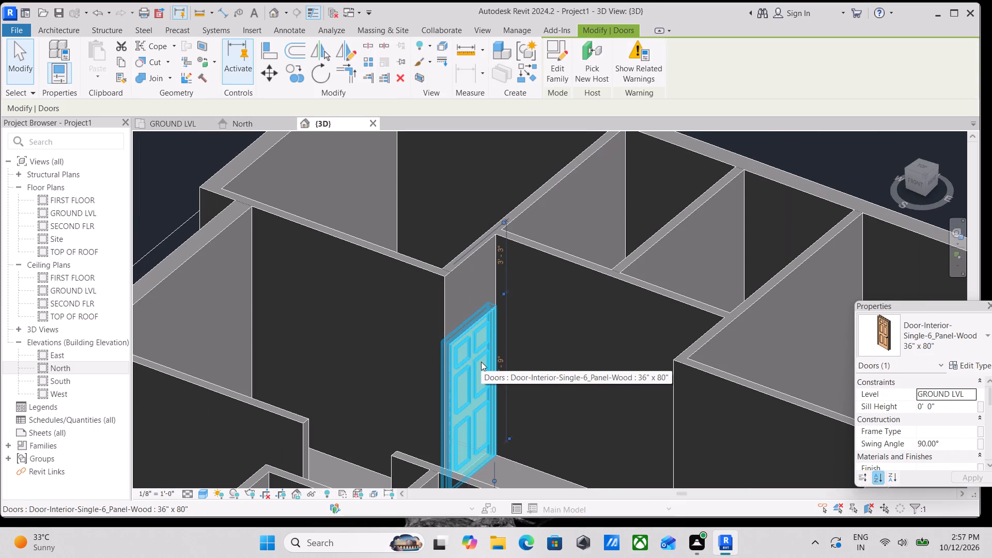
{"action": "key", "text": "space"}
{"action": "scroll", "coordinate": [481, 362], "scroll_direction": "up", "scroll_amount": 2}
{"action": "key", "text": "Escape"}
Examine the flipped six-panel door and the surrounding ground-floor rooms from several angles in 3D.
{"action": "scroll", "coordinate": [416, 376], "scroll_direction": "up", "scroll_amount": 3}
{"action": "scroll", "coordinate": [463, 373], "scroll_direction": "up", "scroll_amount": 4}
{"action": "scroll", "coordinate": [659, 326], "scroll_direction": "down", "scroll_amount": 10}
{"action": "scroll", "coordinate": [619, 330], "scroll_direction": "up", "scroll_amount": 1}
{"action": "middle_click_drag", "start_coordinate": [600, 331], "coordinate": [641, 311], "text": "shift"}
{"action": "scroll", "coordinate": [586, 350], "scroll_direction": "down", "scroll_amount": 3}
{"action": "middle_click_drag", "start_coordinate": [536, 386], "coordinate": [535, 379]}
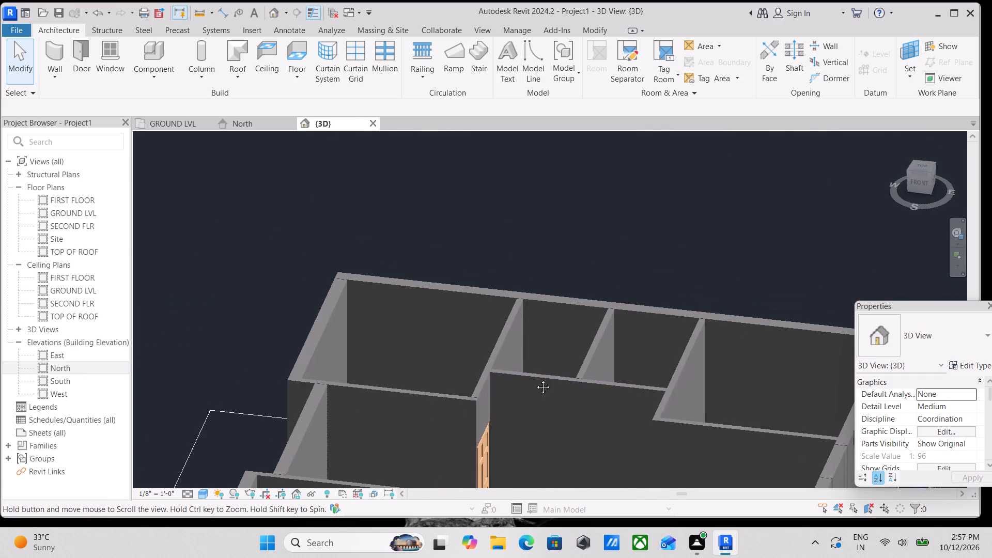
{"action": "middle_click_drag", "start_coordinate": [535, 379], "coordinate": [560, 265]}
{"action": "scroll", "coordinate": [521, 337], "scroll_direction": "up", "scroll_amount": 9}
{"action": "scroll", "coordinate": [442, 334], "scroll_direction": "down", "scroll_amount": 7}
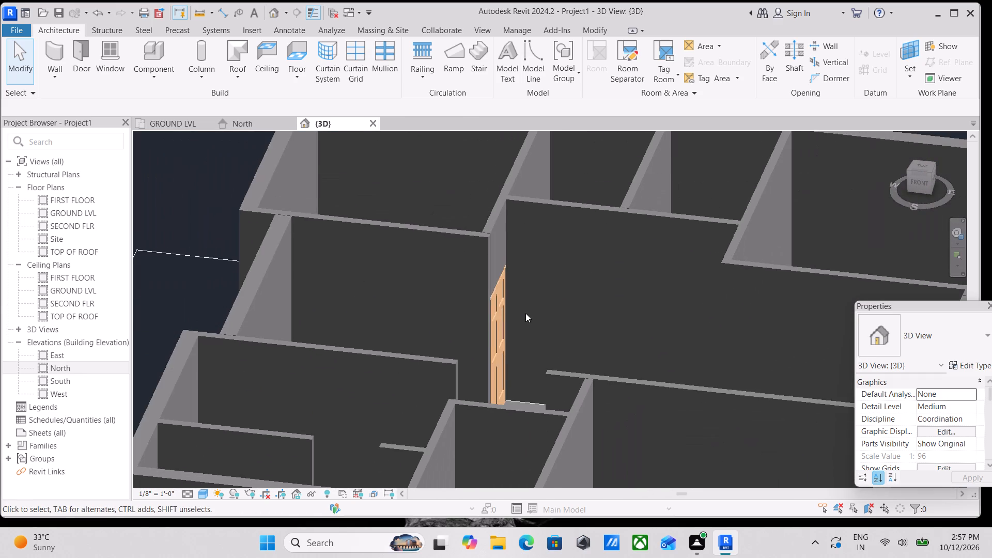
{"action": "middle_click_drag", "start_coordinate": [609, 320], "coordinate": [578, 423], "text": "shift"}
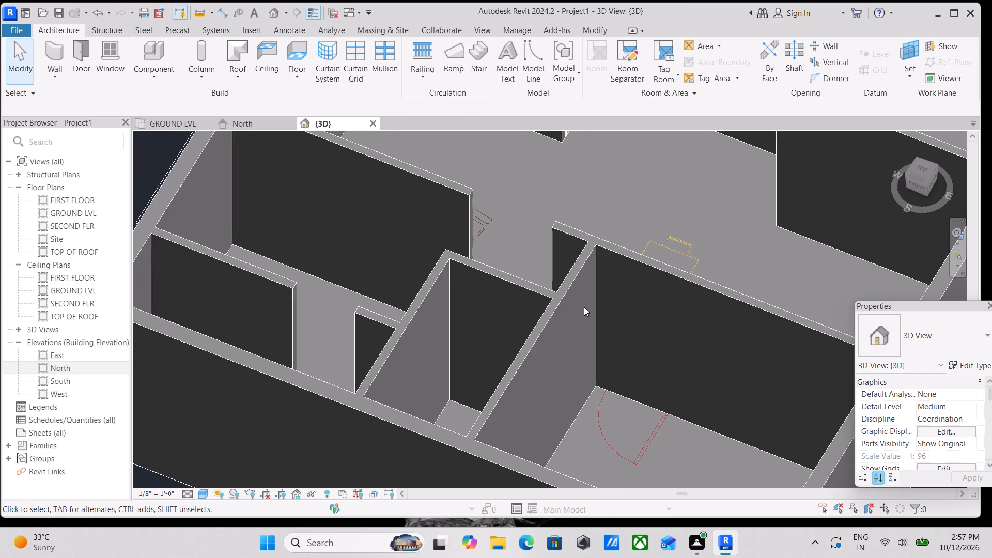
{"action": "scroll", "coordinate": [585, 303], "scroll_direction": "down", "scroll_amount": 2}
{"action": "scroll", "coordinate": [546, 265], "scroll_direction": "down", "scroll_amount": 2}
{"action": "middle_click_drag", "start_coordinate": [546, 268], "coordinate": [539, 339]}
In the ground-level plan, flip the six-panel door to swing into the 10' 0" x 12' 0" bedroom.
{"action": "left_click", "coordinate": [173, 125]}
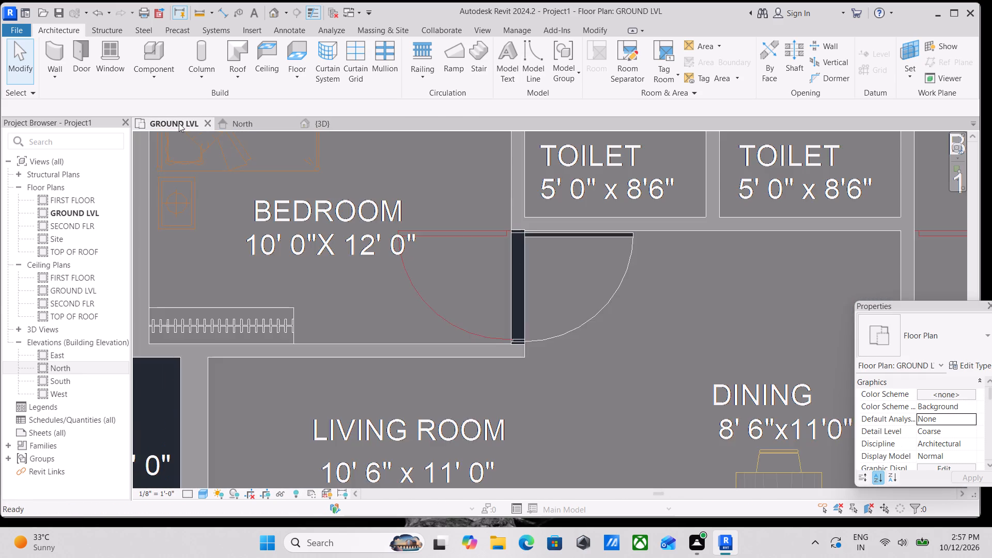
{"action": "scroll", "coordinate": [491, 208], "scroll_direction": "down", "scroll_amount": 1}
{"action": "middle_click_drag", "start_coordinate": [491, 208], "coordinate": [313, 206]}
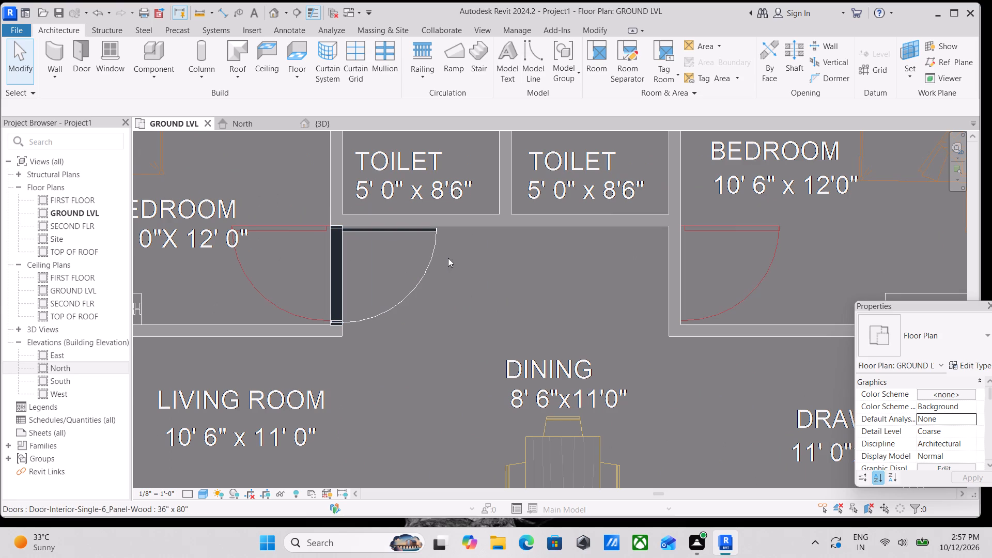
{"action": "left_click", "coordinate": [429, 265]}
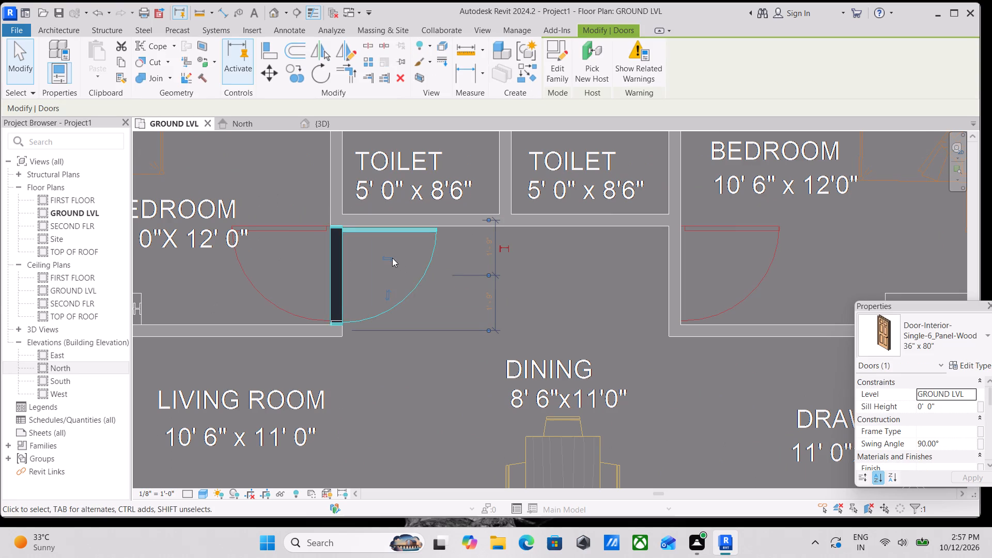
{"action": "left_click", "coordinate": [392, 258]}
Create a similar 36" x 80" door between the dining area and the 10' 6" x 12' 0" bedroom, hinged beside the toilet wall and swinging inward.
{"action": "middle_click_drag", "start_coordinate": [581, 266], "coordinate": [473, 295]}
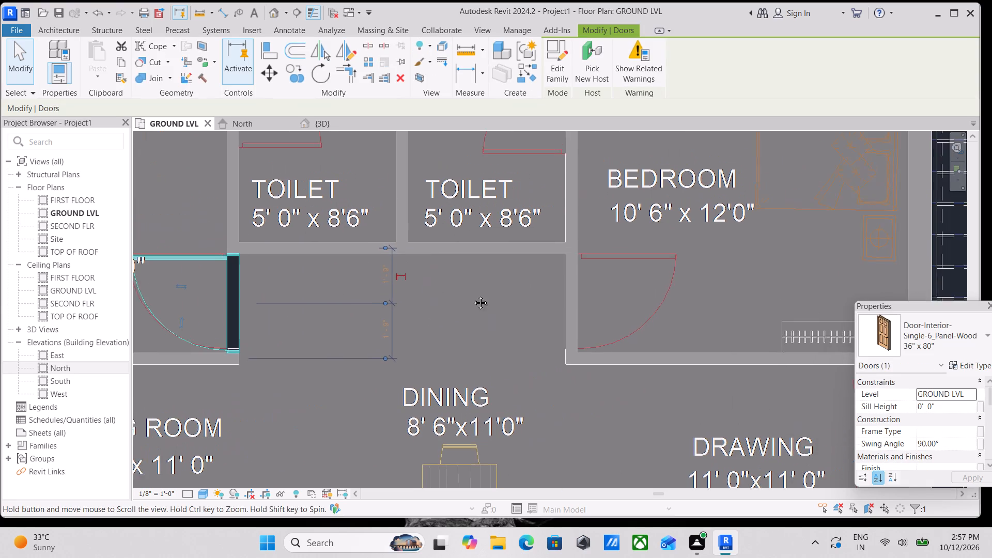
{"action": "middle_click_drag", "start_coordinate": [473, 295], "coordinate": [472, 295]}
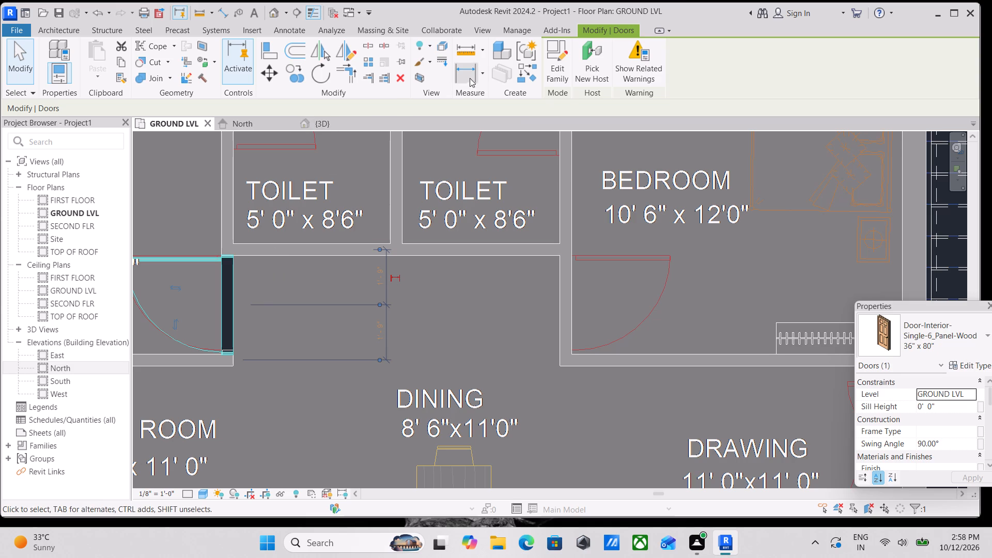
{"action": "left_click", "coordinate": [518, 75]}
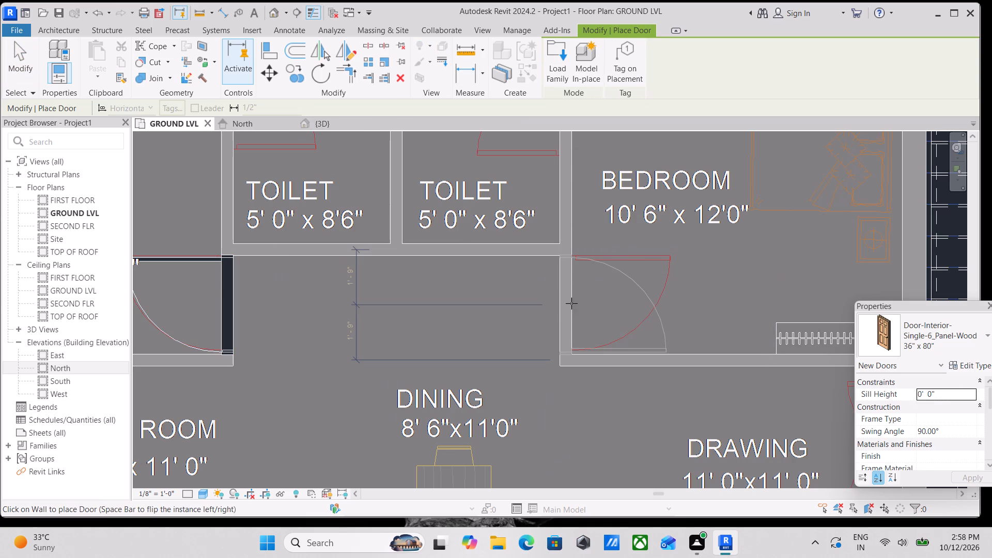
{"action": "key", "text": "space"}
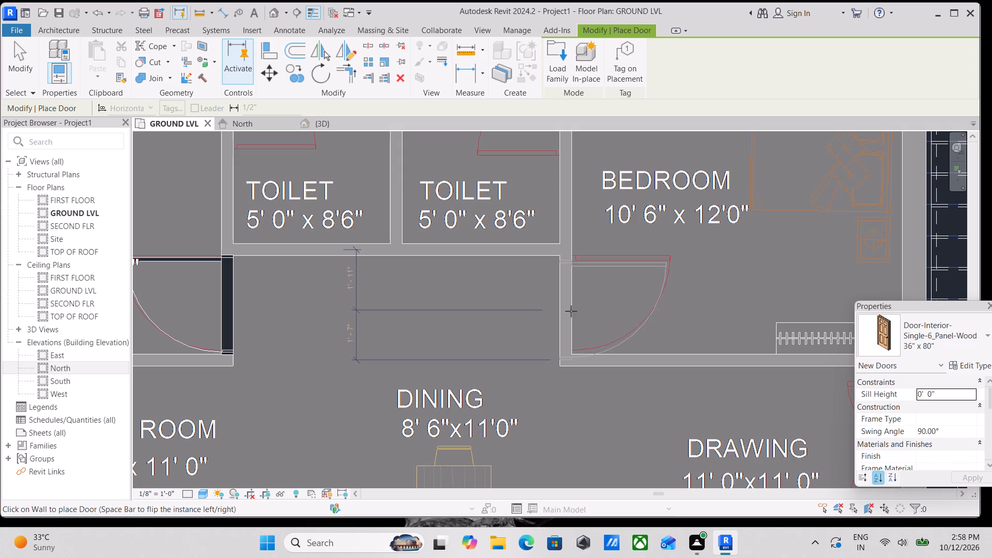
{"action": "left_click", "coordinate": [572, 308]}
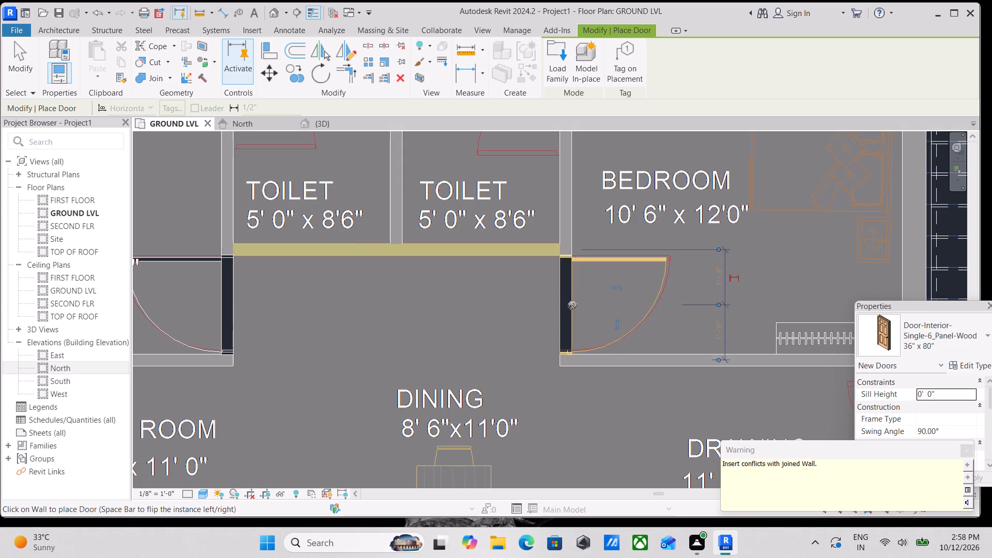
{"action": "key", "text": "Escape"}
{"action": "scroll", "coordinate": [571, 270], "scroll_direction": "up", "scroll_amount": 3}
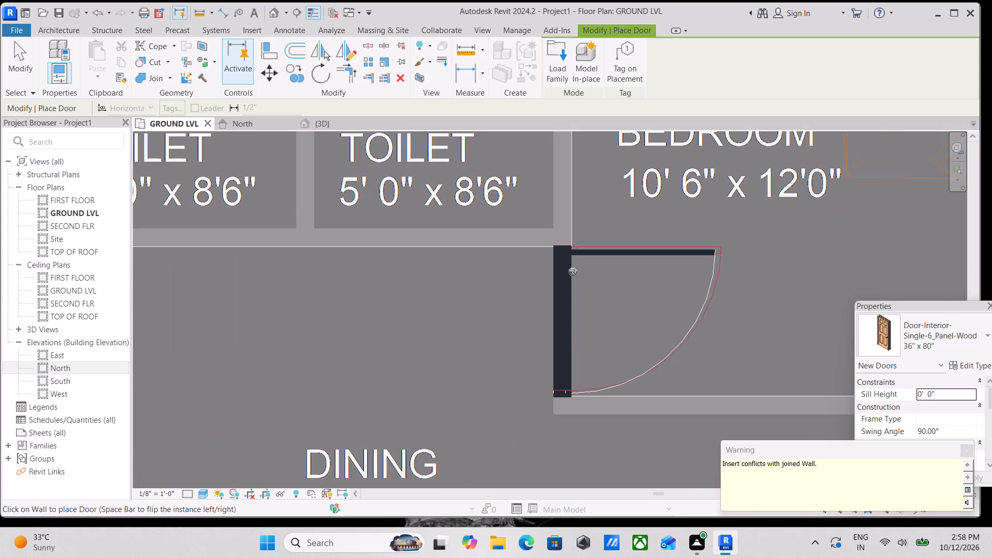
{"action": "scroll", "coordinate": [572, 265], "scroll_direction": "up", "scroll_amount": 3}
{"action": "key", "text": "Escape"}
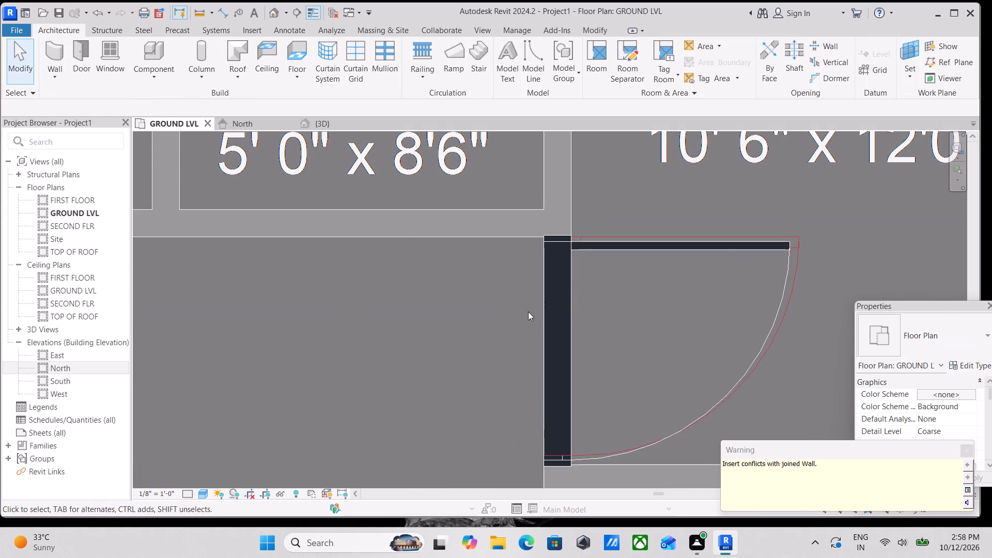
{"action": "key", "text": "Escape"}
Nudge the 10' 6" x 12' 0" bedroom's six-panel door slightly along its wall, away from the toilet wall.
{"action": "left_click", "coordinate": [568, 319]}
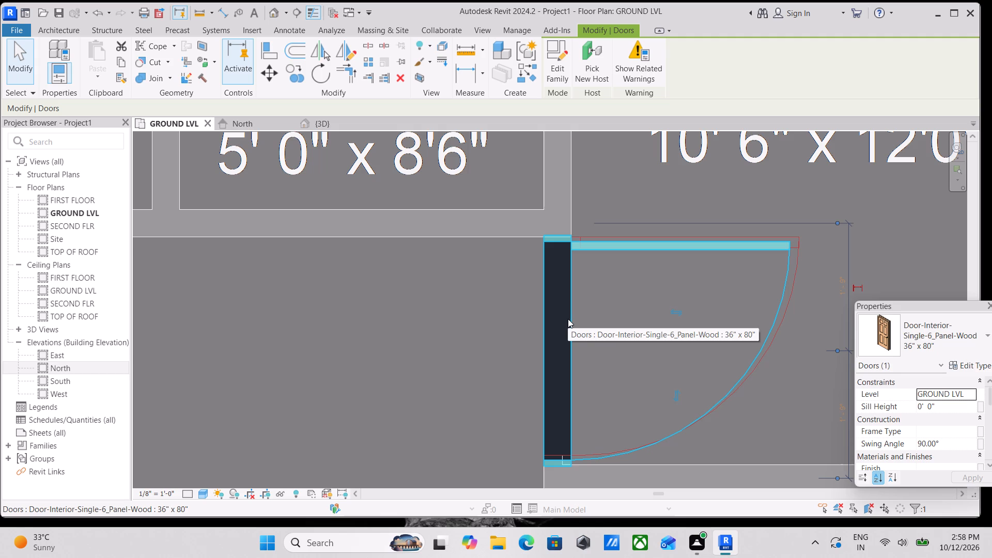
{"action": "key", "text": "Down"}
{"action": "key", "text": "Down"}
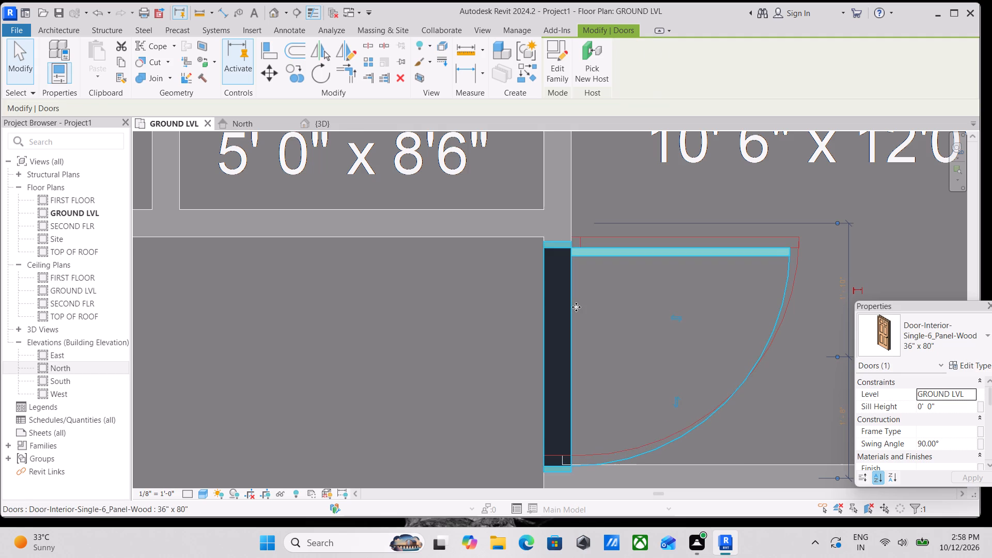
{"action": "scroll", "coordinate": [582, 302], "scroll_direction": "down", "scroll_amount": 1}
{"action": "key", "text": "Escape"}
{"action": "scroll", "coordinate": [585, 299], "scroll_direction": "down", "scroll_amount": 3}
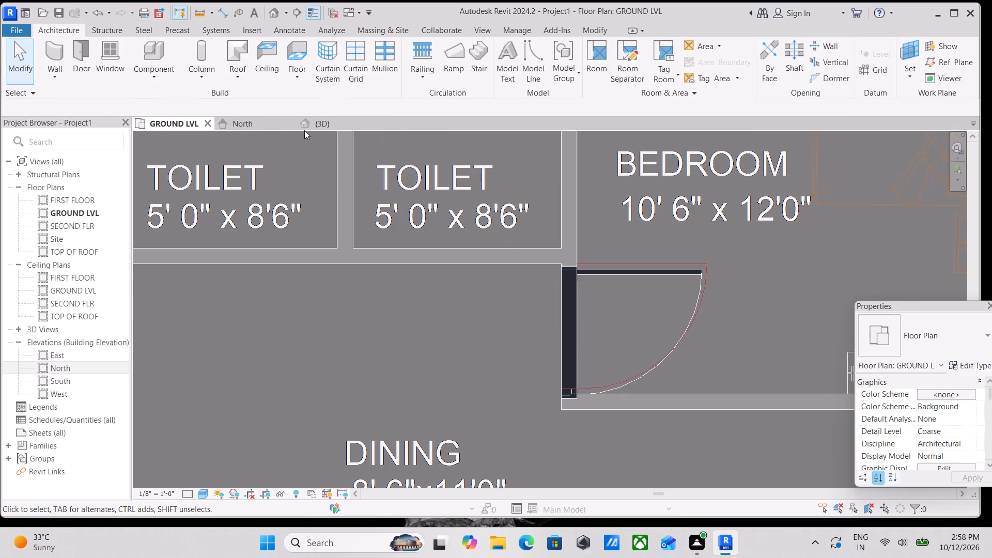
Inspect the two bedroom doors and the floor at their thresholds in the 3D view.
{"action": "left_click", "coordinate": [326, 129]}
{"action": "scroll", "coordinate": [484, 238], "scroll_direction": "down", "scroll_amount": 1}
{"action": "scroll", "coordinate": [592, 278], "scroll_direction": "up", "scroll_amount": 3}
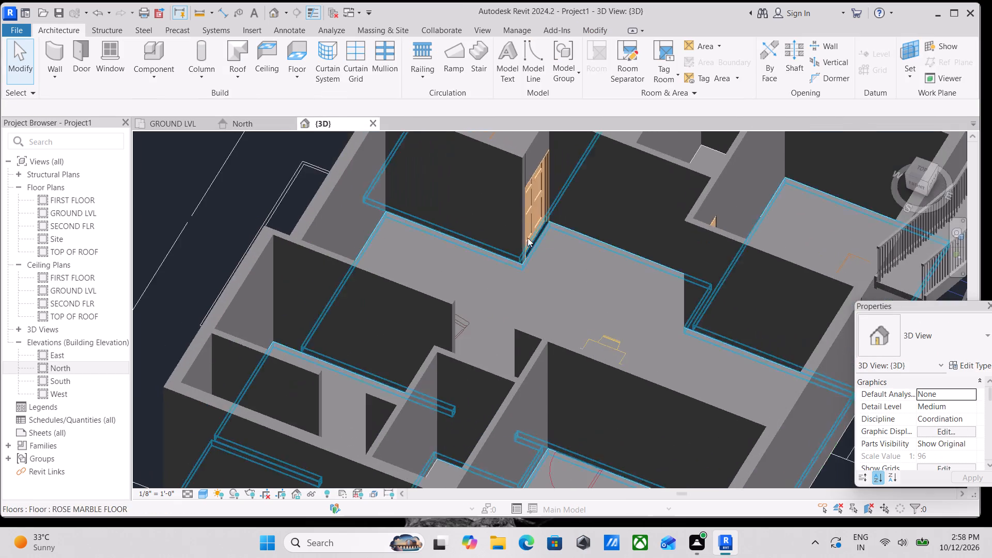
{"action": "scroll", "coordinate": [520, 229], "scroll_direction": "up", "scroll_amount": 4}
{"action": "scroll", "coordinate": [559, 245], "scroll_direction": "up", "scroll_amount": 7}
{"action": "scroll", "coordinate": [522, 277], "scroll_direction": "up", "scroll_amount": 6}
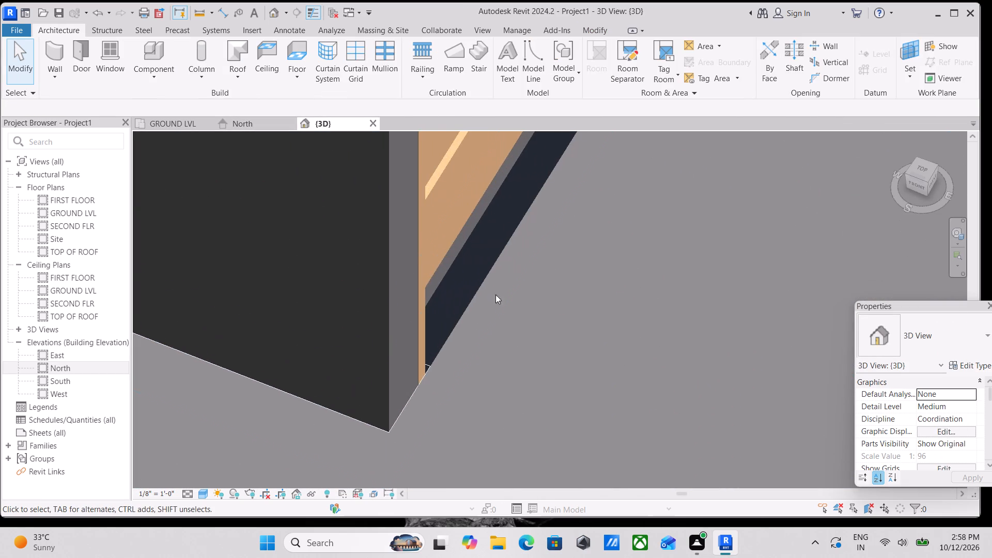
{"action": "scroll", "coordinate": [417, 329], "scroll_direction": "down", "scroll_amount": 5}
{"action": "scroll", "coordinate": [458, 308], "scroll_direction": "down", "scroll_amount": 4}
{"action": "scroll", "coordinate": [487, 257], "scroll_direction": "down", "scroll_amount": 3}
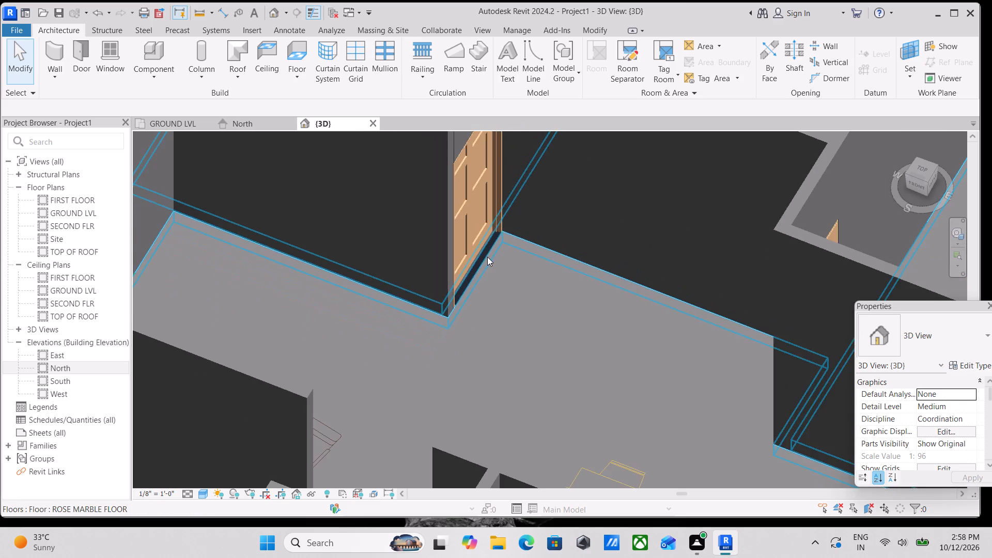
{"action": "scroll", "coordinate": [501, 254], "scroll_direction": "down", "scroll_amount": 1}
{"action": "middle_click_drag", "start_coordinate": [502, 262], "coordinate": [510, 332], "text": "shift"}
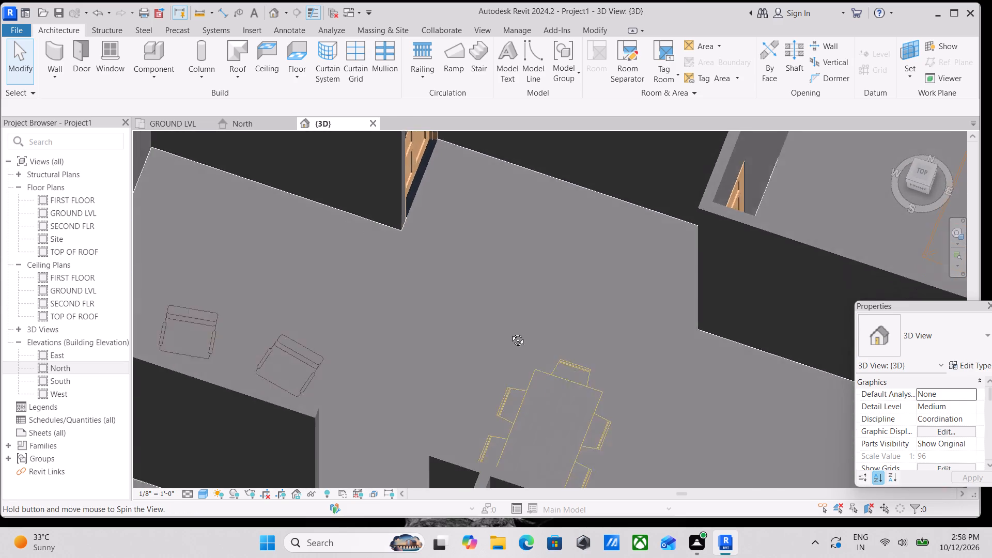
{"action": "middle_click_drag", "start_coordinate": [510, 332], "coordinate": [500, 334], "text": "shift"}
{"action": "scroll", "coordinate": [493, 298], "scroll_direction": "down", "scroll_amount": 7}
{"action": "middle_click_drag", "start_coordinate": [507, 236], "coordinate": [497, 194], "text": "shift"}
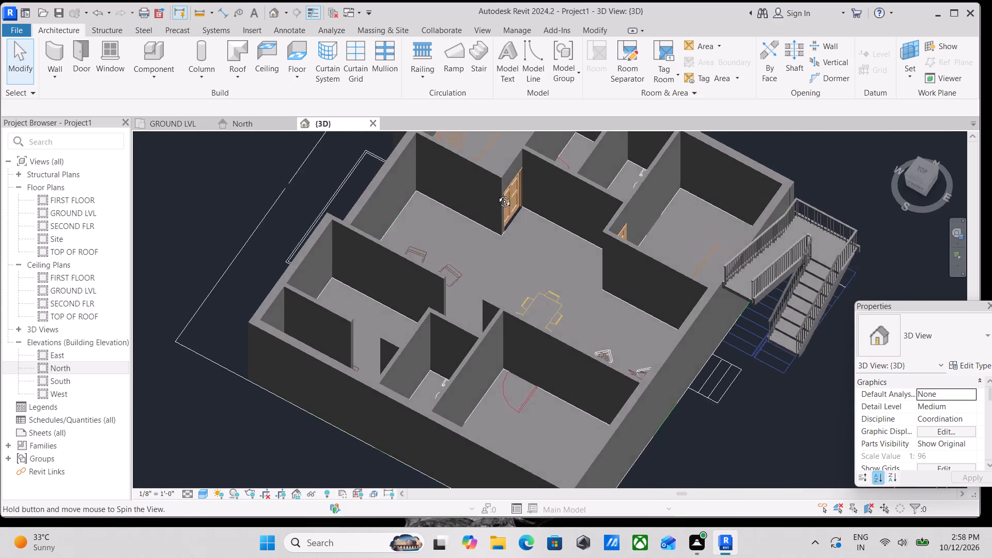
{"action": "middle_click_drag", "start_coordinate": [497, 194], "coordinate": [570, 240], "text": "shift"}
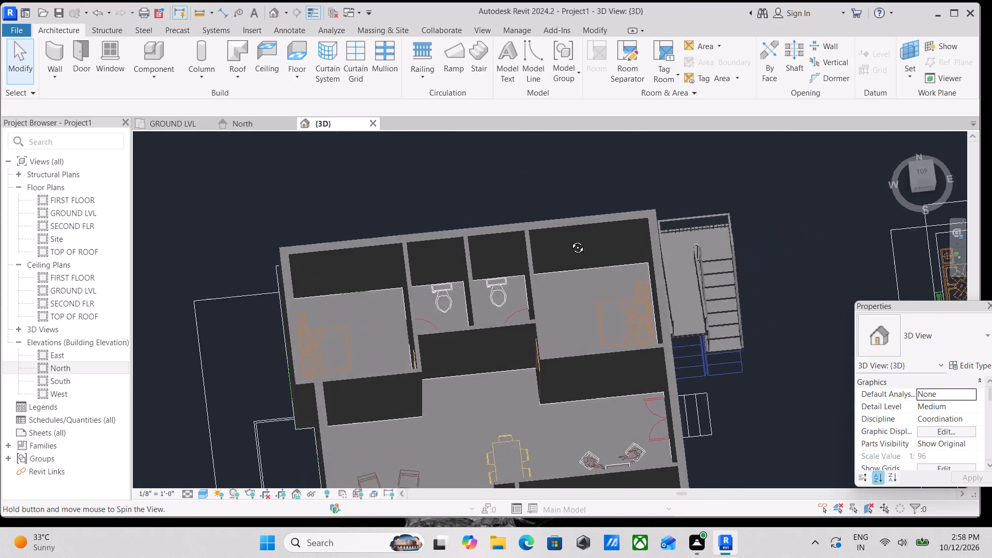
{"action": "middle_click_drag", "start_coordinate": [570, 240], "coordinate": [554, 265], "text": "shift"}
Review the kitchen, master bedroom and toilet door locations in the ground-level plan.
{"action": "left_click", "coordinate": [194, 125]}
{"action": "scroll", "coordinate": [196, 126], "scroll_direction": "down", "scroll_amount": 2}
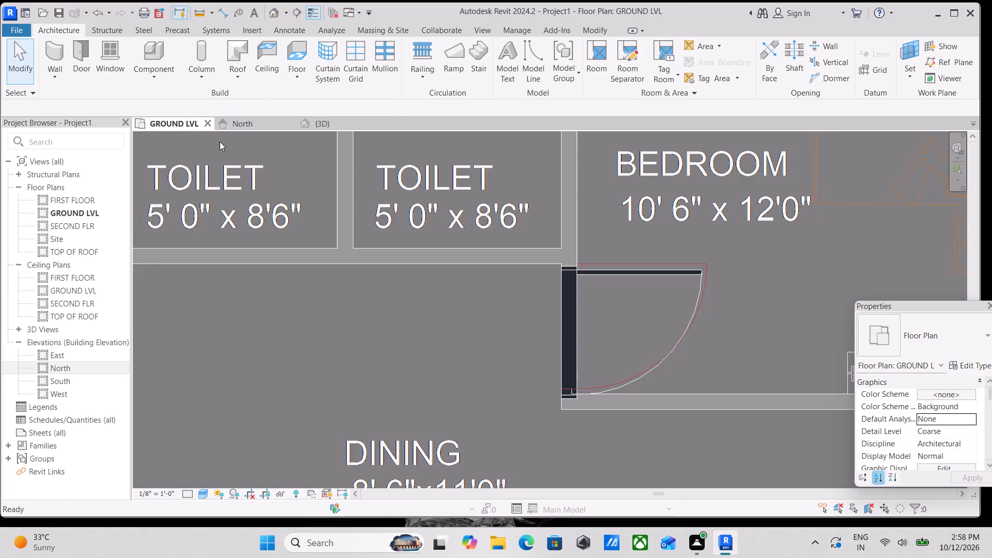
{"action": "scroll", "coordinate": [220, 142], "scroll_direction": "down", "scroll_amount": 7}
{"action": "scroll", "coordinate": [280, 187], "scroll_direction": "down", "scroll_amount": 1}
{"action": "middle_click_drag", "start_coordinate": [278, 353], "coordinate": [340, 300]}
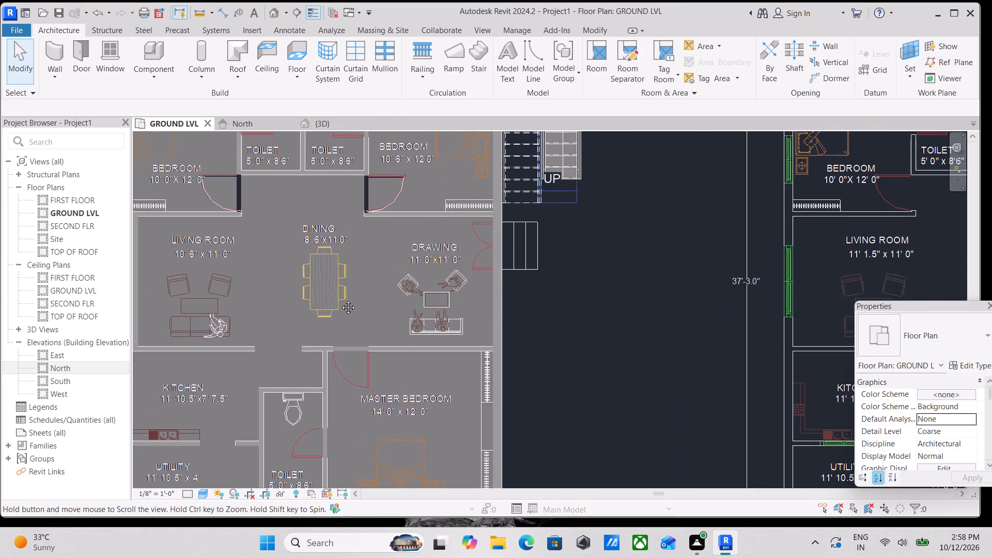
{"action": "middle_click_drag", "start_coordinate": [340, 300], "coordinate": [363, 282]}
{"action": "scroll", "coordinate": [306, 386], "scroll_direction": "up", "scroll_amount": 3}
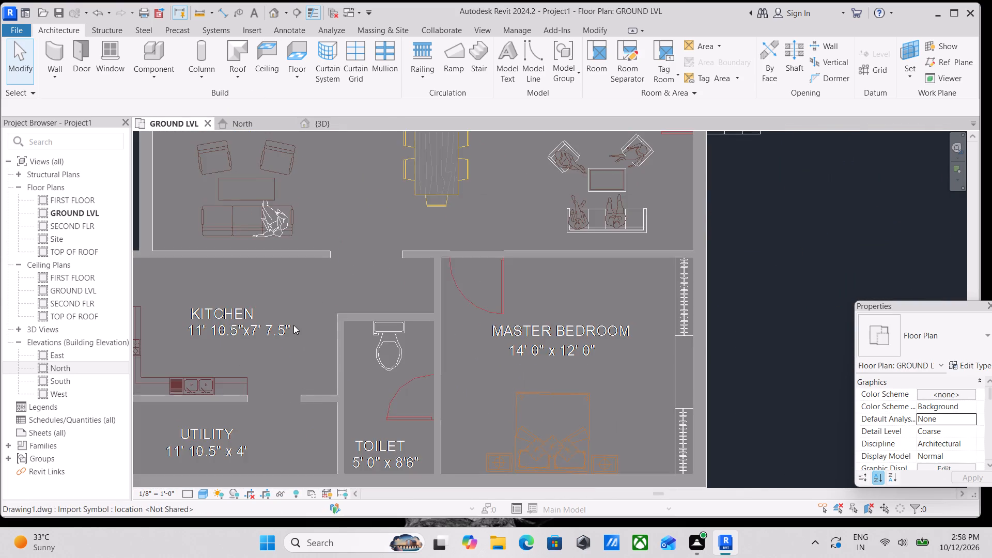
{"action": "scroll", "coordinate": [293, 323], "scroll_direction": "up", "scroll_amount": 3}
{"action": "scroll", "coordinate": [298, 321], "scroll_direction": "down", "scroll_amount": 3}
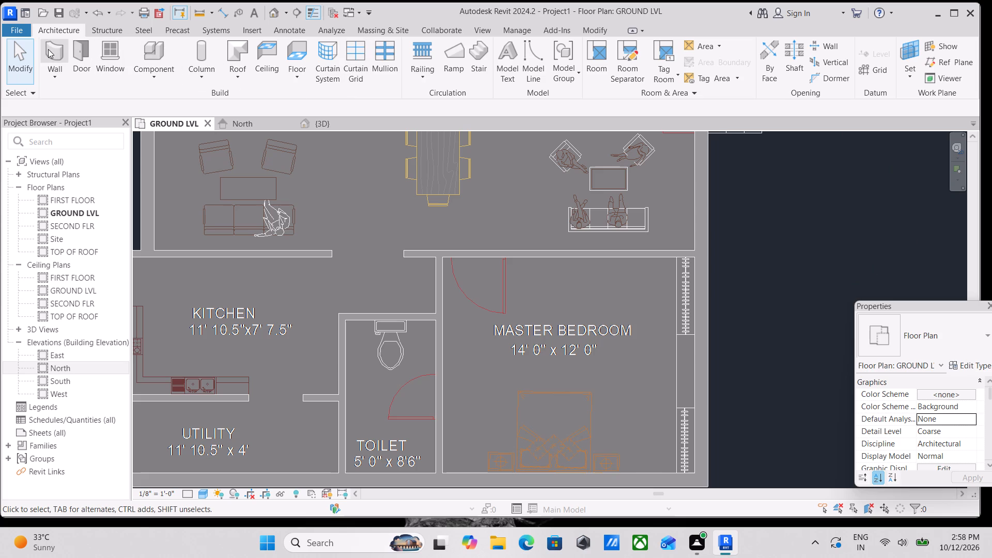
{"action": "scroll", "coordinate": [946, 339], "scroll_direction": "down", "scroll_amount": 1}
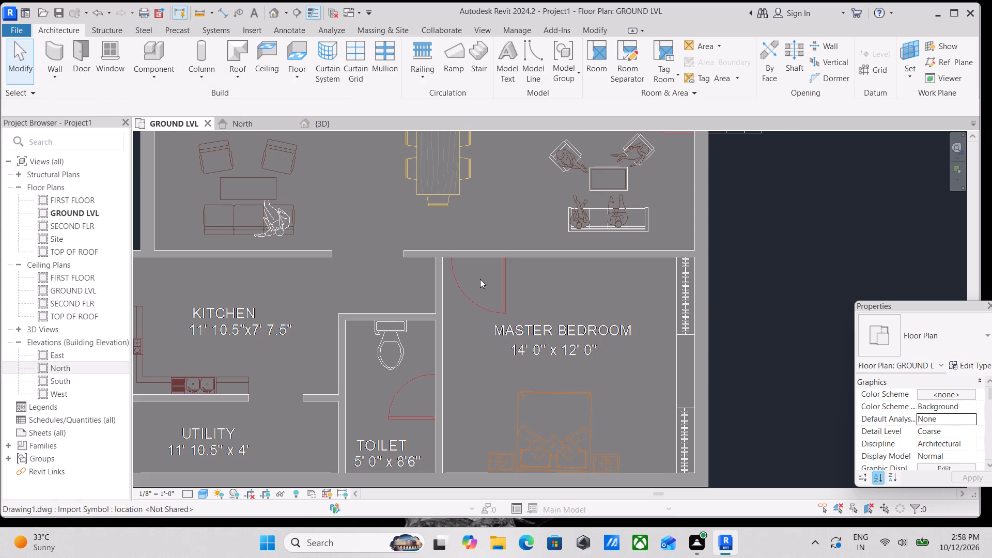
{"action": "scroll", "coordinate": [480, 279], "scroll_direction": "up", "scroll_amount": 2}
{"action": "scroll", "coordinate": [617, 309], "scroll_direction": "down", "scroll_amount": 2}
Start placing a door for the toilets between the two bedrooms and review the door types already loaded in the project.
{"action": "middle_click_drag", "start_coordinate": [620, 309], "coordinate": [577, 459]}
{"action": "middle_click_drag", "start_coordinate": [526, 323], "coordinate": [527, 438]}
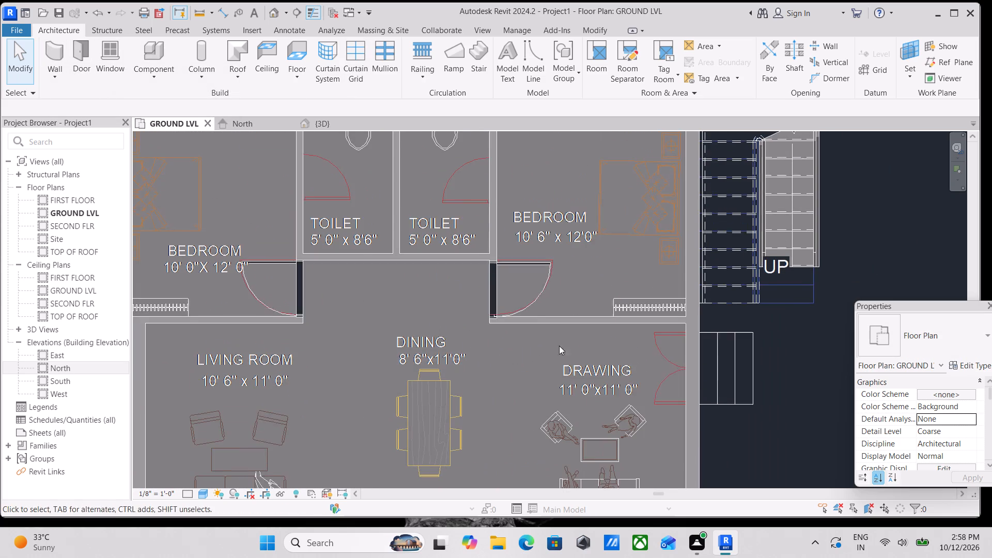
{"action": "middle_click_drag", "start_coordinate": [595, 231], "coordinate": [586, 337]}
{"action": "middle_click_drag", "start_coordinate": [578, 314], "coordinate": [601, 359]}
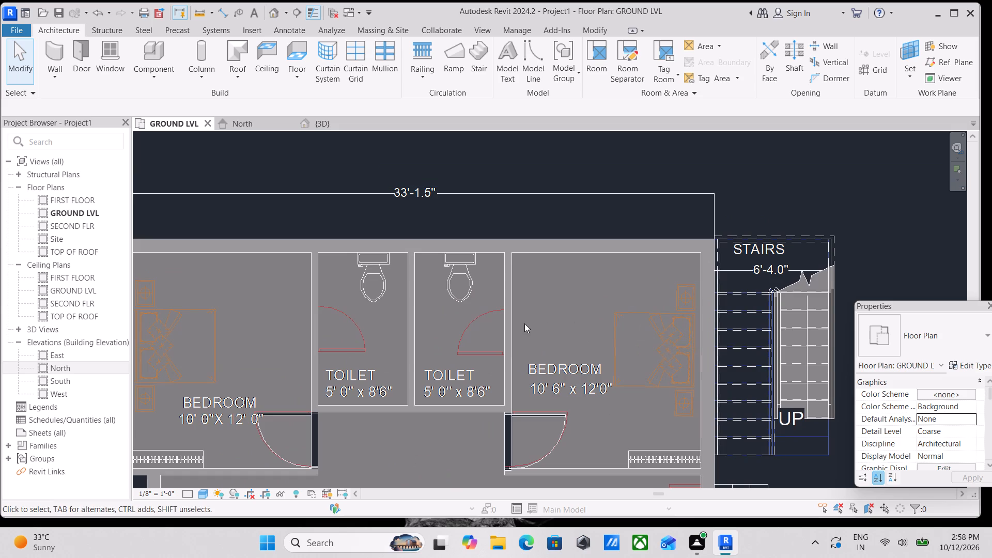
{"action": "type", "text": "dr"}
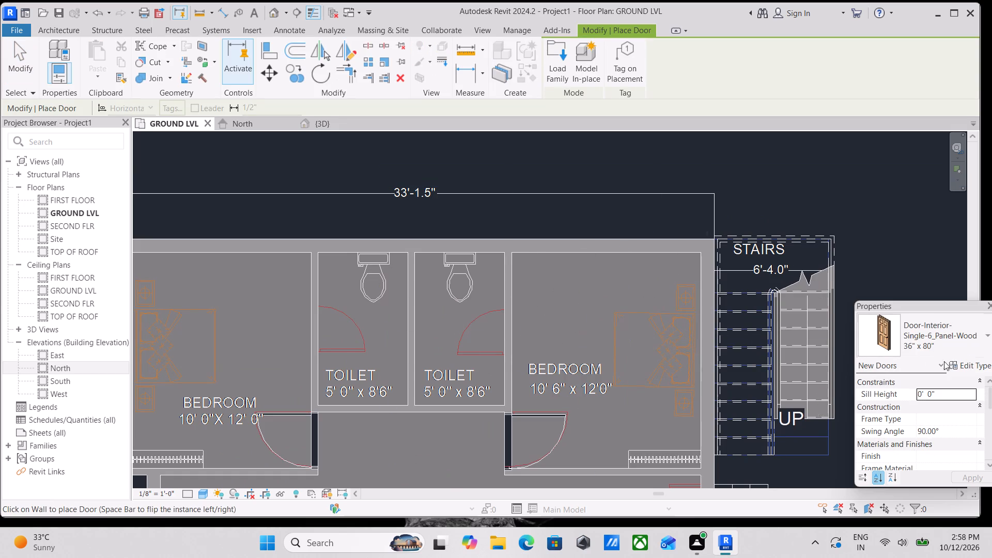
{"action": "left_click", "coordinate": [971, 342]}
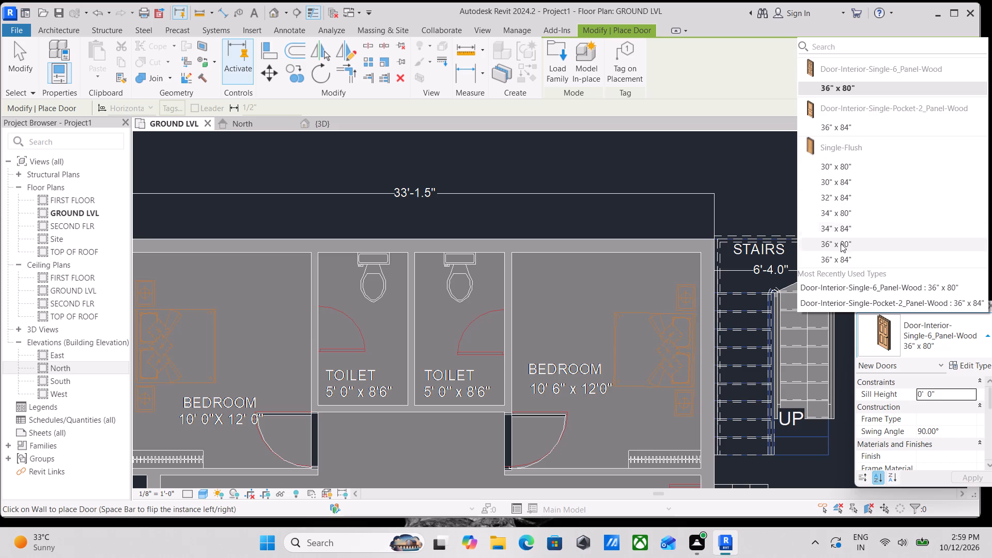
{"action": "scroll", "coordinate": [824, 180], "scroll_direction": "down", "scroll_amount": 2}
{"action": "scroll", "coordinate": [828, 193], "scroll_direction": "up", "scroll_amount": 3}
{"action": "scroll", "coordinate": [838, 252], "scroll_direction": "down", "scroll_amount": 2}
{"action": "scroll", "coordinate": [840, 130], "scroll_direction": "up", "scroll_amount": 2}
{"action": "scroll", "coordinate": [827, 260], "scroll_direction": "down", "scroll_amount": 2}
Browse the Residential door family library and compare the previews of the interior, garage and exterior doors.
{"action": "left_click", "coordinate": [565, 66]}
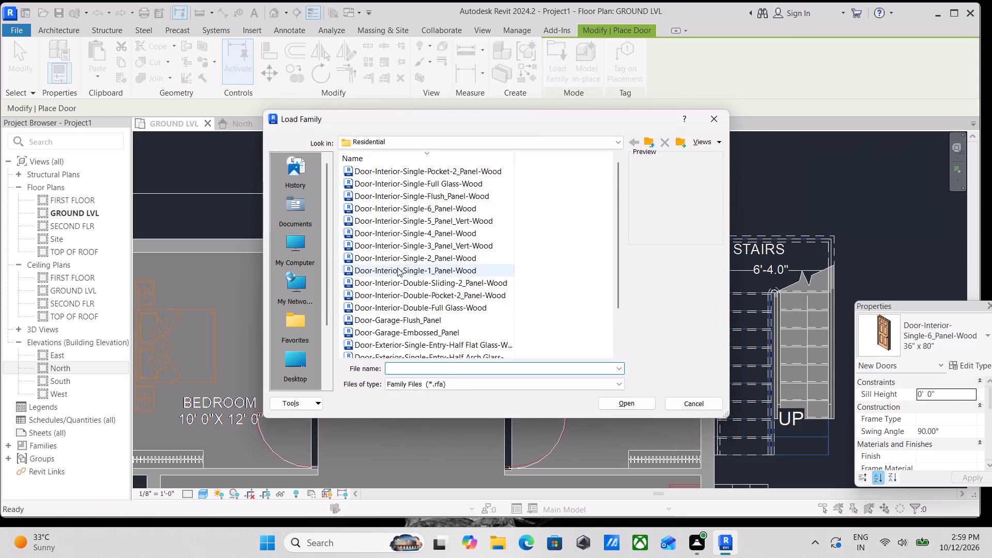
{"action": "scroll", "coordinate": [397, 268], "scroll_direction": "down", "scroll_amount": 2}
{"action": "left_click", "coordinate": [409, 252]}
{"action": "left_click", "coordinate": [412, 236]}
{"action": "scroll", "coordinate": [406, 202], "scroll_direction": "up", "scroll_amount": 2}
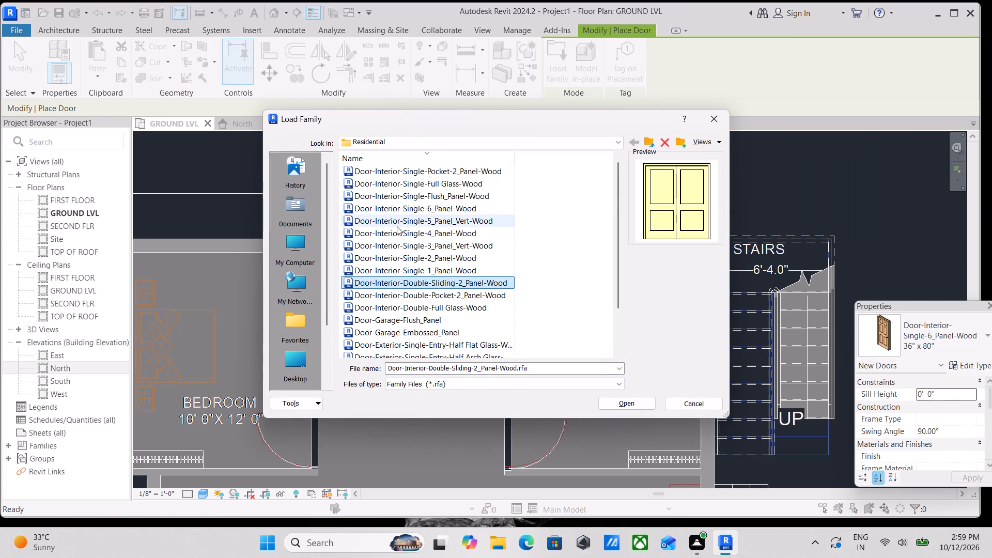
{"action": "left_click", "coordinate": [397, 226]}
{"action": "left_click", "coordinate": [404, 205]}
{"action": "scroll", "coordinate": [404, 209], "scroll_direction": "up", "scroll_amount": 2}
{"action": "left_click", "coordinate": [399, 196]}
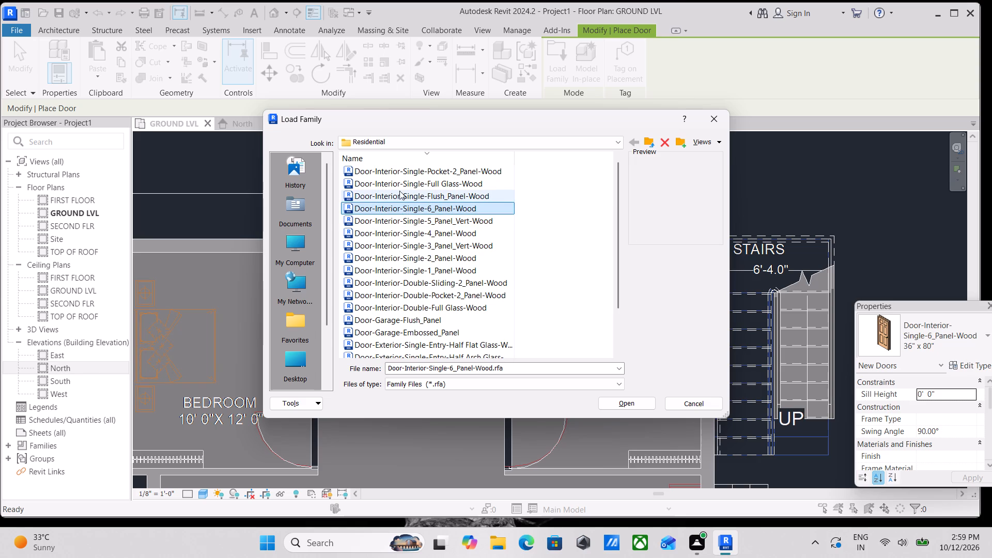
{"action": "left_click", "coordinate": [400, 184]}
{"action": "left_click", "coordinate": [402, 176]}
{"action": "scroll", "coordinate": [386, 218], "scroll_direction": "down", "scroll_amount": 1}
{"action": "left_click", "coordinate": [378, 219]}
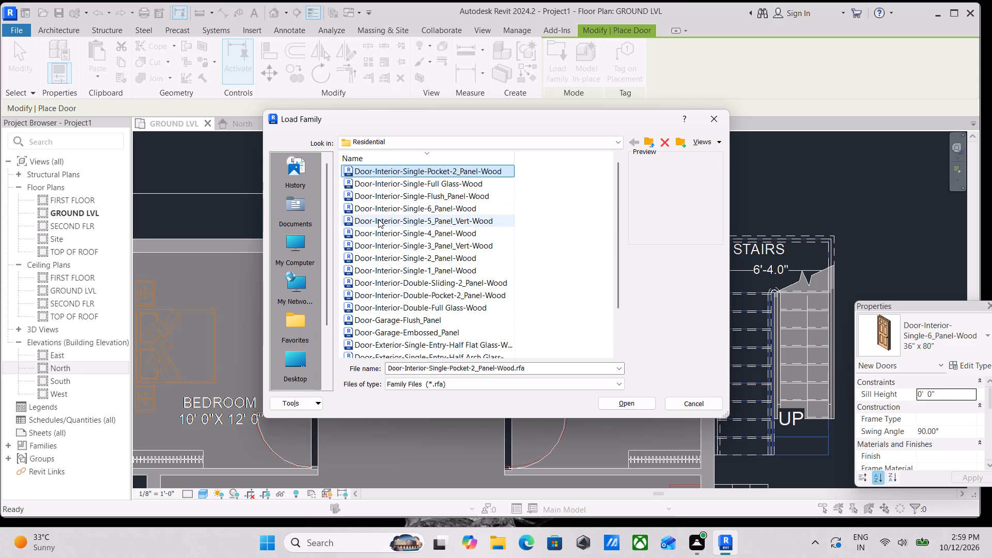
{"action": "scroll", "coordinate": [377, 223], "scroll_direction": "down", "scroll_amount": 2}
{"action": "left_click", "coordinate": [365, 239]}
{"action": "left_click", "coordinate": [378, 216]}
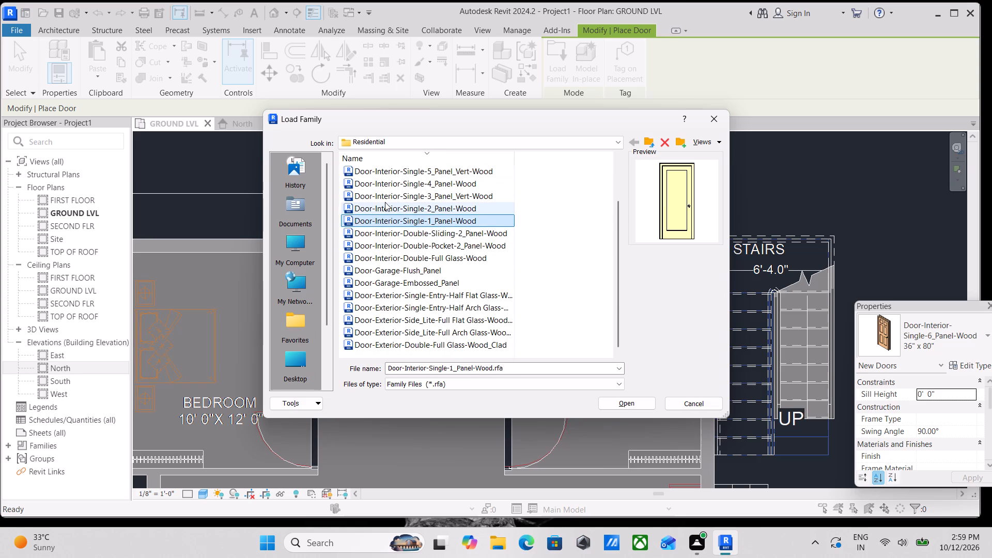
{"action": "left_click", "coordinate": [385, 202]}
{"action": "scroll", "coordinate": [385, 202], "scroll_direction": "down", "scroll_amount": 2}
{"action": "left_click", "coordinate": [383, 234]}
{"action": "scroll", "coordinate": [382, 239], "scroll_direction": "down", "scroll_amount": 2}
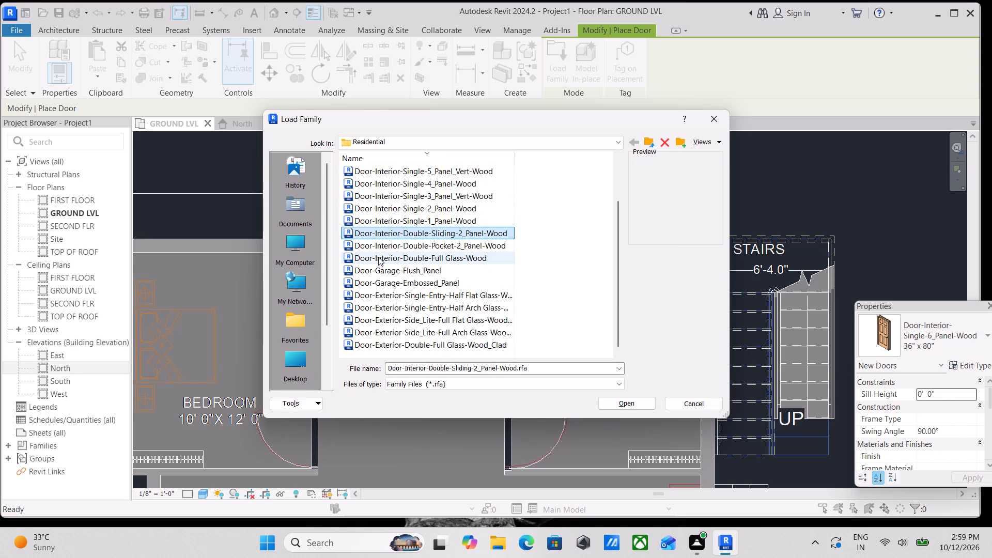
{"action": "left_click", "coordinate": [378, 257]}
{"action": "scroll", "coordinate": [382, 250], "scroll_direction": "down", "scroll_amount": 2}
{"action": "left_click", "coordinate": [384, 270]}
{"action": "scroll", "coordinate": [384, 270], "scroll_direction": "down", "scroll_amount": 2}
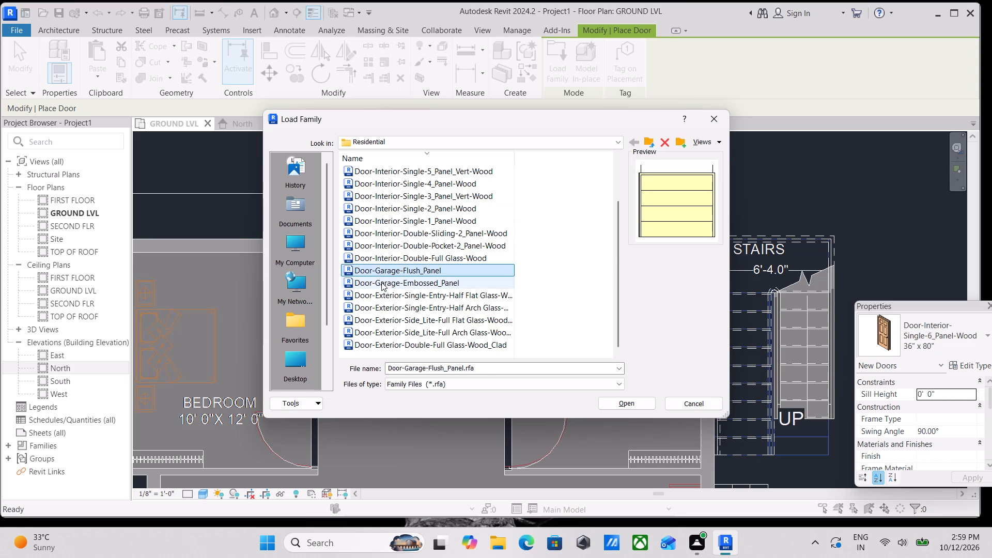
{"action": "left_click", "coordinate": [381, 282]}
{"action": "left_click", "coordinate": [395, 252]}
{"action": "scroll", "coordinate": [389, 244], "scroll_direction": "up", "scroll_amount": 2}
{"action": "left_click", "coordinate": [373, 250]}
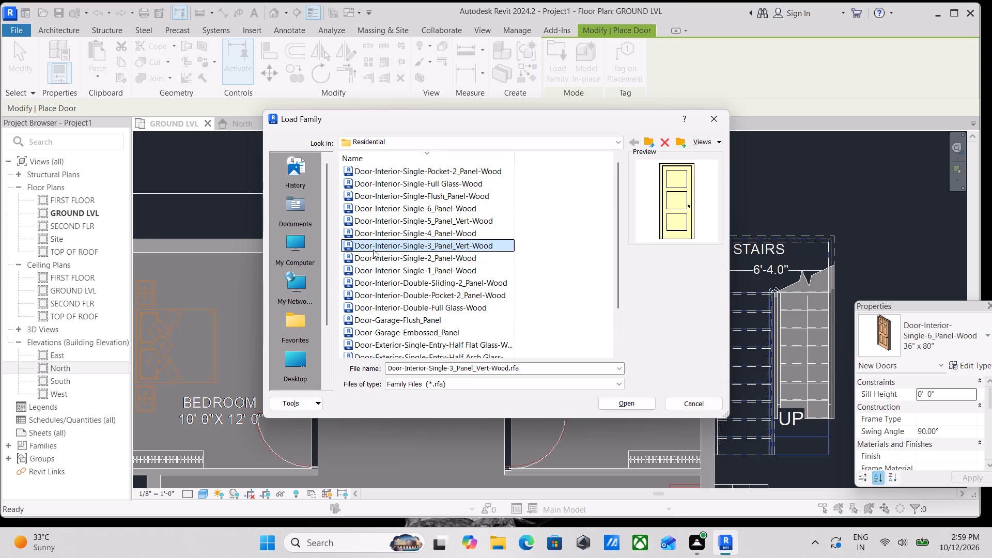
{"action": "left_click", "coordinate": [371, 260]}
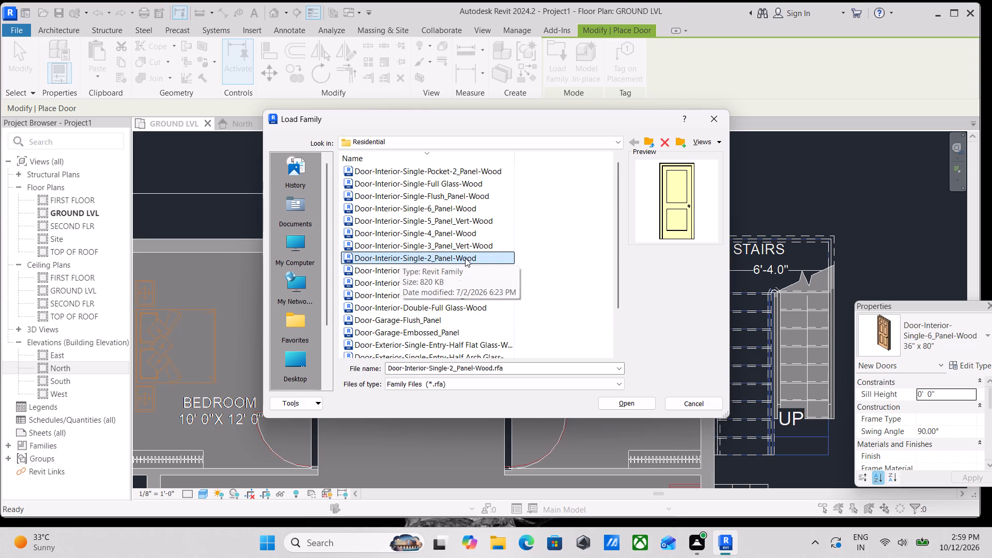
{"action": "scroll", "coordinate": [411, 180], "scroll_direction": "up", "scroll_amount": 5}
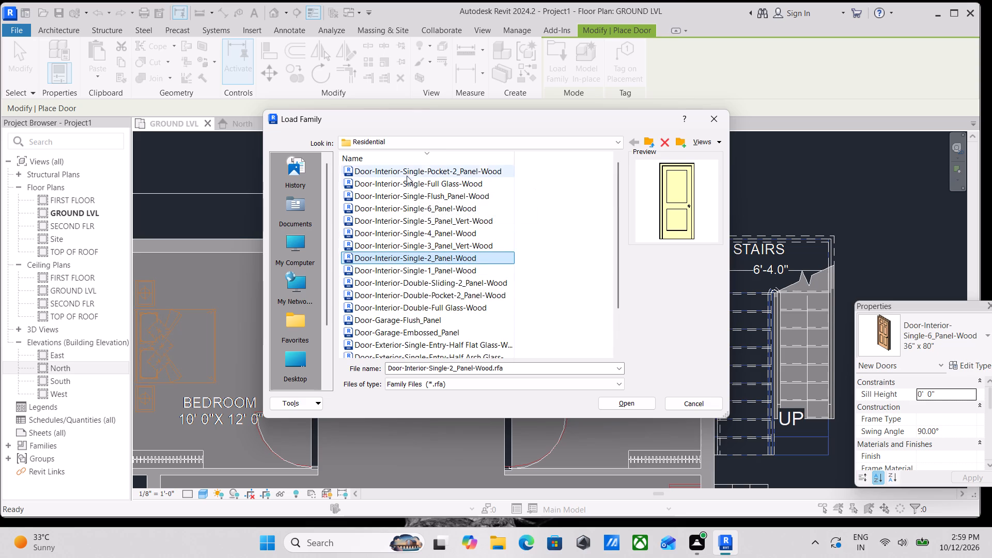
{"action": "left_click", "coordinate": [411, 168]}
{"action": "left_click", "coordinate": [411, 185]}
{"action": "left_click", "coordinate": [411, 200]}
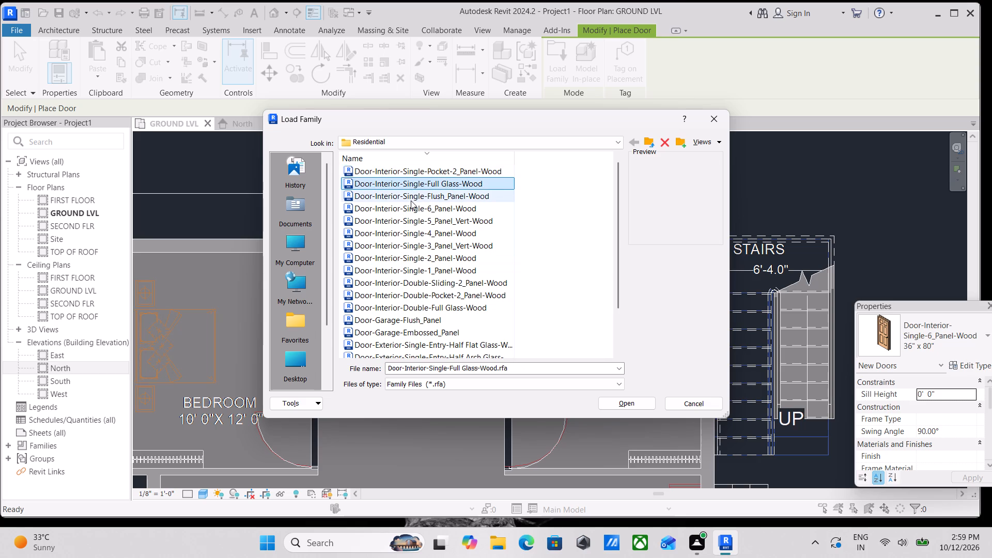
{"action": "left_click", "coordinate": [409, 222]}
{"action": "left_click", "coordinate": [409, 236]}
{"action": "scroll", "coordinate": [413, 273], "scroll_direction": "down", "scroll_amount": 1}
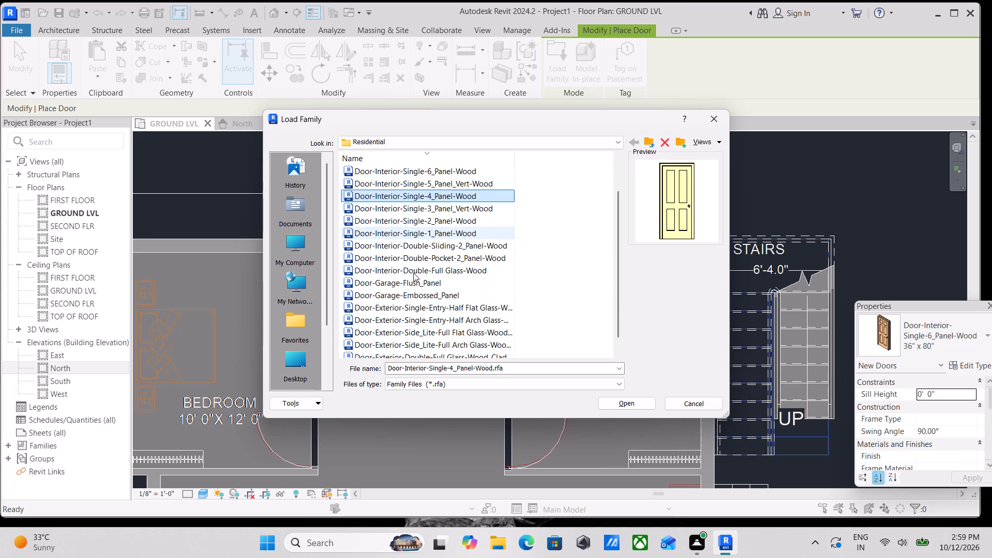
{"action": "left_click", "coordinate": [413, 270]}
{"action": "left_click", "coordinate": [413, 259]}
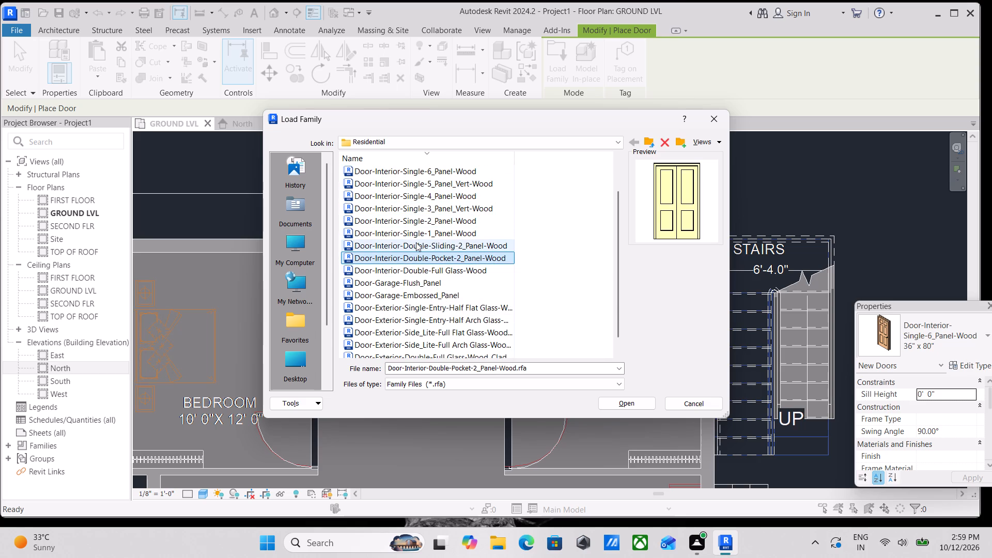
{"action": "left_click", "coordinate": [416, 242]}
{"action": "scroll", "coordinate": [416, 245], "scroll_direction": "down", "scroll_amount": 3}
{"action": "left_click", "coordinate": [416, 273]}
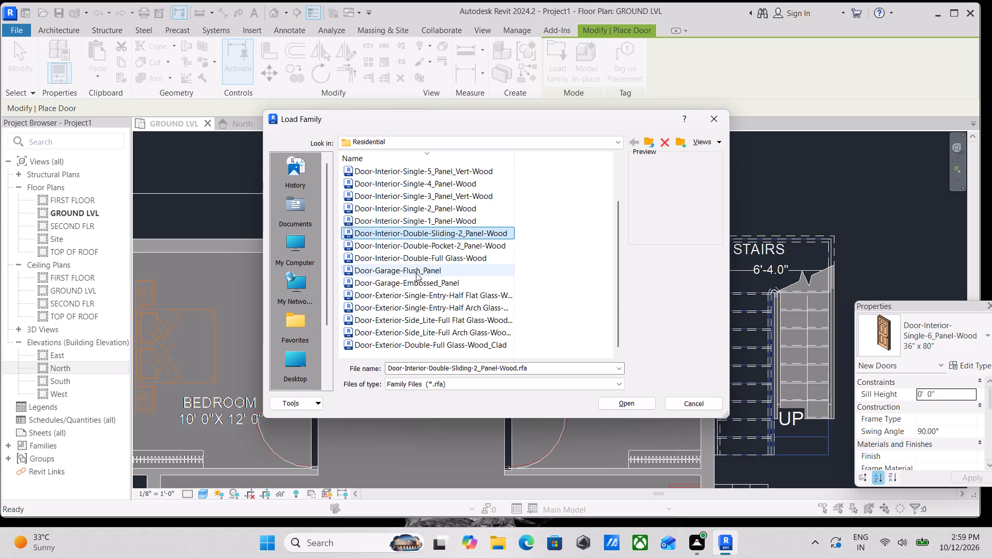
{"action": "left_click", "coordinate": [485, 261]}
{"action": "scroll", "coordinate": [436, 240], "scroll_direction": "down", "scroll_amount": 3}
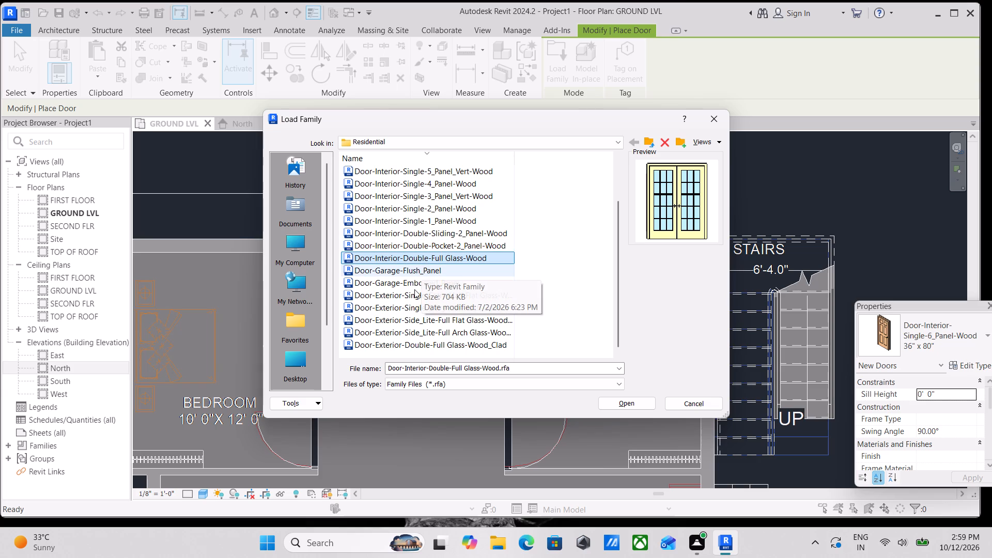
{"action": "left_click", "coordinate": [399, 295]}
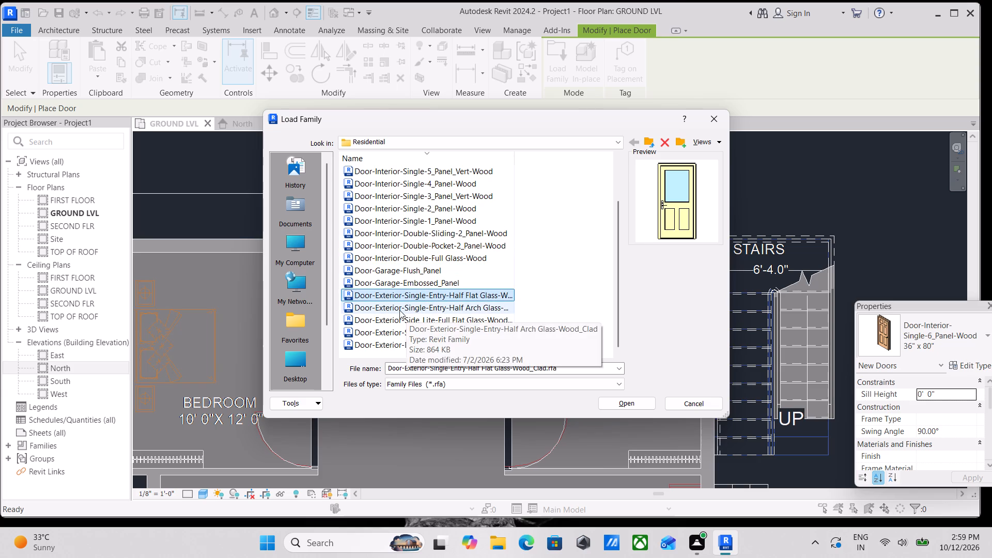
{"action": "left_click", "coordinate": [399, 309]}
{"action": "scroll", "coordinate": [406, 329], "scroll_direction": "down", "scroll_amount": 1}
{"action": "left_click", "coordinate": [400, 329]}
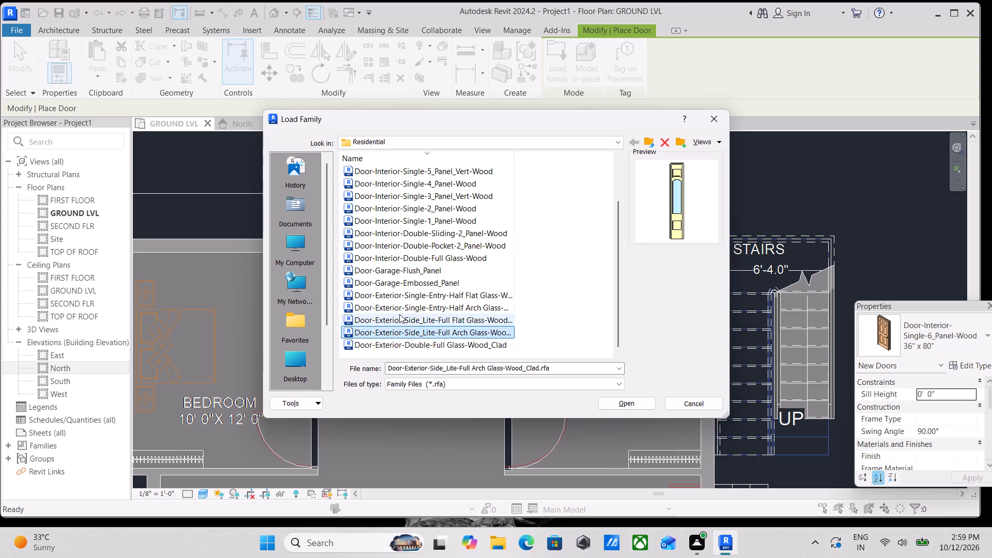
{"action": "left_click", "coordinate": [399, 315]}
{"action": "scroll", "coordinate": [401, 319], "scroll_direction": "down", "scroll_amount": 1}
{"action": "left_click", "coordinate": [385, 341]}
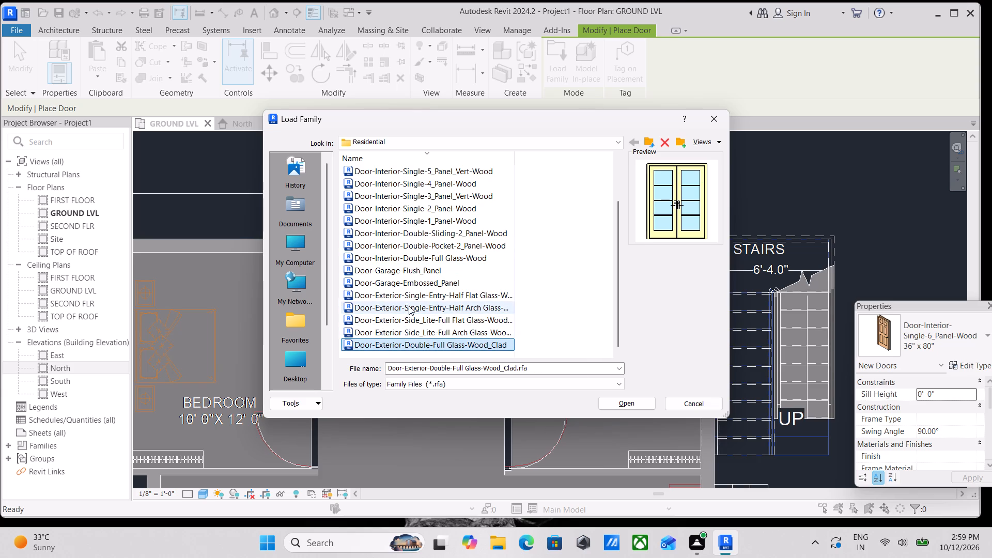
{"action": "scroll", "coordinate": [412, 241], "scroll_direction": "up", "scroll_amount": 3}
{"action": "scroll", "coordinate": [378, 215], "scroll_direction": "up", "scroll_amount": 4}
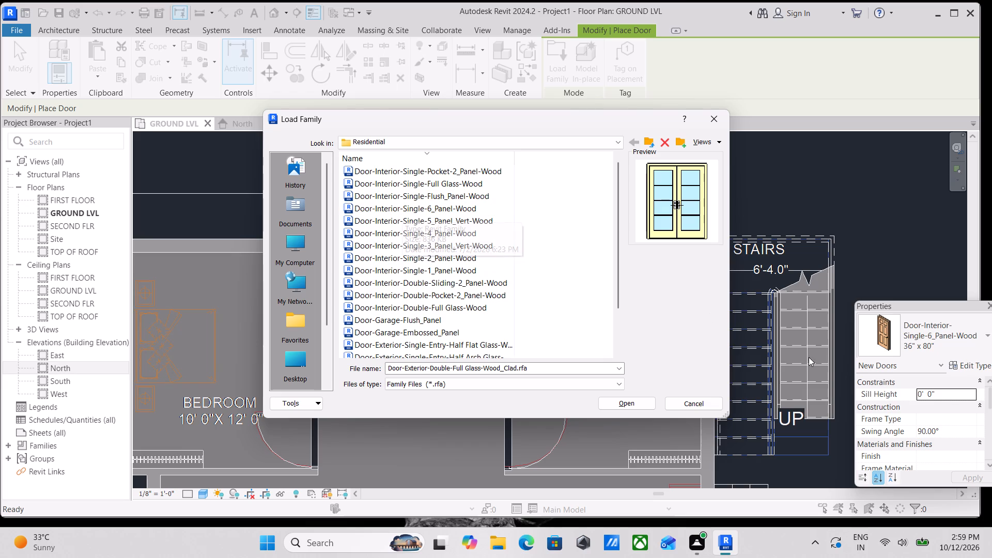
{"action": "scroll", "coordinate": [503, 231], "scroll_direction": "up", "scroll_amount": 4}
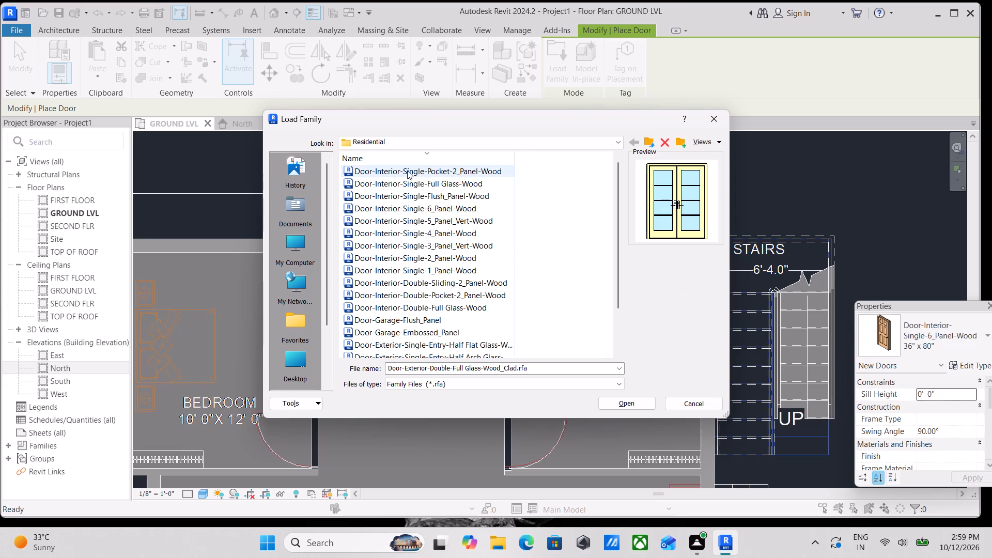
Load the 28" x 96" type of the Door-Interior-Single-Pocket-2_Panel-Wood family into the project.
{"action": "left_click", "coordinate": [407, 171]}
{"action": "scroll", "coordinate": [414, 178], "scroll_direction": "up", "scroll_amount": 3}
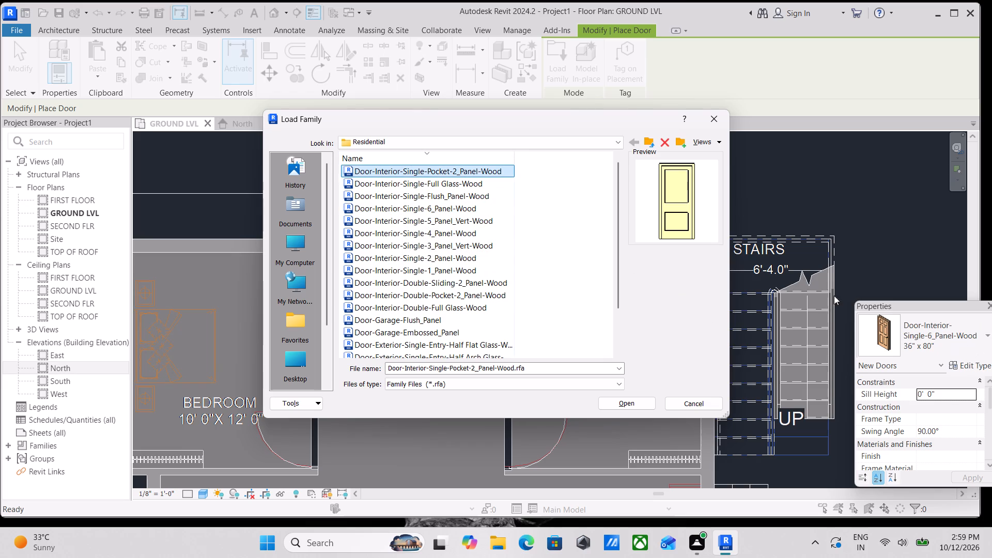
{"action": "scroll", "coordinate": [422, 180], "scroll_direction": "up", "scroll_amount": 3}
{"action": "left_click", "coordinate": [630, 406]}
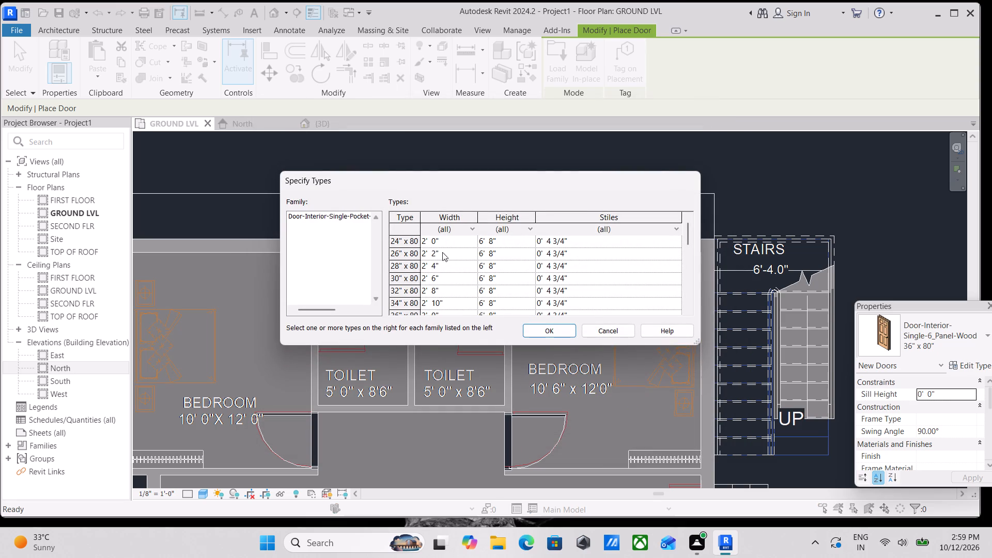
{"action": "scroll", "coordinate": [441, 254], "scroll_direction": "down", "scroll_amount": 3}
{"action": "scroll", "coordinate": [451, 298], "scroll_direction": "up", "scroll_amount": 6}
{"action": "scroll", "coordinate": [460, 293], "scroll_direction": "down", "scroll_amount": 2}
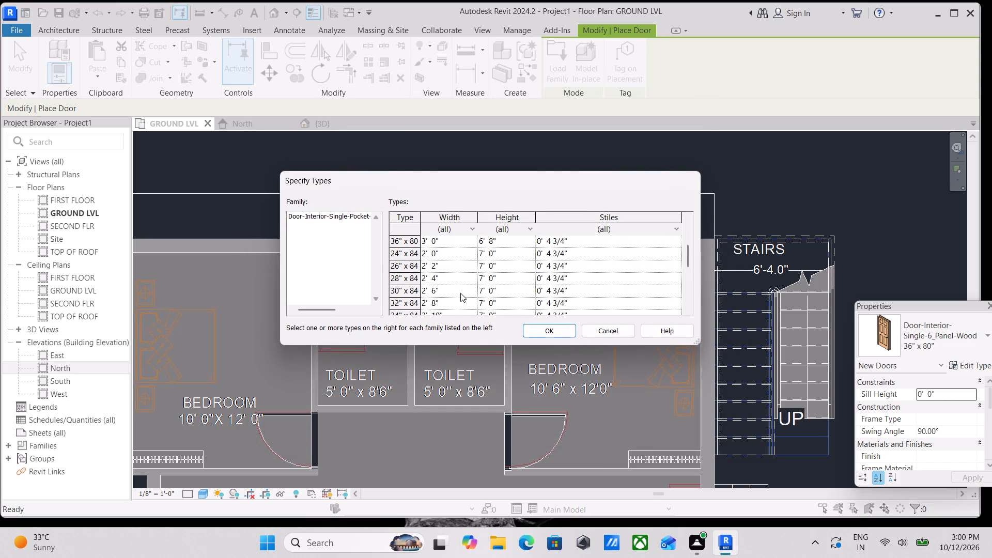
{"action": "scroll", "coordinate": [460, 293], "scroll_direction": "down", "scroll_amount": 4}
{"action": "scroll", "coordinate": [447, 263], "scroll_direction": "up", "scroll_amount": 1}
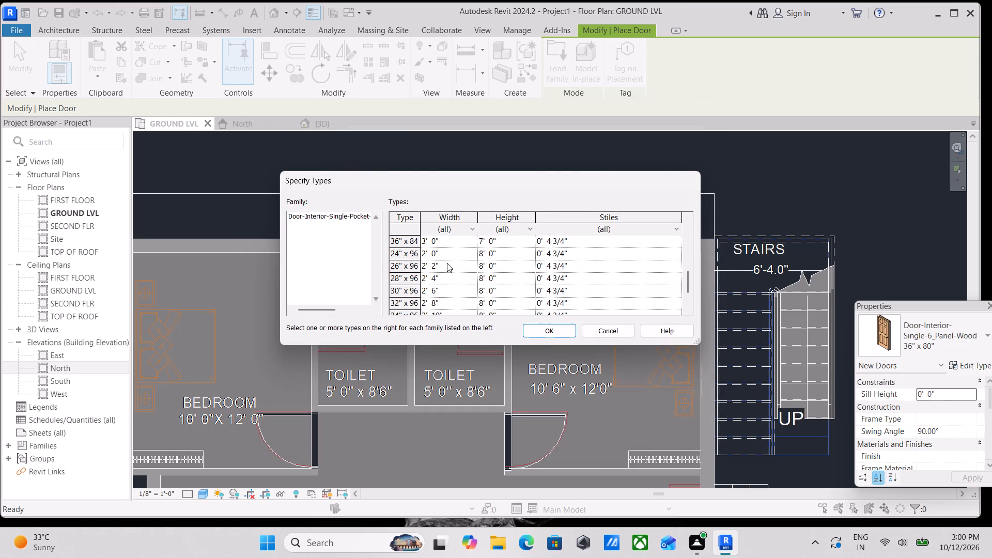
{"action": "left_click", "coordinate": [443, 275]}
{"action": "scroll", "coordinate": [446, 265], "scroll_direction": "up", "scroll_amount": 1}
{"action": "scroll", "coordinate": [449, 268], "scroll_direction": "down", "scroll_amount": 2}
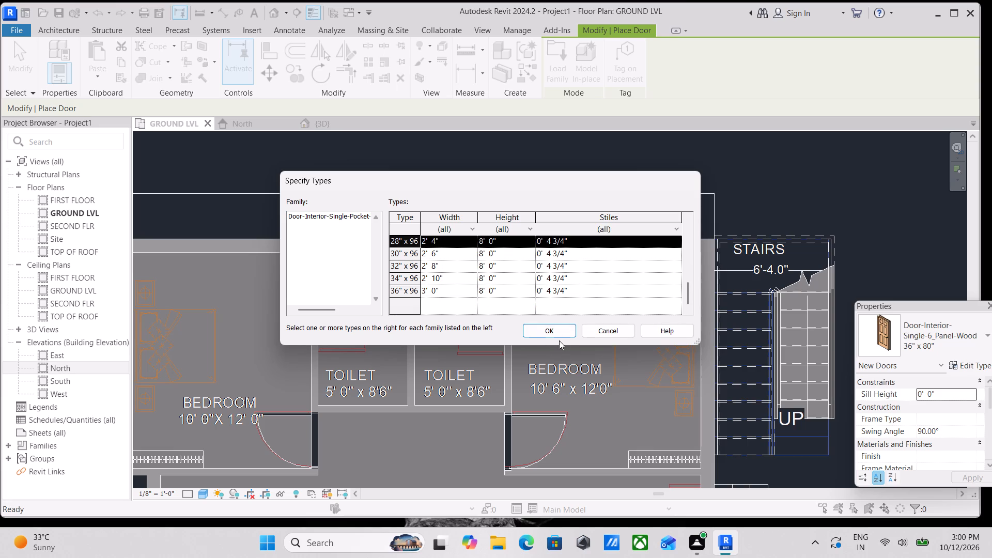
{"action": "left_click", "coordinate": [552, 330]}
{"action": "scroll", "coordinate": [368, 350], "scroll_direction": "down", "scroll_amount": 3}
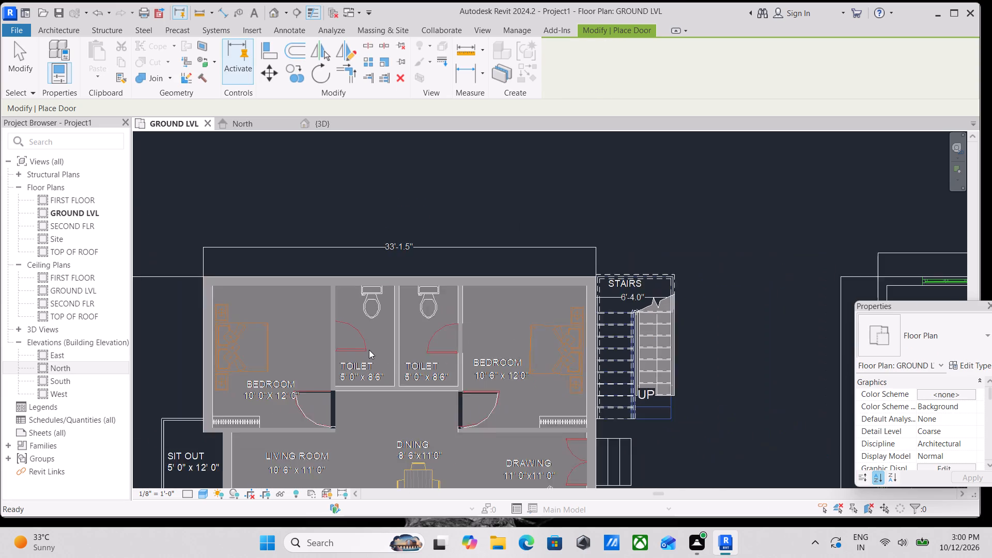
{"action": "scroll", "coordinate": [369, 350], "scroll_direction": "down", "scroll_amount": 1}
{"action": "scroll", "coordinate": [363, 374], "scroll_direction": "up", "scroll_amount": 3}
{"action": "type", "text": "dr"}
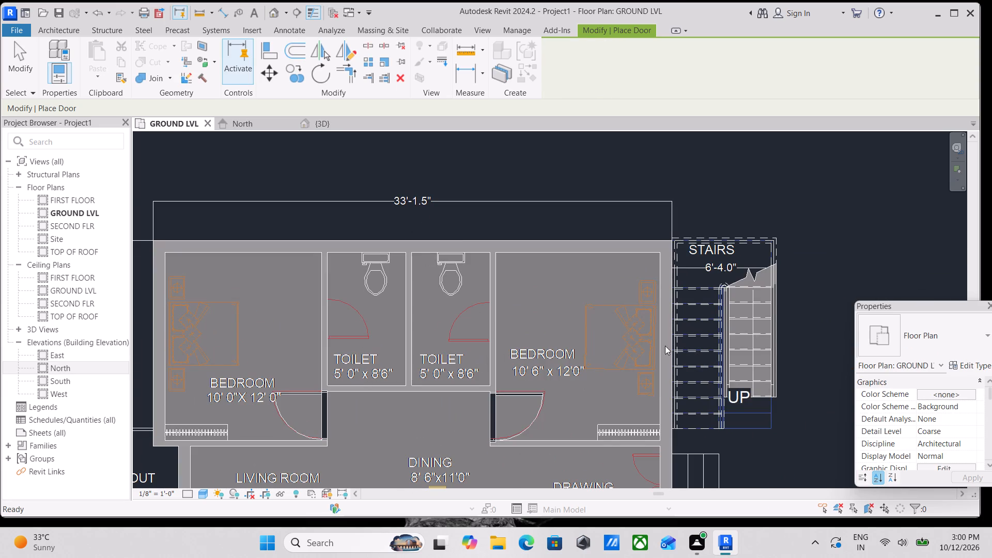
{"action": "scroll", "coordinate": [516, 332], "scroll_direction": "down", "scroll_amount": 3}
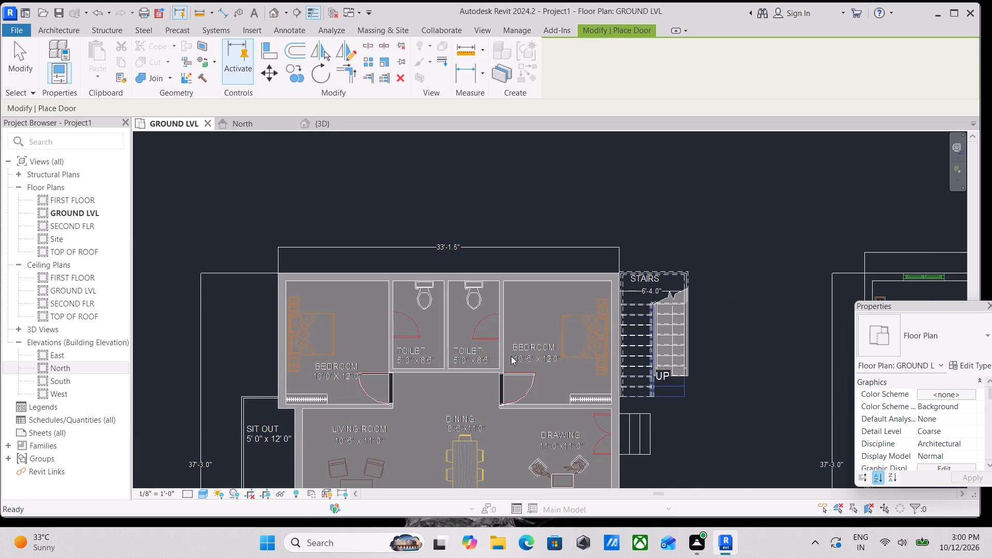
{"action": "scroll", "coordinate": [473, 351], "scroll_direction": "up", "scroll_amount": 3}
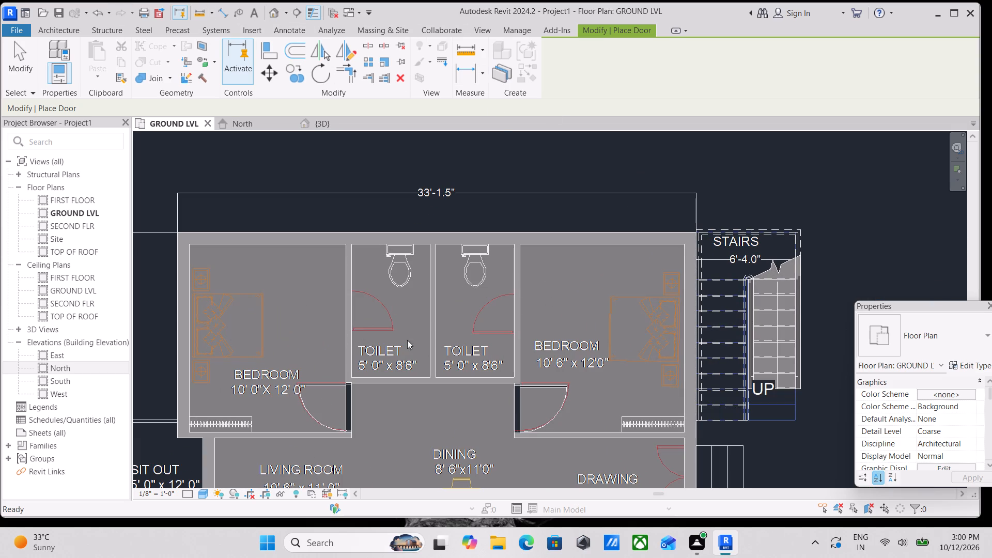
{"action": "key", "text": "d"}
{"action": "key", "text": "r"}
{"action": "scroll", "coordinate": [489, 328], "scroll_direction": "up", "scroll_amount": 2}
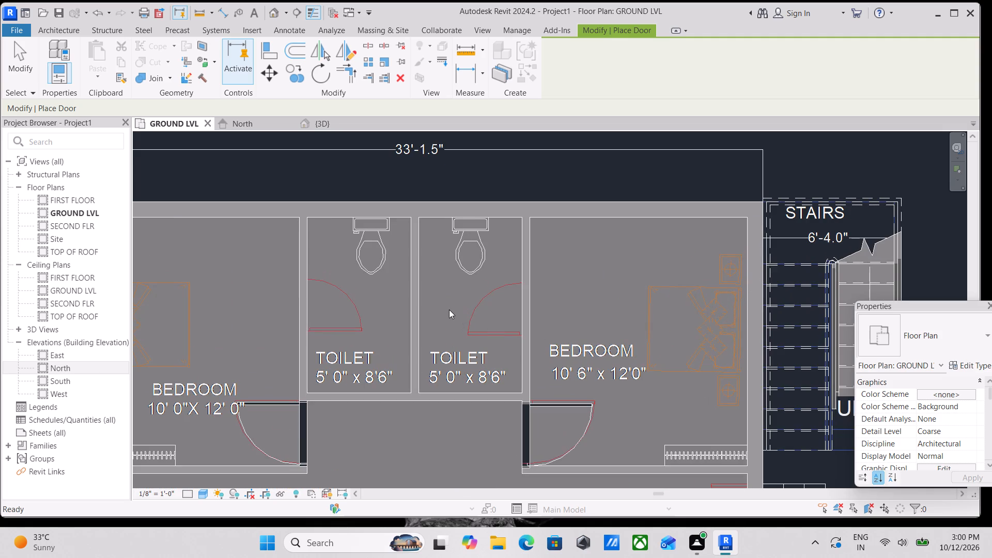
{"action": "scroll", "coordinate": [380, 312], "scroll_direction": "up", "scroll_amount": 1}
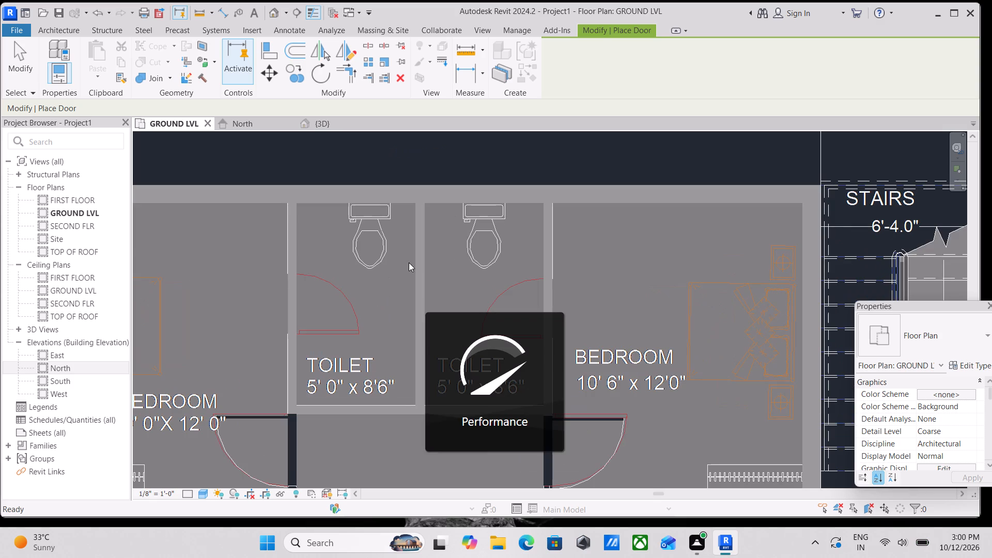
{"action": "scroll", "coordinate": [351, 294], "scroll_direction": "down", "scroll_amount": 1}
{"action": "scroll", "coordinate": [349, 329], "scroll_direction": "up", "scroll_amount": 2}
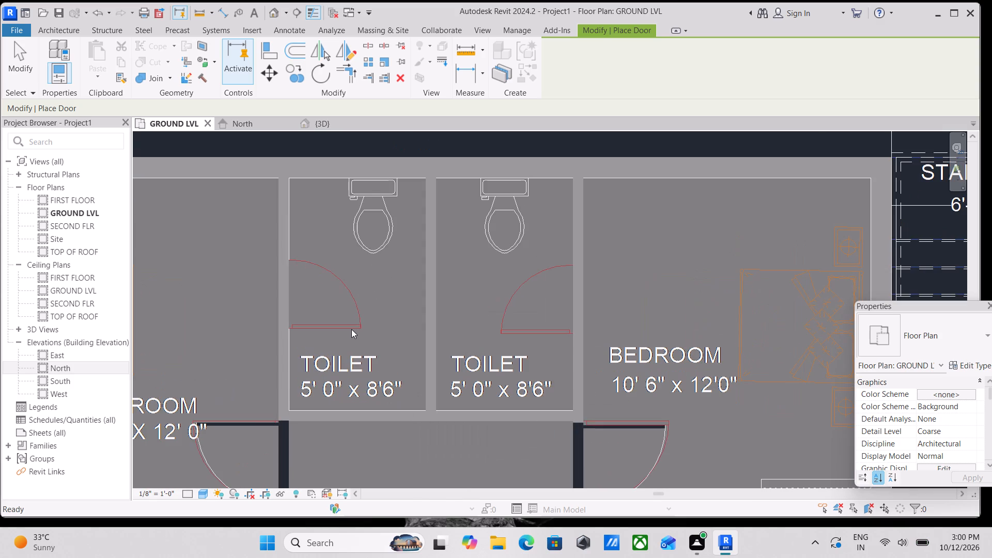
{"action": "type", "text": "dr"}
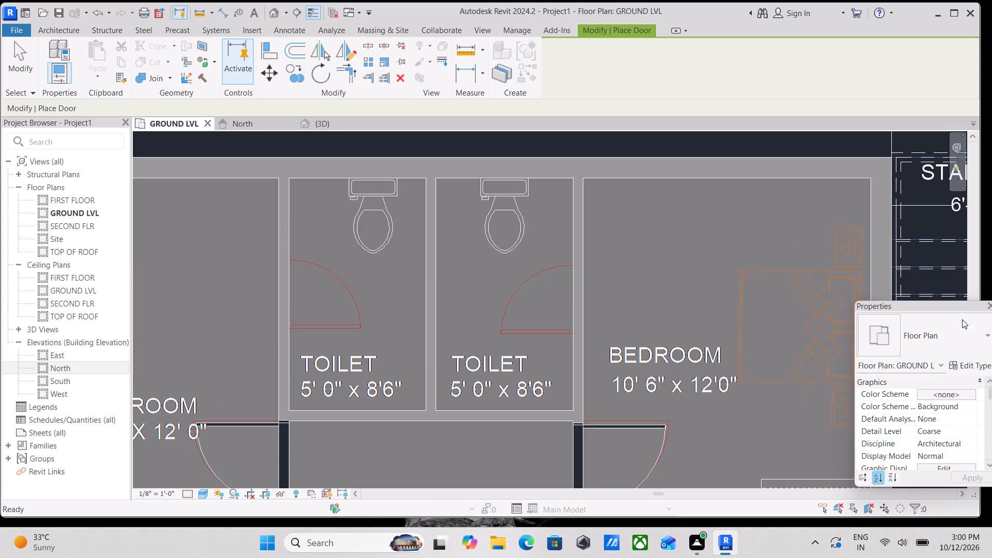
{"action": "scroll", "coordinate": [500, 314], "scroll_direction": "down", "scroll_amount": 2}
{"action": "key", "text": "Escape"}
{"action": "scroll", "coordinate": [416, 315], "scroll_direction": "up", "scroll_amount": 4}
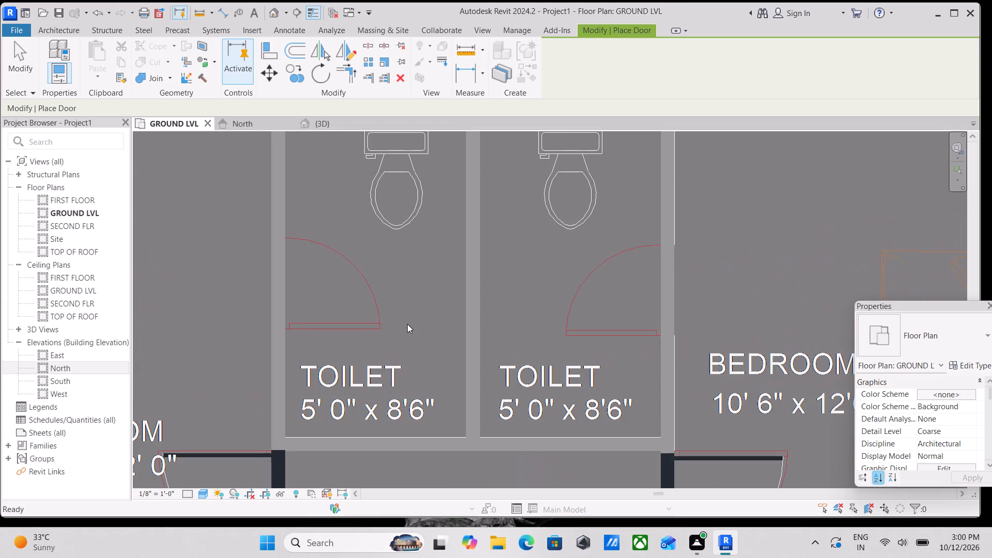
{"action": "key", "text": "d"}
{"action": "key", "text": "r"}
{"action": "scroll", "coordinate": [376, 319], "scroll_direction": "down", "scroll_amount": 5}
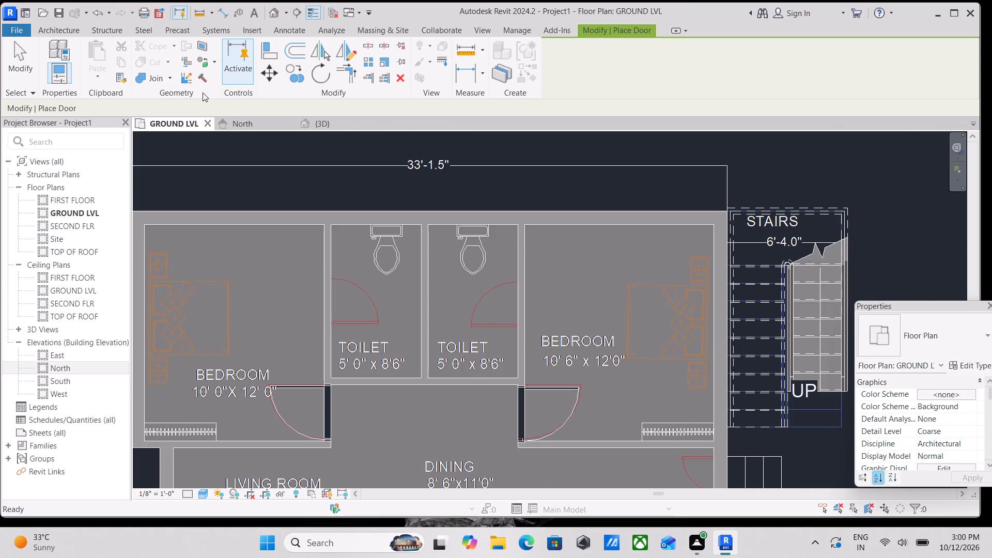
Start placing a door and review the door families and sizes available in the project.
{"action": "left_click", "coordinate": [48, 22]}
{"action": "left_click", "coordinate": [49, 25]}
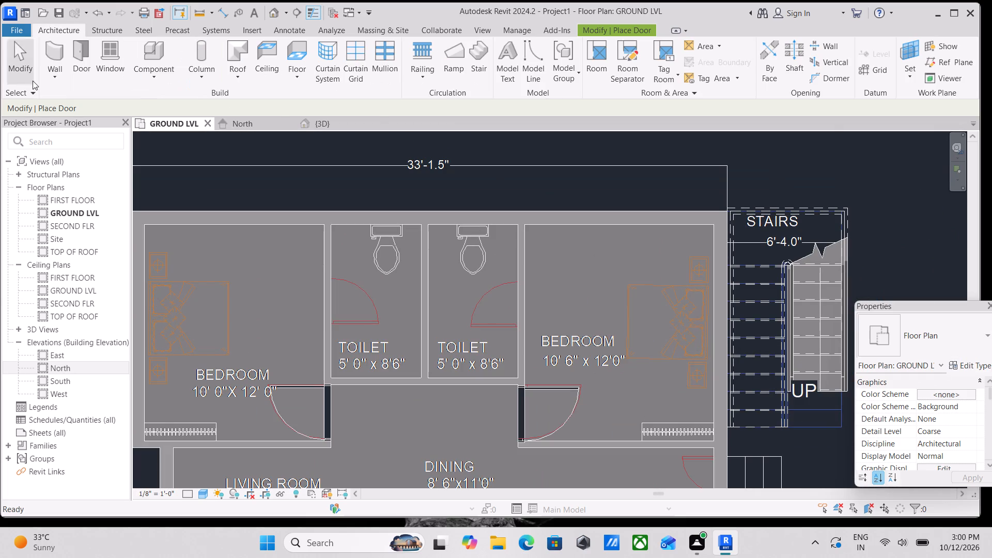
{"action": "left_click", "coordinate": [79, 65]}
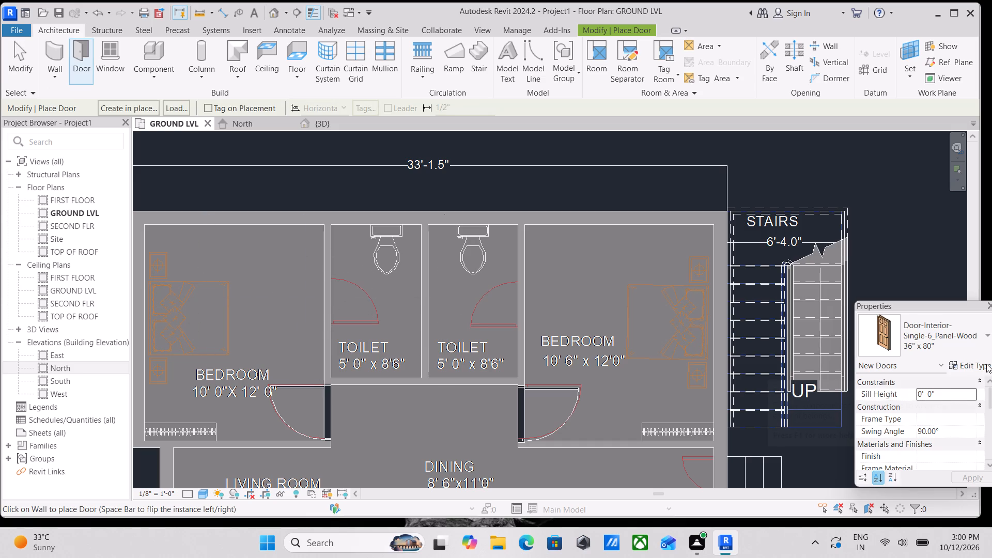
{"action": "left_click", "coordinate": [985, 341]}
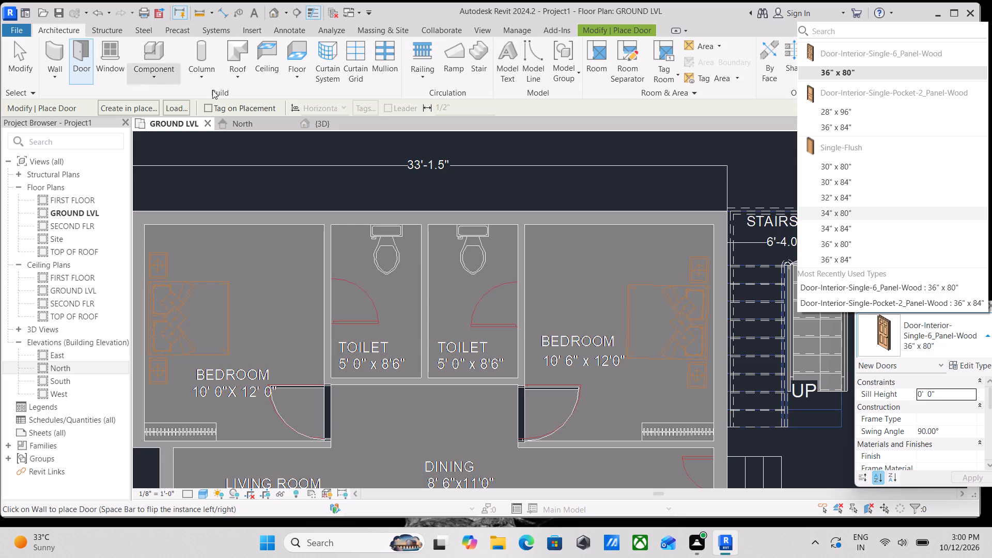
{"action": "key", "text": "Escape"}
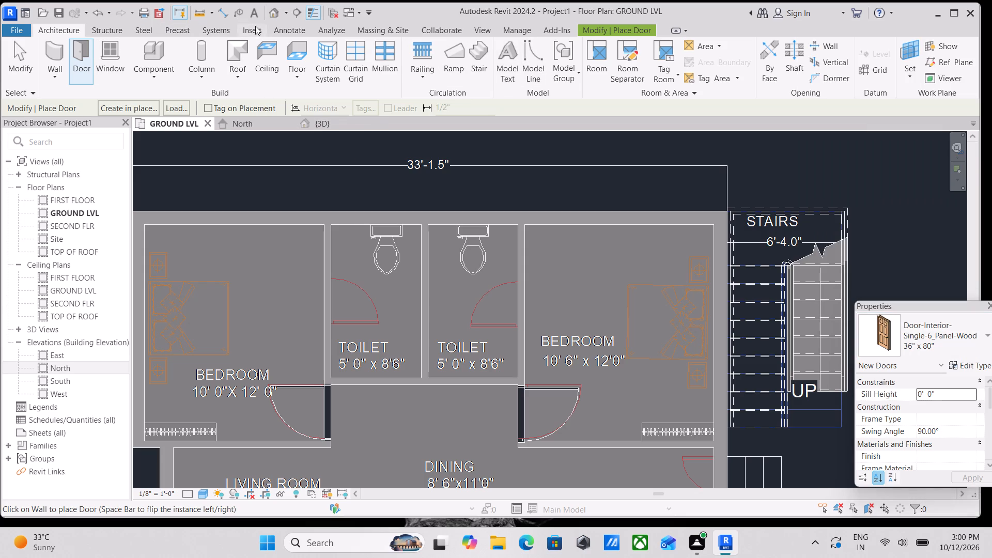
Load the 28" x 80" type of the Door-Interior-Single-Pocket-2_Panel-Wood family from the Residential library.
{"action": "left_click", "coordinate": [255, 26]}
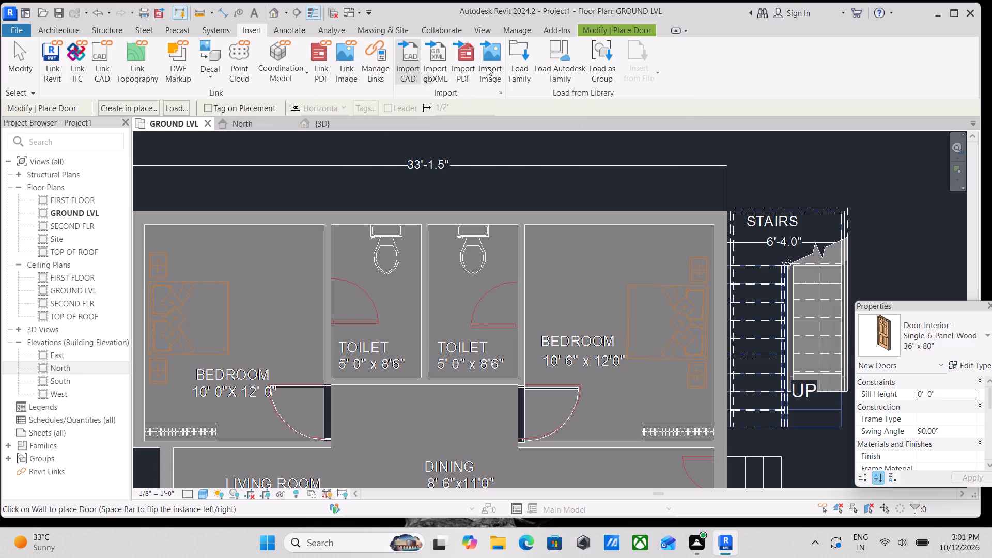
{"action": "left_click", "coordinate": [521, 64]}
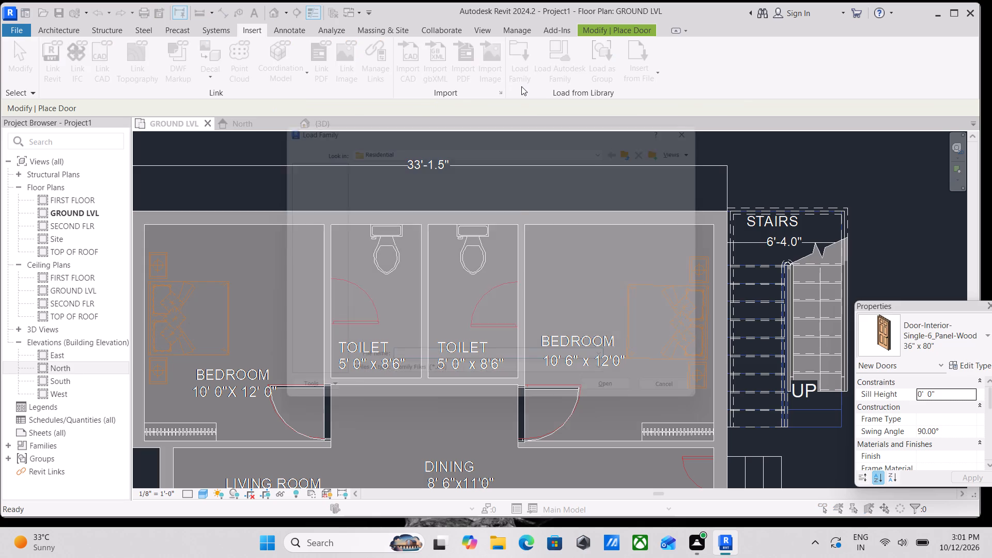
{"action": "left_click", "coordinate": [458, 175]}
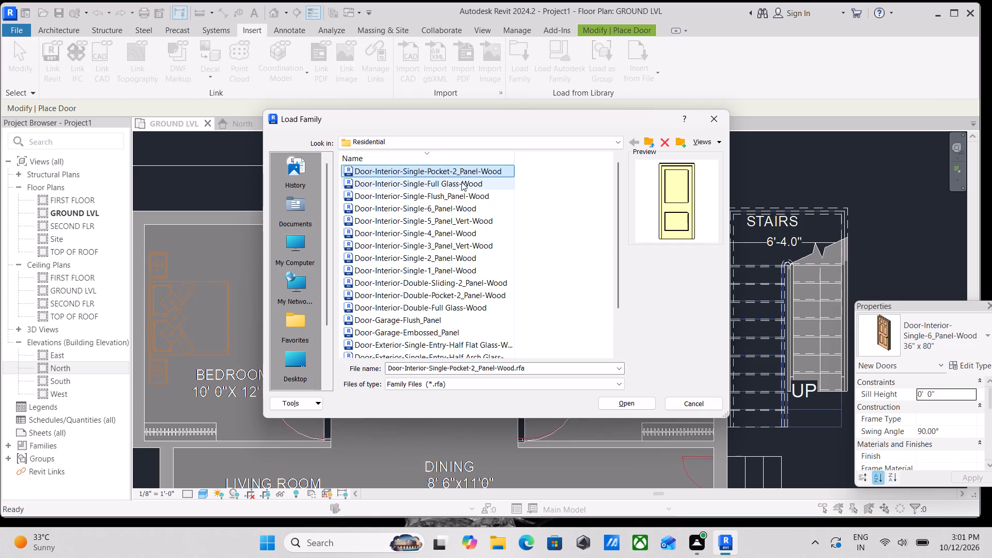
{"action": "left_click", "coordinate": [611, 404]}
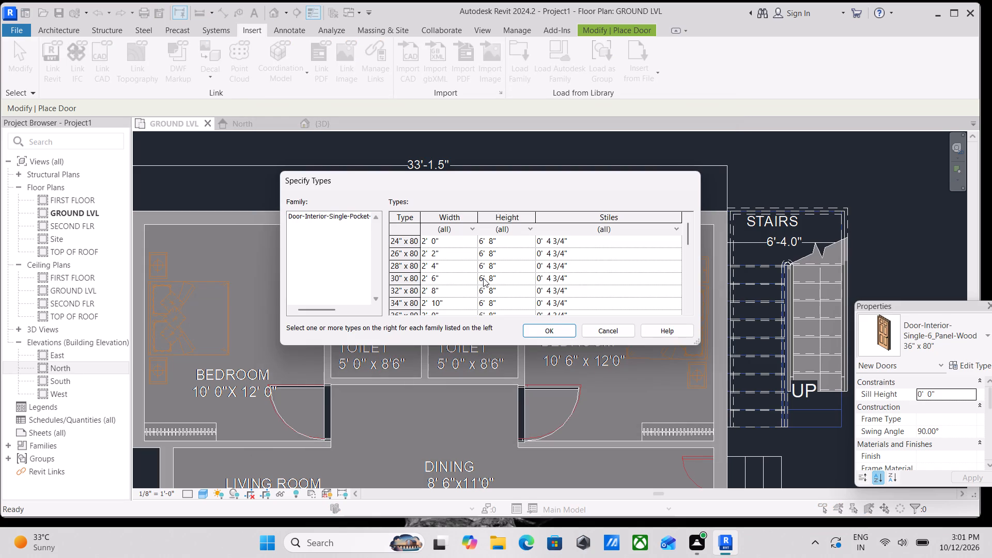
{"action": "scroll", "coordinate": [439, 284], "scroll_direction": "down", "scroll_amount": 1}
{"action": "scroll", "coordinate": [428, 253], "scroll_direction": "up", "scroll_amount": 1}
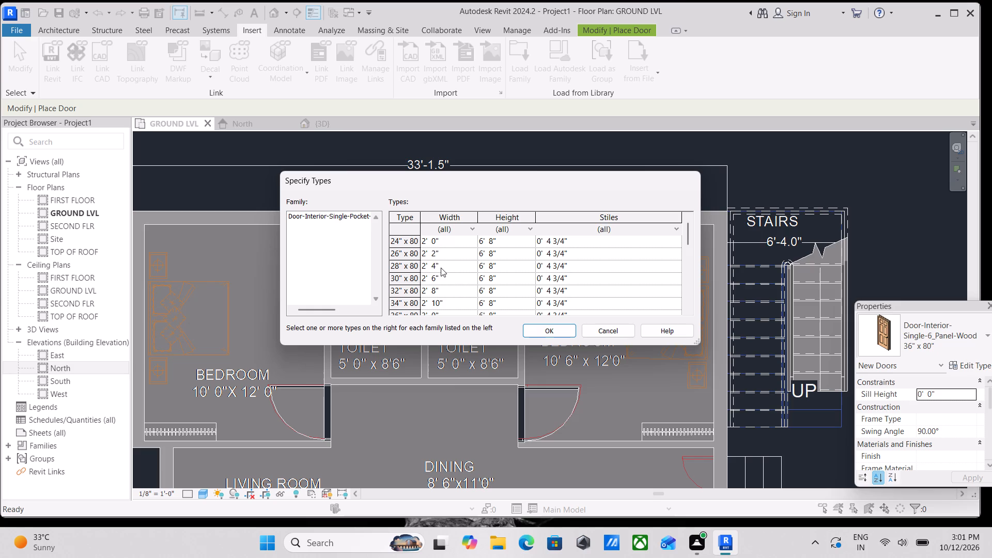
{"action": "left_click", "coordinate": [441, 268]}
{"action": "left_click", "coordinate": [547, 329]}
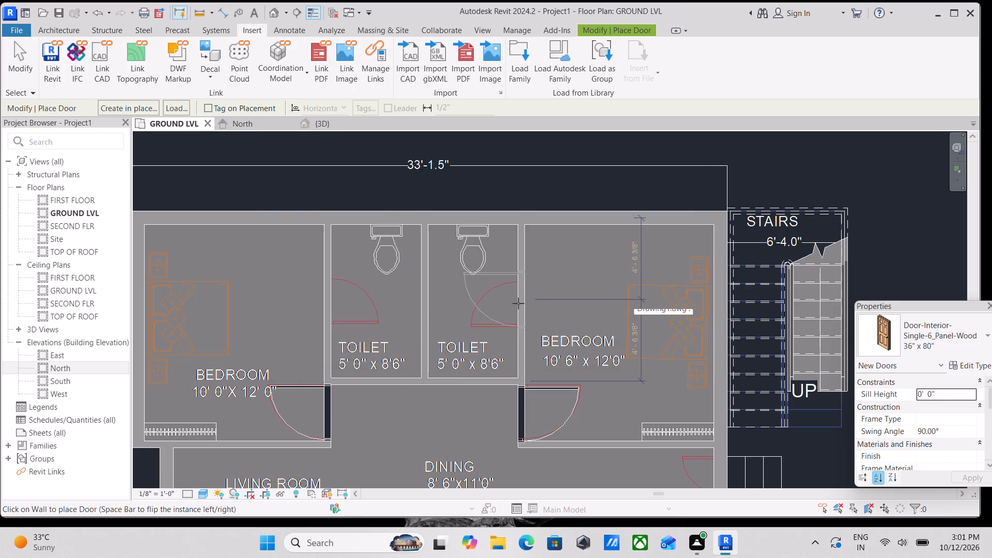
Place a 36" x 80" Door-Interior-Single-6_Panel-Wood in the wall between the 10'6" x 12'0" bedroom and its toilet, flipped to match the plan's swing.
{"action": "key", "text": "space"}
{"action": "scroll", "coordinate": [518, 303], "scroll_direction": "up", "scroll_amount": 3}
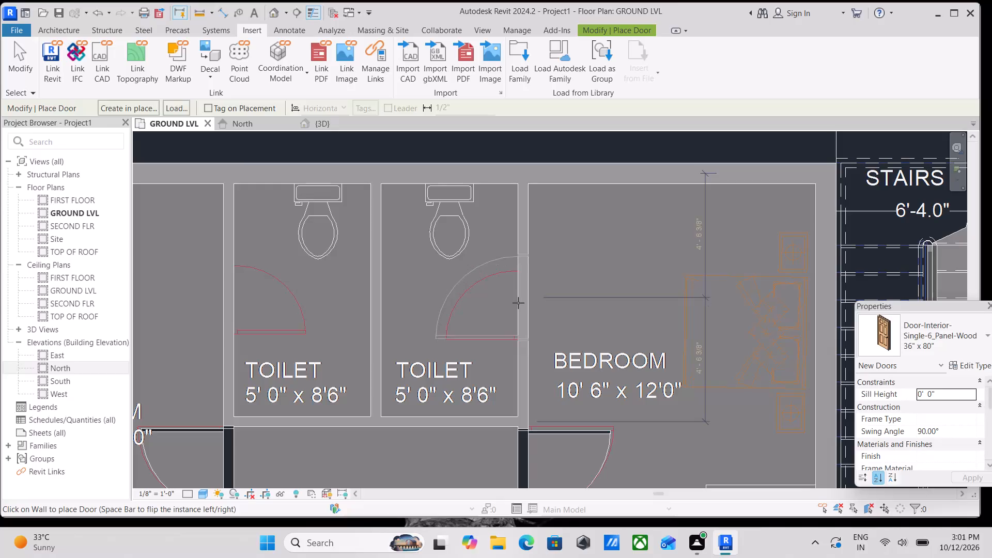
{"action": "left_click", "coordinate": [518, 303]}
{"action": "scroll", "coordinate": [518, 303], "scroll_direction": "down", "scroll_amount": 3}
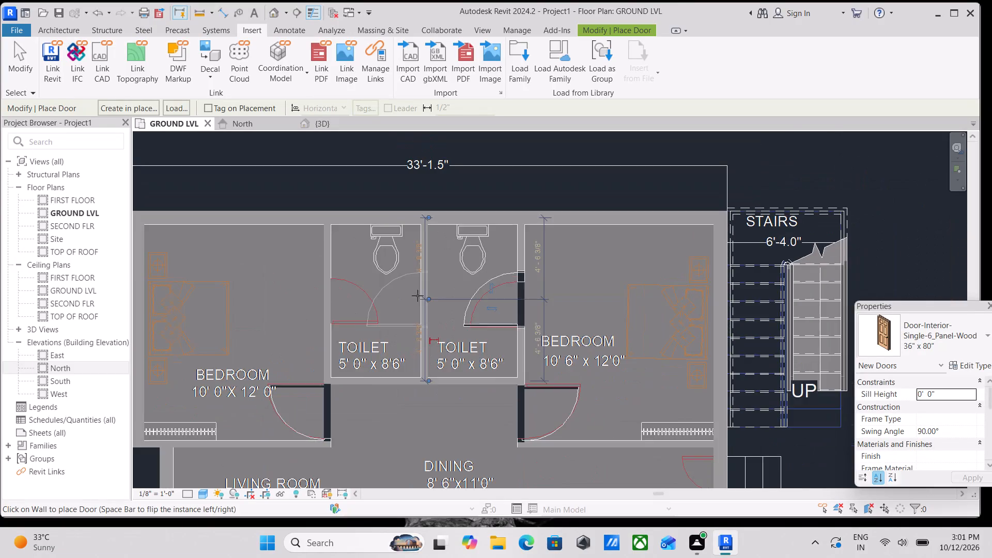
{"action": "middle_click_drag", "start_coordinate": [419, 296], "coordinate": [638, 333]}
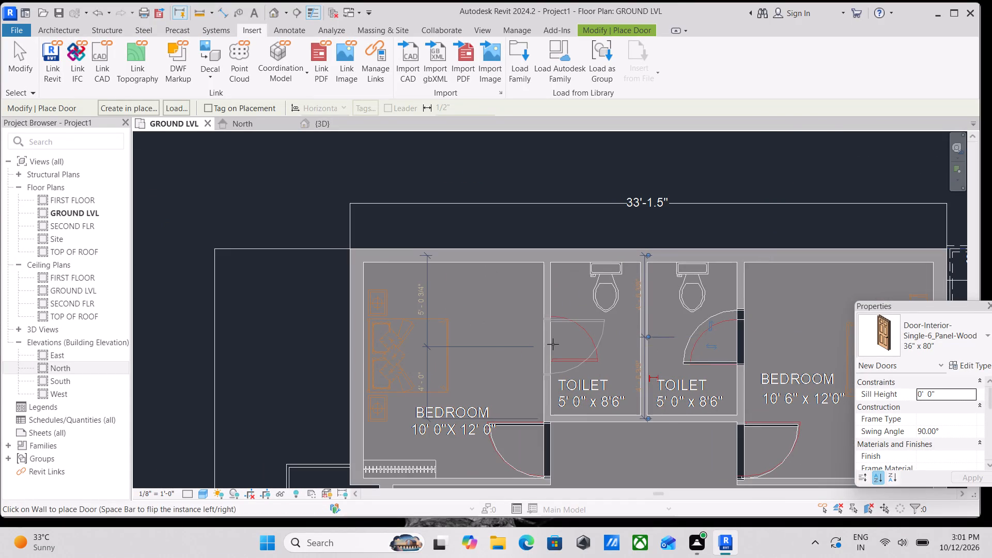
{"action": "scroll", "coordinate": [593, 346], "scroll_direction": "up", "scroll_amount": 3}
{"action": "key", "text": "Escape"}
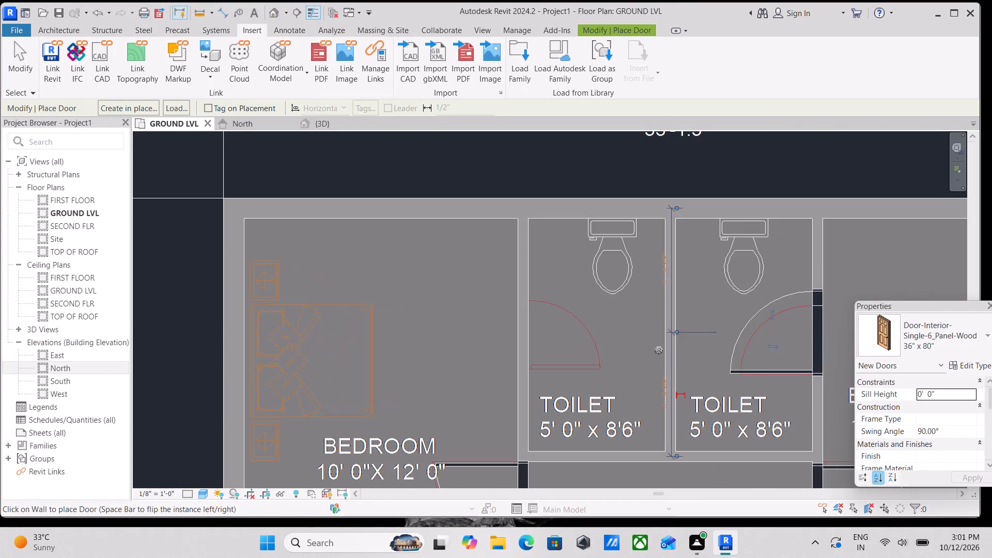
{"action": "key", "text": "Escape"}
{"action": "key", "text": "Escape"}
Examine the newly placed toilet door against the door outline in the imported plan.
{"action": "left_click", "coordinate": [774, 371]}
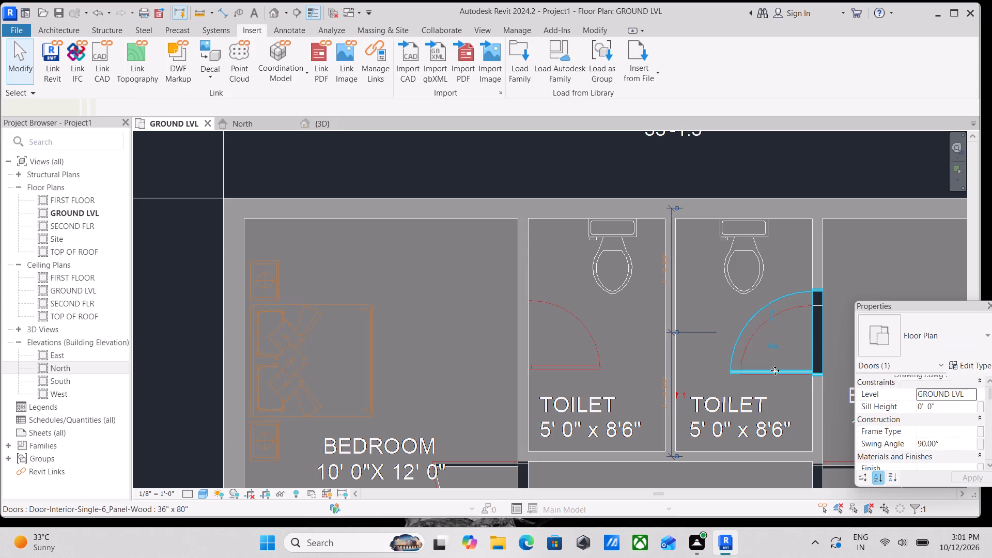
{"action": "scroll", "coordinate": [775, 370], "scroll_direction": "down", "scroll_amount": 1}
{"action": "scroll", "coordinate": [828, 370], "scroll_direction": "up", "scroll_amount": 3}
{"action": "scroll", "coordinate": [783, 379], "scroll_direction": "up", "scroll_amount": 3}
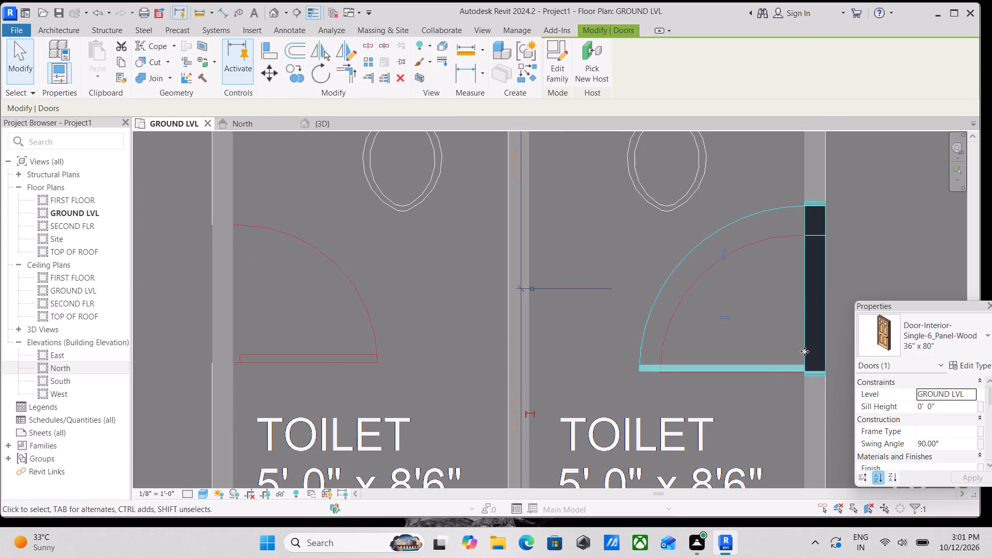
{"action": "key", "text": "Escape"}
{"action": "scroll", "coordinate": [816, 341], "scroll_direction": "down", "scroll_amount": 1}
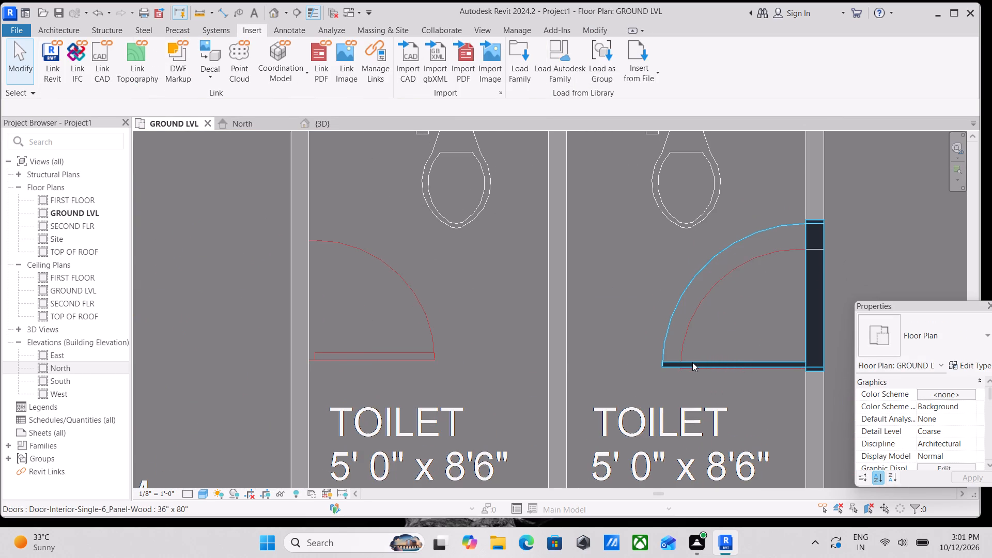
Flip the 10'0" x 12'0" bedroom's door to swing out toward the dining side, hinged at the end away from the toilets.
{"action": "scroll", "coordinate": [692, 362], "scroll_direction": "down", "scroll_amount": 6}
{"action": "middle_click_drag", "start_coordinate": [523, 438], "coordinate": [546, 352]}
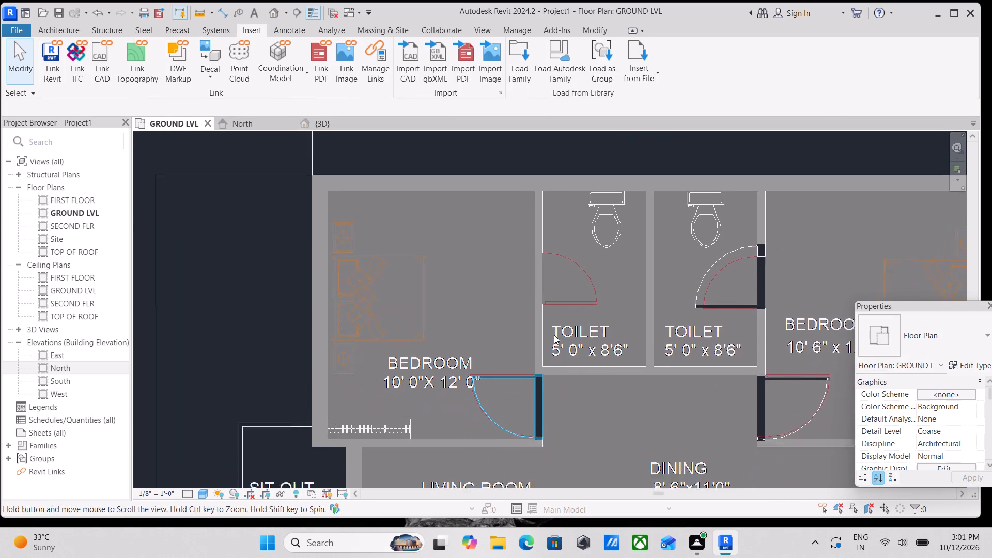
{"action": "scroll", "coordinate": [525, 361], "scroll_direction": "up", "scroll_amount": 3}
{"action": "left_click", "coordinate": [490, 337]}
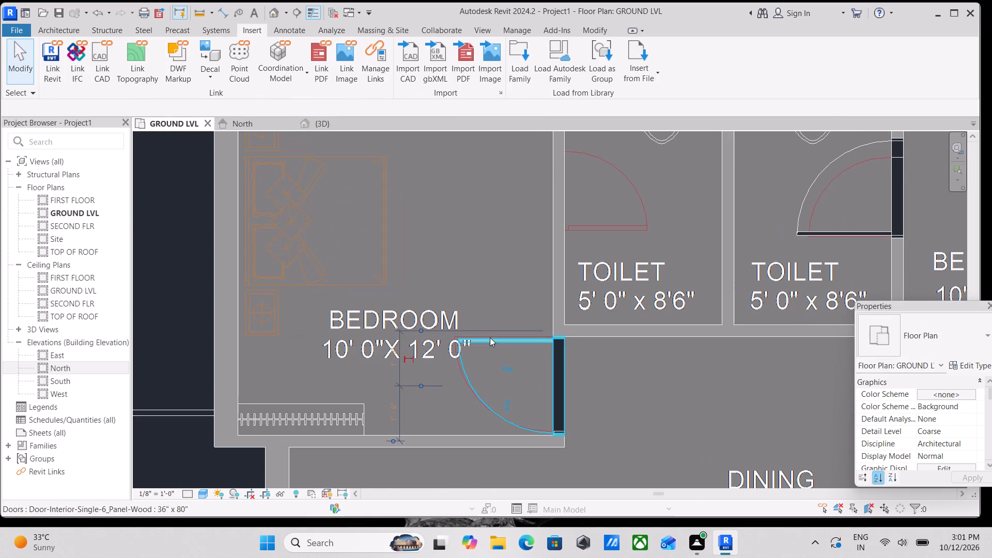
{"action": "key", "text": "space"}
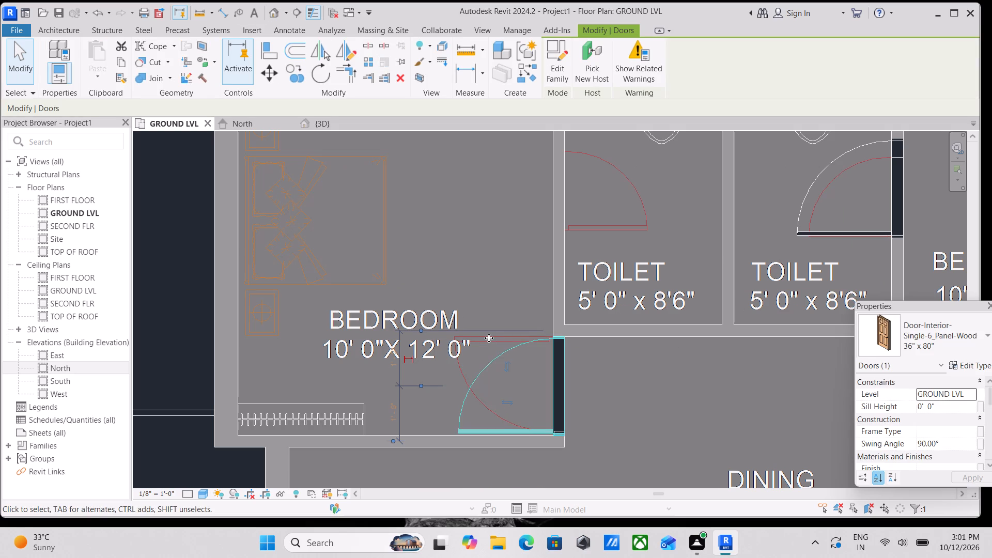
{"action": "key", "text": "Escape"}
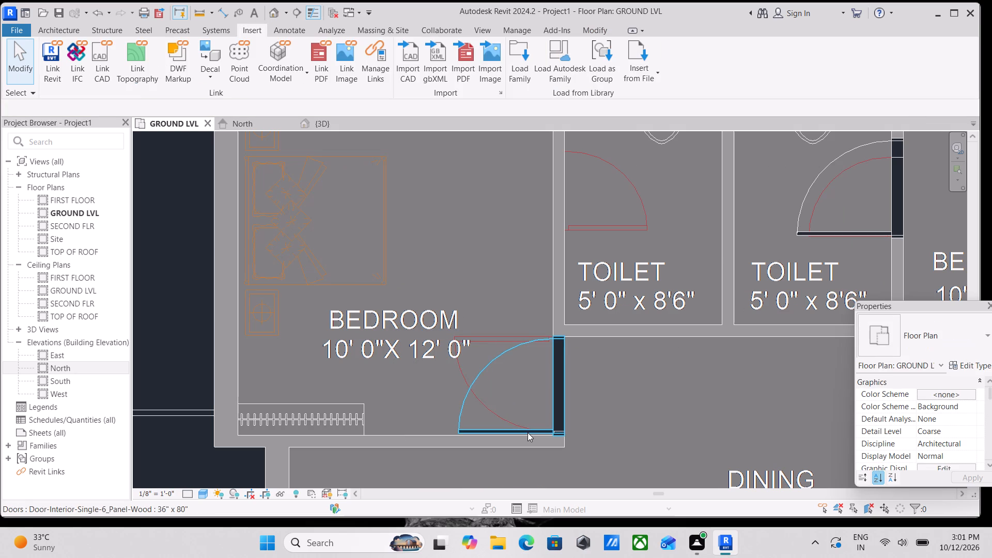
{"action": "left_click", "coordinate": [528, 432]}
{"action": "key", "text": "space"}
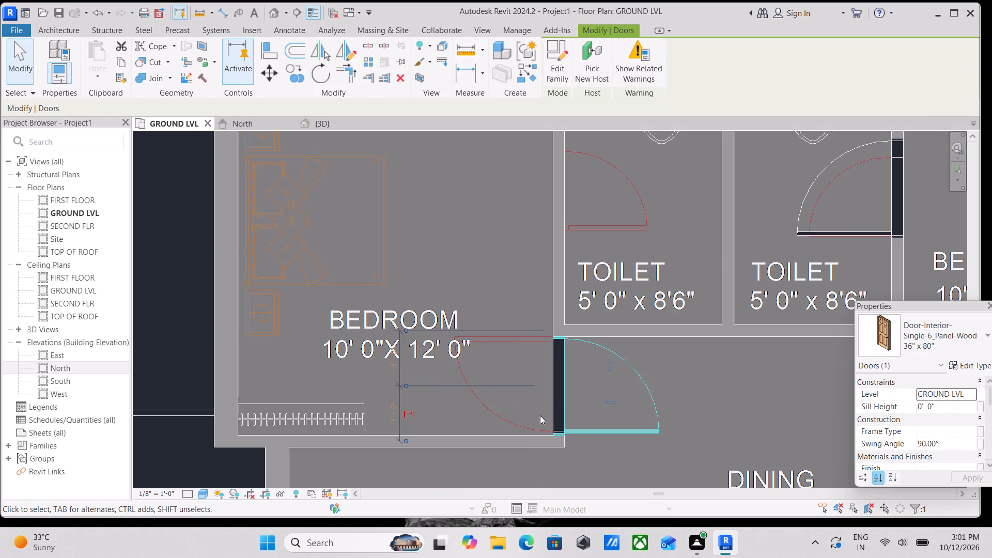
{"action": "key", "text": "Escape"}
Examine the bedroom and toilet doors against the door outlines in the imported plan.
{"action": "scroll", "coordinate": [567, 384], "scroll_direction": "up", "scroll_amount": 3}
{"action": "scroll", "coordinate": [574, 376], "scroll_direction": "down", "scroll_amount": 1}
{"action": "middle_click_drag", "start_coordinate": [558, 376], "coordinate": [448, 365]}
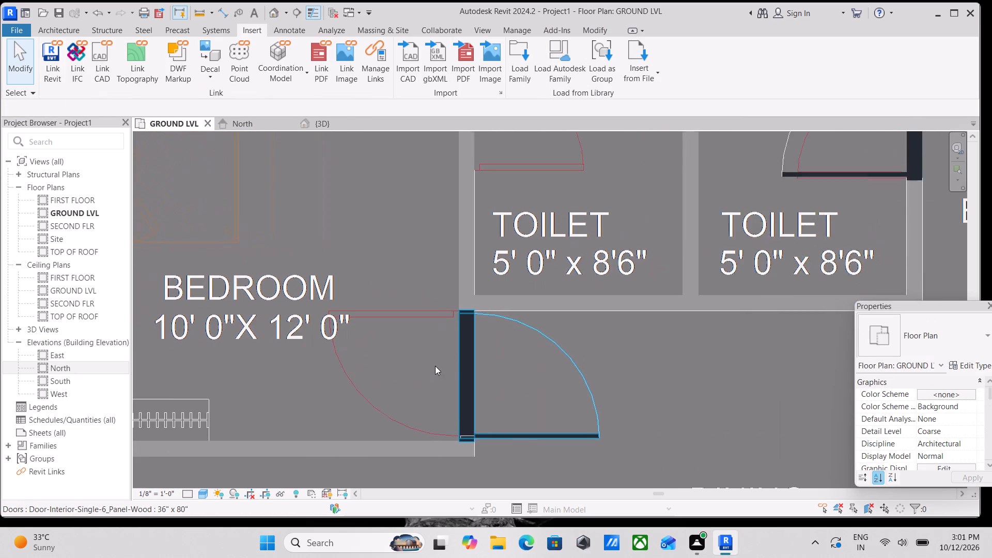
{"action": "scroll", "coordinate": [438, 365], "scroll_direction": "down", "scroll_amount": 3}
{"action": "middle_click_drag", "start_coordinate": [460, 370], "coordinate": [461, 418]}
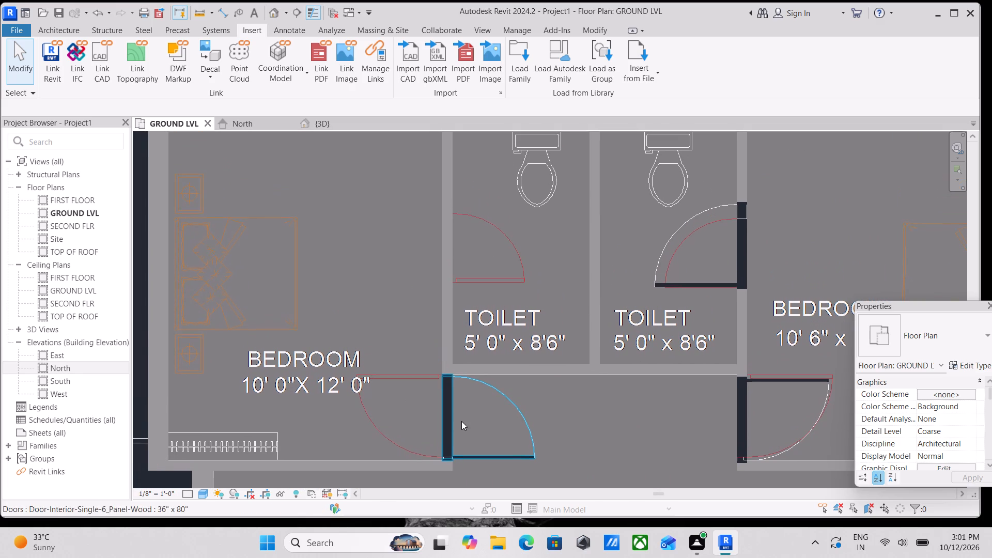
{"action": "middle_click_drag", "start_coordinate": [518, 388], "coordinate": [507, 407]}
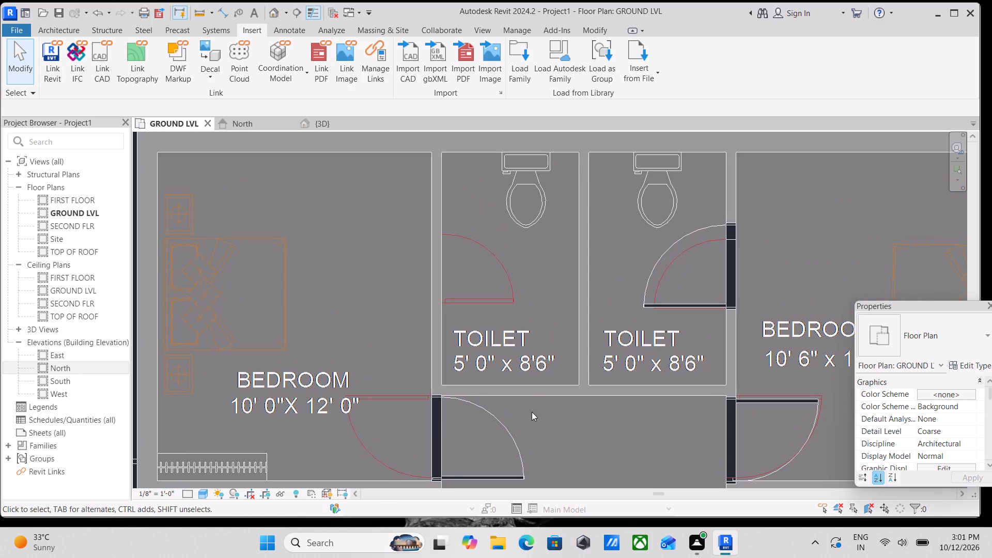
{"action": "scroll", "coordinate": [534, 415], "scroll_direction": "down", "scroll_amount": 1}
{"action": "scroll", "coordinate": [639, 373], "scroll_direction": "up", "scroll_amount": 2}
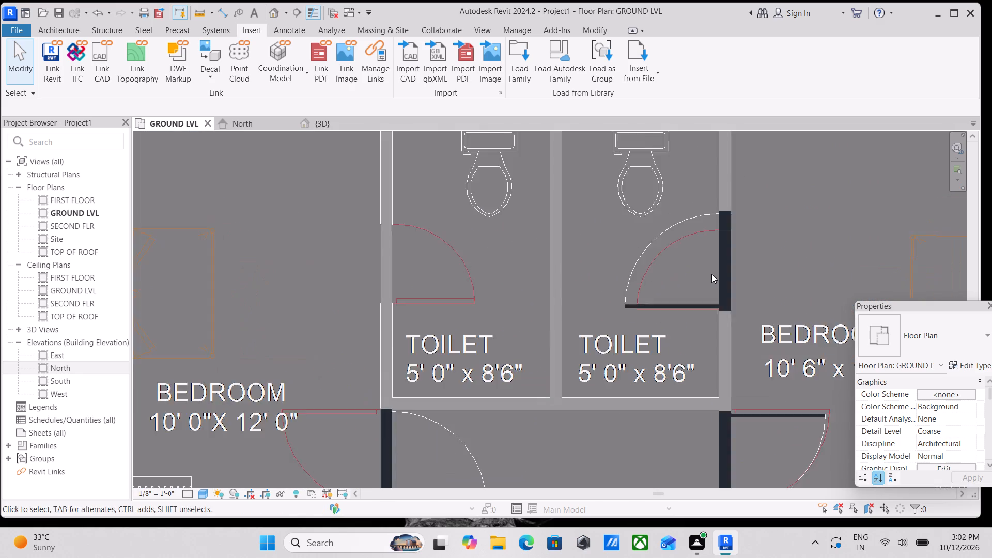
{"action": "scroll", "coordinate": [711, 273], "scroll_direction": "up", "scroll_amount": 3}
{"action": "scroll", "coordinate": [325, 224], "scroll_direction": "down", "scroll_amount": 3}
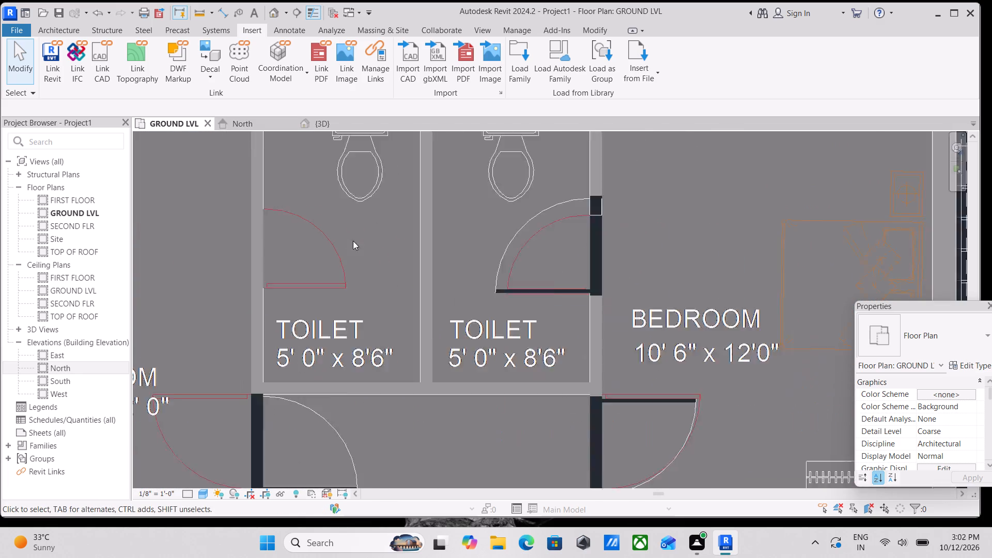
{"action": "scroll", "coordinate": [353, 241], "scroll_direction": "down", "scroll_amount": 3}
{"action": "middle_click_drag", "start_coordinate": [402, 276], "coordinate": [408, 331]}
Inspect the placed interior doors in the 3D view, ending back in the GROUND LVL plan at the toilets.
{"action": "left_click", "coordinate": [327, 123]}
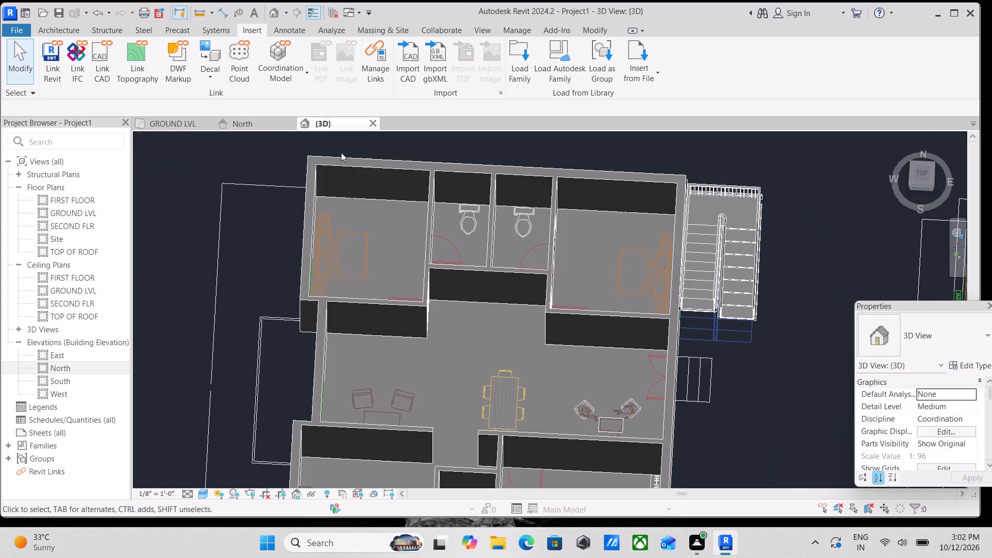
{"action": "middle_click_drag", "start_coordinate": [510, 379], "coordinate": [396, 290], "text": "shift"}
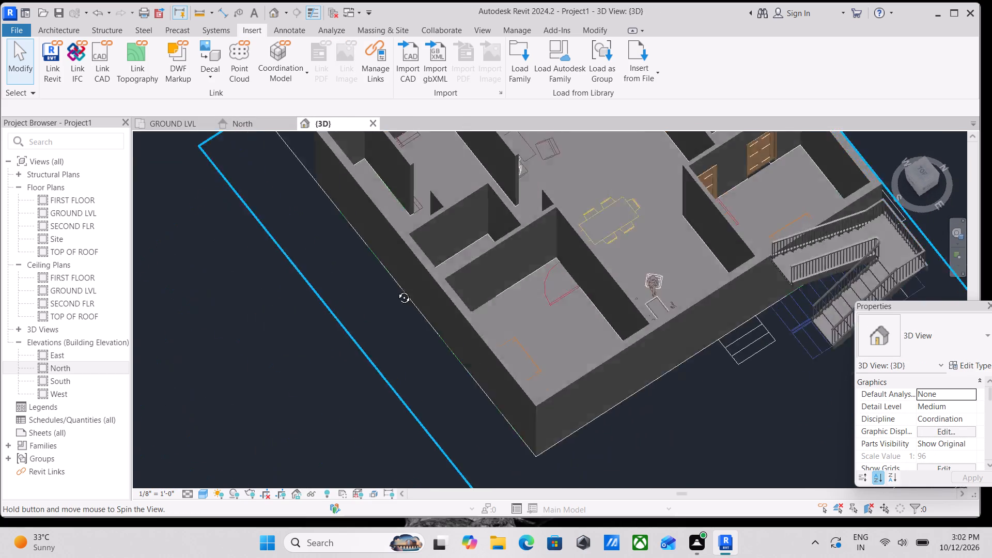
{"action": "middle_click_drag", "start_coordinate": [396, 290], "coordinate": [439, 212], "text": "shift"}
{"action": "scroll", "coordinate": [500, 316], "scroll_direction": "down", "scroll_amount": 2}
{"action": "scroll", "coordinate": [524, 322], "scroll_direction": "up", "scroll_amount": 6}
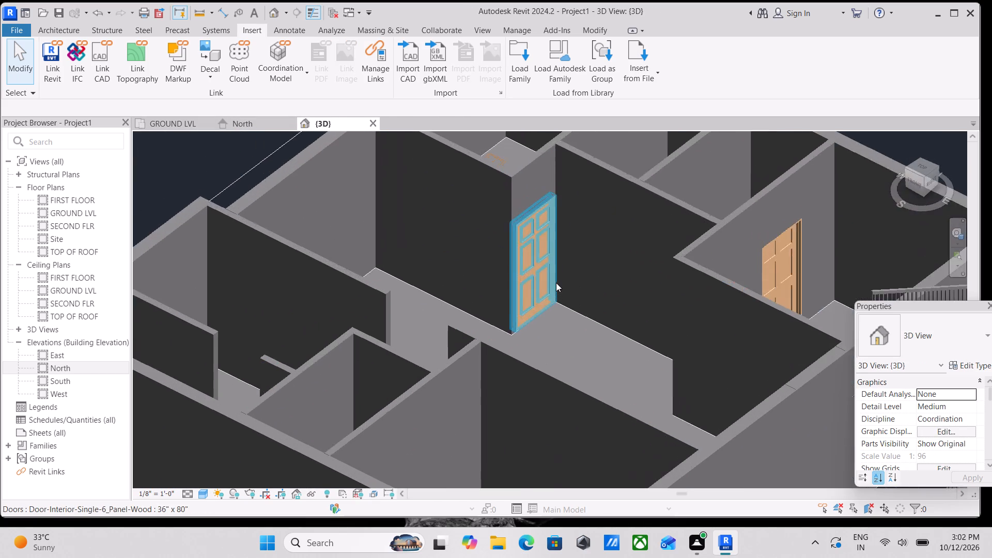
{"action": "scroll", "coordinate": [556, 283], "scroll_direction": "down", "scroll_amount": 2}
{"action": "middle_click_drag", "start_coordinate": [556, 283], "coordinate": [554, 373]}
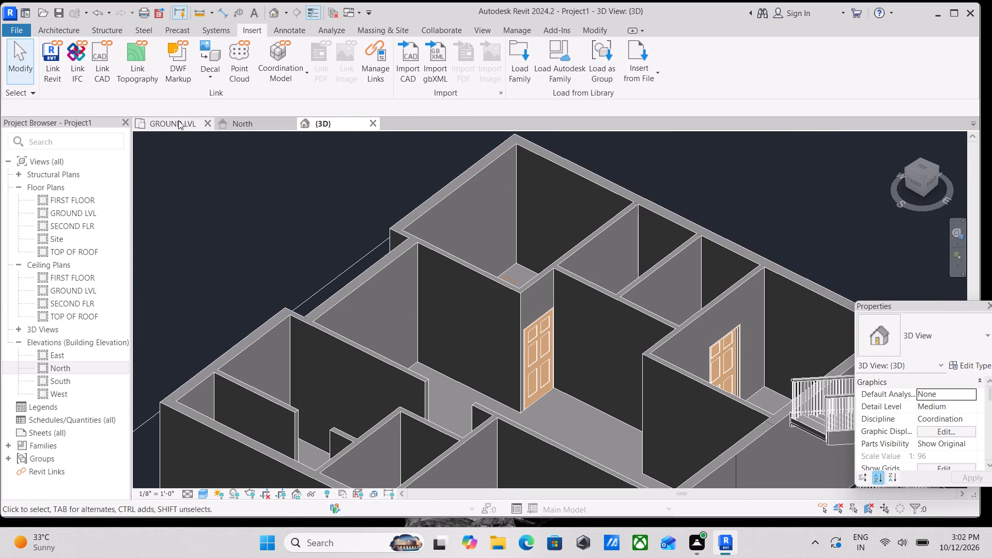
{"action": "left_click", "coordinate": [178, 120]}
{"action": "scroll", "coordinate": [517, 289], "scroll_direction": "down", "scroll_amount": 1}
{"action": "scroll", "coordinate": [529, 305], "scroll_direction": "up", "scroll_amount": 3}
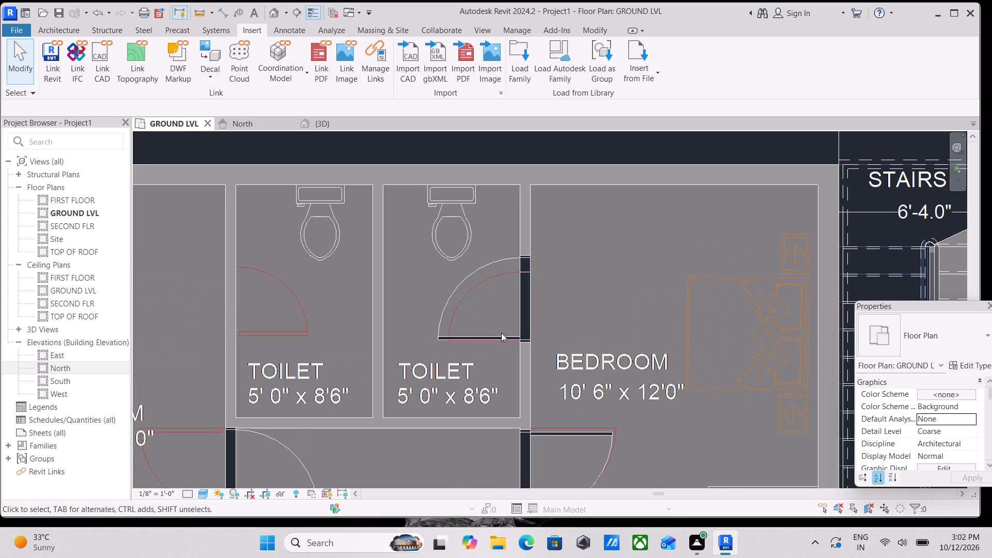
Load the 24" x 80" type of the Door-Interior-Single-Flush_Panel-Wood family from the Residential library.
{"action": "left_click", "coordinate": [499, 336]}
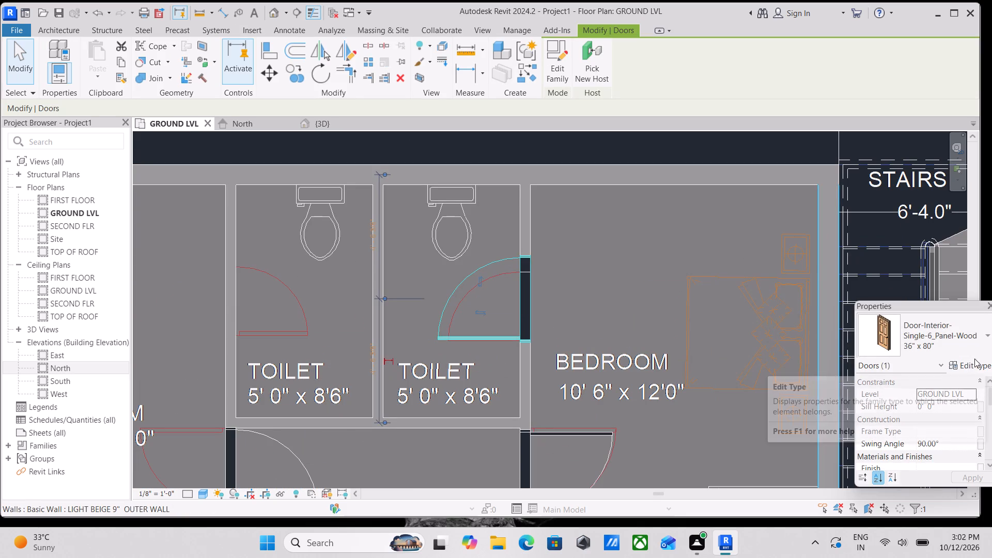
{"action": "scroll", "coordinate": [974, 359], "scroll_direction": "up", "scroll_amount": 1}
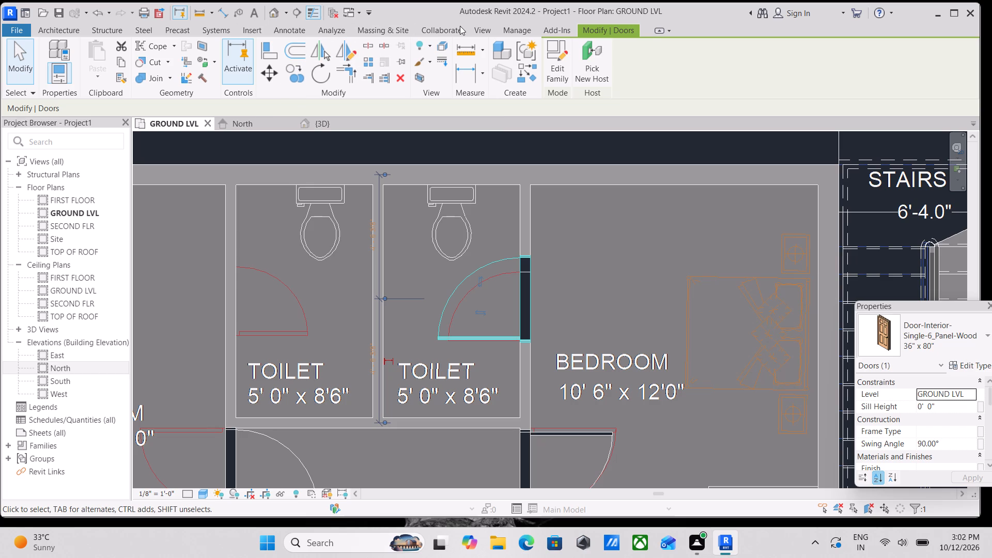
{"action": "left_click", "coordinate": [213, 30]}
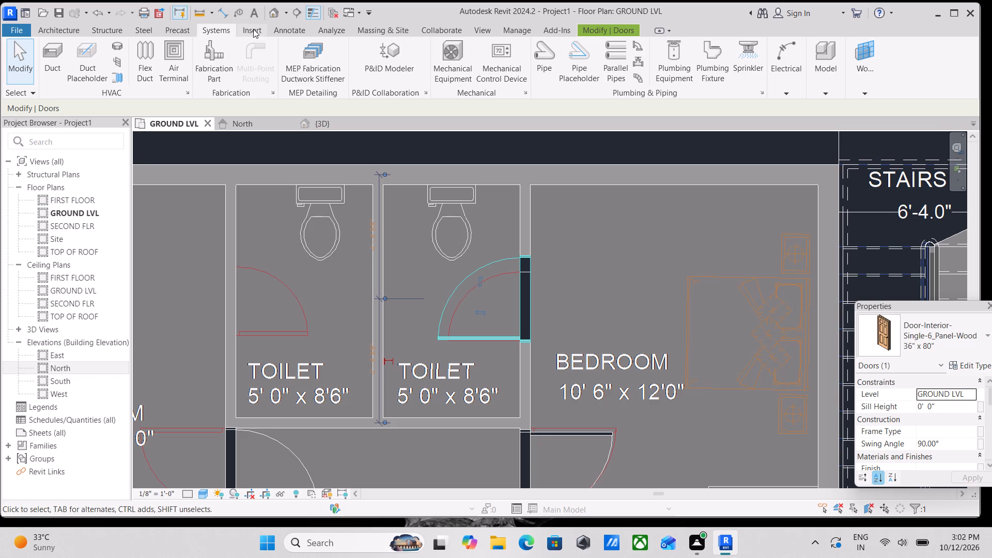
{"action": "left_click", "coordinate": [48, 28]}
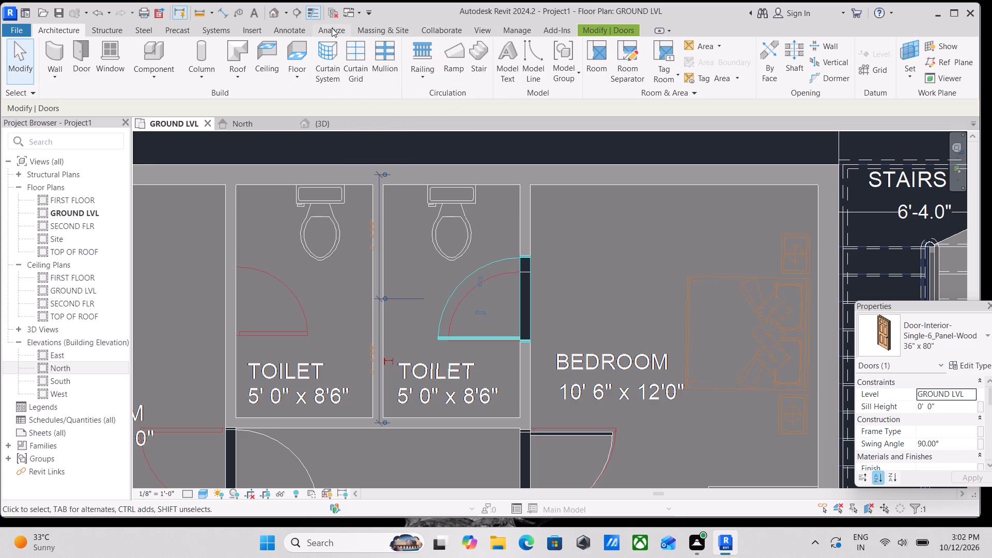
{"action": "left_click", "coordinate": [253, 29]}
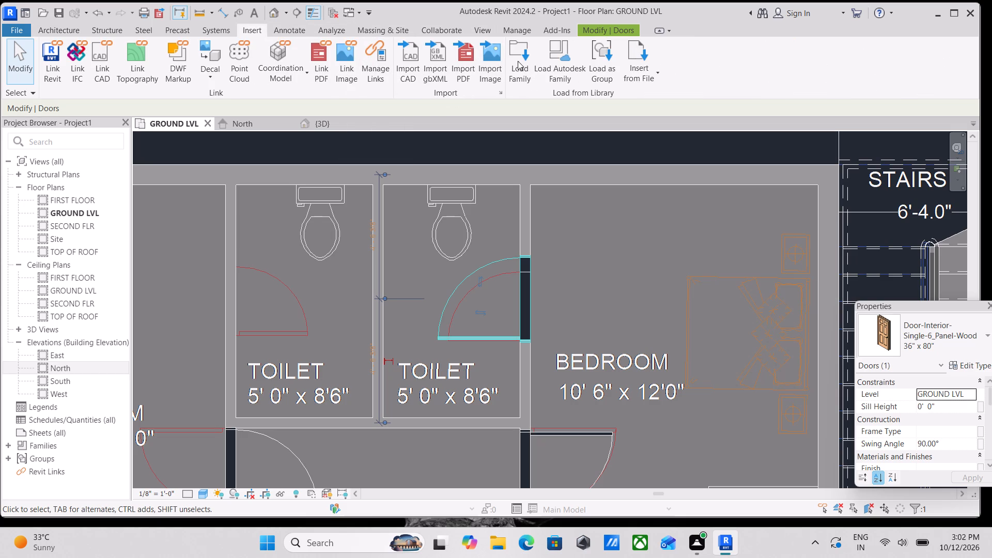
{"action": "left_click", "coordinate": [525, 63]}
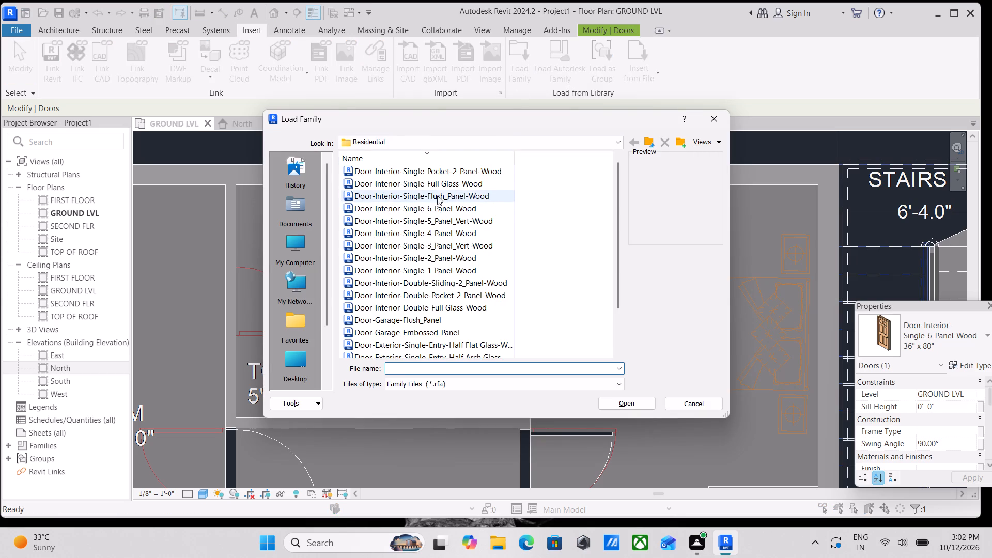
{"action": "left_click", "coordinate": [438, 193]}
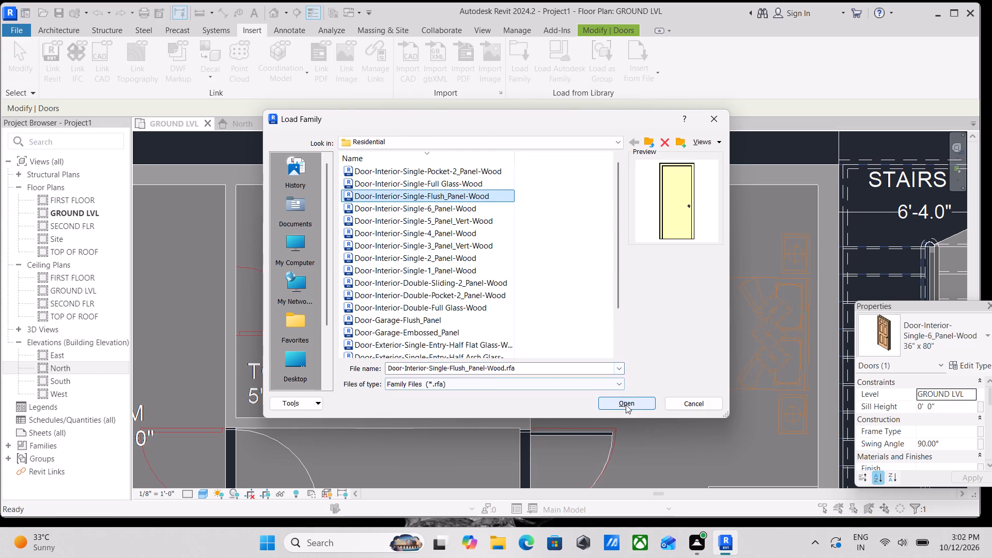
{"action": "left_click", "coordinate": [626, 405]}
{"action": "scroll", "coordinate": [439, 281], "scroll_direction": "down", "scroll_amount": 1}
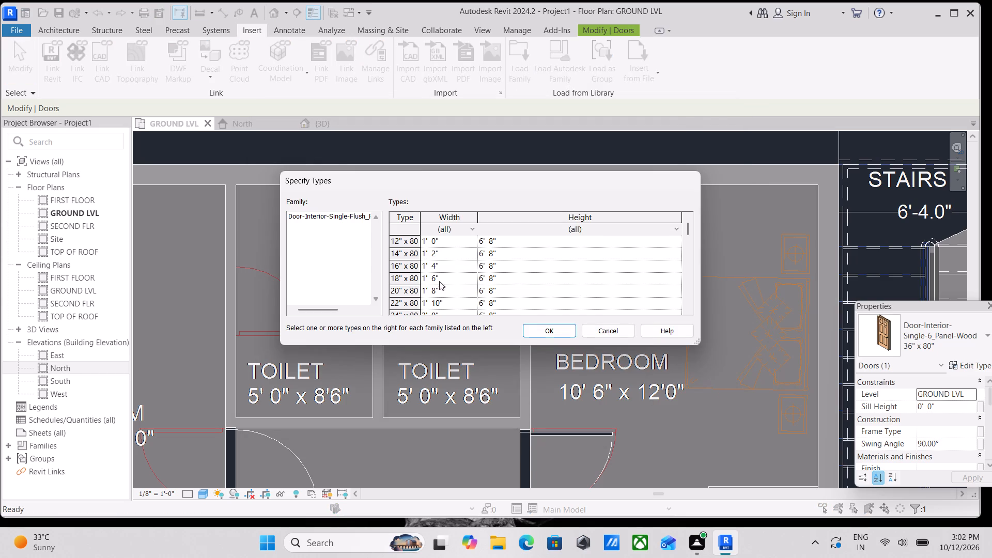
{"action": "scroll", "coordinate": [439, 281], "scroll_direction": "down", "scroll_amount": 1}
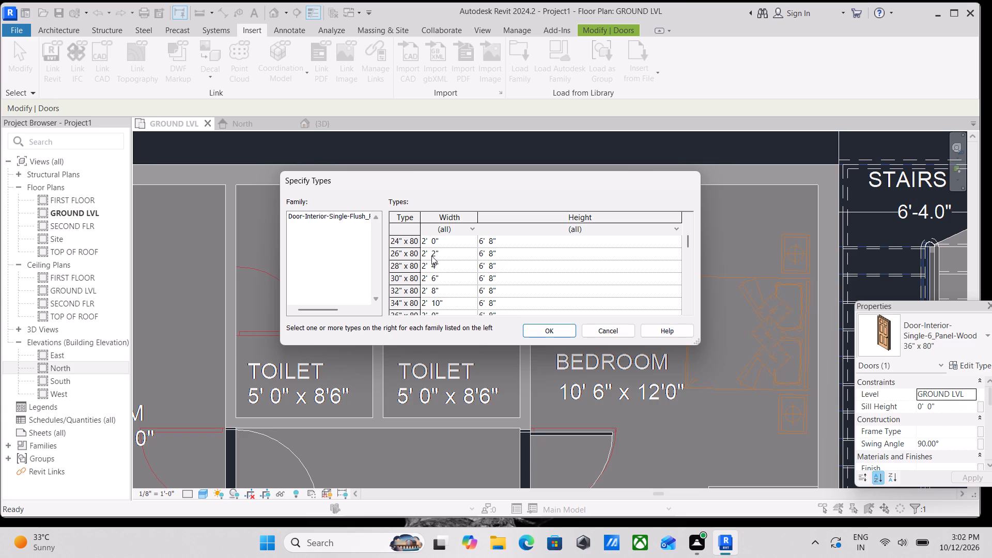
{"action": "left_click", "coordinate": [434, 242]}
{"action": "left_click", "coordinate": [554, 331]}
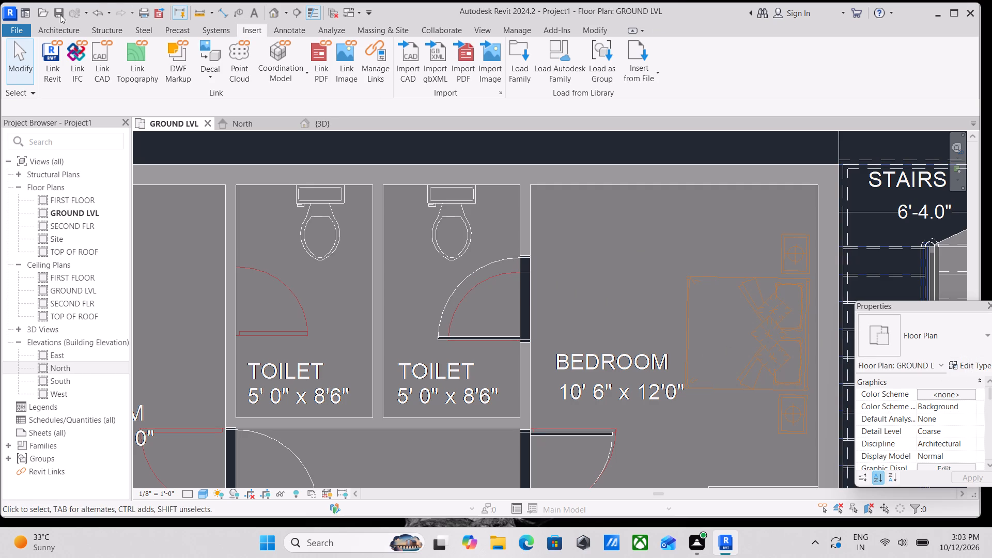
Place a 24" x 80" Door-Interior-Single-Flush_Panel-Wood between the 10'0" x 12'0" bedroom and its toilet, swinging into the toilet as in the plan.
{"action": "left_click", "coordinate": [48, 28]}
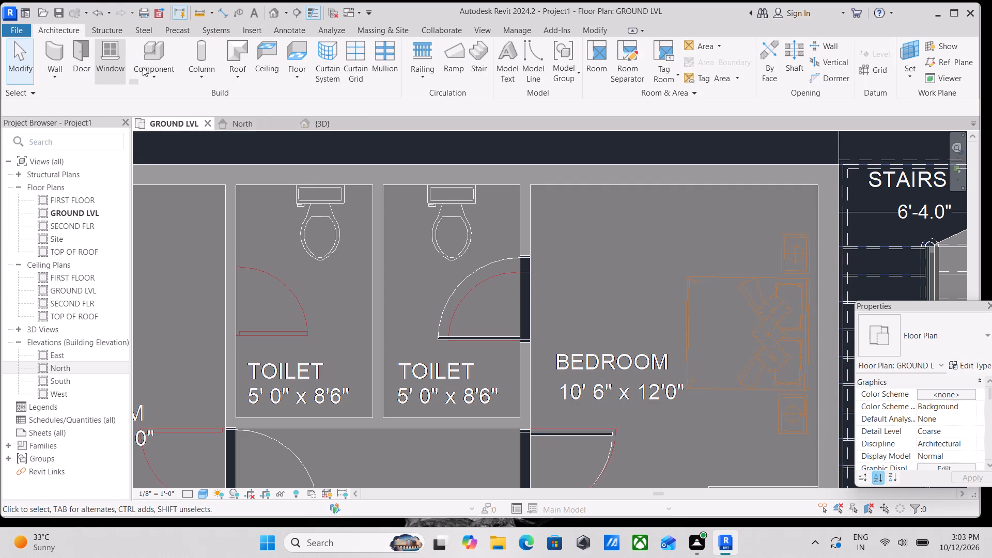
{"action": "left_click", "coordinate": [86, 65]}
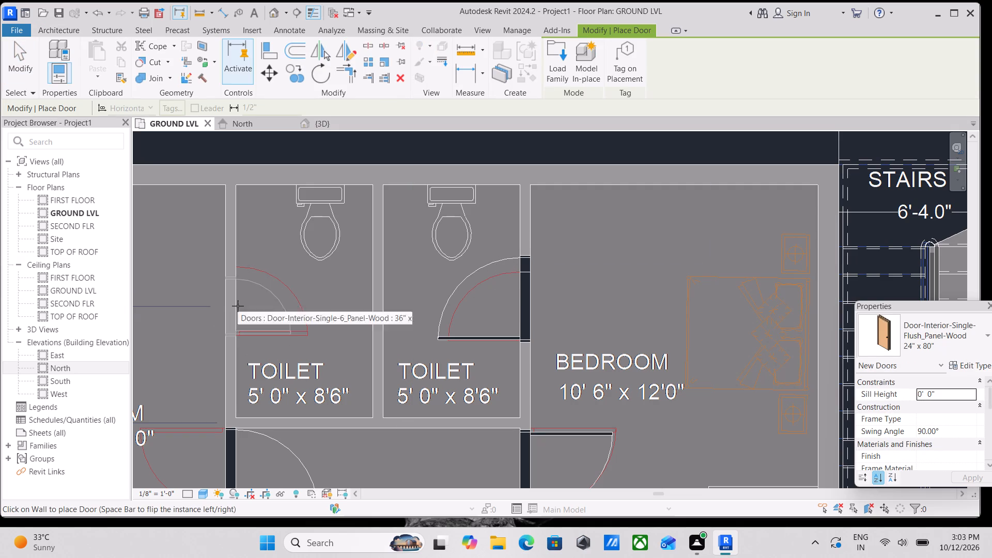
{"action": "left_click", "coordinate": [238, 309]}
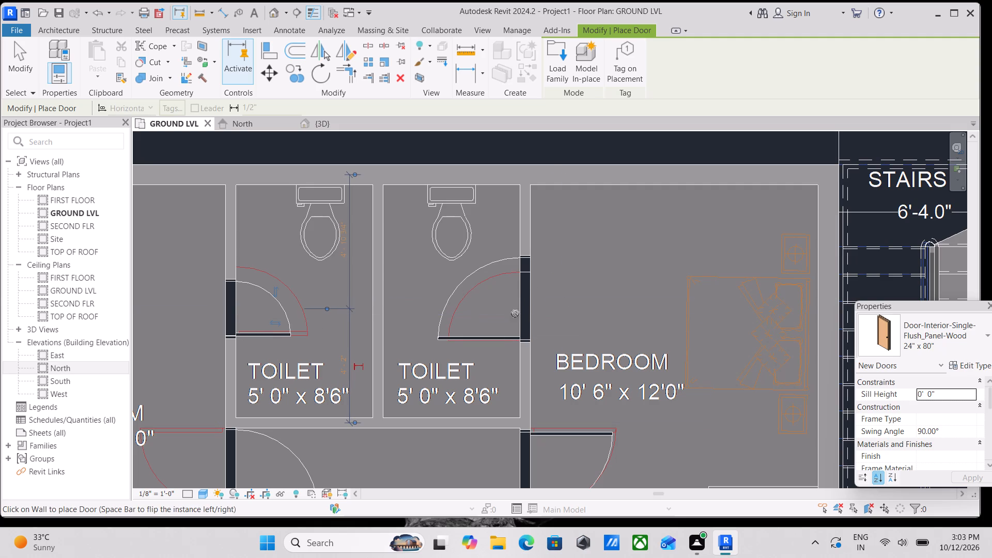
{"action": "key", "text": "Escape"}
{"action": "scroll", "coordinate": [489, 334], "scroll_direction": "up", "scroll_amount": 1}
{"action": "key", "text": "Escape"}
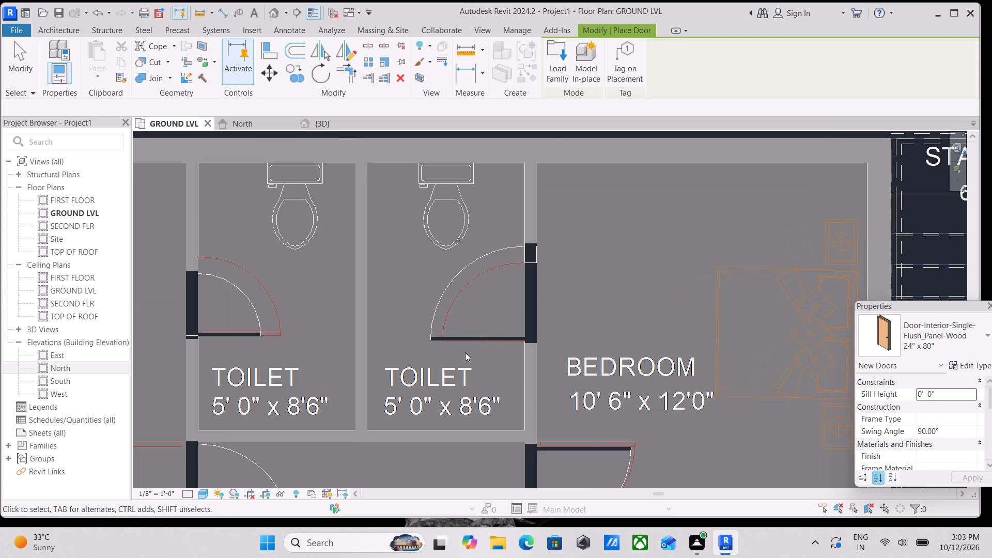
{"action": "key", "text": "Escape"}
Delete the 36" x 80" six-panel door between the 10'6" x 12'0" bedroom and its toilet.
{"action": "left_click", "coordinate": [467, 340]}
{"action": "right_click", "coordinate": [467, 340]}
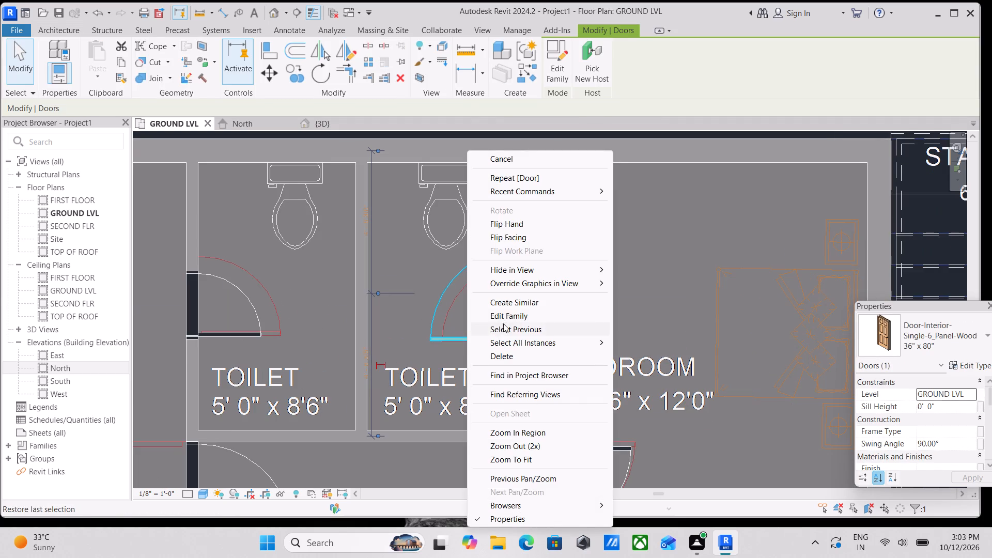
{"action": "left_click", "coordinate": [510, 356]}
Place a 24" x 80" Door-Interior-Single-Flush_Panel-Wood between the 10'6" x 12'0" bedroom and its toilet, flipped to match the plan's swing.
{"action": "middle_click_drag", "start_coordinate": [490, 335], "coordinate": [494, 361]}
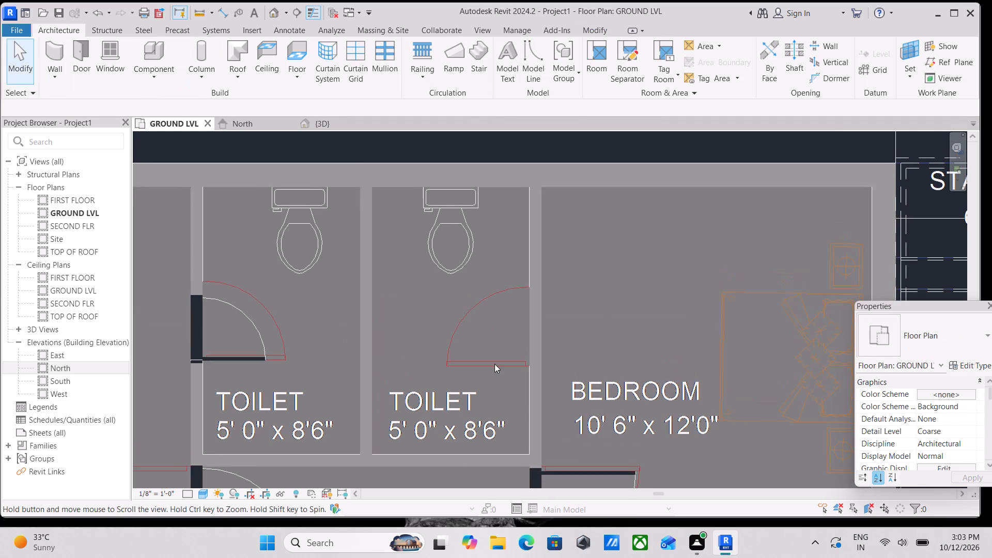
{"action": "type", "text": "dr"}
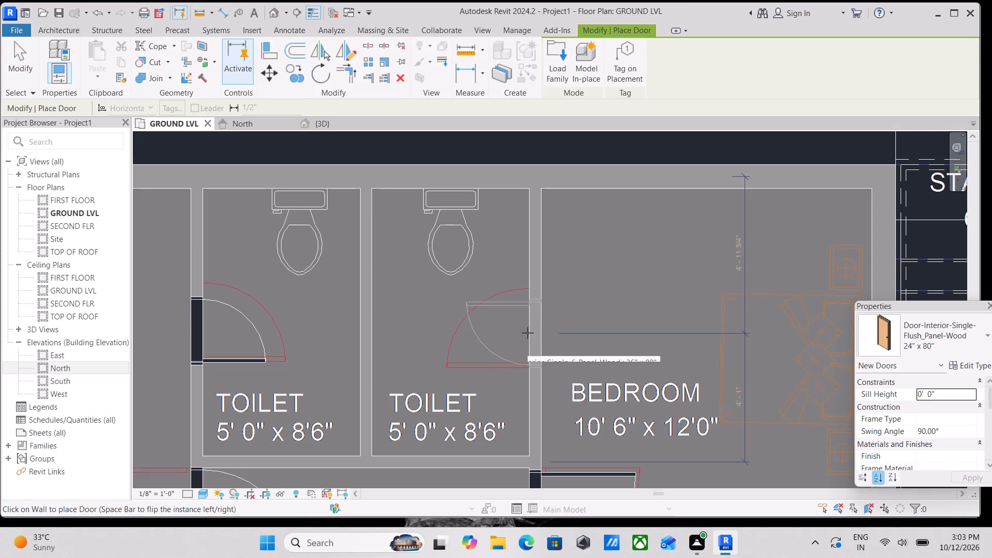
{"action": "key", "text": "space"}
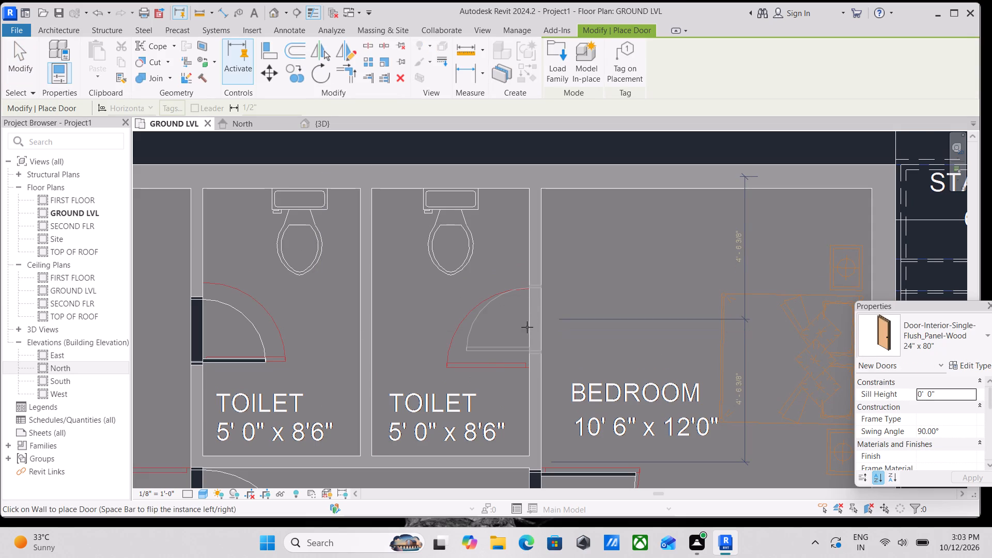
{"action": "left_click", "coordinate": [525, 332]}
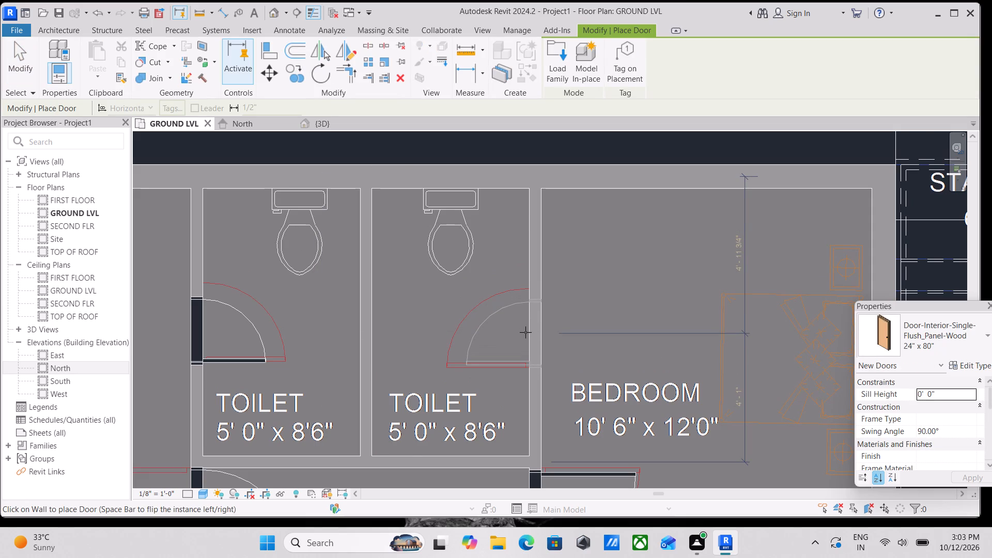
{"action": "key", "text": "Escape"}
{"action": "scroll", "coordinate": [529, 332], "scroll_direction": "down", "scroll_amount": 2}
{"action": "key", "text": "Escape"}
{"action": "scroll", "coordinate": [530, 333], "scroll_direction": "down", "scroll_amount": 1}
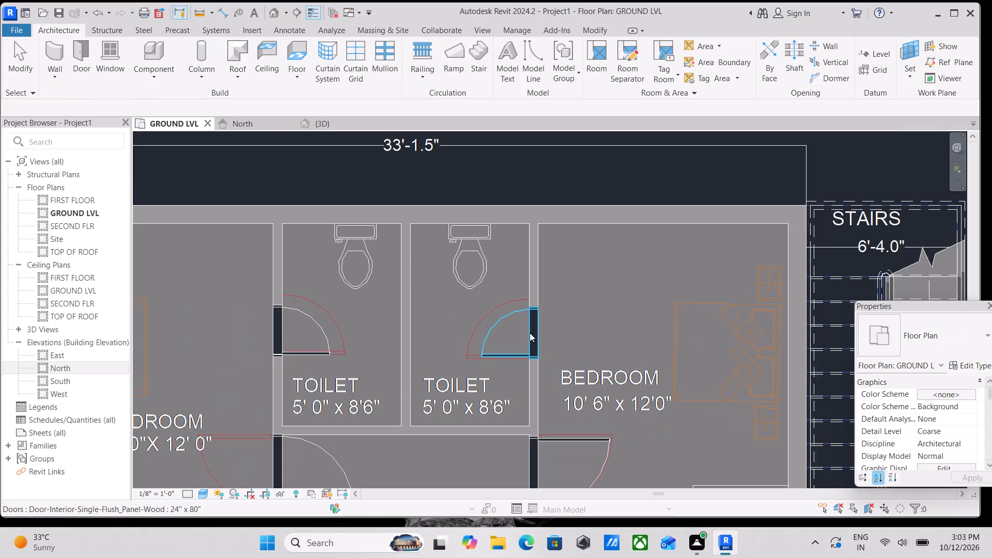
Flip the 10'6" x 12'0" bedroom's 36" x 80" entrance door to swing into the dining side, hinged at the jamb nearest the drawing room.
{"action": "scroll", "coordinate": [530, 333], "scroll_direction": "down", "scroll_amount": 1}
{"action": "middle_click_drag", "start_coordinate": [530, 330], "coordinate": [535, 240]}
{"action": "scroll", "coordinate": [501, 363], "scroll_direction": "down", "scroll_amount": 2}
{"action": "middle_click_drag", "start_coordinate": [501, 358], "coordinate": [518, 260]}
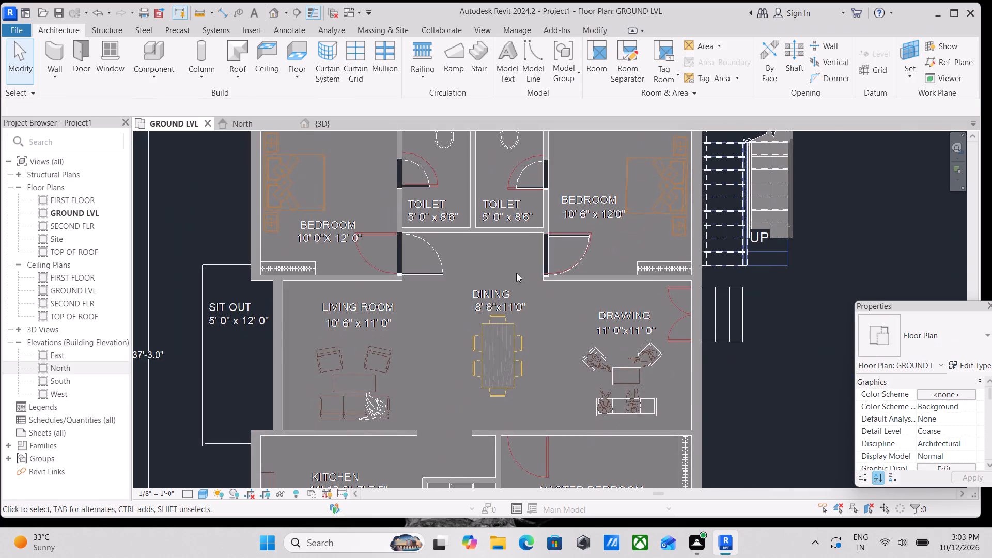
{"action": "scroll", "coordinate": [516, 276], "scroll_direction": "up", "scroll_amount": 3}
{"action": "left_click", "coordinate": [621, 249]}
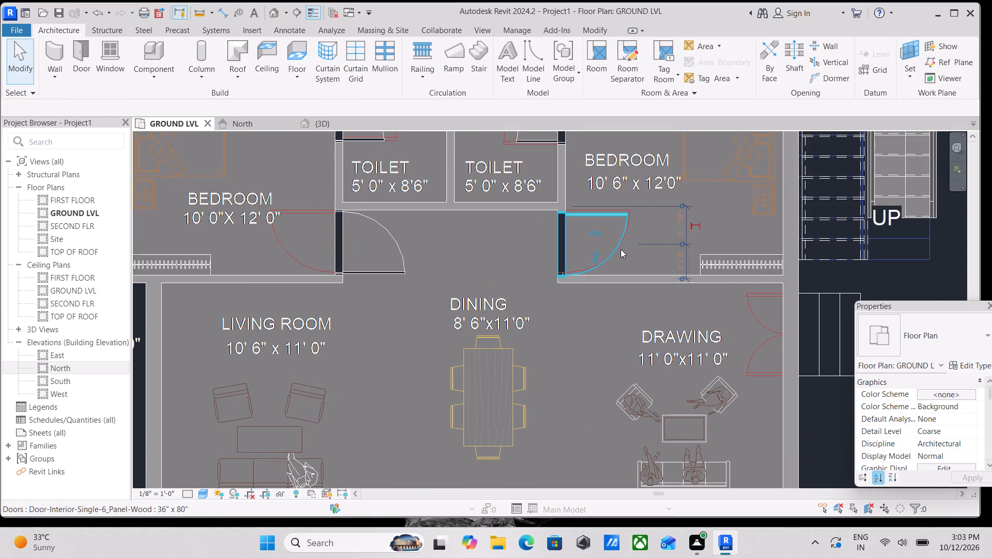
{"action": "key", "text": "space"}
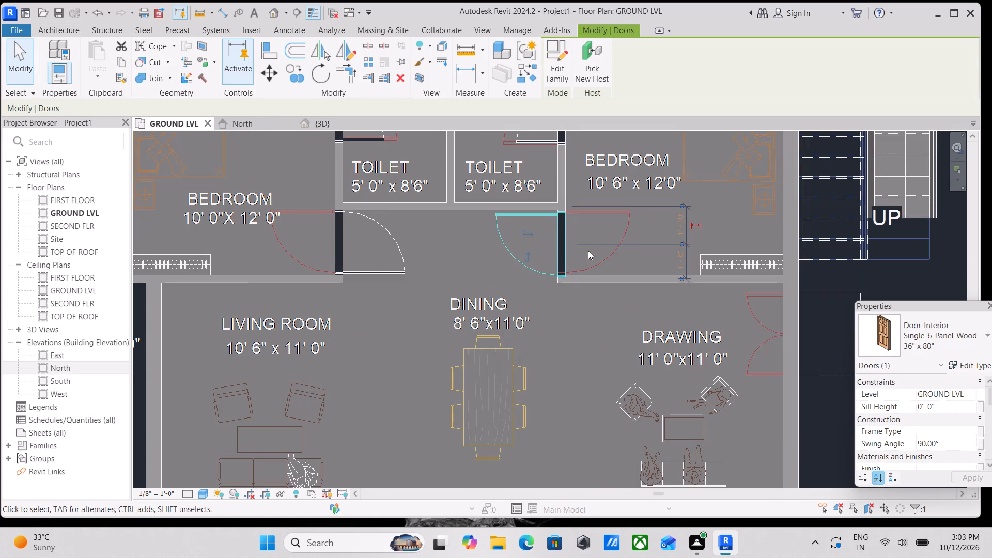
{"action": "left_click", "coordinate": [529, 256]}
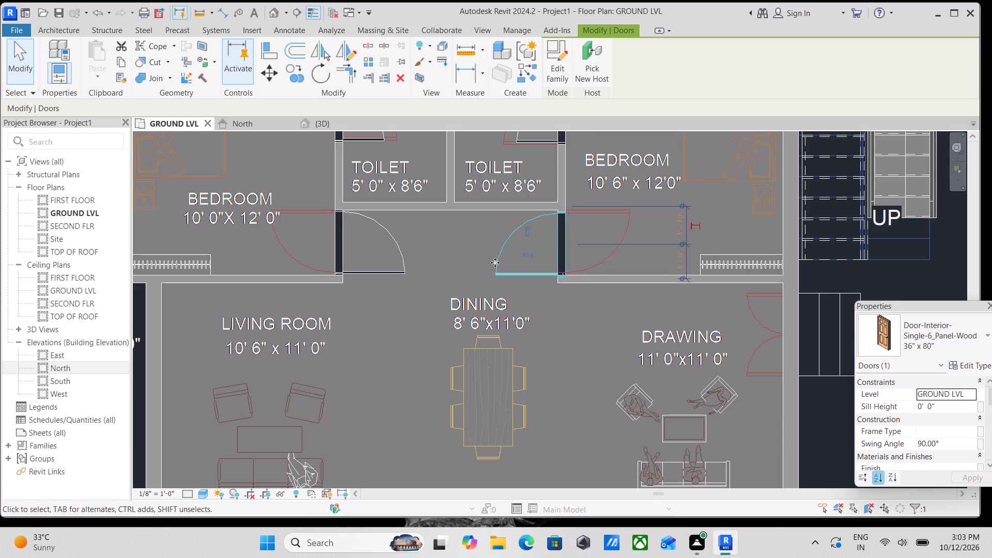
{"action": "key", "text": "Escape"}
Place a 24" x 80" Door-Interior-Single-Flush_Panel-Wood between the master bedroom and its toilet, flipped to match the plan's swing into the toilet.
{"action": "scroll", "coordinate": [395, 257], "scroll_direction": "down", "scroll_amount": 5}
{"action": "middle_click_drag", "start_coordinate": [432, 287], "coordinate": [453, 195]}
{"action": "type", "text": "dr"}
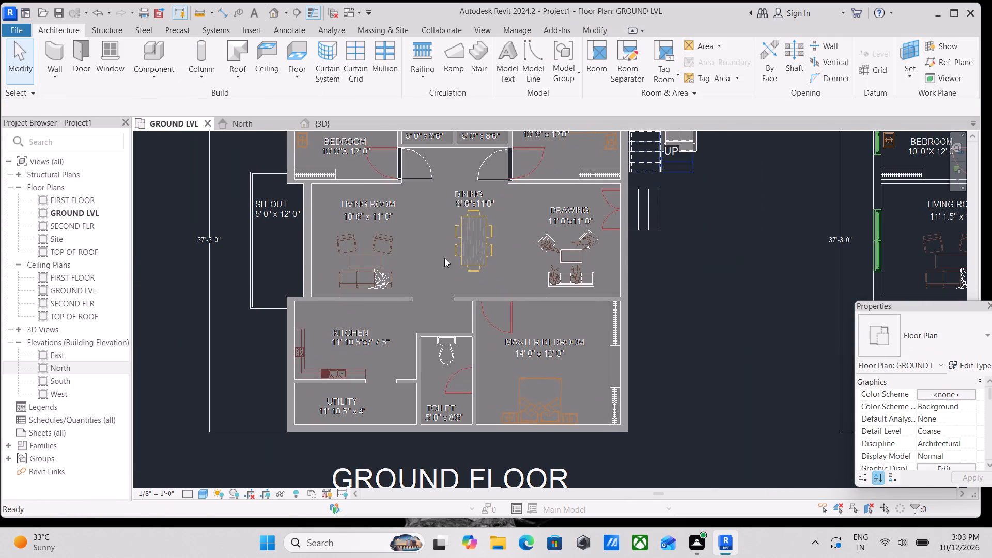
{"action": "scroll", "coordinate": [471, 389], "scroll_direction": "up", "scroll_amount": 6}
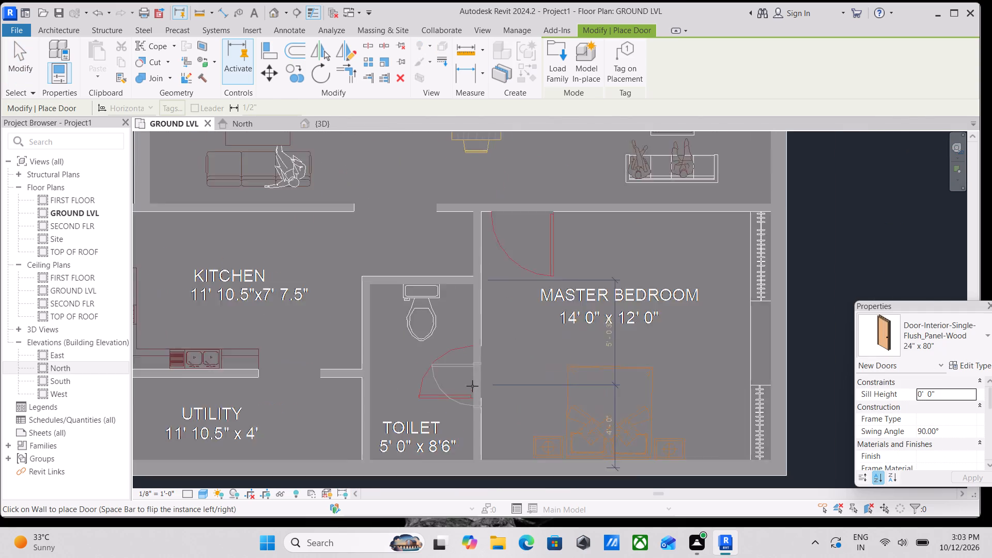
{"action": "scroll", "coordinate": [473, 370], "scroll_direction": "up", "scroll_amount": 4}
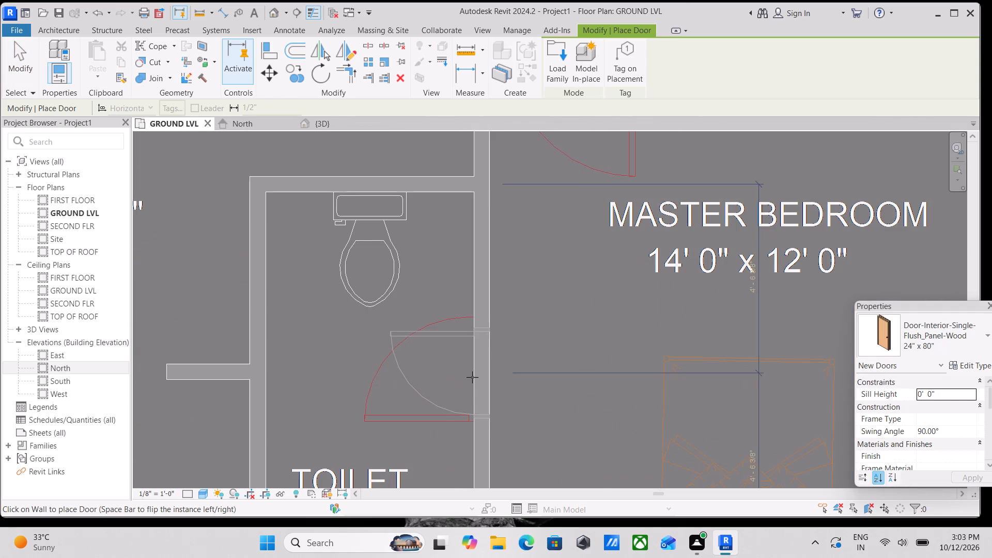
{"action": "left_click", "coordinate": [471, 376]}
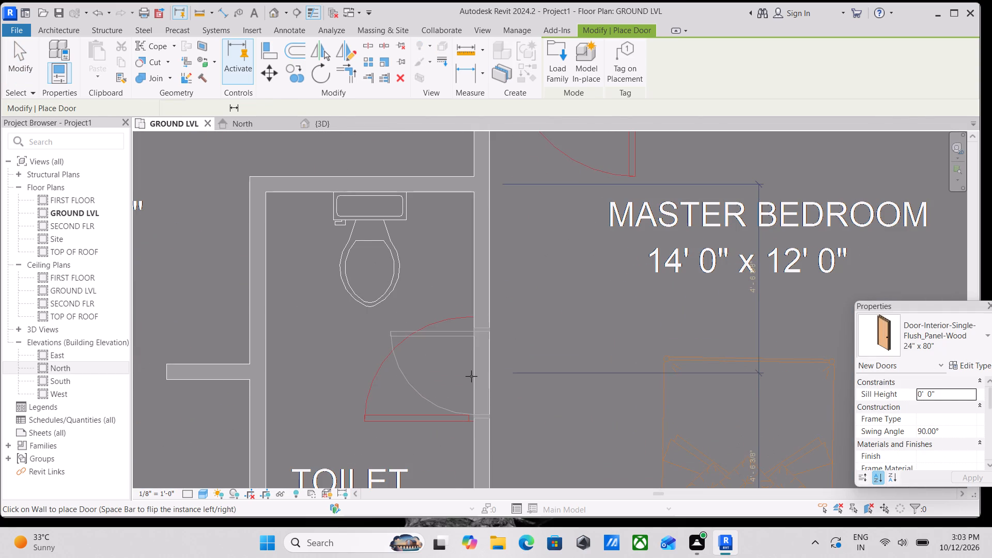
{"action": "key", "text": "Escape"}
{"action": "scroll", "coordinate": [471, 377], "scroll_direction": "up", "scroll_amount": 1}
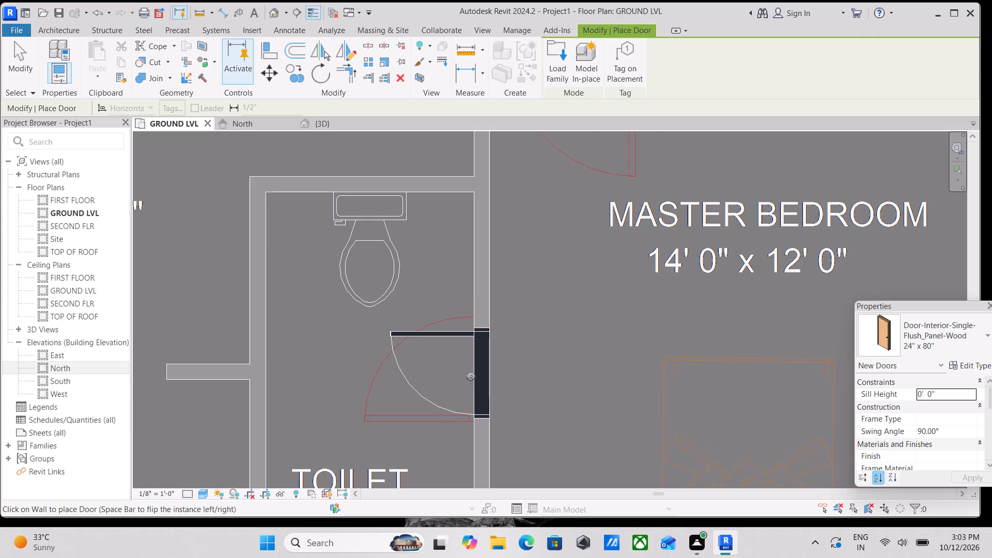
{"action": "scroll", "coordinate": [471, 377], "scroll_direction": "up", "scroll_amount": 1}
{"action": "key", "text": "Escape"}
{"action": "key", "text": "Escape"}
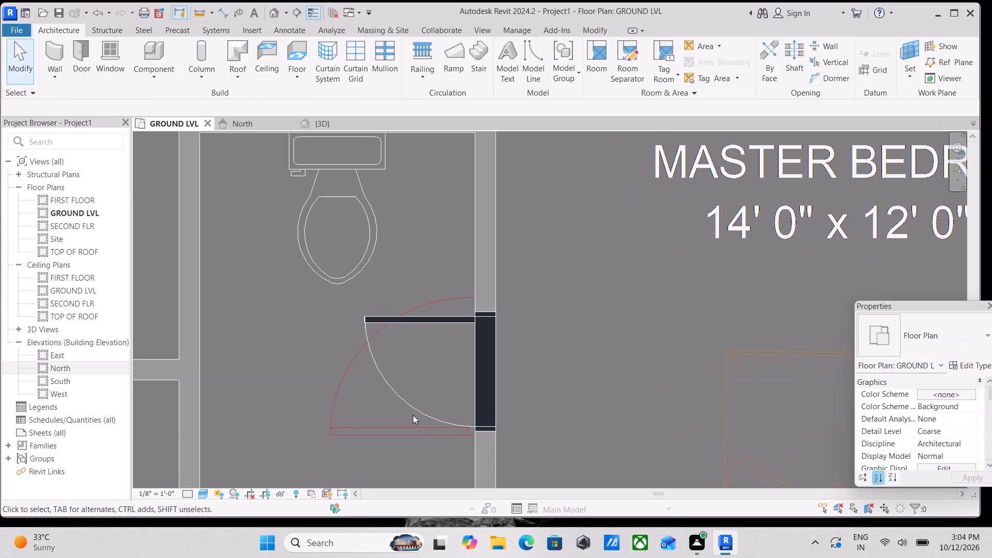
{"action": "left_click", "coordinate": [417, 412]}
{"action": "key", "text": "space"}
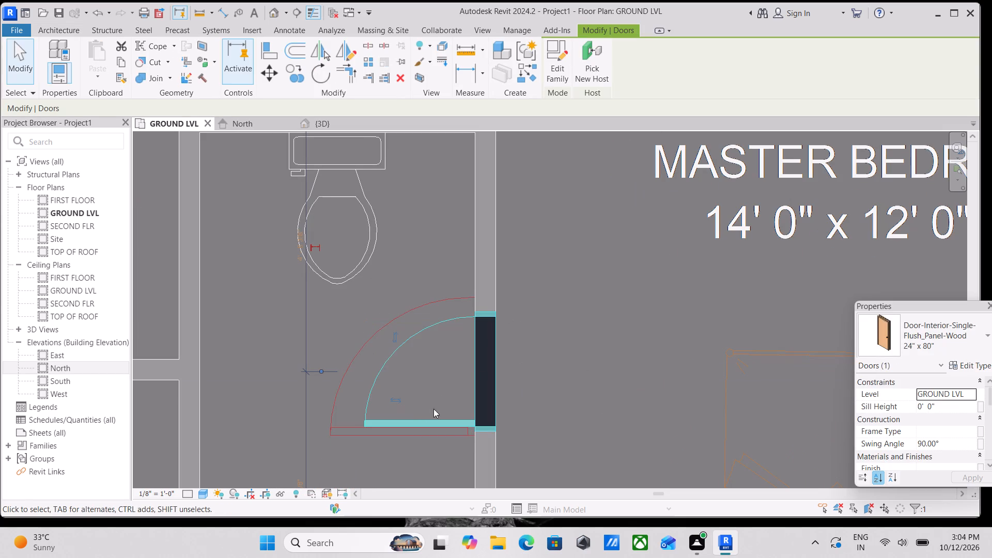
{"action": "key", "text": "Escape"}
Place a 36" x 80" Door-Interior-Single-6_Panel-Wood in the master bedroom's wall facing the drawing and dining area, swinging inward as in the plan.
{"action": "scroll", "coordinate": [452, 411], "scroll_direction": "down", "scroll_amount": 2}
{"action": "scroll", "coordinate": [487, 388], "scroll_direction": "down", "scroll_amount": 6}
{"action": "middle_click_drag", "start_coordinate": [525, 369], "coordinate": [675, 400]}
{"action": "scroll", "coordinate": [618, 353], "scroll_direction": "down", "scroll_amount": 3}
{"action": "middle_click_drag", "start_coordinate": [618, 352], "coordinate": [512, 405]}
{"action": "scroll", "coordinate": [602, 353], "scroll_direction": "up", "scroll_amount": 3}
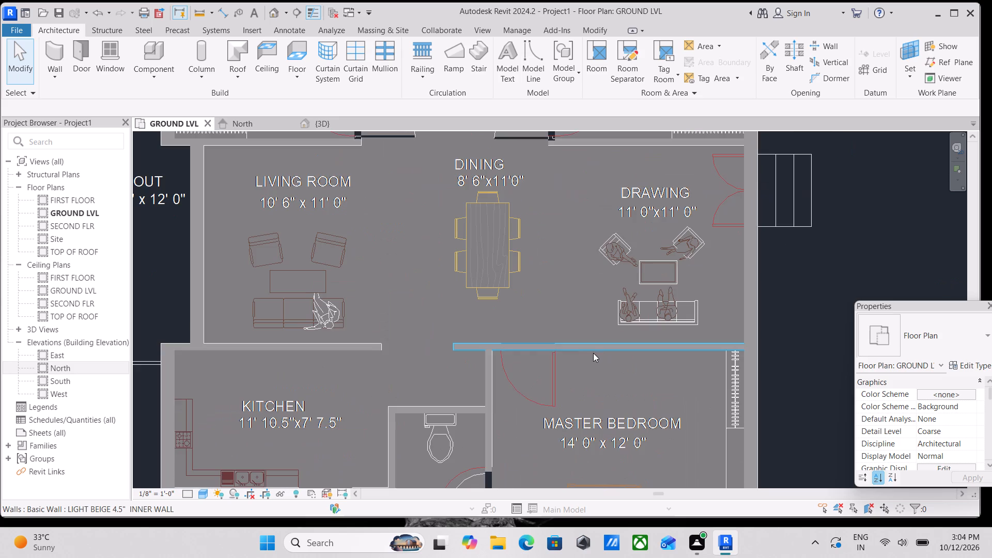
{"action": "type", "text": "dr"}
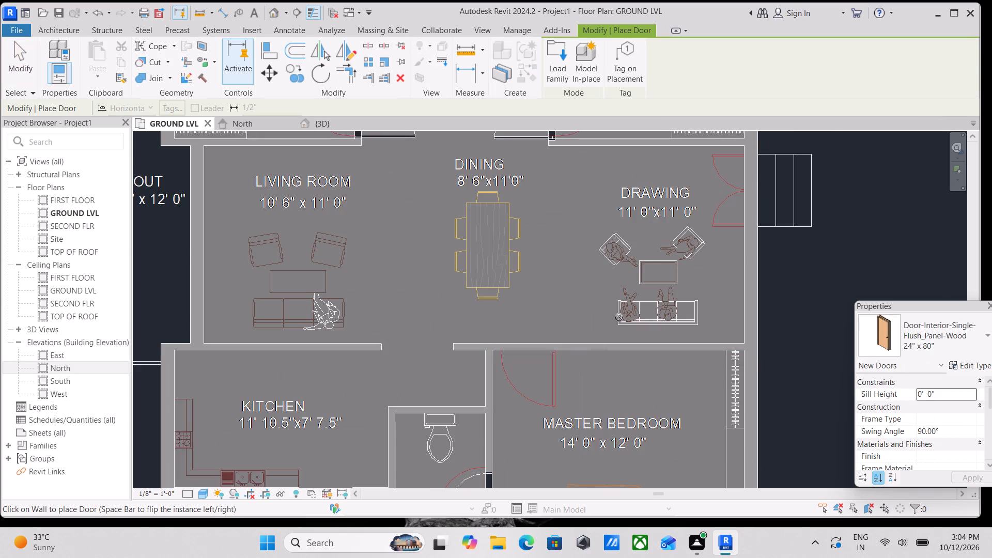
{"action": "left_click", "coordinate": [984, 321]}
{"action": "left_click", "coordinate": [982, 347]}
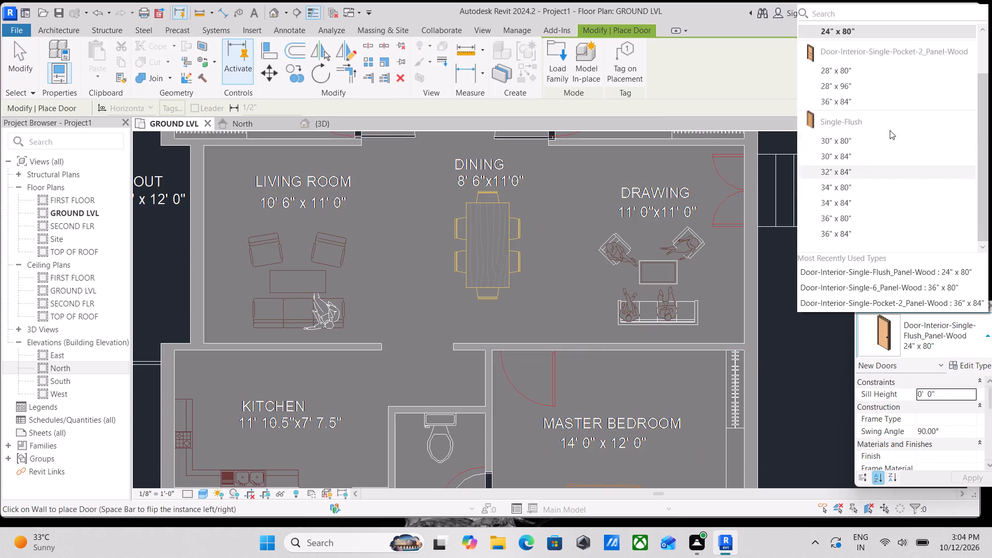
{"action": "scroll", "coordinate": [832, 87], "scroll_direction": "up", "scroll_amount": 2}
{"action": "left_click", "coordinate": [835, 54]}
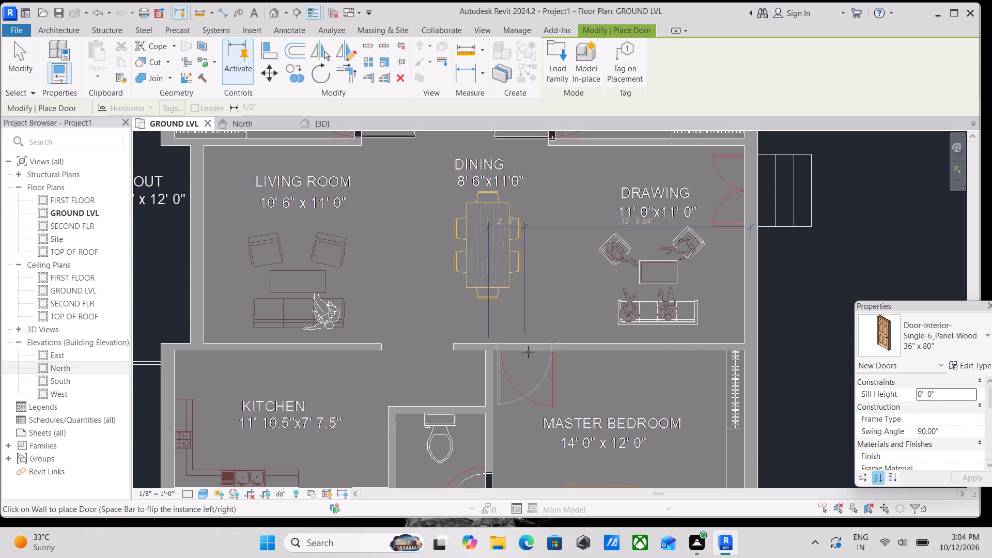
{"action": "key", "text": "space"}
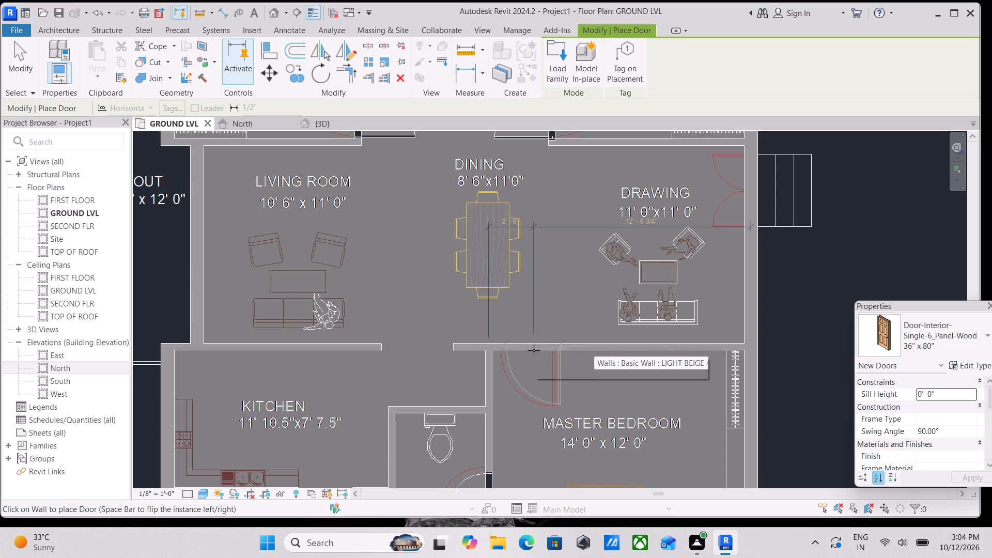
{"action": "scroll", "coordinate": [534, 350], "scroll_direction": "up", "scroll_amount": 4}
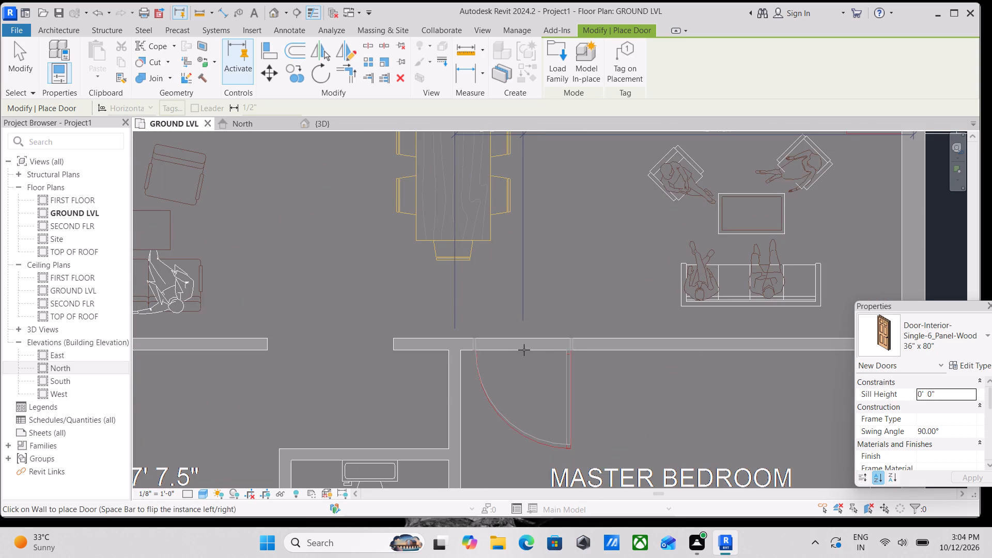
{"action": "left_click", "coordinate": [524, 350]}
{"action": "key", "text": "Escape"}
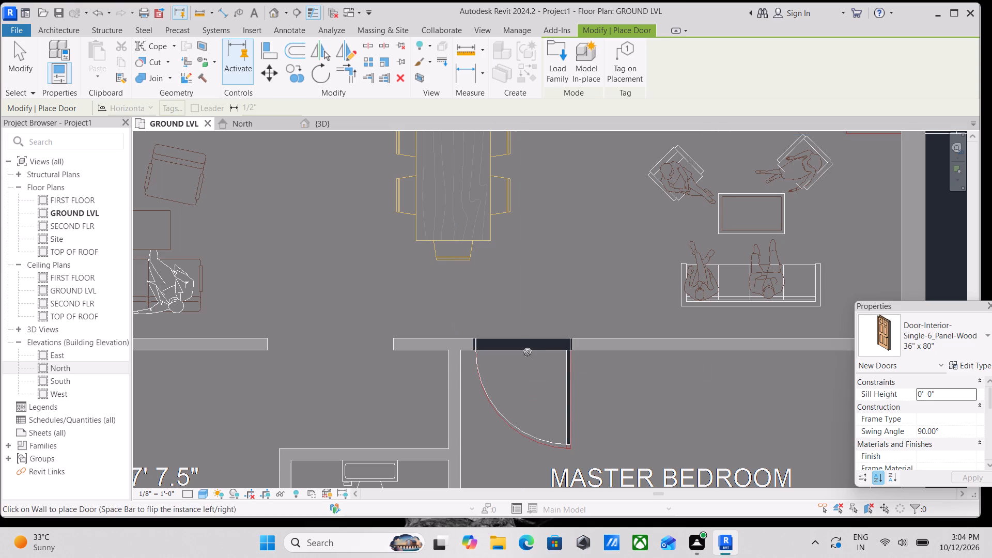
{"action": "scroll", "coordinate": [529, 353], "scroll_direction": "down", "scroll_amount": 3}
{"action": "key", "text": "Escape"}
Set the ground-floor plan's visual style to Wireframe.
{"action": "scroll", "coordinate": [551, 302], "scroll_direction": "down", "scroll_amount": 5}
{"action": "middle_click_drag", "start_coordinate": [552, 300], "coordinate": [525, 382]}
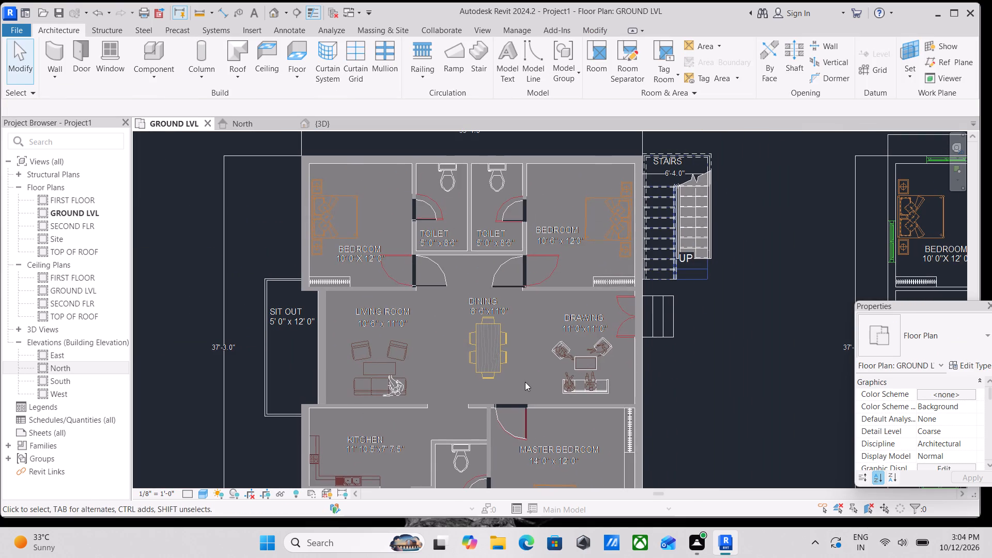
{"action": "middle_click_drag", "start_coordinate": [538, 375], "coordinate": [570, 291]}
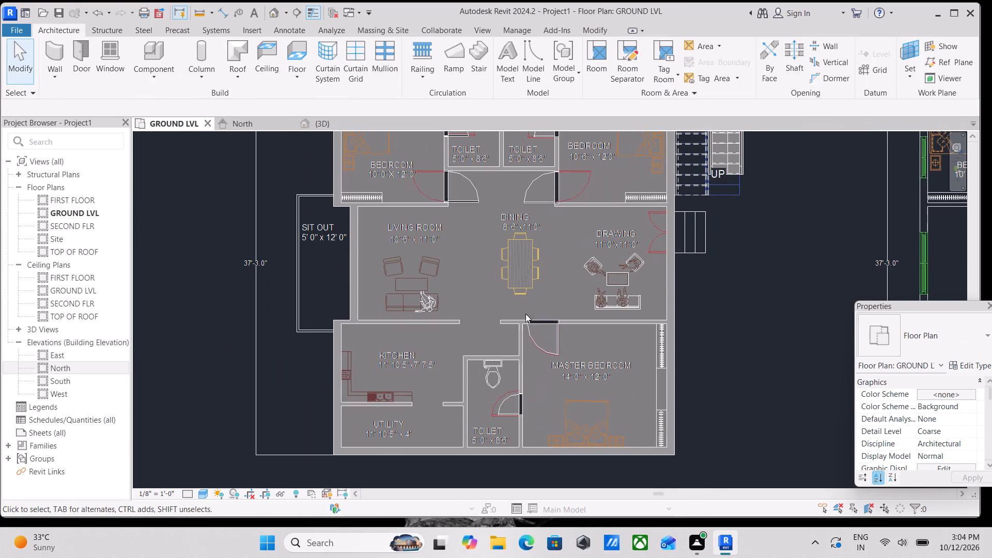
{"action": "scroll", "coordinate": [554, 303], "scroll_direction": "up", "scroll_amount": 3}
{"action": "scroll", "coordinate": [555, 302], "scroll_direction": "down", "scroll_amount": 2}
{"action": "middle_click_drag", "start_coordinate": [555, 302], "coordinate": [548, 344]}
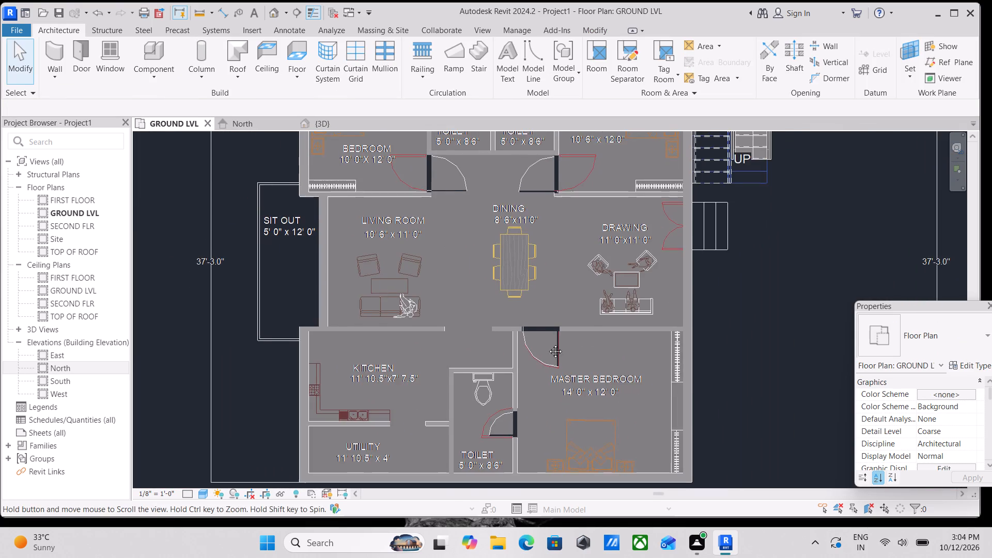
{"action": "middle_click_drag", "start_coordinate": [548, 344], "coordinate": [534, 383]}
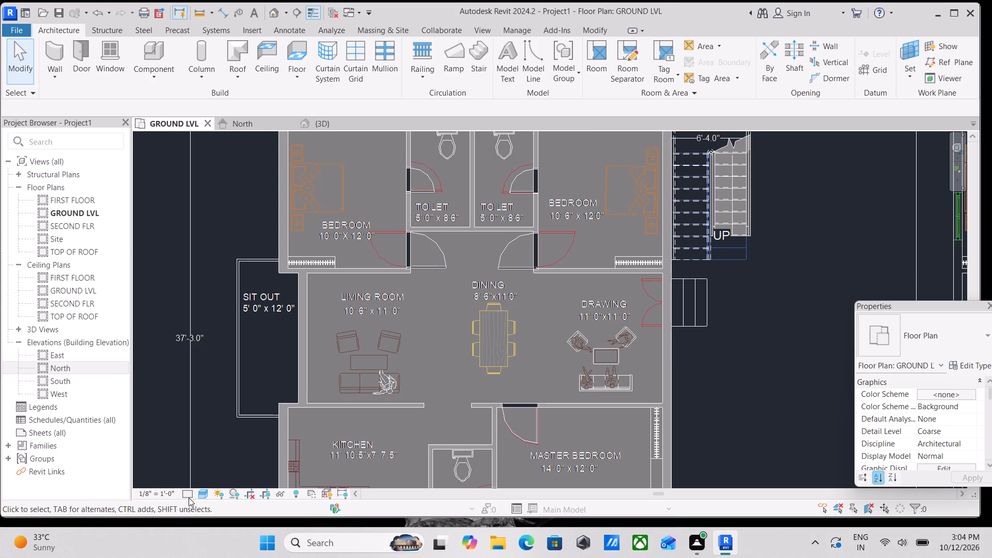
{"action": "left_click", "coordinate": [202, 492]}
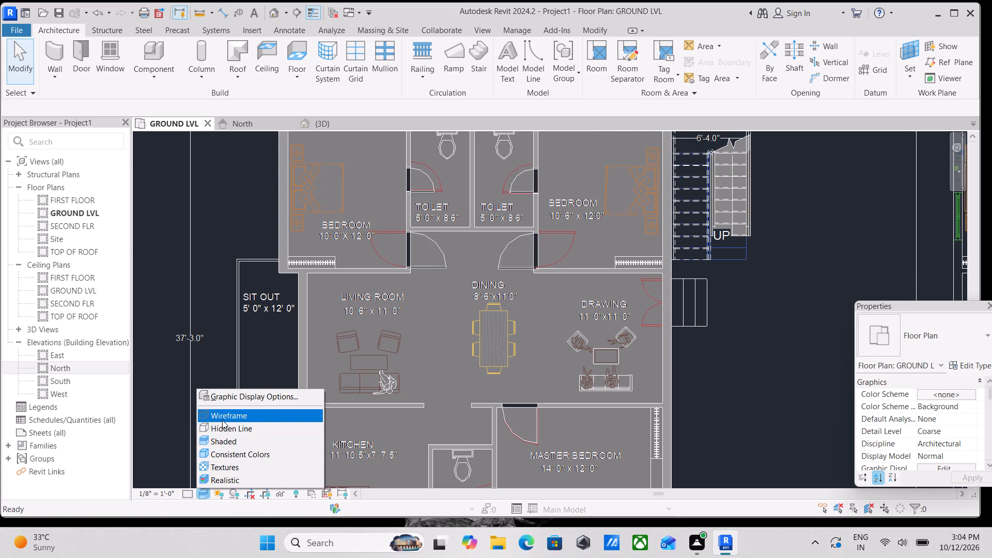
{"action": "left_click", "coordinate": [224, 417]}
Start the Door tool and check the available door types for a double door suited to the drawing room entrance.
{"action": "scroll", "coordinate": [689, 342], "scroll_direction": "up", "scroll_amount": 2}
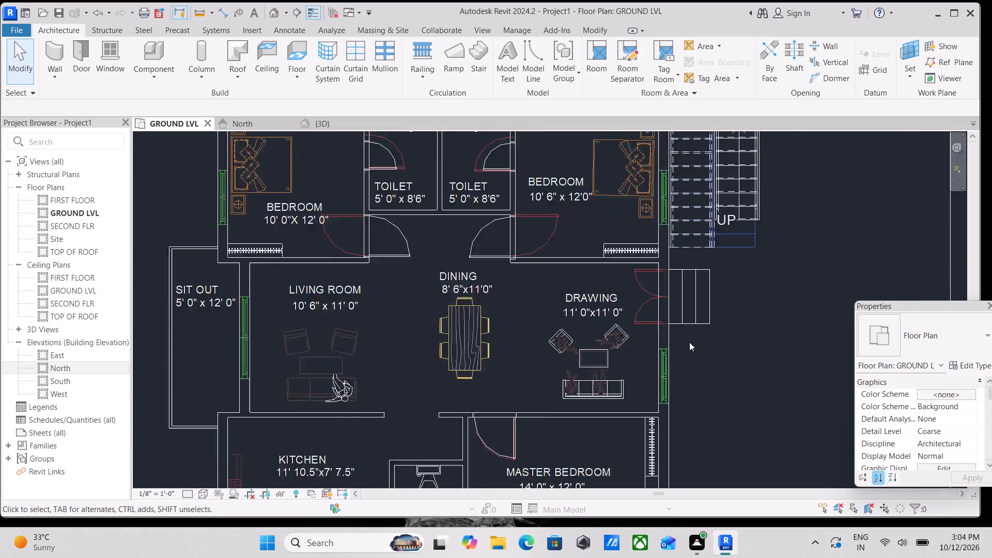
{"action": "scroll", "coordinate": [689, 342], "scroll_direction": "up", "scroll_amount": 2}
{"action": "scroll", "coordinate": [556, 378], "scroll_direction": "down", "scroll_amount": 2}
{"action": "middle_click_drag", "start_coordinate": [494, 339], "coordinate": [503, 326]}
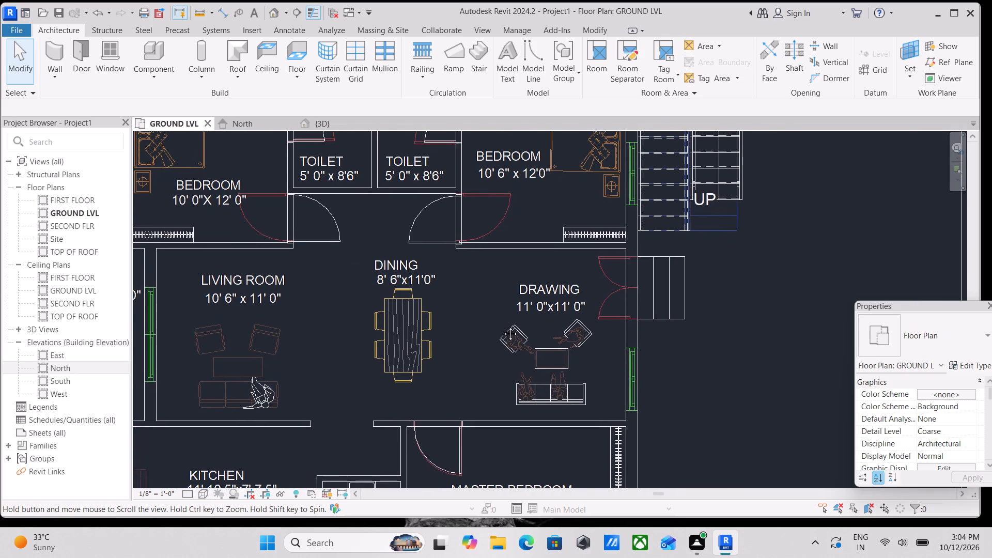
{"action": "middle_click_drag", "start_coordinate": [503, 326], "coordinate": [506, 339]}
{"action": "type", "text": "dr"}
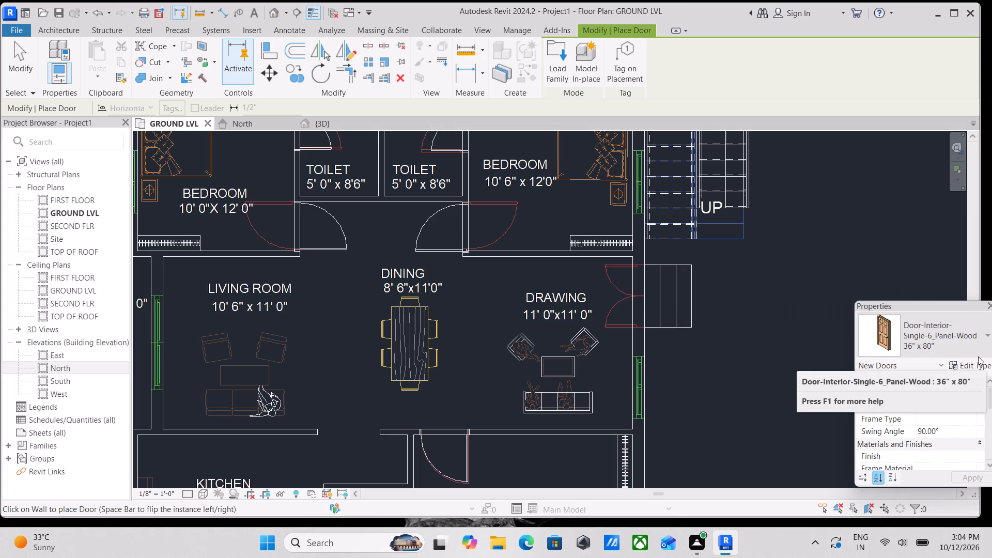
{"action": "left_click", "coordinate": [972, 344]}
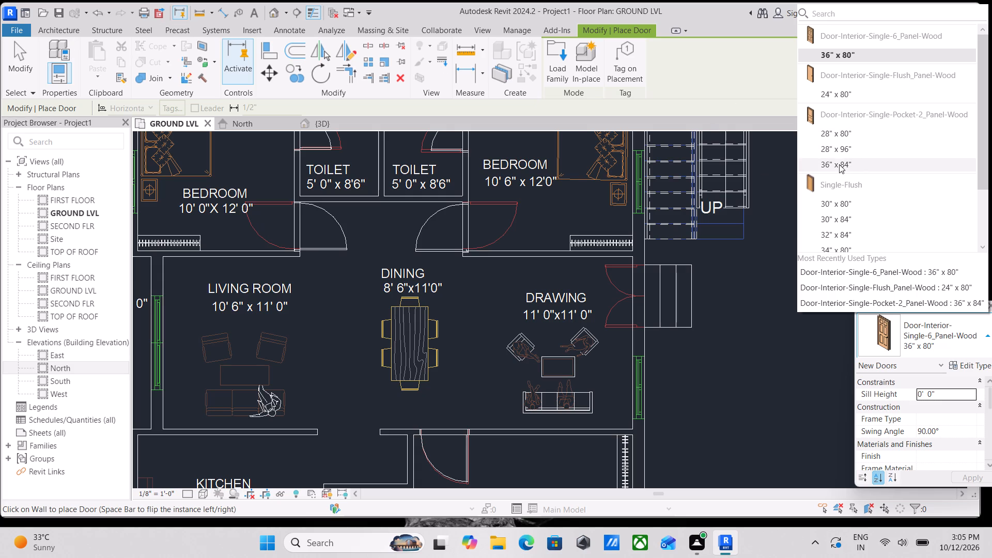
{"action": "left_click", "coordinate": [59, 31]}
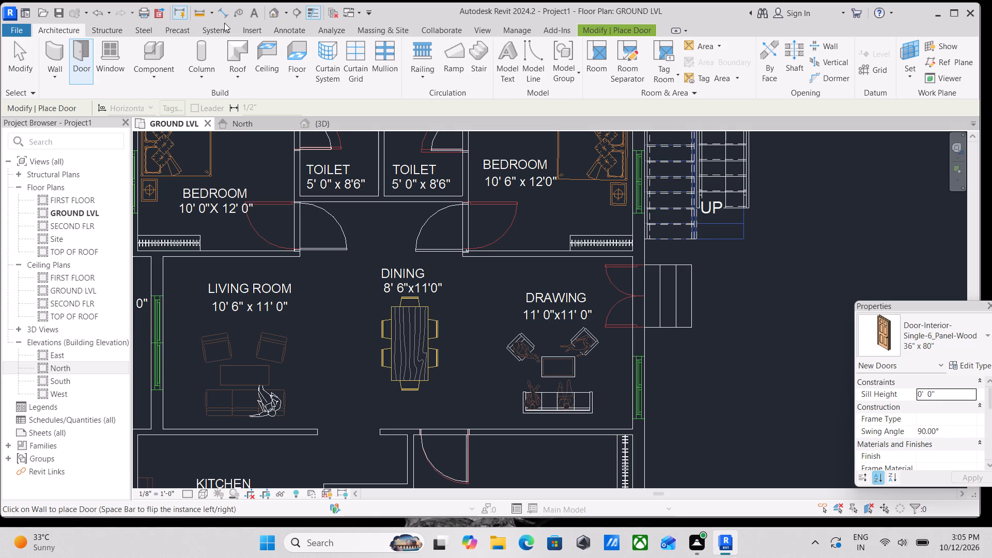
Browse the Residential door families' previews and open Door-Exterior-Double-Full Glass-Wood_Clad for loading.
{"action": "left_click", "coordinate": [251, 27]}
{"action": "left_click", "coordinate": [520, 73]}
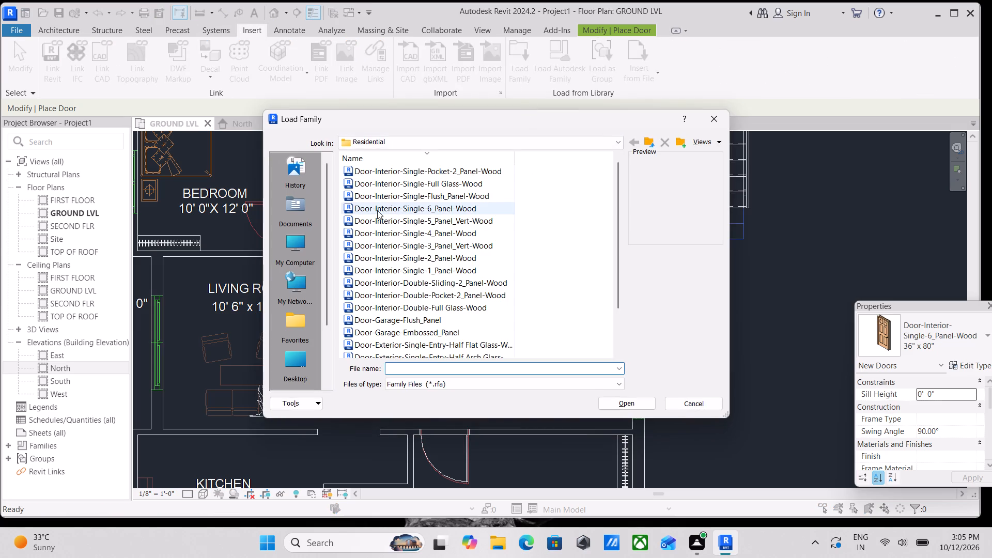
{"action": "scroll", "coordinate": [404, 231], "scroll_direction": "down", "scroll_amount": 4}
{"action": "left_click", "coordinate": [405, 309]}
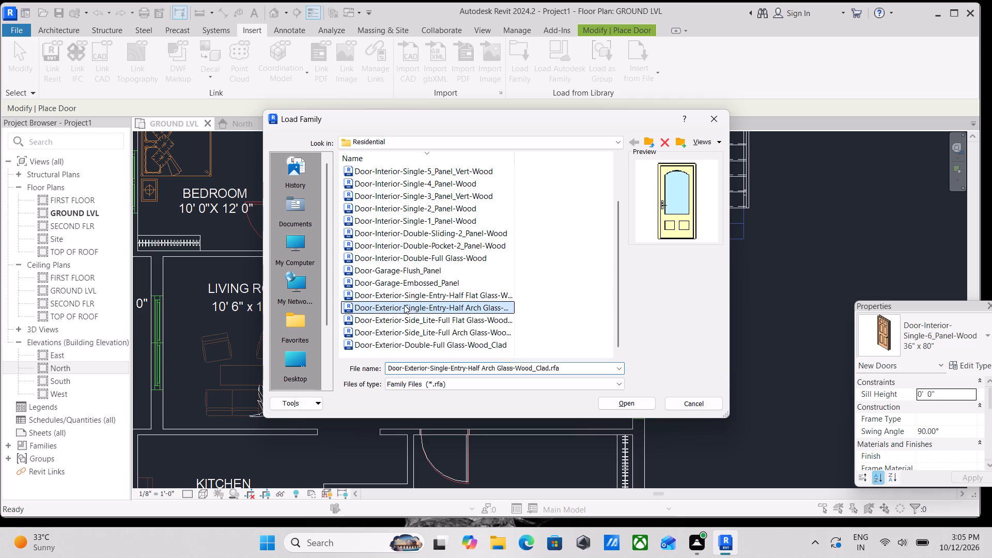
{"action": "left_click", "coordinate": [399, 286]}
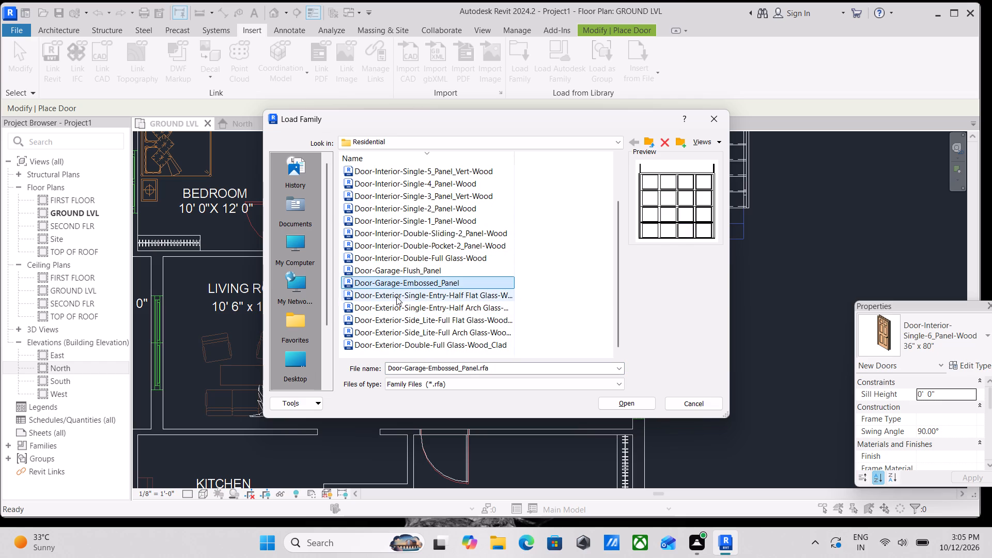
{"action": "left_click", "coordinate": [396, 297]}
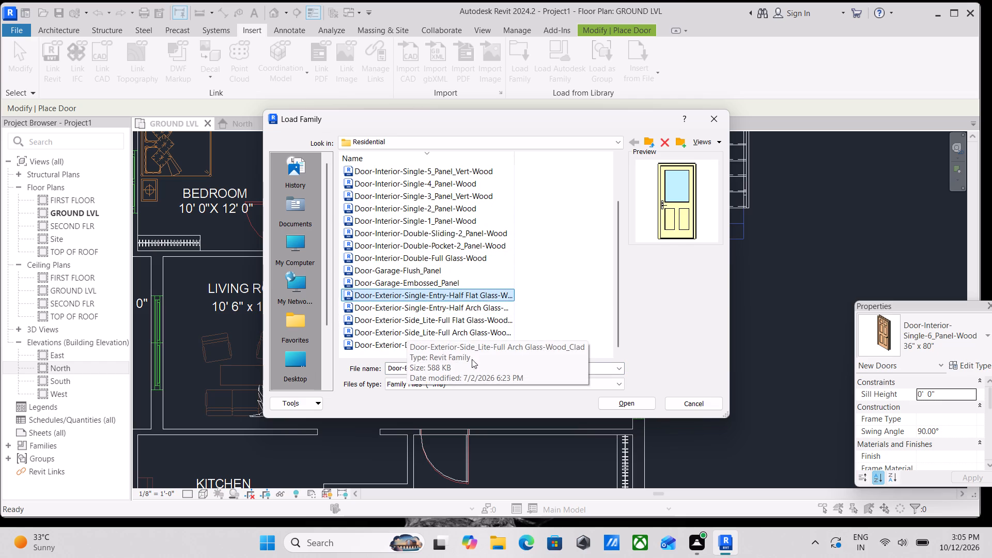
{"action": "left_click", "coordinate": [449, 329]}
{"action": "left_click", "coordinate": [448, 322]}
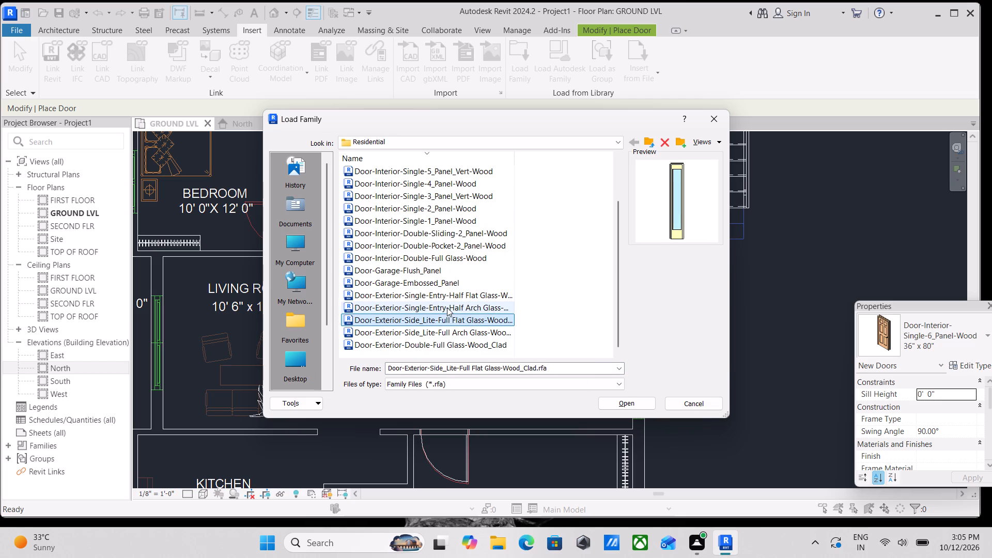
{"action": "left_click", "coordinate": [447, 307]}
{"action": "left_click", "coordinate": [435, 296]}
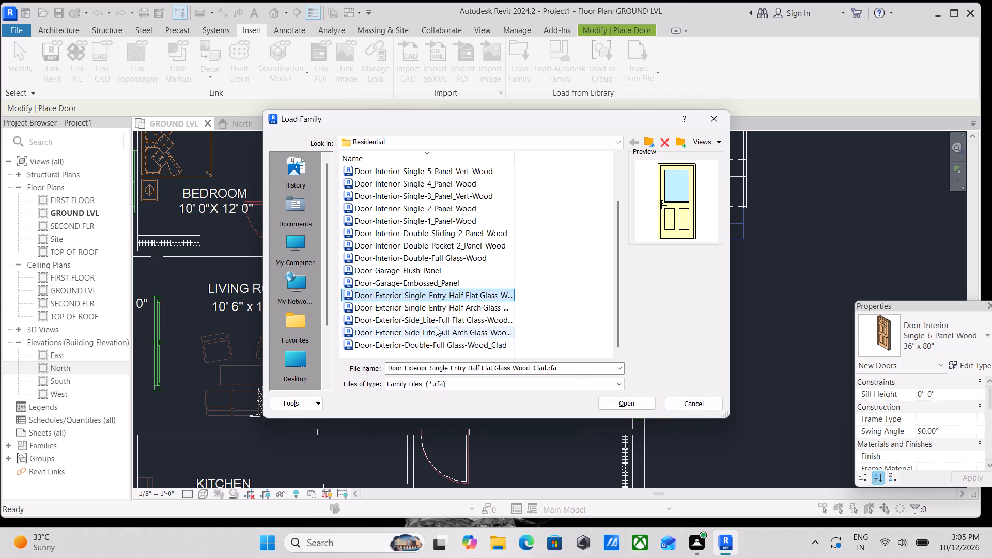
{"action": "left_click", "coordinate": [436, 327]}
{"action": "left_click", "coordinate": [436, 318]}
{"action": "left_click", "coordinate": [395, 343]}
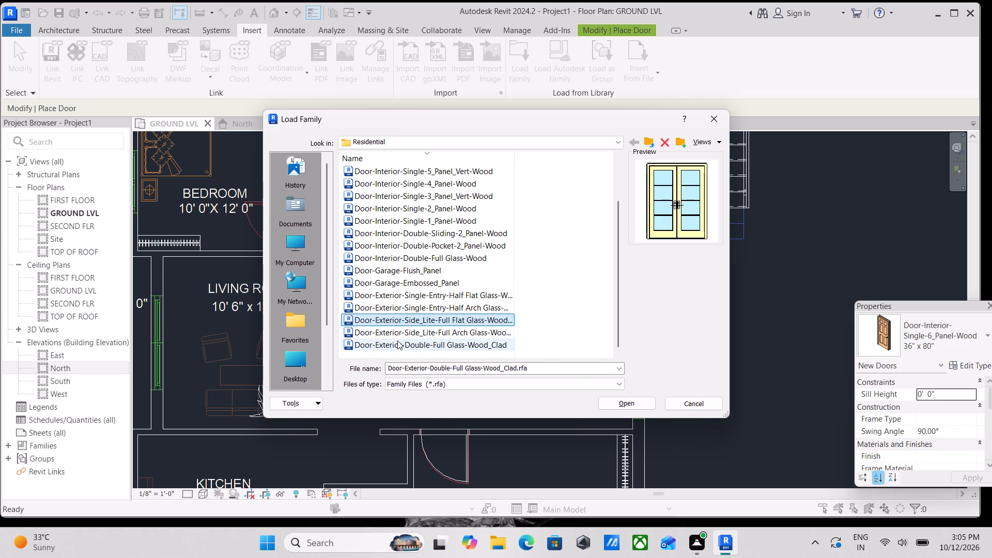
{"action": "left_click", "coordinate": [635, 406]}
Load the 60" x 84" type of the double full-glass exterior door into the project.
{"action": "scroll", "coordinate": [484, 282], "scroll_direction": "down", "scroll_amount": 2}
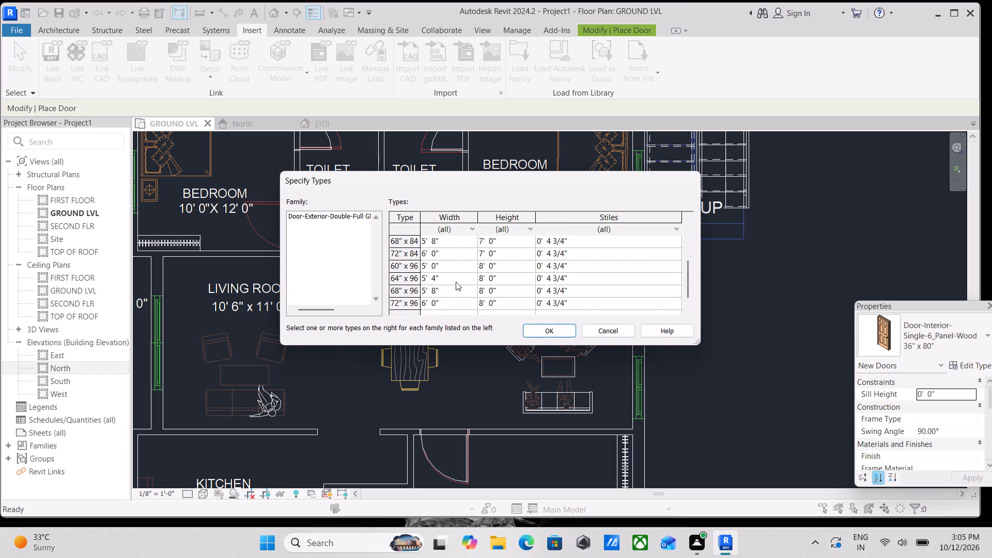
{"action": "scroll", "coordinate": [456, 282], "scroll_direction": "down", "scroll_amount": 1}
{"action": "scroll", "coordinate": [449, 283], "scroll_direction": "up", "scroll_amount": 7}
{"action": "scroll", "coordinate": [449, 284], "scroll_direction": "down", "scroll_amount": 2}
{"action": "scroll", "coordinate": [450, 284], "scroll_direction": "up", "scroll_amount": 4}
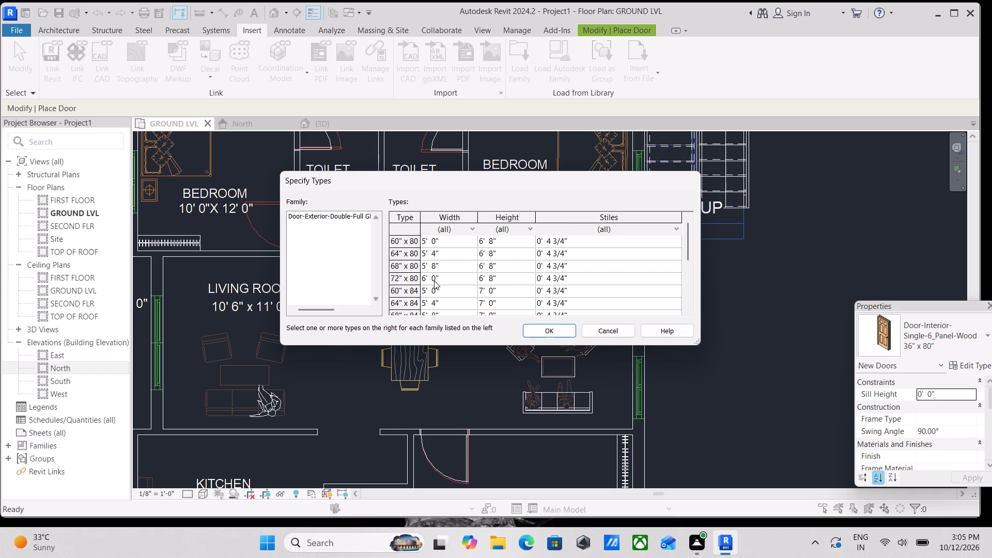
{"action": "scroll", "coordinate": [434, 281], "scroll_direction": "up", "scroll_amount": 3}
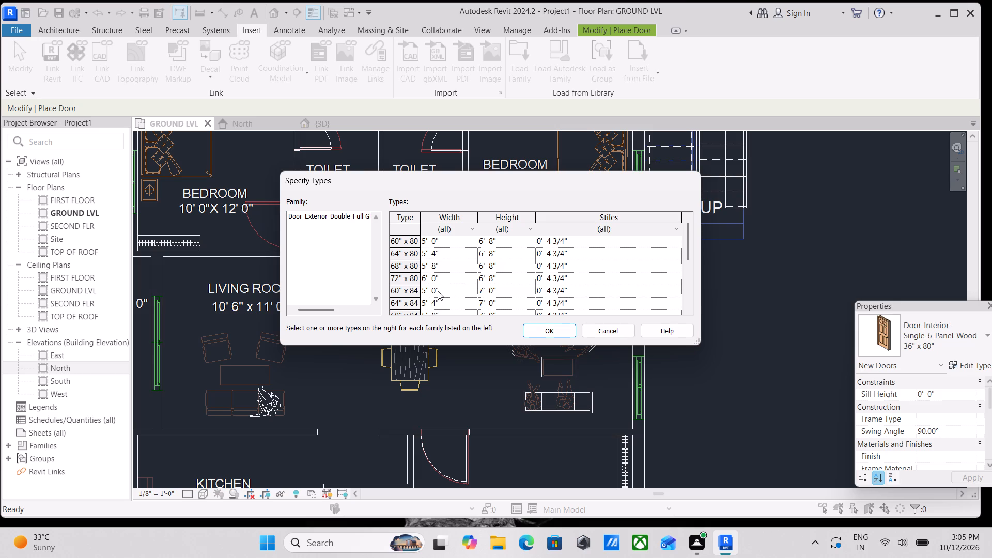
{"action": "left_click", "coordinate": [438, 291]}
{"action": "scroll", "coordinate": [484, 277], "scroll_direction": "down", "scroll_amount": 2}
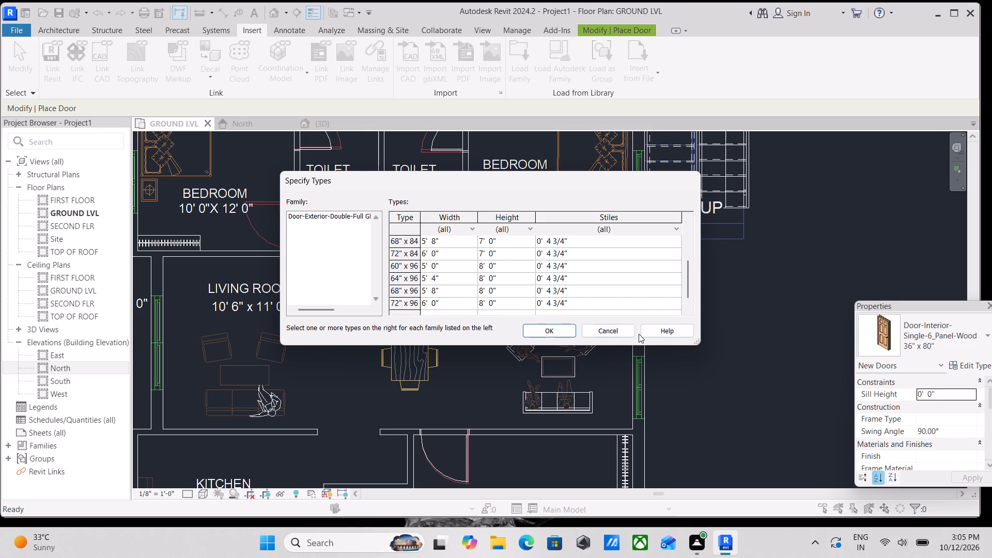
{"action": "scroll", "coordinate": [630, 334], "scroll_direction": "up", "scroll_amount": 2}
{"action": "scroll", "coordinate": [535, 298], "scroll_direction": "up", "scroll_amount": 4}
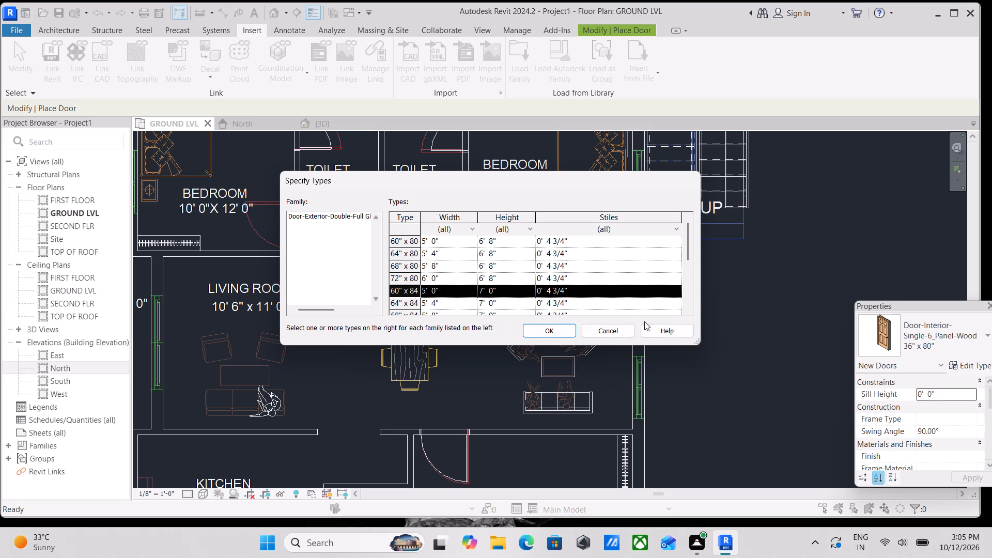
{"action": "left_click", "coordinate": [556, 330]}
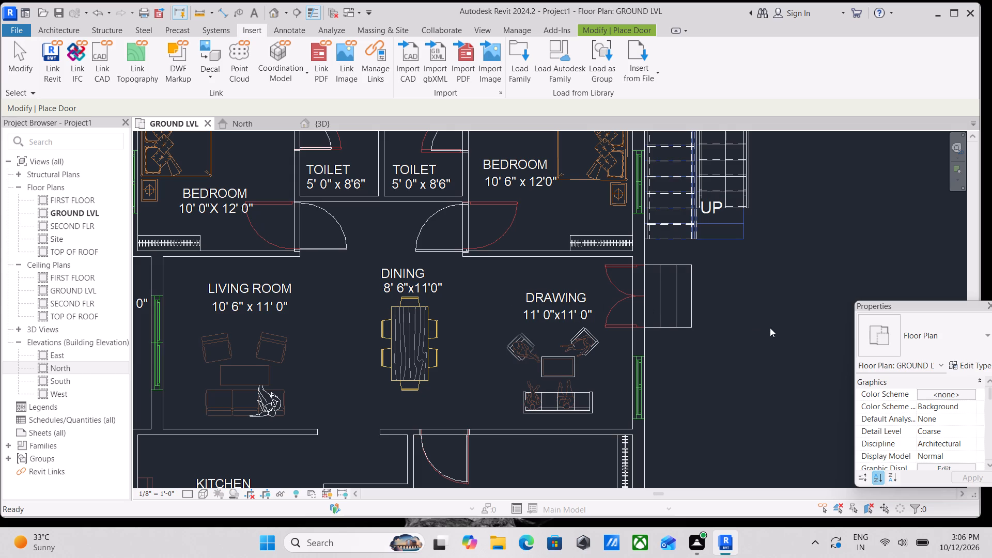
Place the 60" x 84" Door-Exterior-Double-Full Glass-Wood_Clad in the drawing room's exterior wall at the entrance steps, swinging inward.
{"action": "key", "text": "d"}
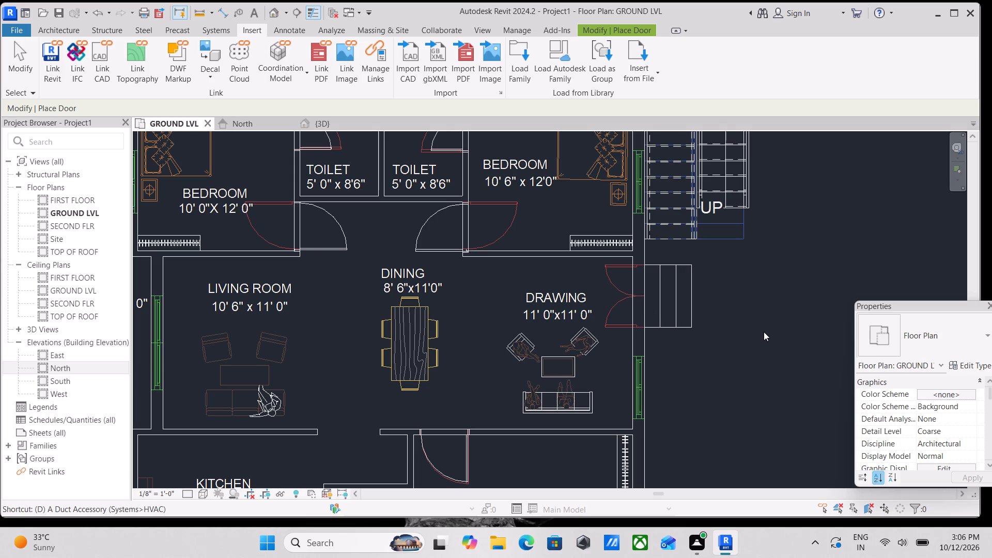
{"action": "key", "text": "r"}
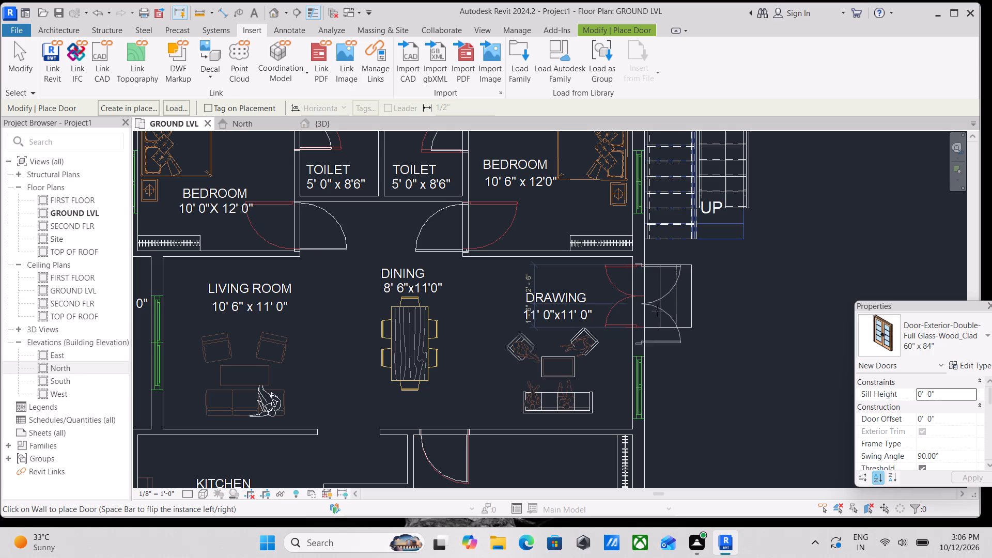
{"action": "scroll", "coordinate": [634, 309], "scroll_direction": "up", "scroll_amount": 4}
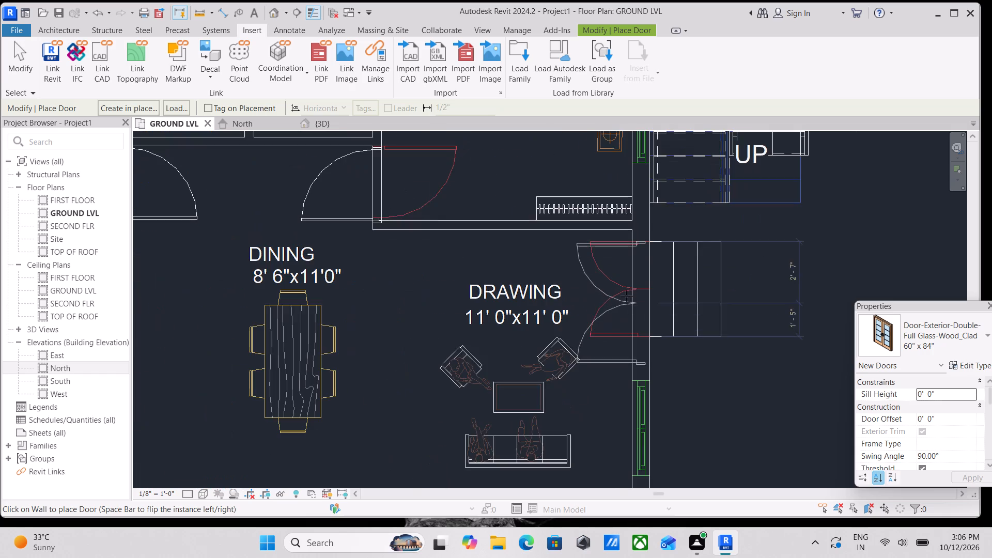
{"action": "scroll", "coordinate": [626, 296], "scroll_direction": "up", "scroll_amount": 5}
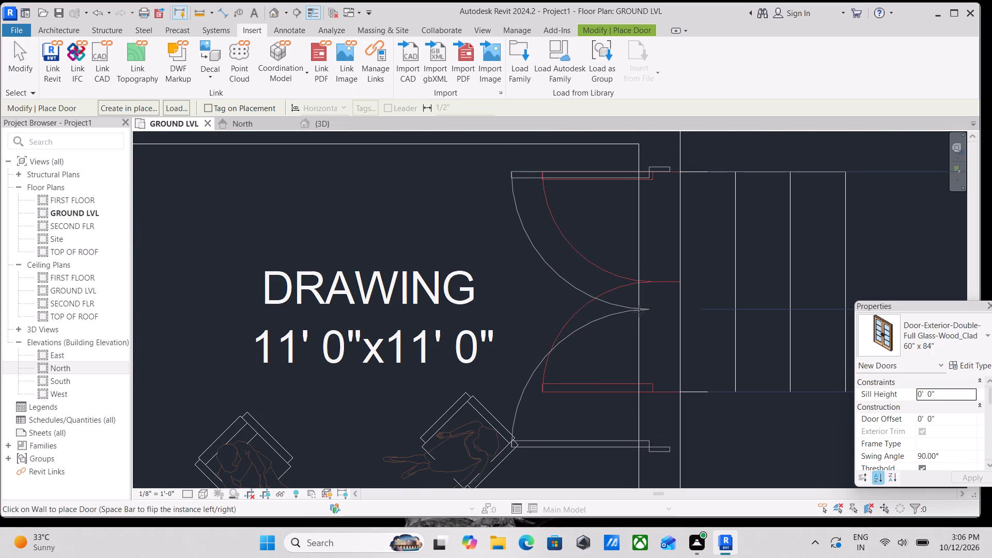
{"action": "left_click", "coordinate": [639, 312]}
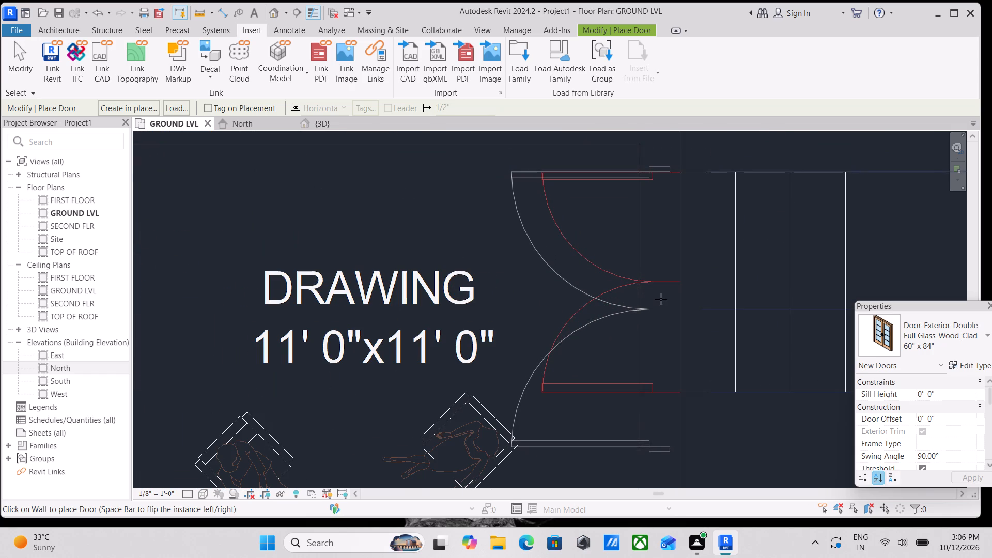
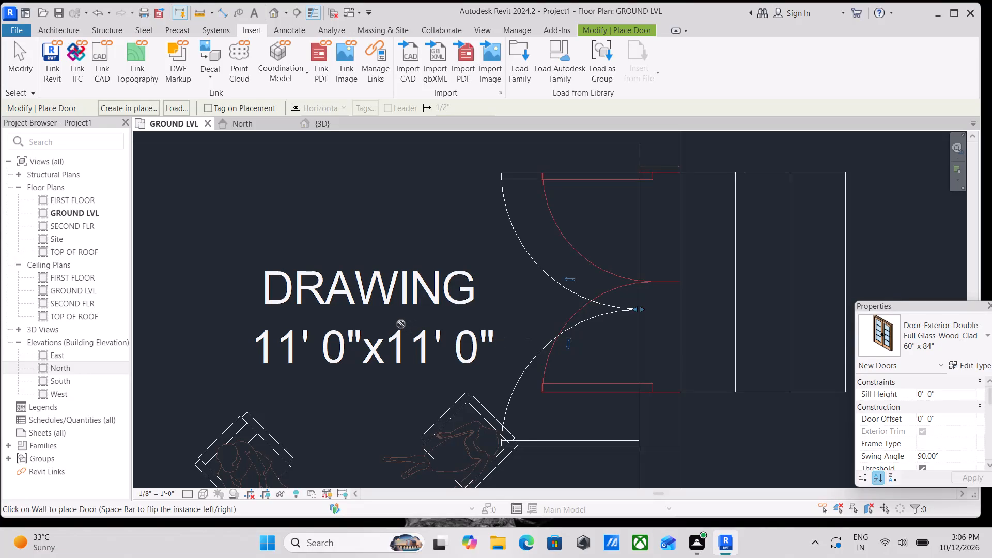
End door placement and select the double door just placed in the wall beside the DRAWING room.
{"action": "key", "text": "Escape"}
{"action": "key", "text": "Escape"}
{"action": "key", "text": "Escape"}
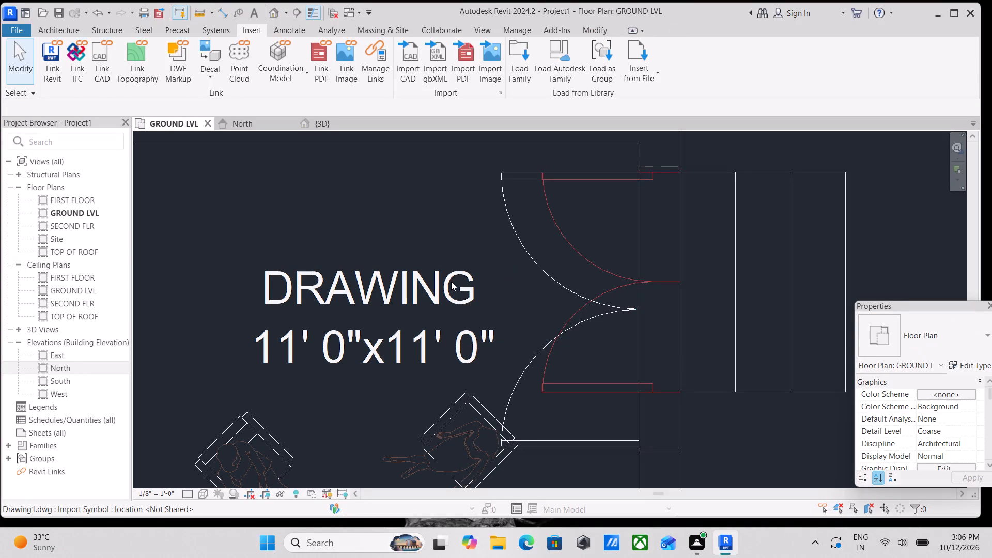
{"action": "left_click", "coordinate": [577, 178]}
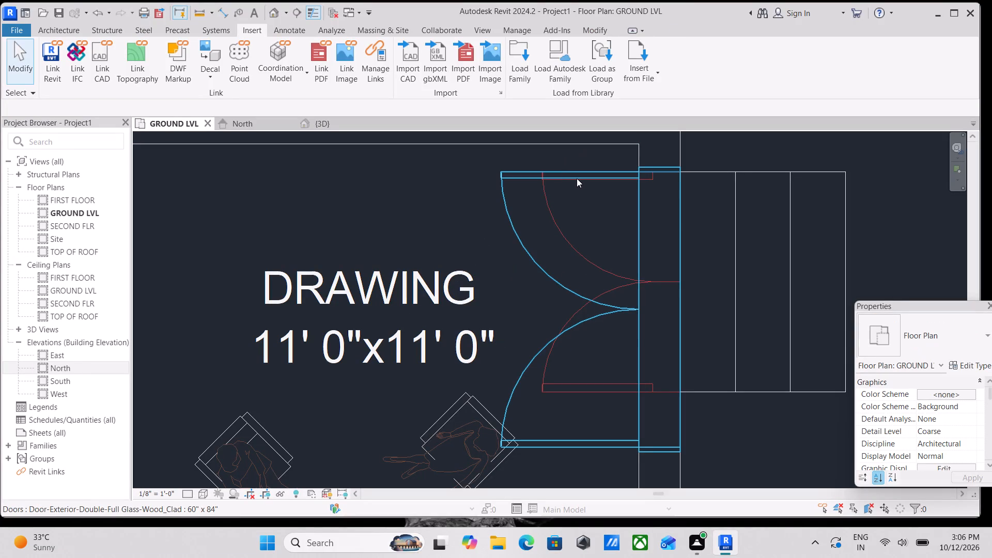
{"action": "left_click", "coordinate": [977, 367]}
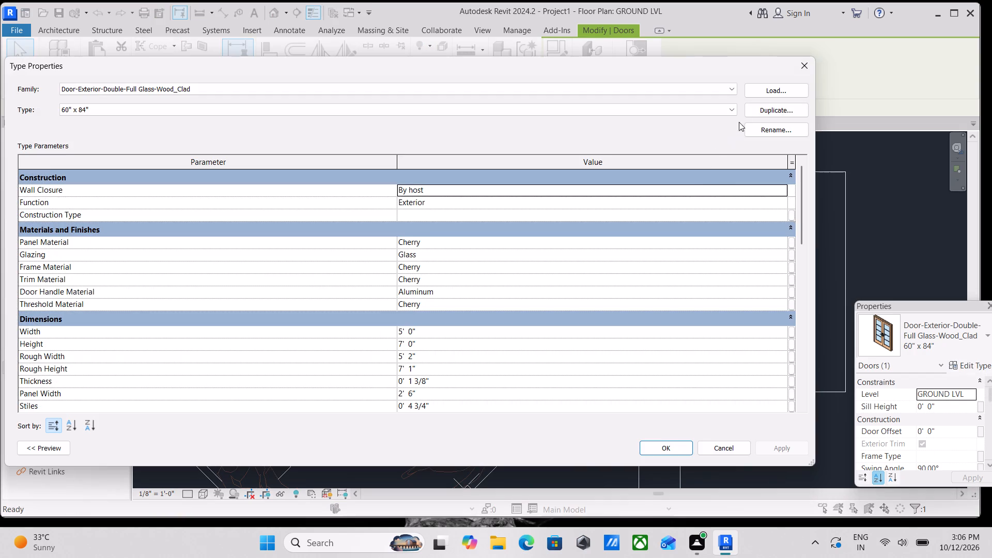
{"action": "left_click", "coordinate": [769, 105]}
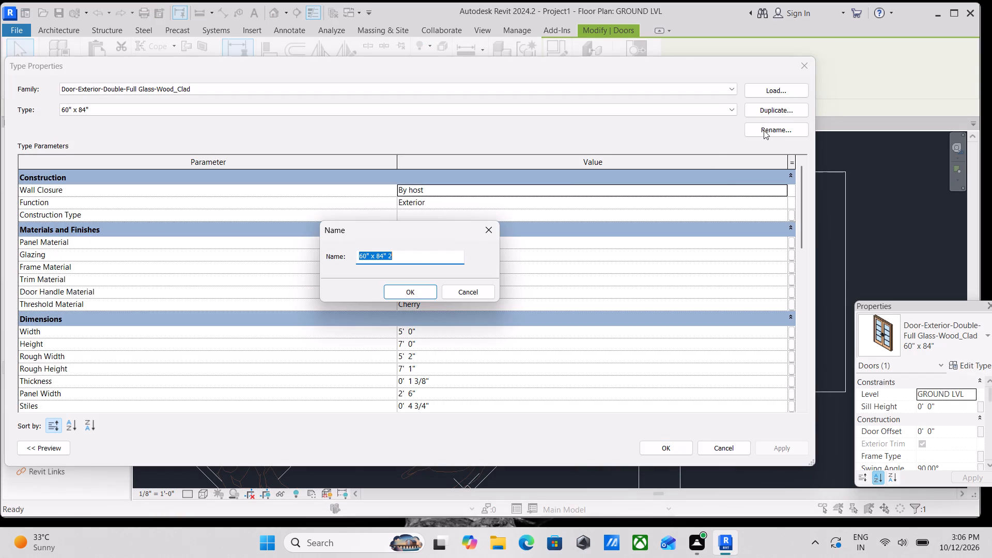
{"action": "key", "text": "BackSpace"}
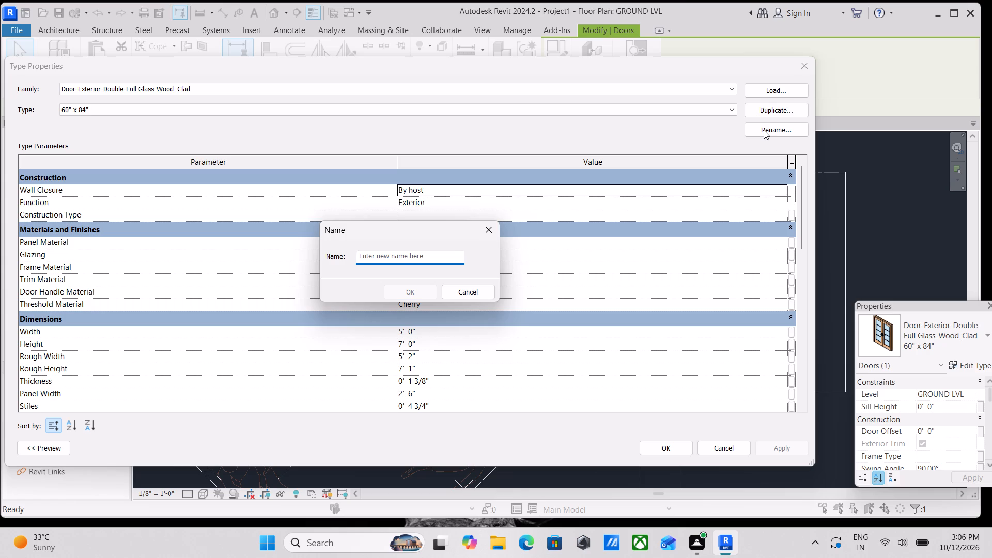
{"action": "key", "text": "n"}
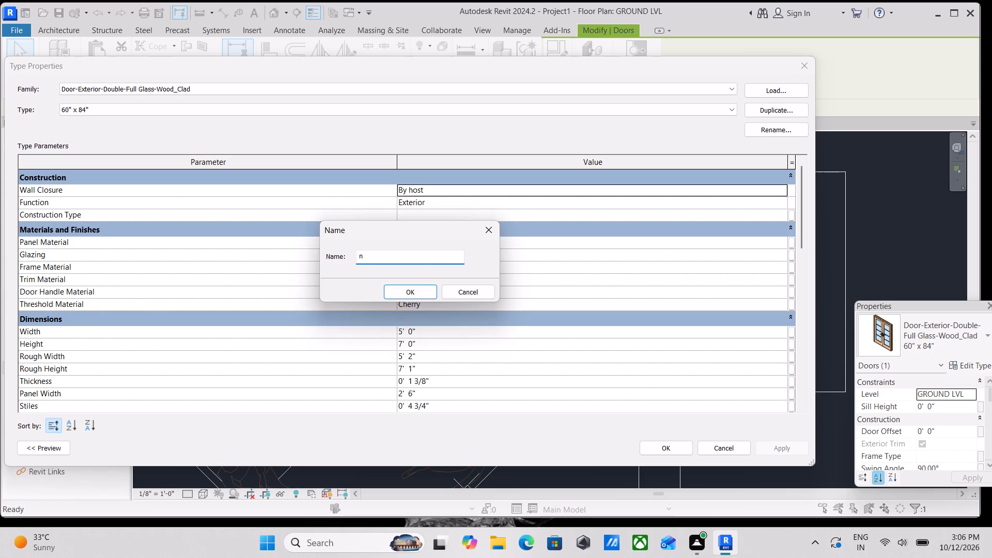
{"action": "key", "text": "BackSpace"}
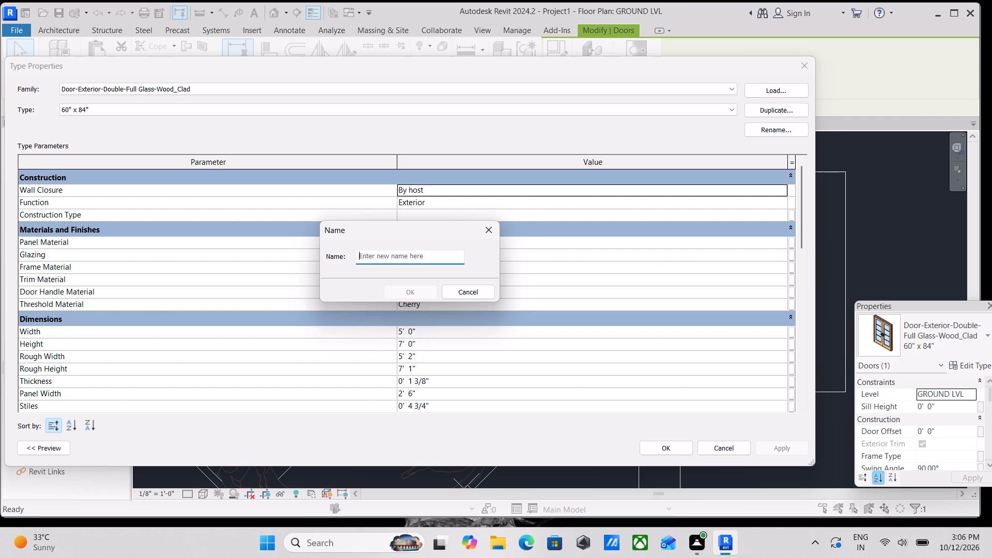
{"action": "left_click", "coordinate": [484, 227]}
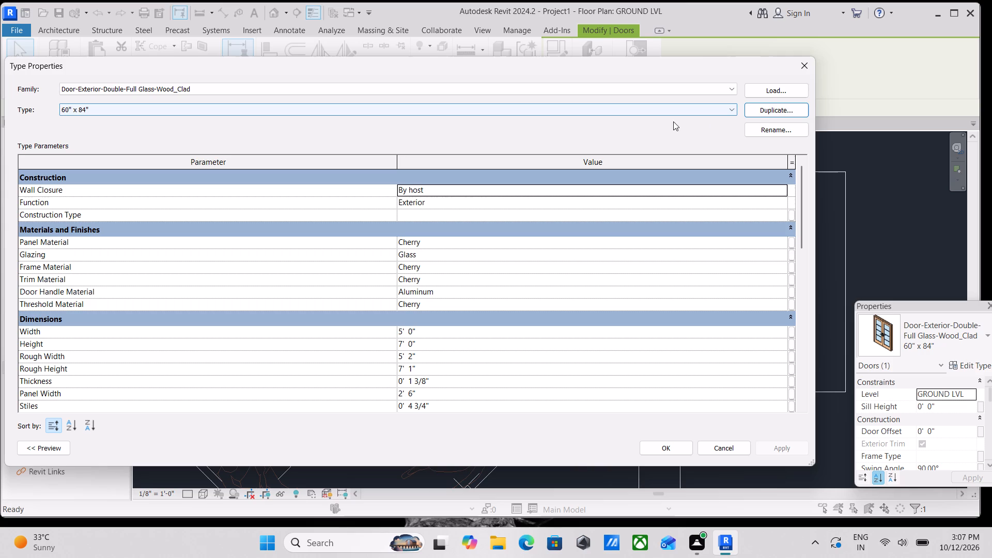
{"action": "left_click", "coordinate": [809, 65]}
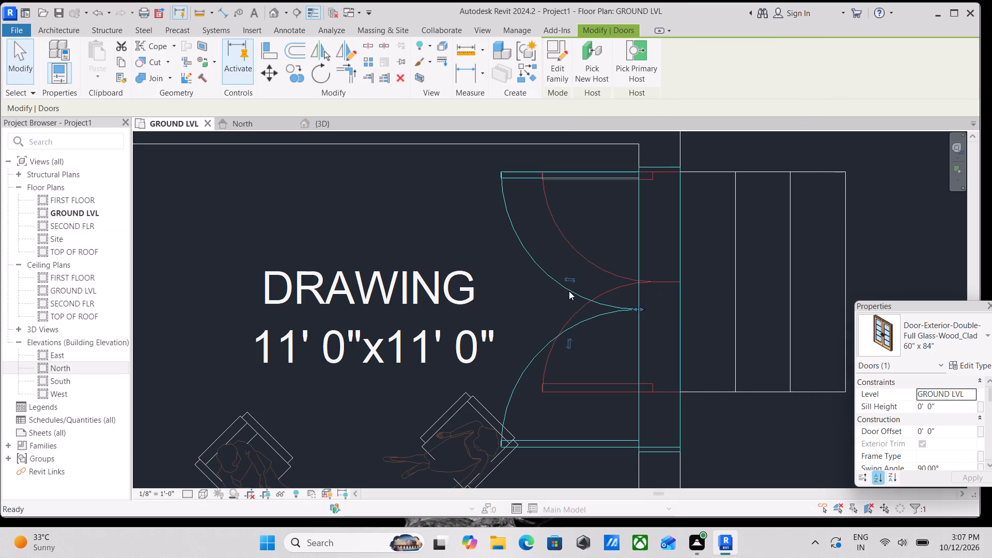
Duplicate the selected door's 60" x 84" type under the name "double main door 4' x 7'".
{"action": "left_click", "coordinate": [984, 363]}
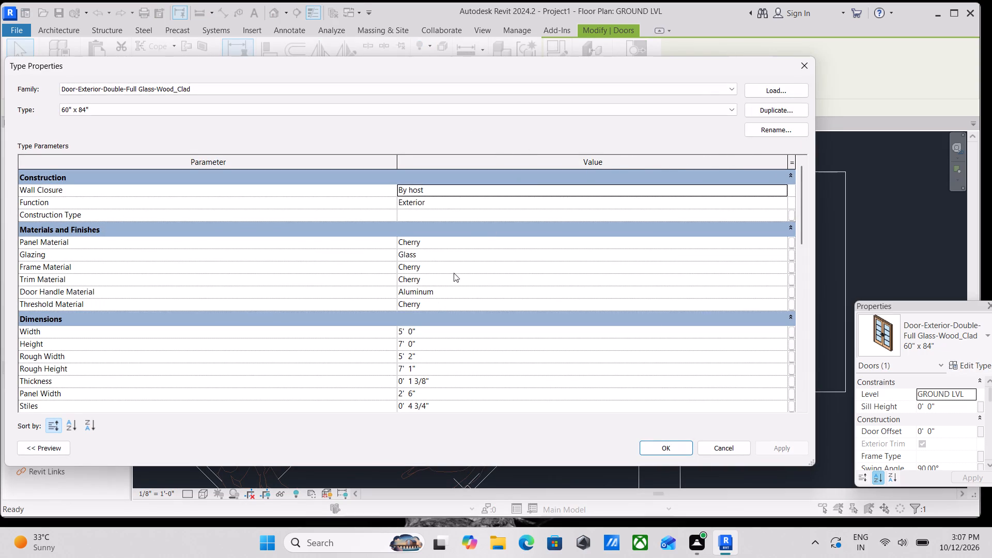
{"action": "scroll", "coordinate": [693, 180], "scroll_direction": "up", "scroll_amount": 2}
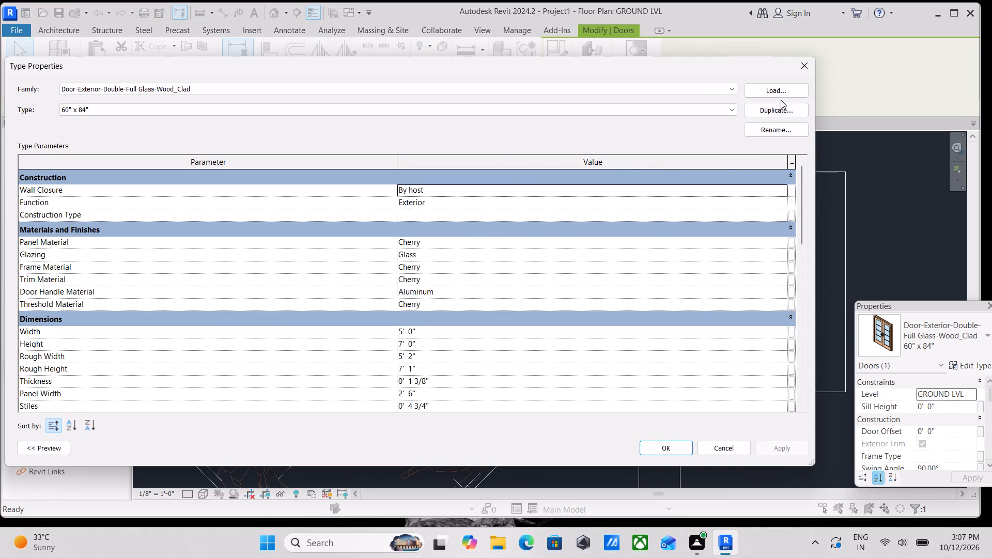
{"action": "left_click", "coordinate": [779, 109]}
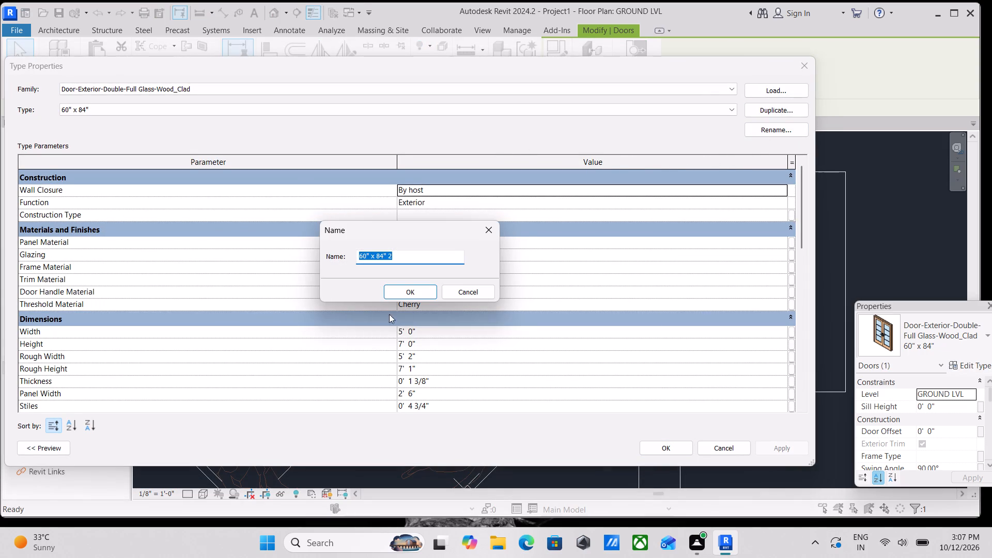
{"action": "left_click_drag", "start_coordinate": [409, 252], "coordinate": [326, 258]}
{"action": "key", "text": "BackSpace"}
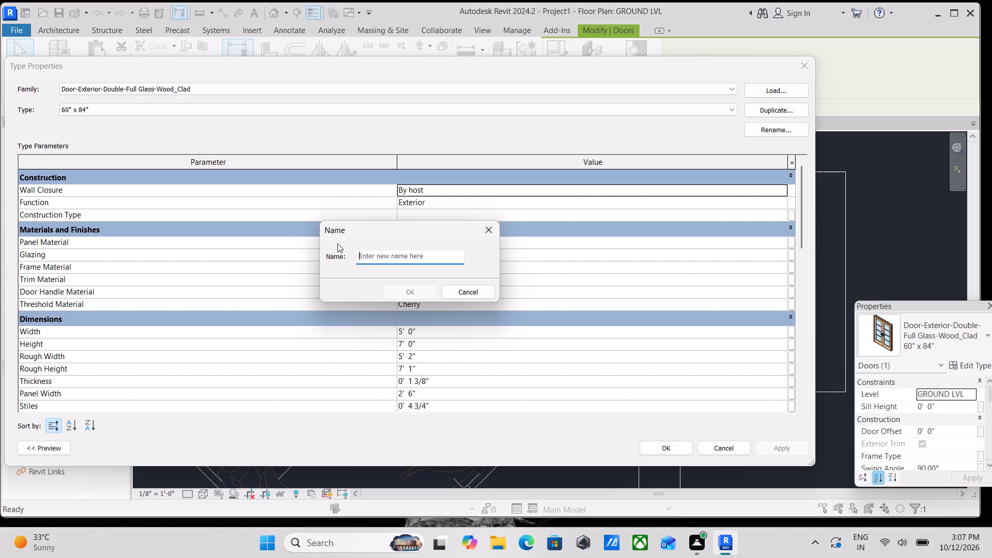
{"action": "type", "text": "double"}
{"action": "key", "text": "space"}
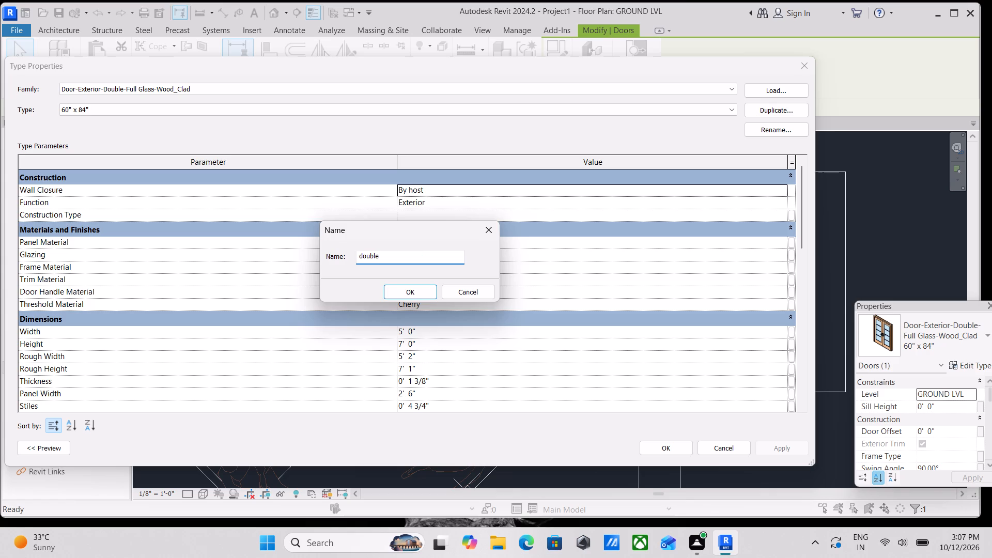
{"action": "type", "text": "door"}
{"action": "key", "text": "space"}
{"action": "key", "text": "BackSpace"}
{"action": "key", "text": "BackSpace"}
{"action": "key", "text": "BackSpace"}
{"action": "key", "text": "BackSpace"}
{"action": "key", "text": "BackSpace"}
{"action": "type", "text": "main door"}
{"action": "key", "text": "space"}
{"action": "type", "text": "6'"}
{"action": "key", "text": "BackSpace"}
{"action": "key", "text": "BackSpace"}
{"action": "key", "text": "4"}
{"action": "type", "text": "' x"}
{"action": "key", "text": "space"}
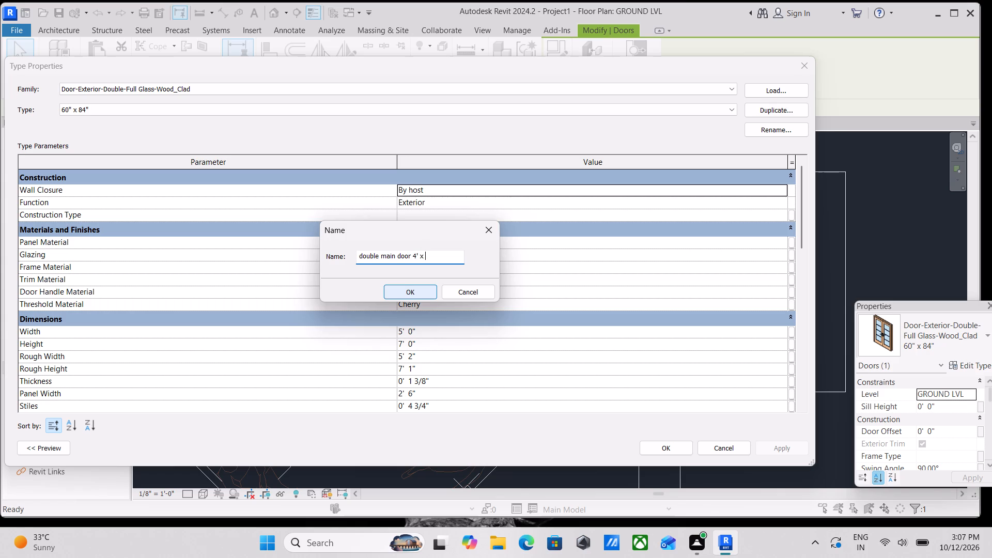
{"action": "type", "text": "7'"}
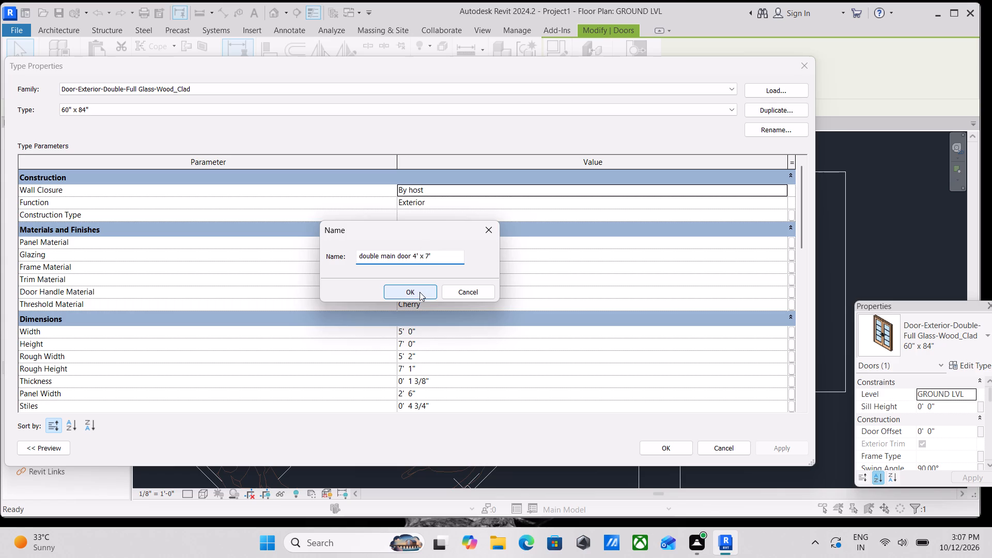
{"action": "left_click", "coordinate": [420, 292]}
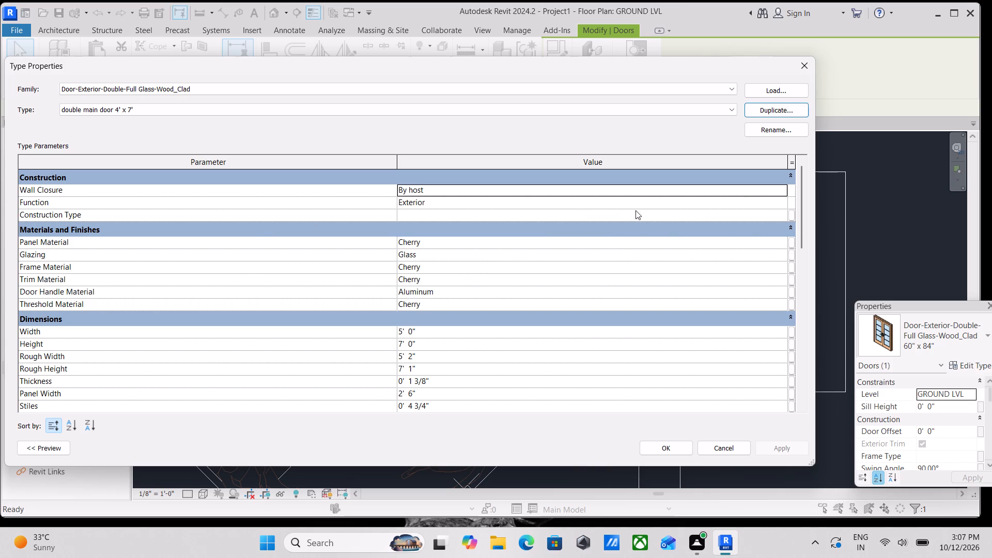
Set the new door type's Width to 4' and apply it to the selected door.
{"action": "scroll", "coordinate": [382, 204], "scroll_direction": "up", "scroll_amount": 4}
{"action": "scroll", "coordinate": [363, 228], "scroll_direction": "down", "scroll_amount": 2}
{"action": "scroll", "coordinate": [363, 228], "scroll_direction": "up", "scroll_amount": 3}
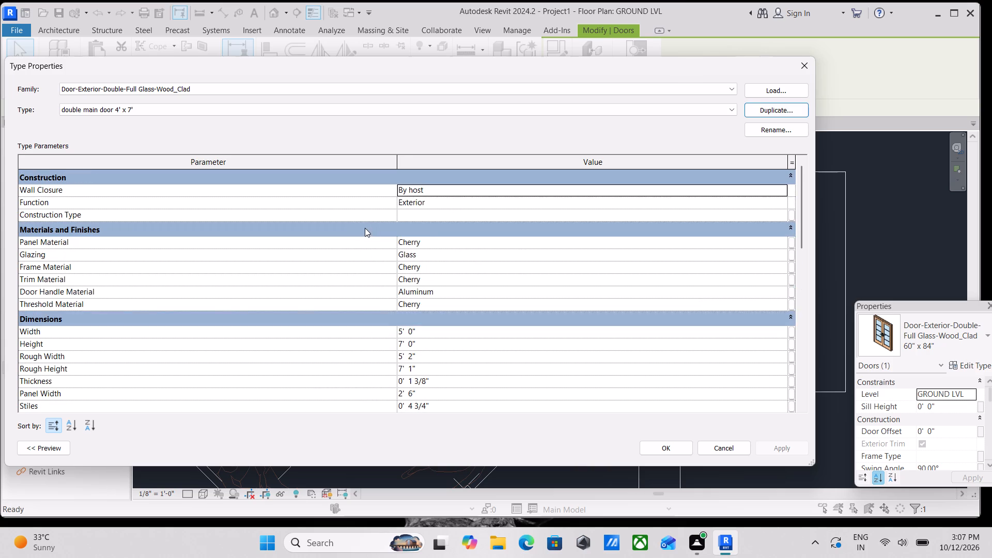
{"action": "scroll", "coordinate": [690, 206], "scroll_direction": "up", "scroll_amount": 3}
{"action": "scroll", "coordinate": [585, 272], "scroll_direction": "down", "scroll_amount": 1}
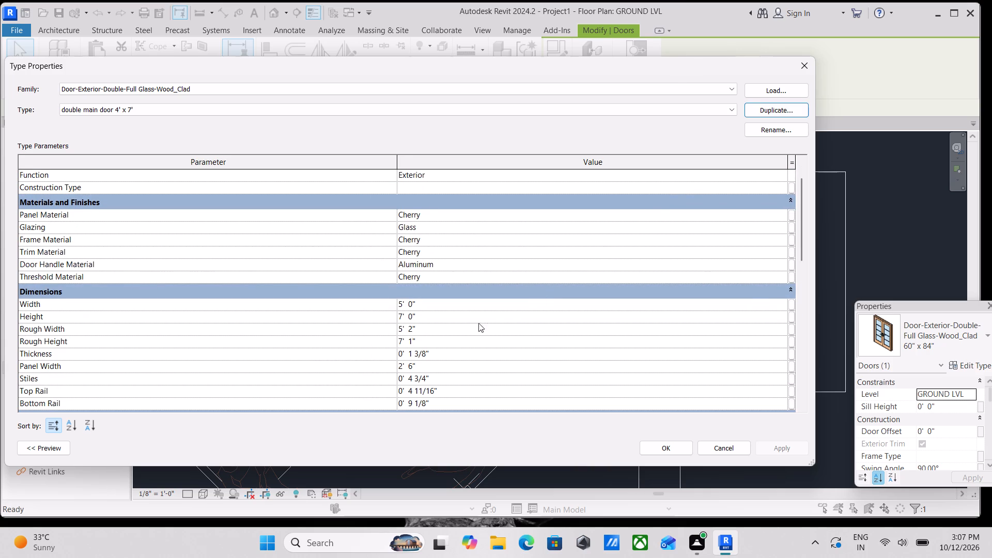
{"action": "left_click", "coordinate": [427, 306]}
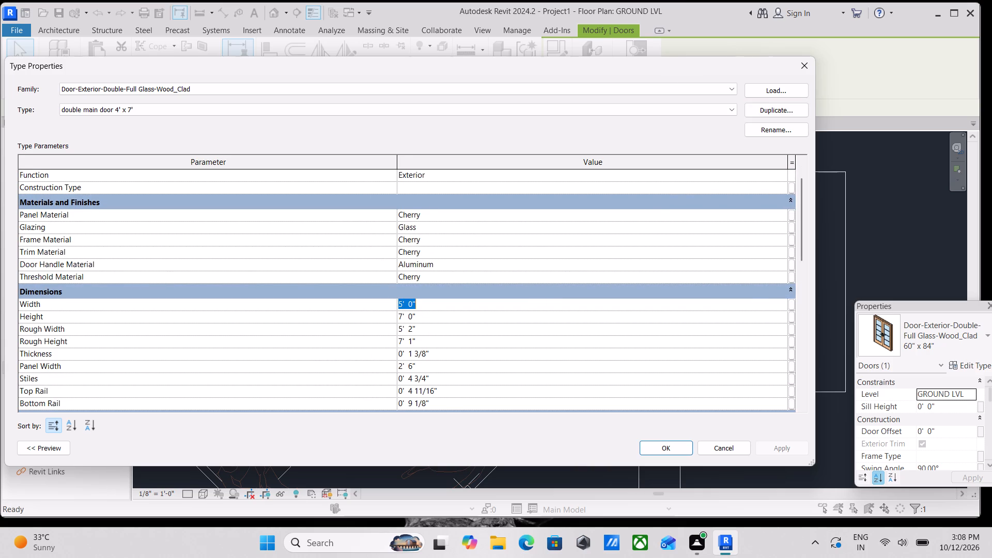
{"action": "left_click_drag", "start_coordinate": [427, 306], "coordinate": [374, 304]}
{"action": "type", "text": "4'"}
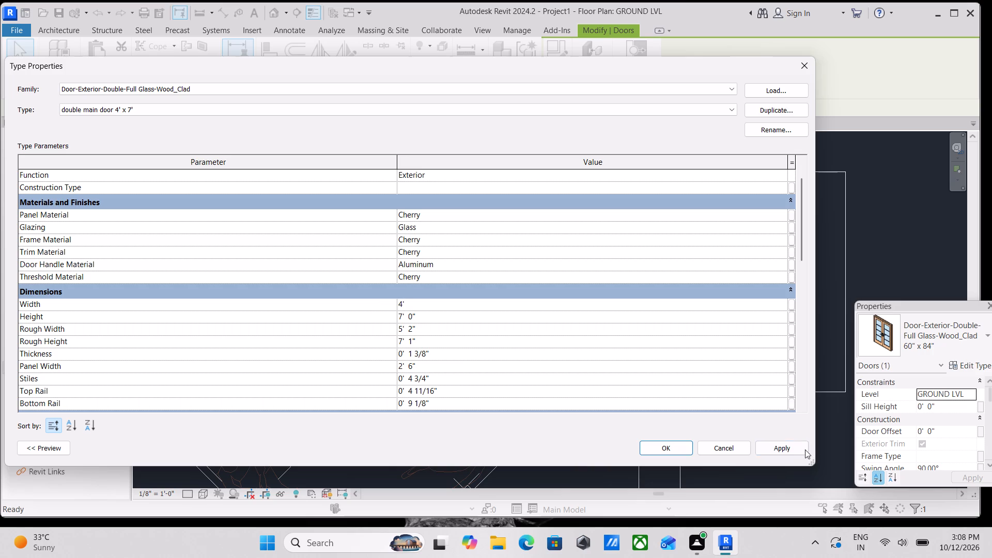
{"action": "left_click", "coordinate": [788, 450]}
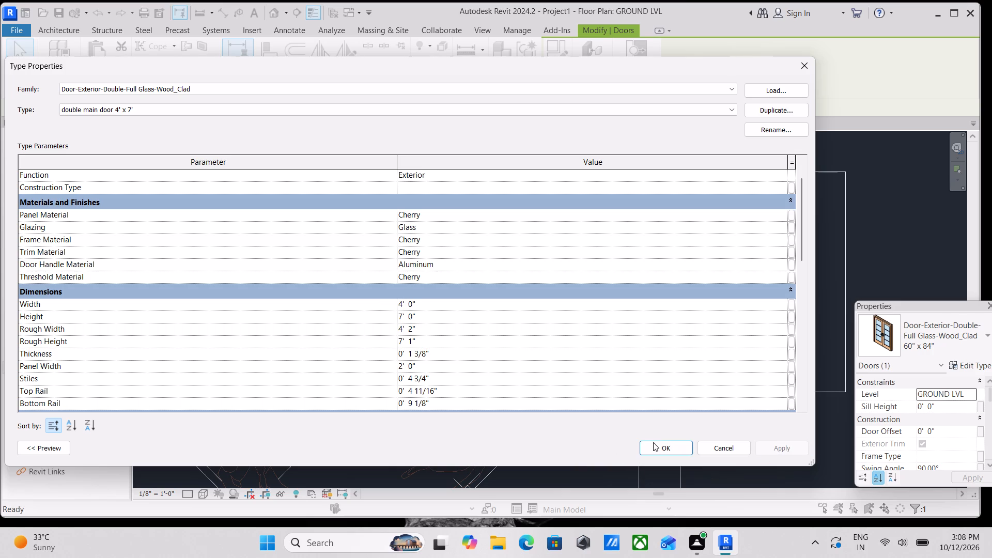
{"action": "left_click", "coordinate": [671, 446]}
Nudge the double main door along its wall until it is centred on the door drawn in the CAD plan beside the DRAWING room.
{"action": "scroll", "coordinate": [608, 409], "scroll_direction": "down", "scroll_amount": 1}
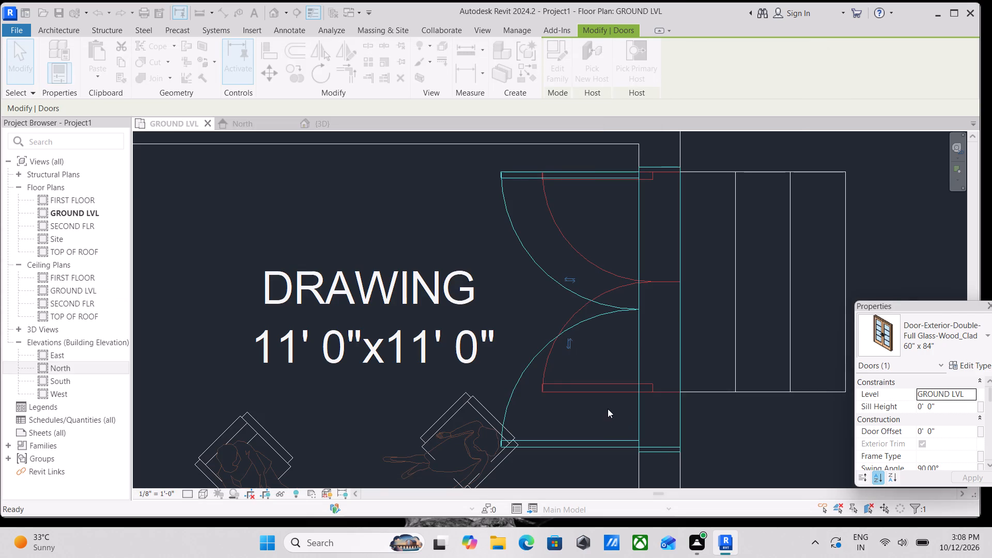
{"action": "scroll", "coordinate": [608, 409], "scroll_direction": "down", "scroll_amount": 1}
{"action": "scroll", "coordinate": [679, 380], "scroll_direction": "up", "scroll_amount": 2}
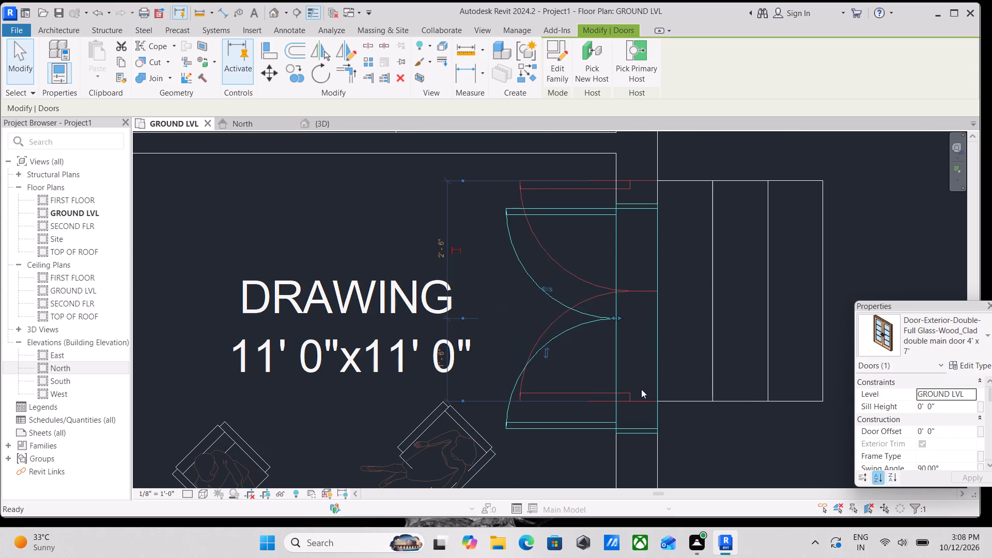
{"action": "scroll", "coordinate": [641, 394], "scroll_direction": "up", "scroll_amount": 2}
{"action": "key", "text": "Escape"}
{"action": "scroll", "coordinate": [652, 379], "scroll_direction": "down", "scroll_amount": 1}
{"action": "middle_click_drag", "start_coordinate": [652, 381], "coordinate": [634, 433]}
{"action": "scroll", "coordinate": [629, 439], "scroll_direction": "up", "scroll_amount": 1}
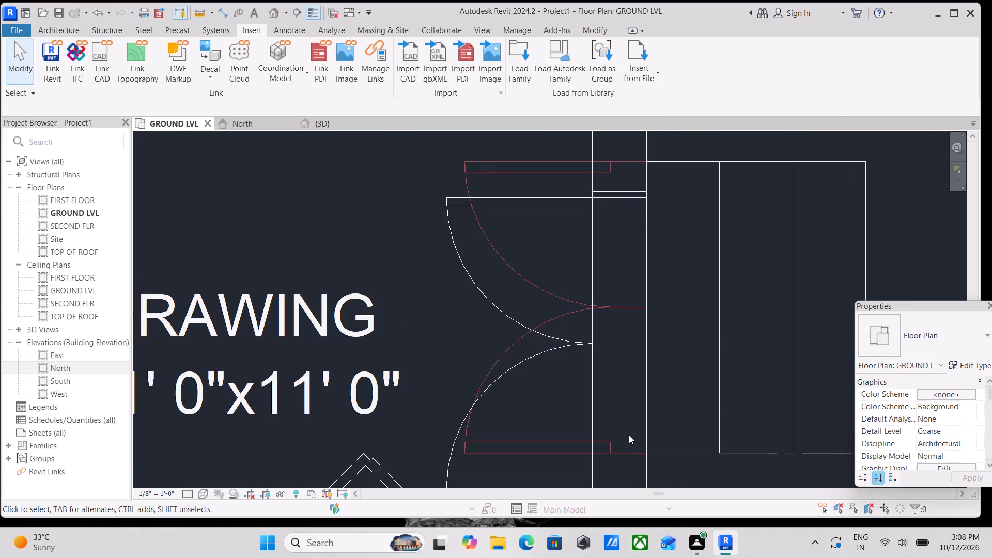
{"action": "middle_click_drag", "start_coordinate": [629, 430], "coordinate": [625, 346]}
{"action": "left_click", "coordinate": [616, 406]}
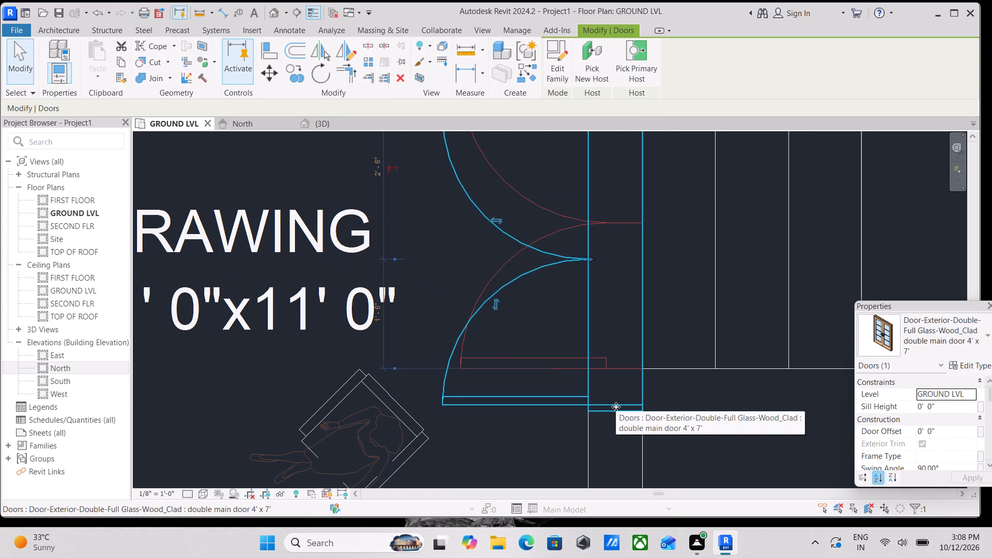
{"action": "key", "text": "Up"}
{"action": "key", "text": "Up"}
{"action": "key", "text": "Up"}
{"action": "key", "text": "Up"}
{"action": "key", "text": "Up"}
{"action": "key", "text": "Up"}
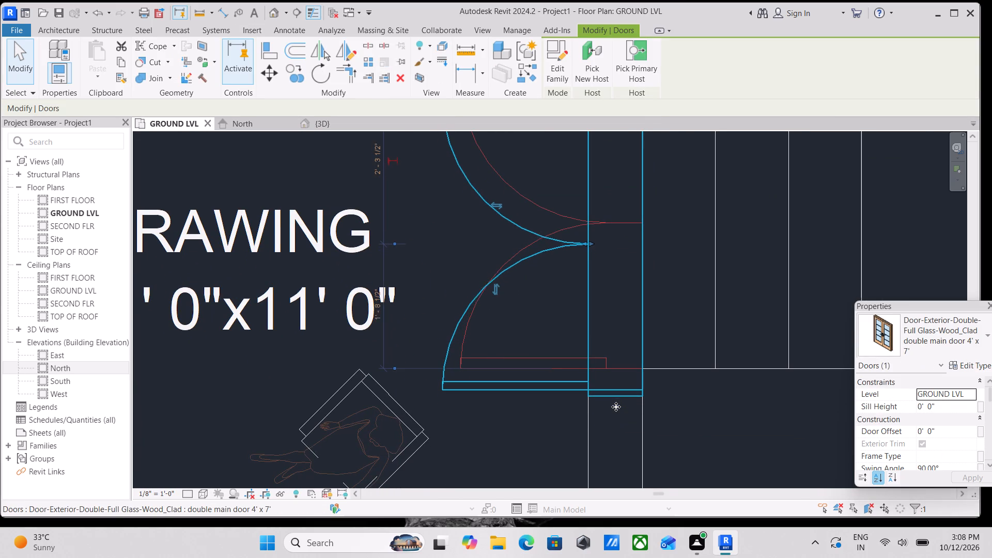
{"action": "key", "text": "Up"}
{"action": "key", "text": "Up"}
{"action": "key", "text": "Up"}
{"action": "key", "text": "Up"}
{"action": "key", "text": "Up"}
{"action": "key", "text": "Up"}
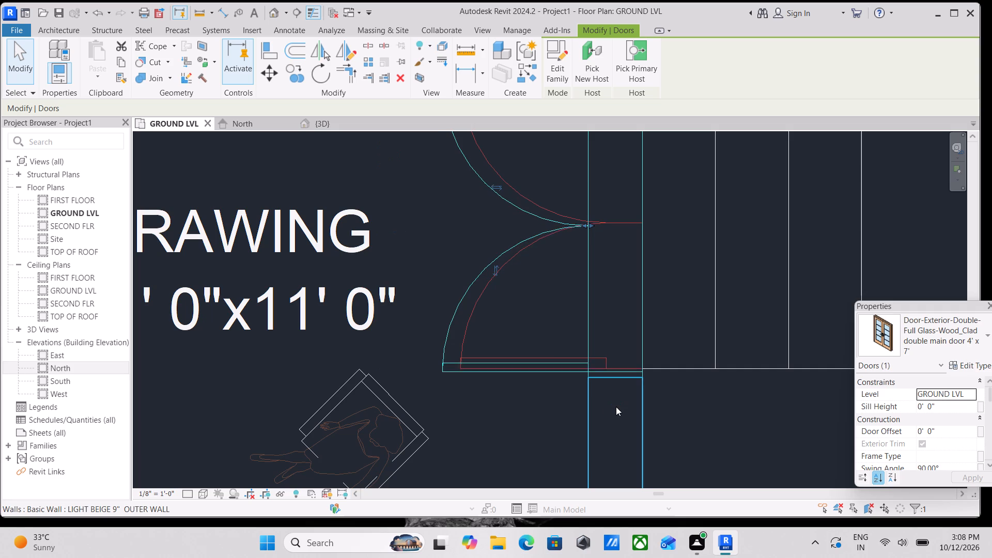
{"action": "scroll", "coordinate": [615, 407], "scroll_direction": "down", "scroll_amount": 4}
{"action": "middle_click_drag", "start_coordinate": [621, 351], "coordinate": [611, 384]}
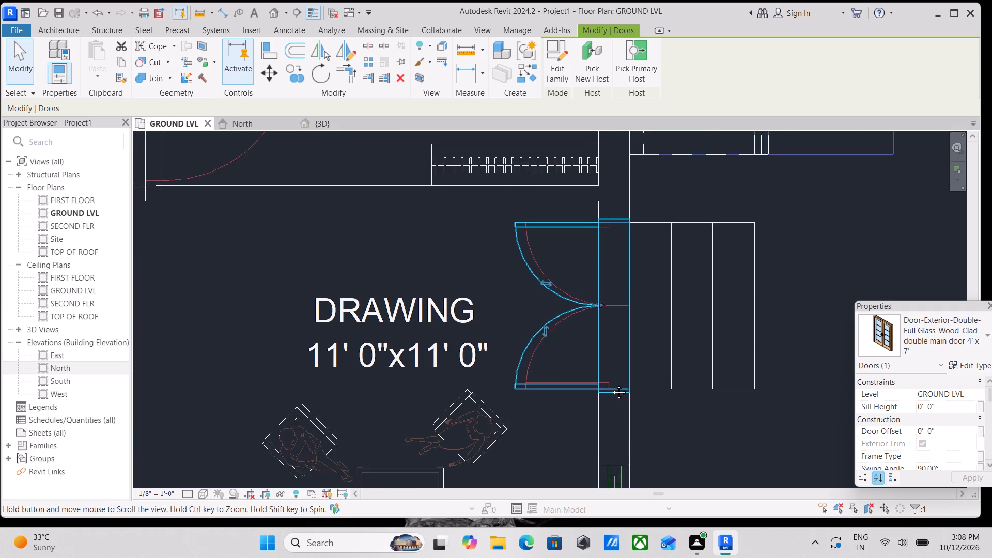
{"action": "middle_click_drag", "start_coordinate": [611, 384], "coordinate": [609, 388]}
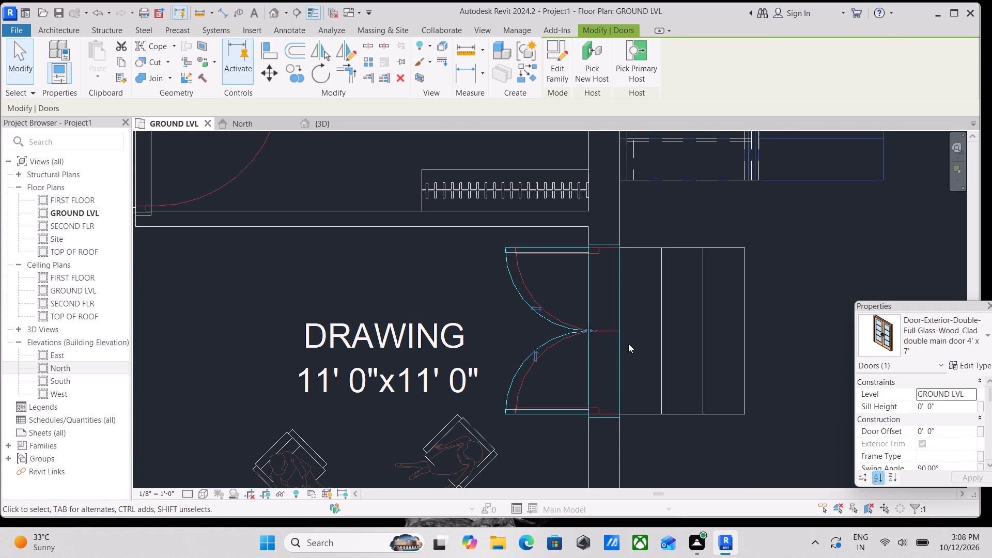
{"action": "scroll", "coordinate": [560, 345], "scroll_direction": "down", "scroll_amount": 3}
{"action": "key", "text": "Escape"}
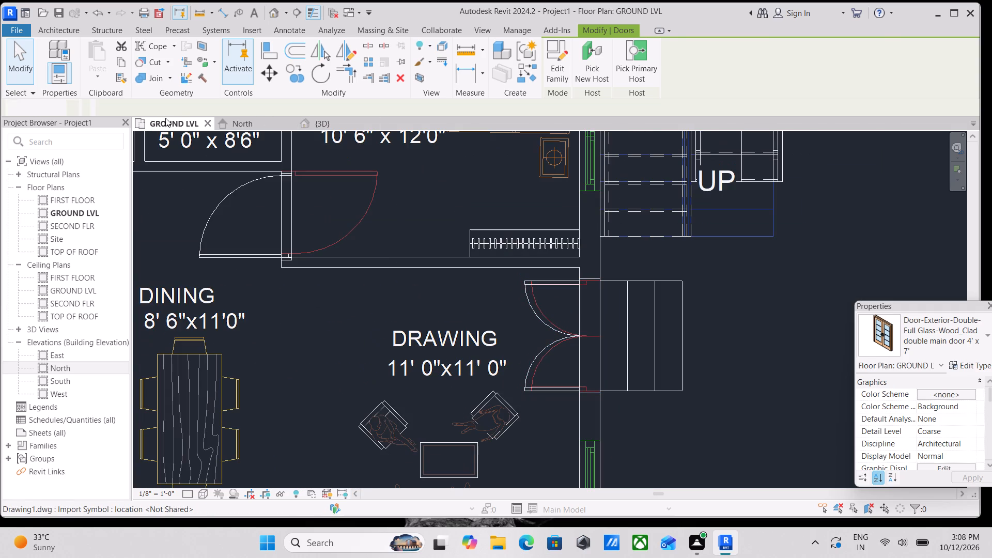
Examine the double main door and its outer wall from outside in the 3D view.
{"action": "left_click", "coordinate": [321, 126]}
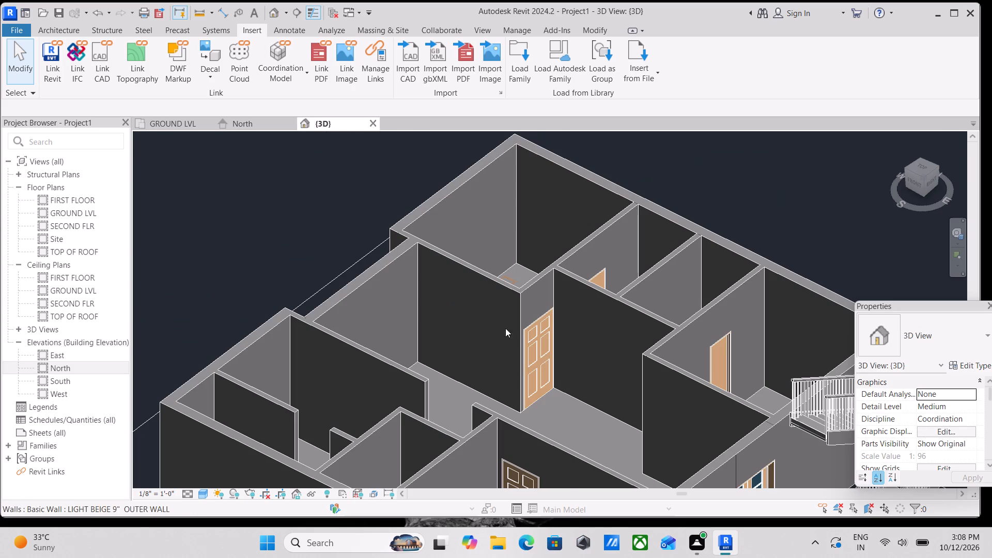
{"action": "scroll", "coordinate": [533, 363], "scroll_direction": "down", "scroll_amount": 5}
{"action": "middle_click_drag", "start_coordinate": [536, 370], "coordinate": [499, 247]}
{"action": "scroll", "coordinate": [617, 367], "scroll_direction": "up", "scroll_amount": 4}
{"action": "scroll", "coordinate": [594, 323], "scroll_direction": "up", "scroll_amount": 3}
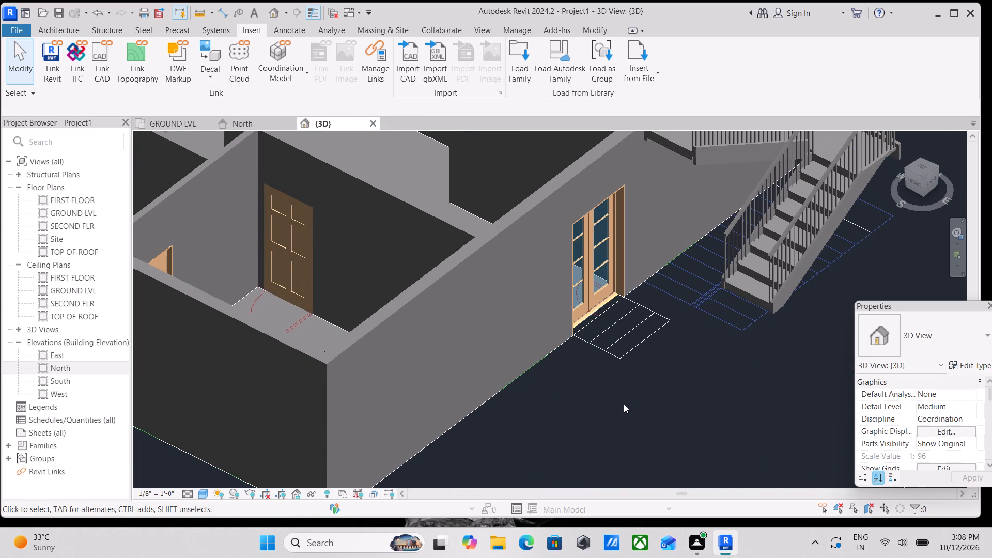
{"action": "middle_click_drag", "start_coordinate": [625, 404], "coordinate": [627, 400], "text": "shift"}
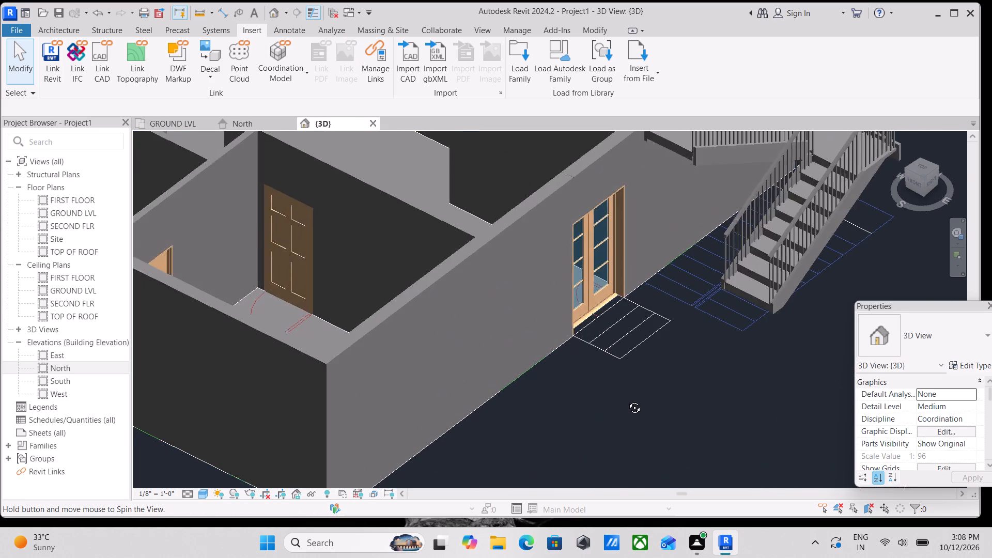
{"action": "middle_click_drag", "start_coordinate": [627, 400], "coordinate": [668, 304], "text": "shift"}
{"action": "middle_click_drag", "start_coordinate": [610, 439], "coordinate": [572, 384], "text": "shift"}
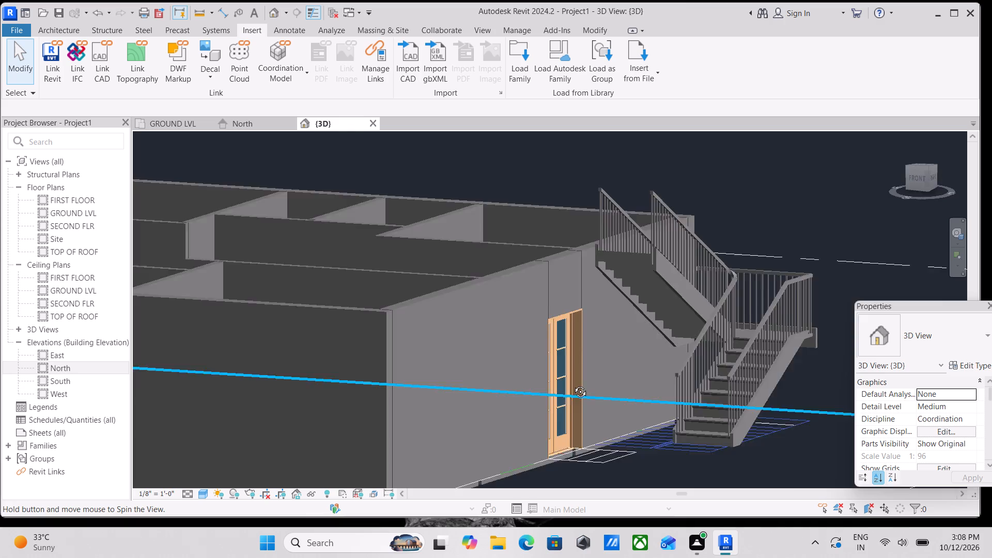
{"action": "middle_click_drag", "start_coordinate": [572, 384], "coordinate": [599, 407], "text": "shift"}
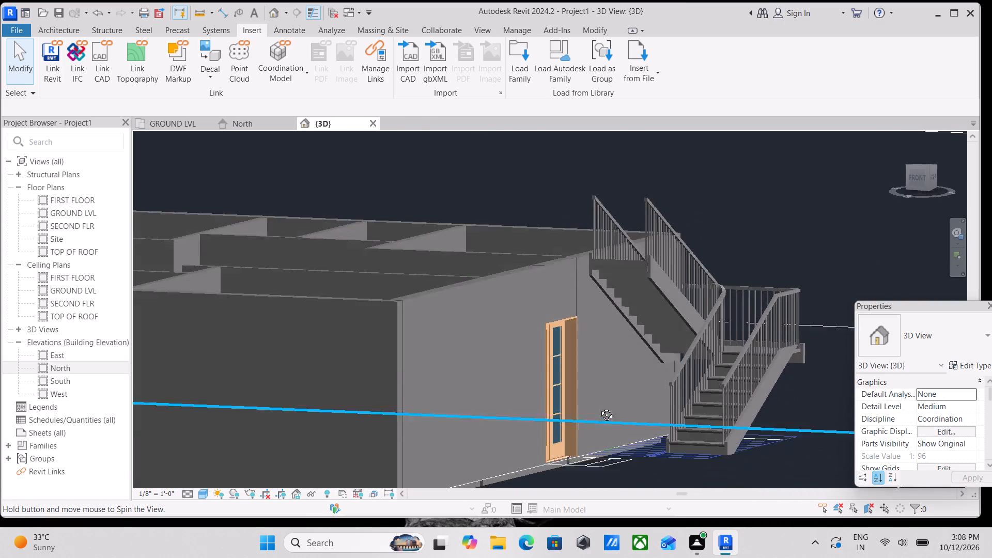
{"action": "middle_click_drag", "start_coordinate": [599, 407], "coordinate": [606, 417], "text": "shift"}
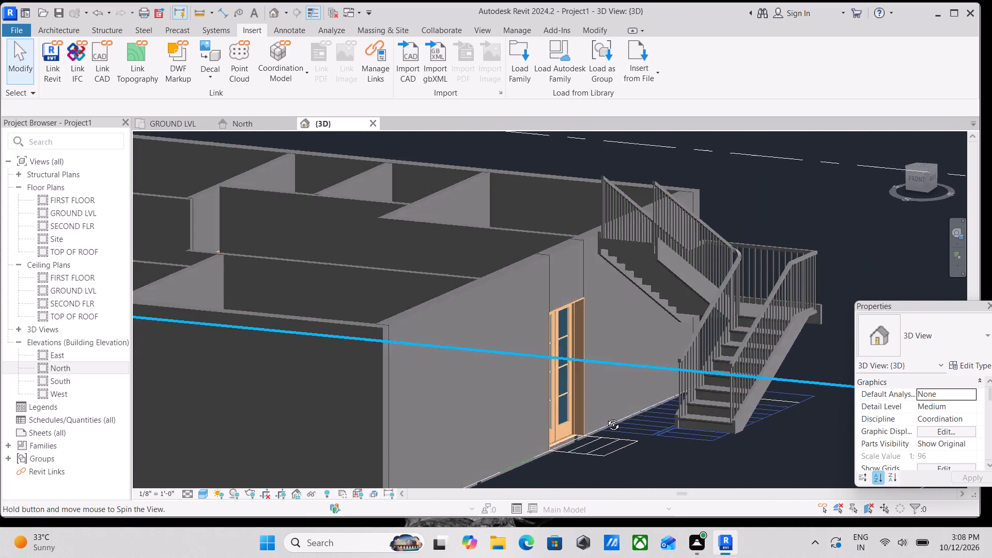
{"action": "middle_click_drag", "start_coordinate": [606, 417], "coordinate": [575, 421], "text": "shift"}
{"action": "scroll", "coordinate": [590, 426], "scroll_direction": "down", "scroll_amount": 2}
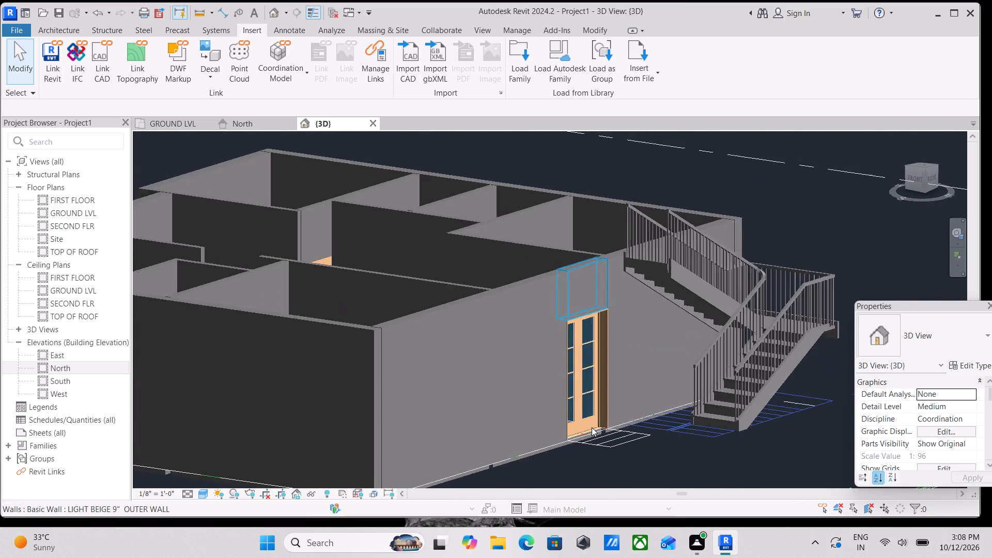
{"action": "middle_click_drag", "start_coordinate": [609, 445], "coordinate": [632, 386]}
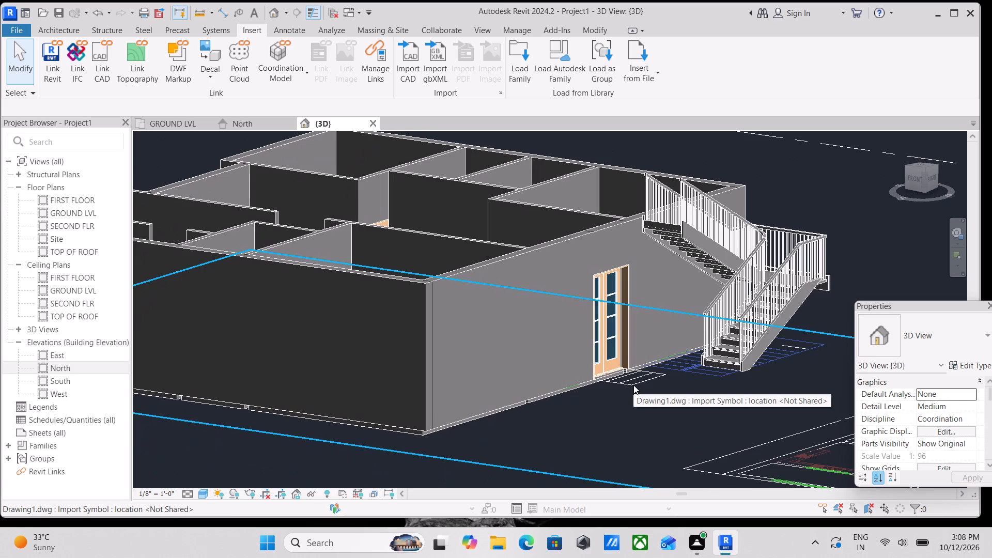
{"action": "scroll", "coordinate": [726, 354], "scroll_direction": "up", "scroll_amount": 3}
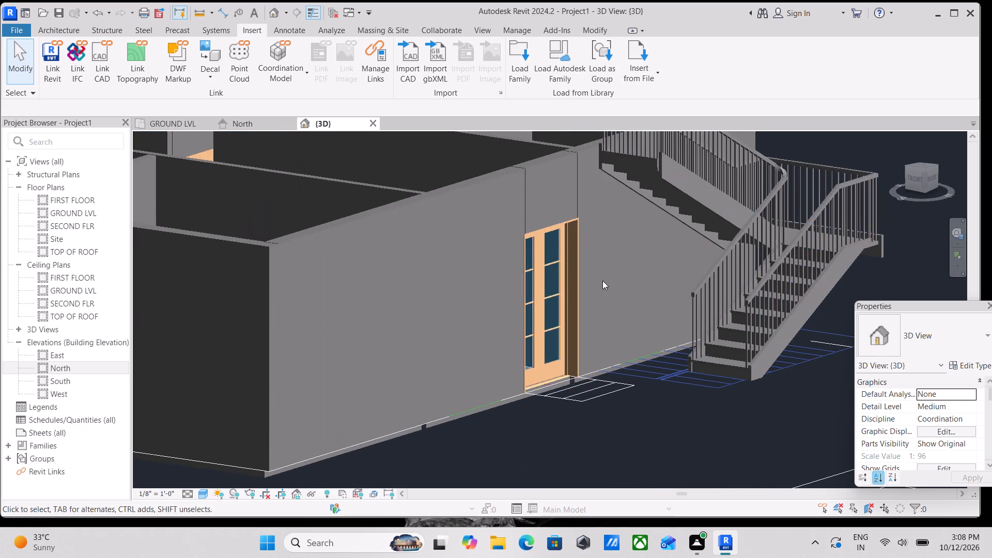
{"action": "middle_click_drag", "start_coordinate": [639, 287], "coordinate": [633, 312]}
{"action": "middle_click_drag", "start_coordinate": [673, 337], "coordinate": [595, 383], "text": "shift"}
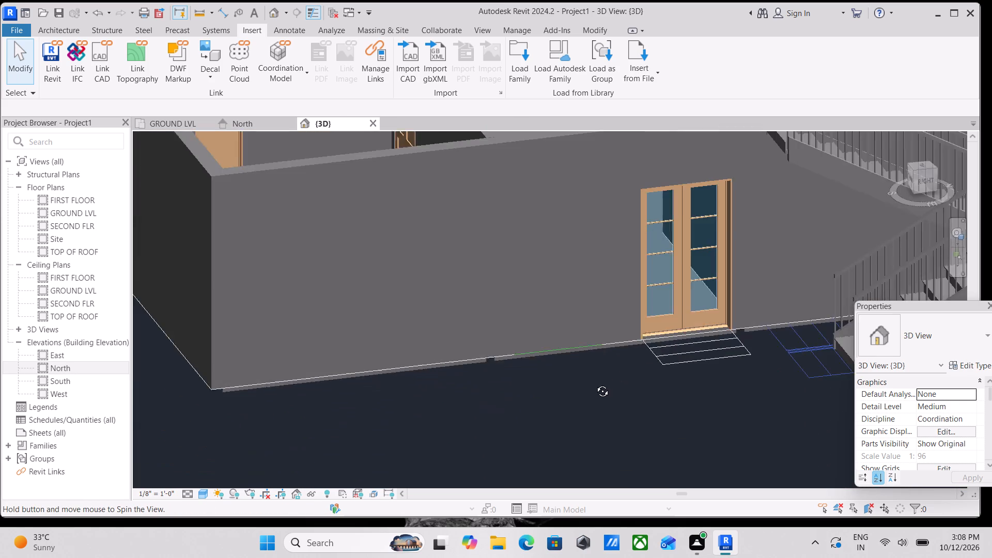
{"action": "middle_click_drag", "start_coordinate": [595, 383], "coordinate": [630, 345], "text": "shift"}
{"action": "scroll", "coordinate": [628, 345], "scroll_direction": "up", "scroll_amount": 1}
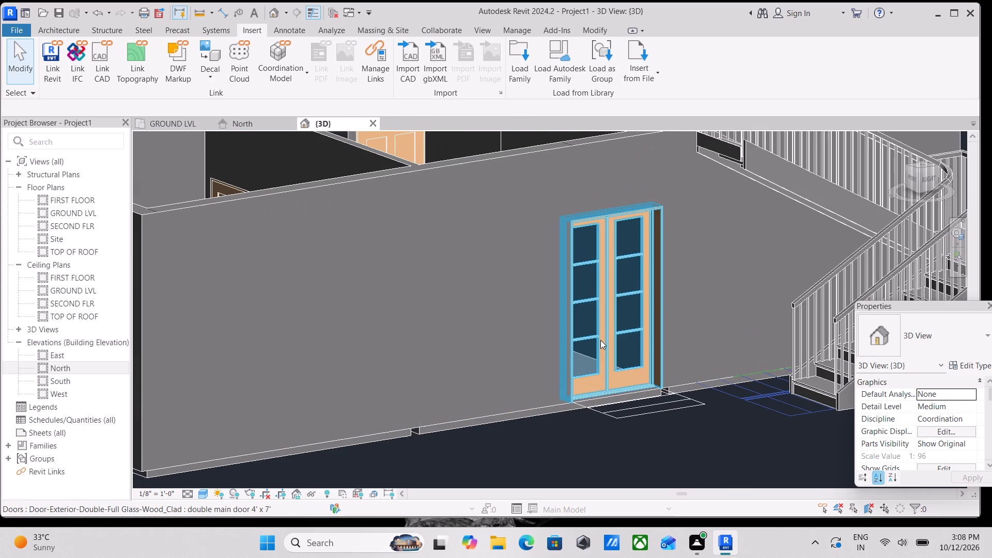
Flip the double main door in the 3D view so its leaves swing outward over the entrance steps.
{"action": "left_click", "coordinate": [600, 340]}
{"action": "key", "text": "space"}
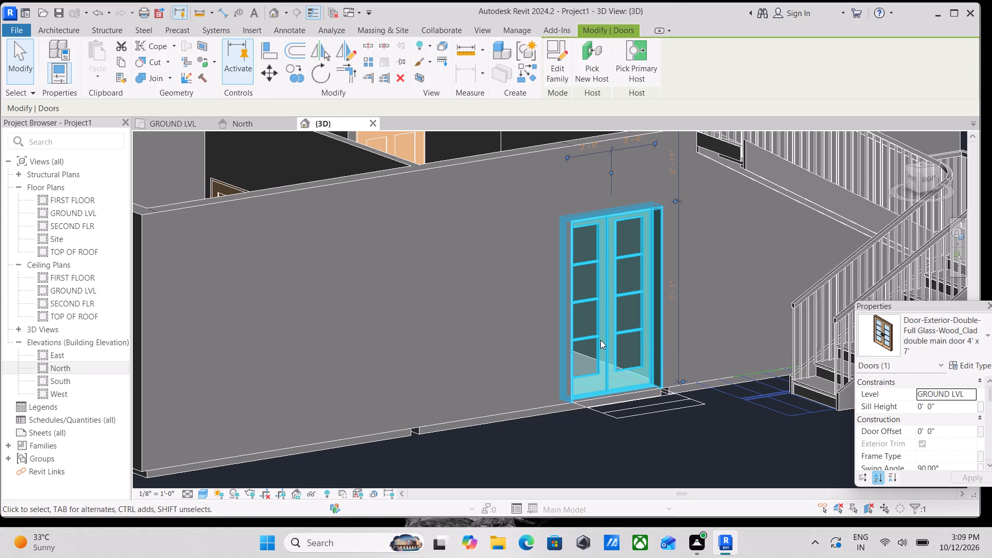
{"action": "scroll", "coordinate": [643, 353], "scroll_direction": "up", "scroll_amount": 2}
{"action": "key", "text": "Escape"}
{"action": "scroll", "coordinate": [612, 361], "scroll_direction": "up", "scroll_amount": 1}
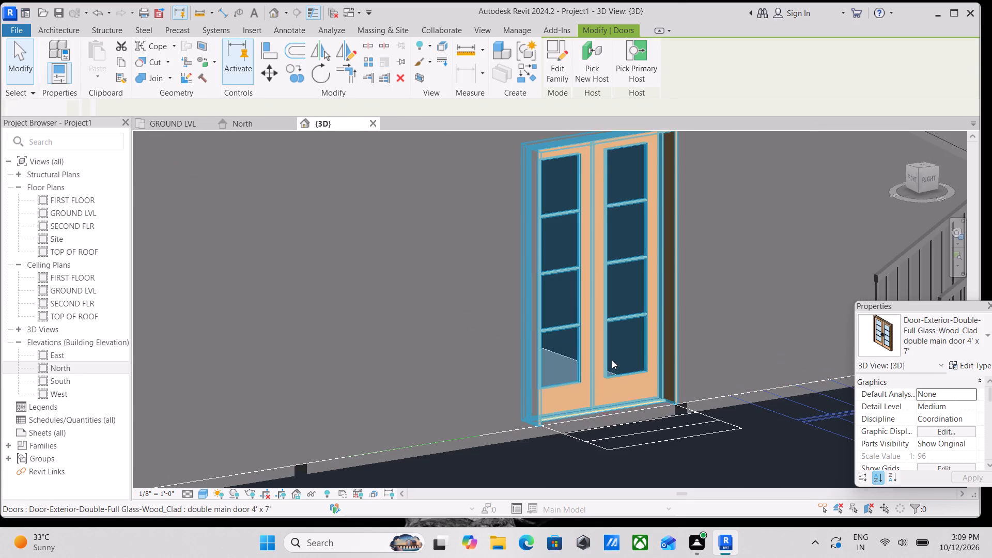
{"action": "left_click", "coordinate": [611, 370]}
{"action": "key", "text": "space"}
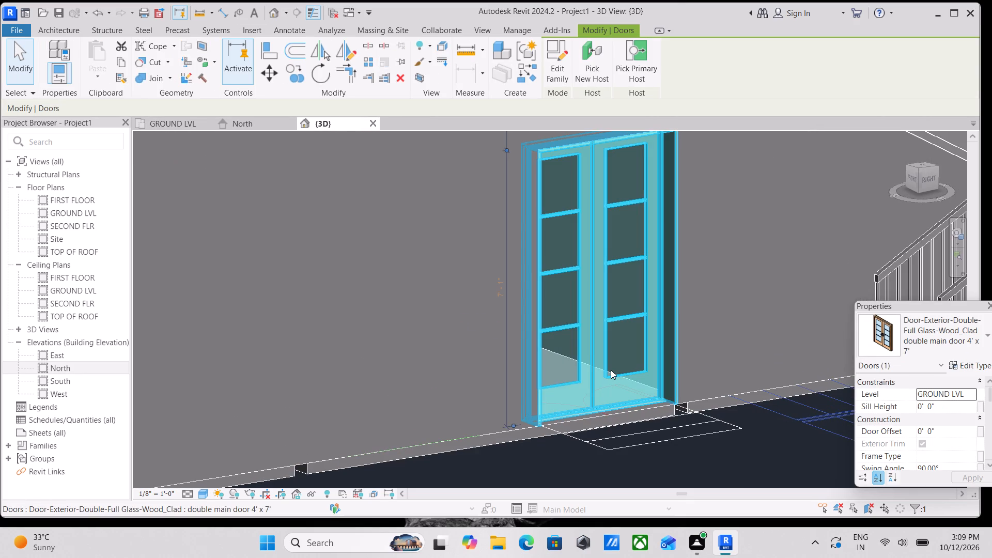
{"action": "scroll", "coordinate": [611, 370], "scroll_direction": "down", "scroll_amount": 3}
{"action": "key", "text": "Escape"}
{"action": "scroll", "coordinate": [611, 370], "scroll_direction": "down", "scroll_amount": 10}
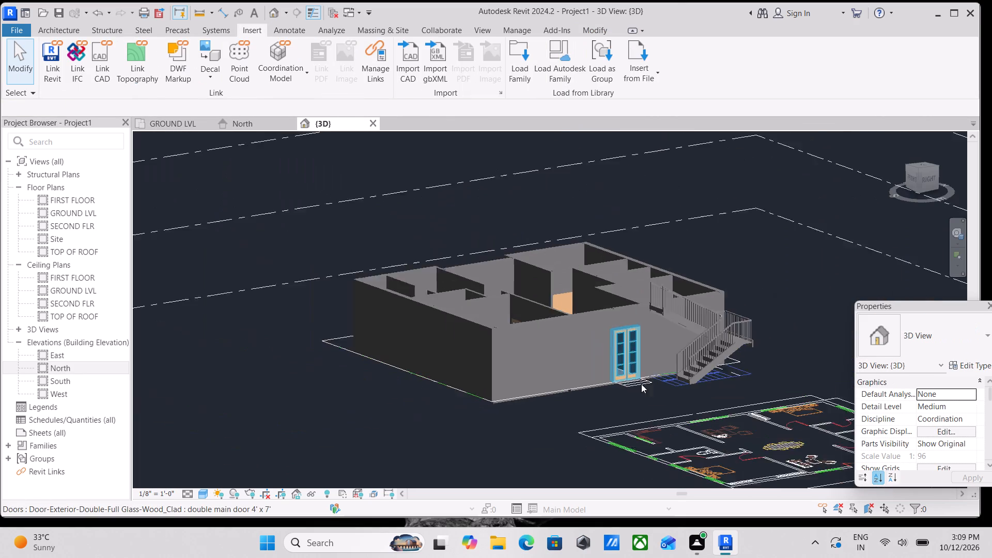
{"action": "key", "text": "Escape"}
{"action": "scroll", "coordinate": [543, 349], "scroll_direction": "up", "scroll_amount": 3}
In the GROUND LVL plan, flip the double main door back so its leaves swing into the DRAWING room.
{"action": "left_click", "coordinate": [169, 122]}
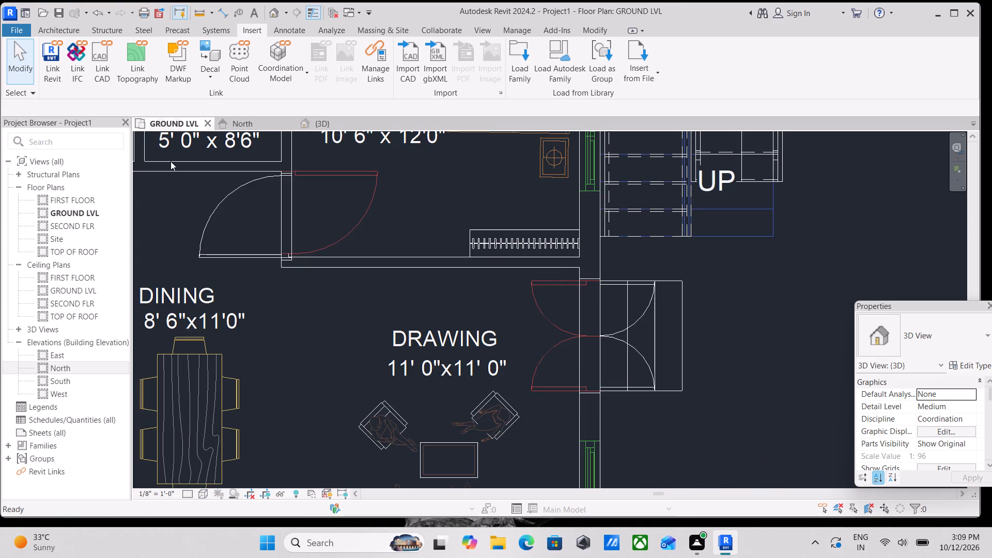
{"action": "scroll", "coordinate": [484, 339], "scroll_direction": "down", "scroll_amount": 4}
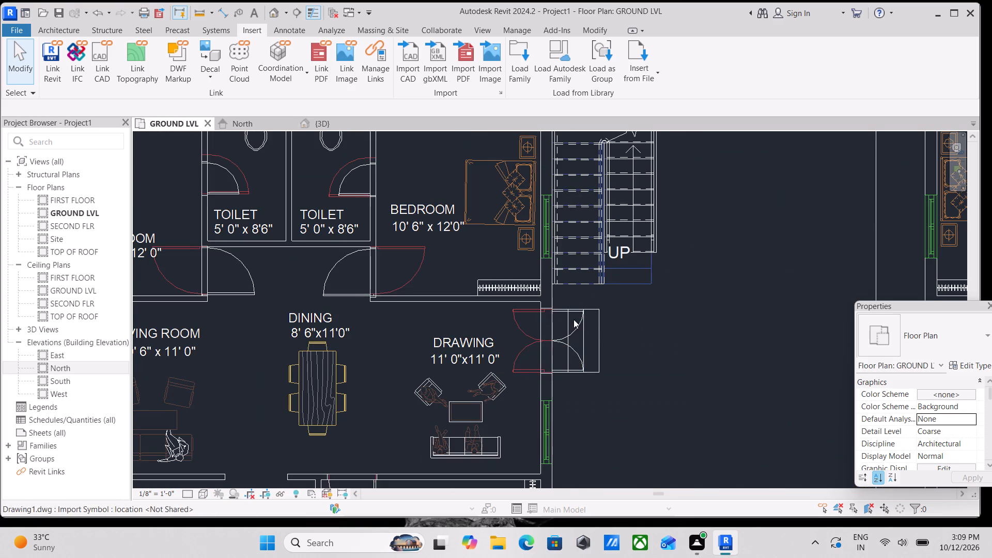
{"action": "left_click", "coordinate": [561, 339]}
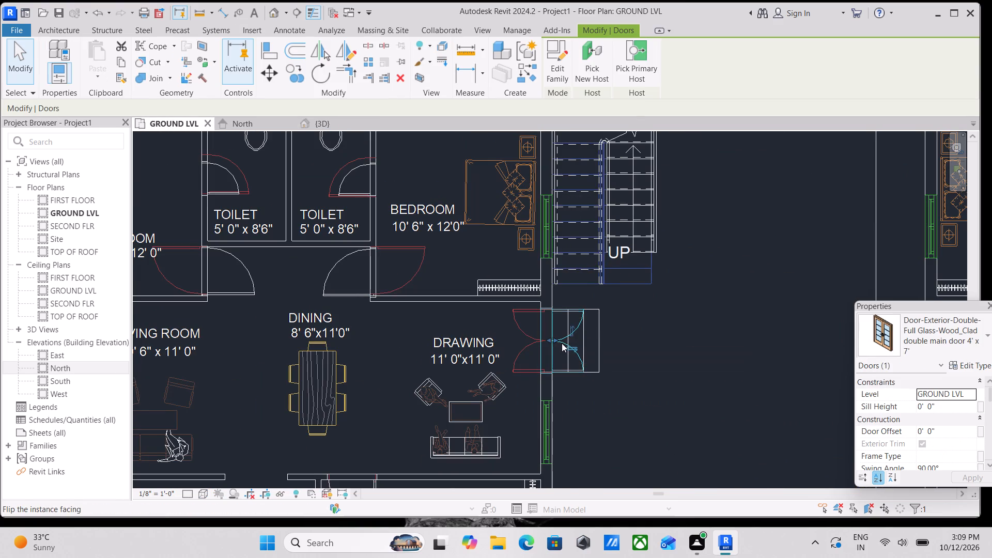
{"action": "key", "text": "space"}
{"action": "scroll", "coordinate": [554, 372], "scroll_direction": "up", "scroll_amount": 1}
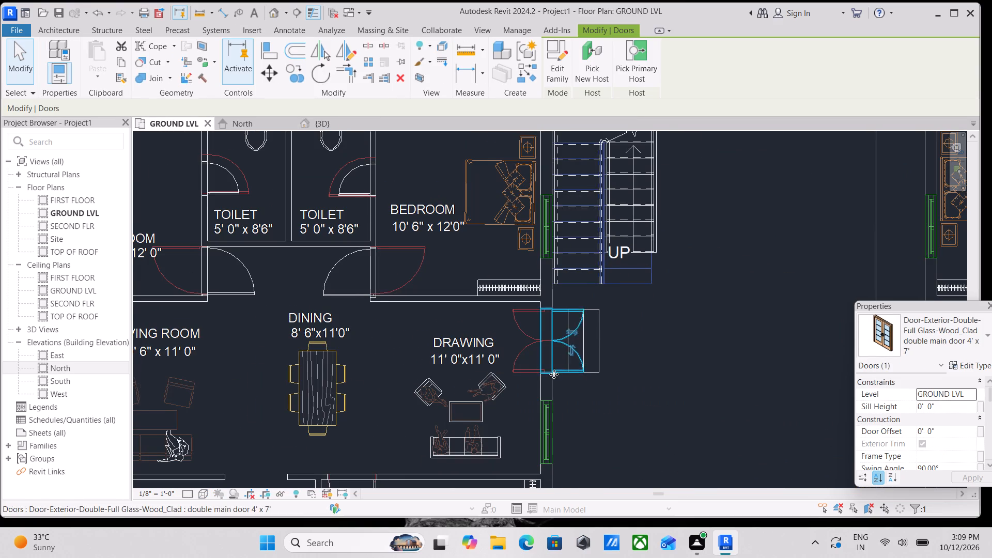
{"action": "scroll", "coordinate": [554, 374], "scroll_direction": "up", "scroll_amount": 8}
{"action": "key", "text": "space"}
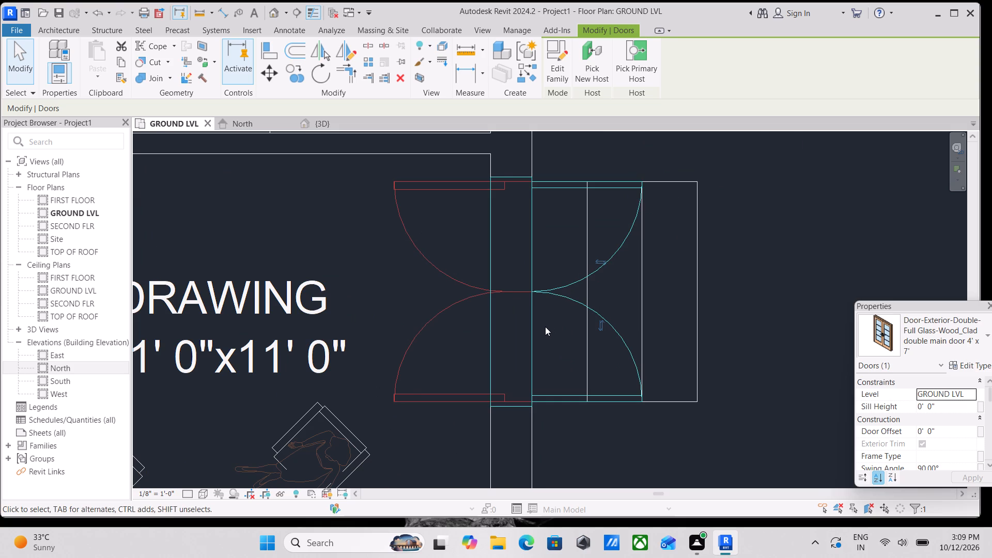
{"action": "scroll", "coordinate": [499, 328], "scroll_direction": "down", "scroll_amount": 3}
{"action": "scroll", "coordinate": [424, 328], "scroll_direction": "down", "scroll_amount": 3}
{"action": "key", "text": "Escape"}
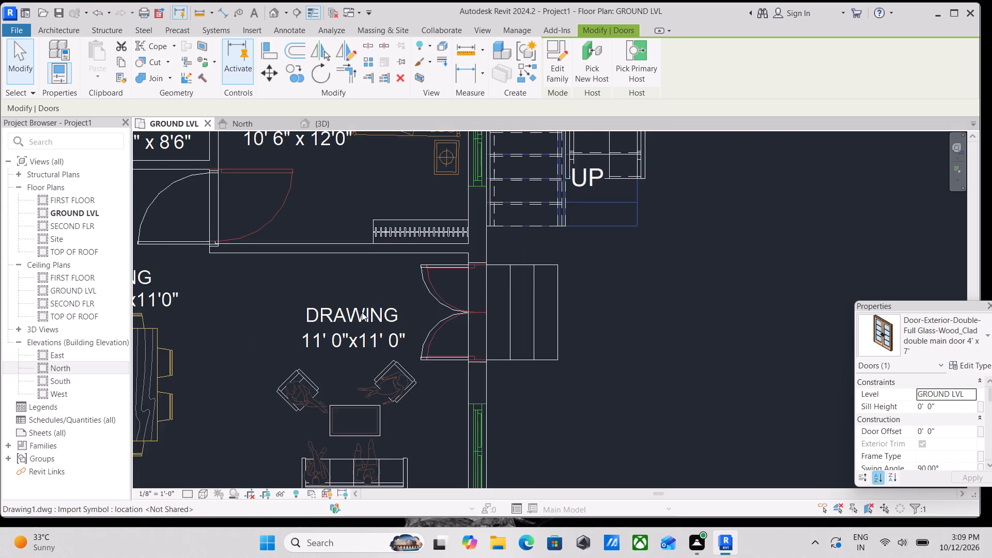
Start a Window placement and open the US library's Windows folder to load a window family.
{"action": "scroll", "coordinate": [362, 312], "scroll_direction": "down", "scroll_amount": 3}
{"action": "middle_click_drag", "start_coordinate": [362, 312], "coordinate": [551, 269]}
{"action": "scroll", "coordinate": [466, 332], "scroll_direction": "down", "scroll_amount": 3}
{"action": "middle_click_drag", "start_coordinate": [466, 332], "coordinate": [521, 285]}
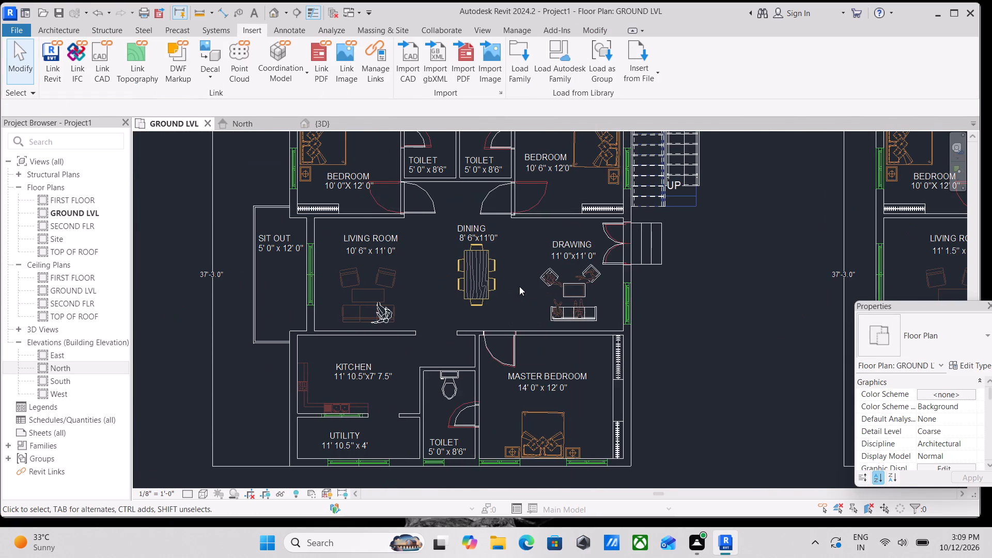
{"action": "middle_click_drag", "start_coordinate": [363, 298], "coordinate": [390, 357]}
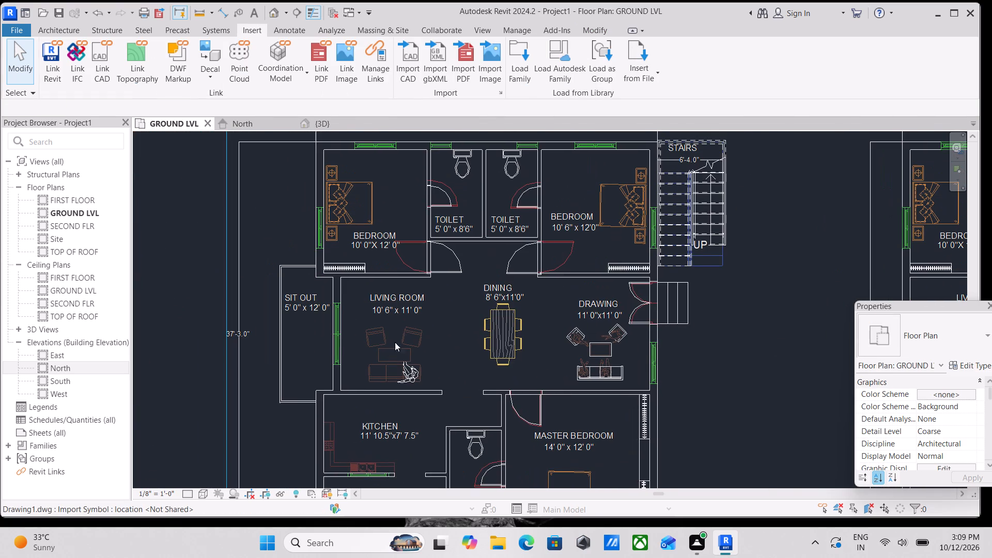
{"action": "left_click", "coordinate": [42, 25]}
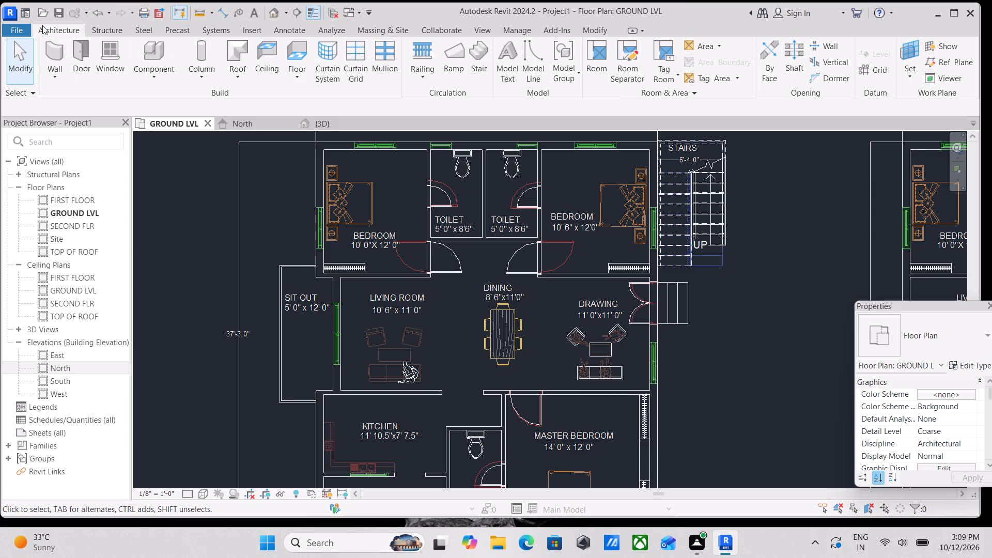
{"action": "scroll", "coordinate": [289, 290], "scroll_direction": "up", "scroll_amount": 3}
{"action": "scroll", "coordinate": [430, 315], "scroll_direction": "up", "scroll_amount": 1}
{"action": "middle_click_drag", "start_coordinate": [430, 315], "coordinate": [412, 390]}
{"action": "key", "text": "w"}
{"action": "key", "text": "n"}
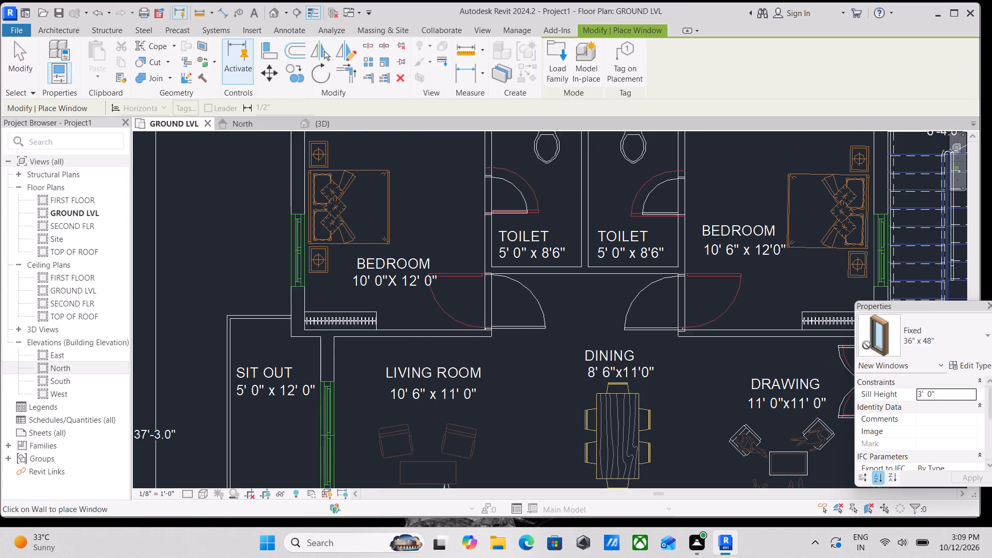
{"action": "left_click", "coordinate": [555, 61]}
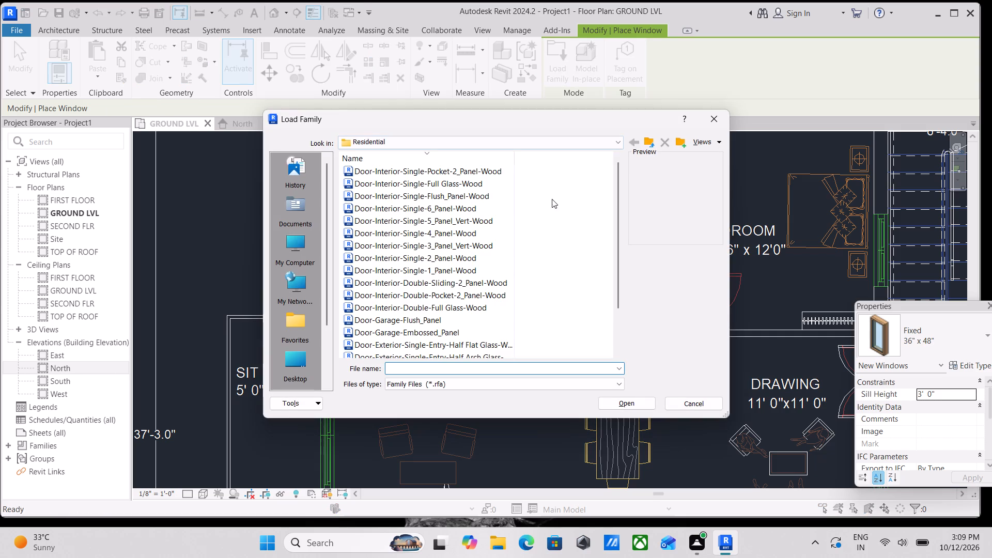
{"action": "left_click", "coordinate": [394, 145]}
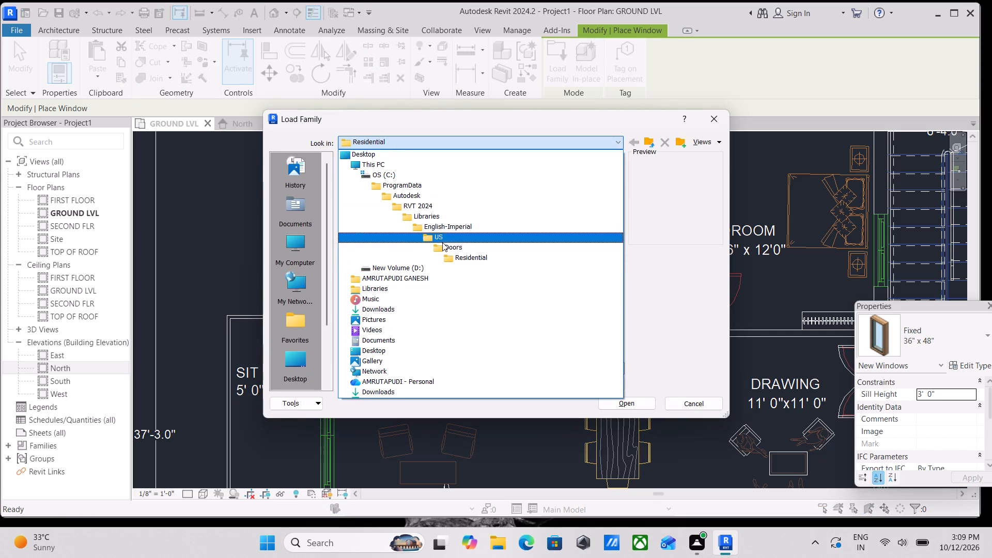
{"action": "left_click", "coordinate": [442, 239]}
{"action": "scroll", "coordinate": [376, 274], "scroll_direction": "down", "scroll_amount": 4}
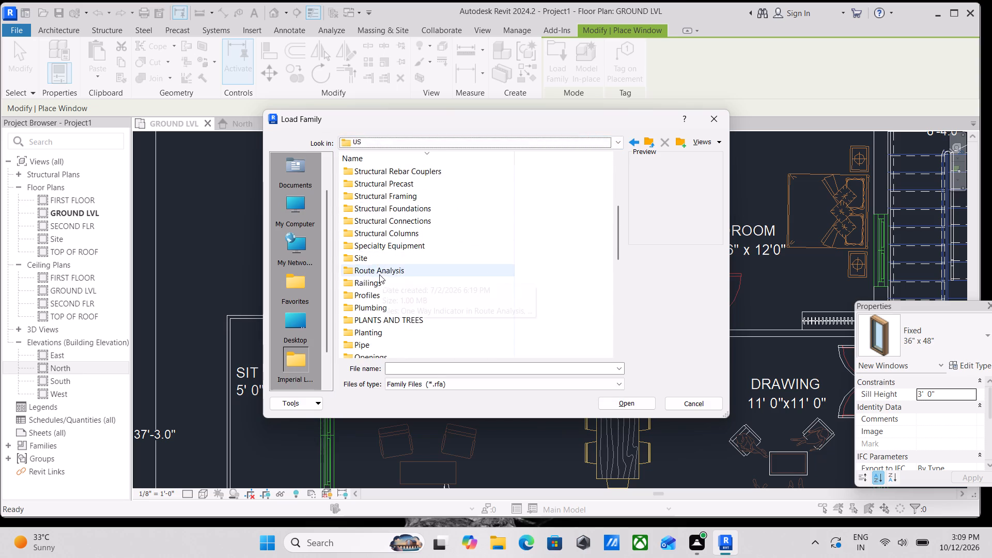
{"action": "scroll", "coordinate": [379, 274], "scroll_direction": "down", "scroll_amount": 9}
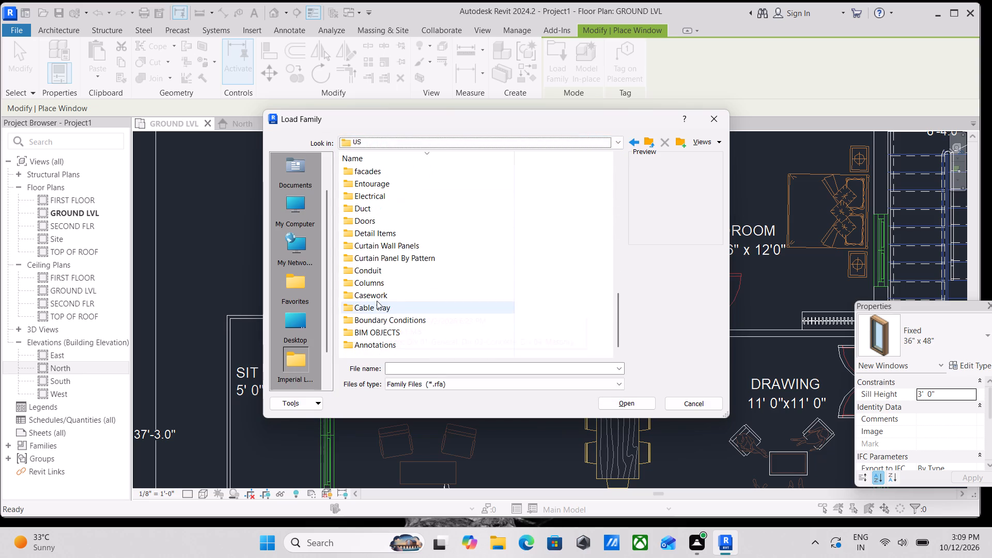
{"action": "scroll", "coordinate": [377, 301], "scroll_direction": "down", "scroll_amount": 1}
{"action": "scroll", "coordinate": [370, 323], "scroll_direction": "up", "scroll_amount": 13}
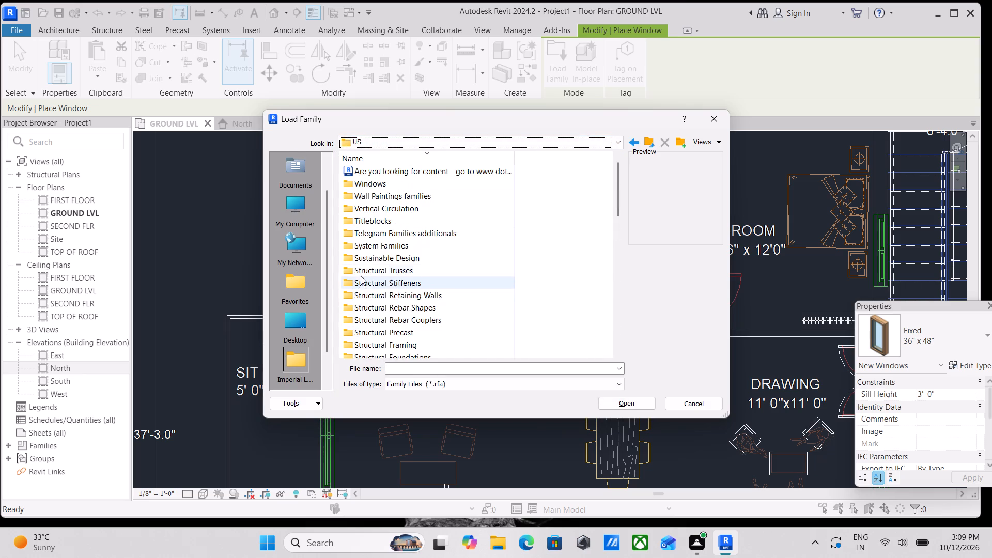
{"action": "scroll", "coordinate": [365, 255], "scroll_direction": "up", "scroll_amount": 3}
{"action": "scroll", "coordinate": [357, 274], "scroll_direction": "down", "scroll_amount": 3}
{"action": "scroll", "coordinate": [354, 293], "scroll_direction": "up", "scroll_amount": 4}
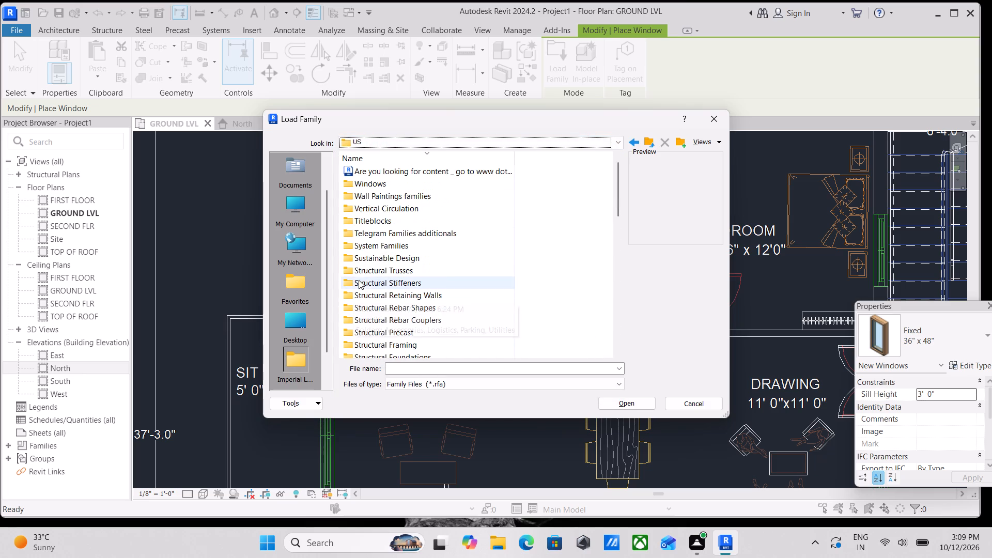
{"action": "scroll", "coordinate": [359, 280], "scroll_direction": "up", "scroll_amount": 3}
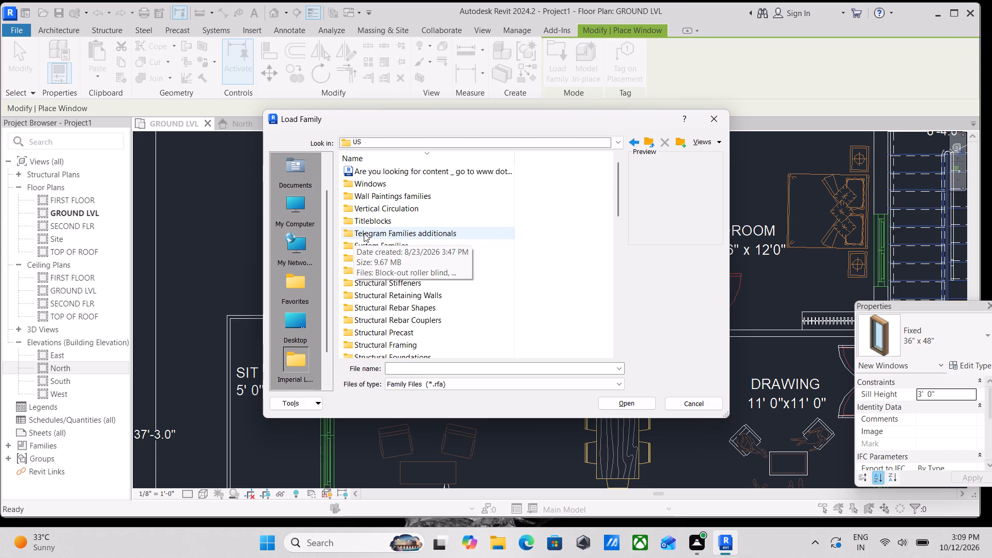
{"action": "scroll", "coordinate": [363, 213], "scroll_direction": "up", "scroll_amount": 1}
{"action": "double_click", "coordinate": [361, 183]}
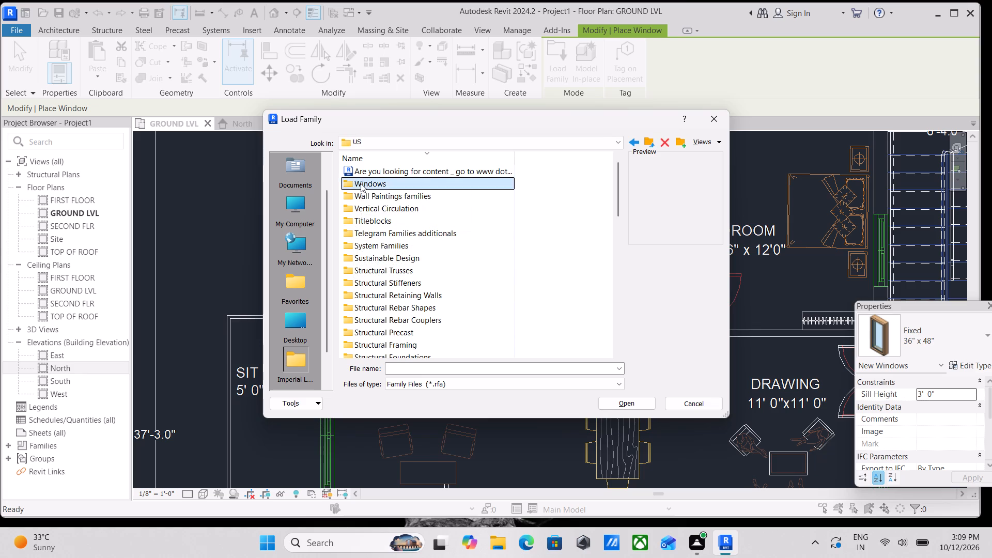
Look through the window family previews in the Windows folder, including sliding, louvered, fixed, casement, awning, skylight and Aluprof models.
{"action": "left_click", "coordinate": [361, 185]}
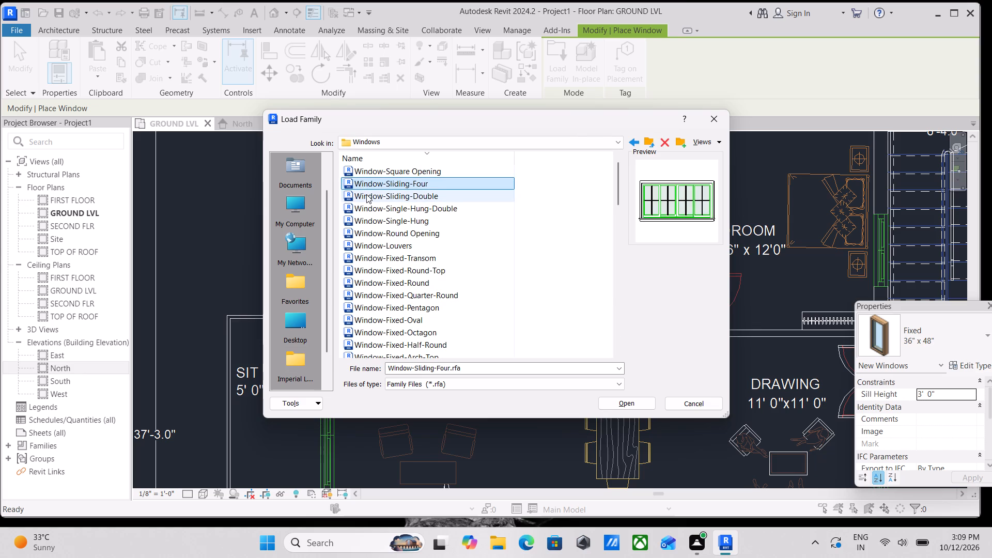
{"action": "left_click", "coordinate": [366, 194]}
{"action": "left_click", "coordinate": [366, 247]}
{"action": "scroll", "coordinate": [394, 267], "scroll_direction": "down", "scroll_amount": 2}
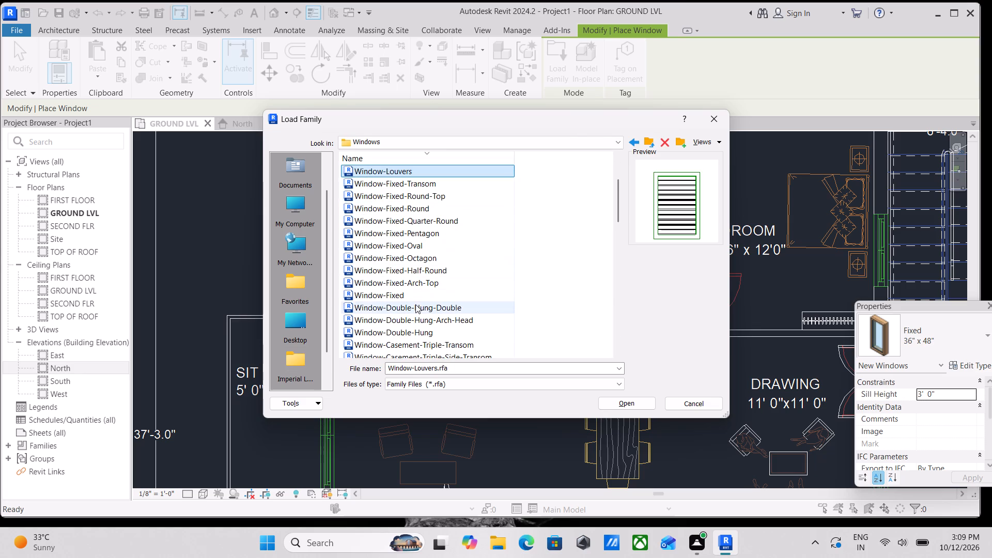
{"action": "left_click", "coordinate": [414, 305]}
{"action": "left_click", "coordinate": [404, 286]}
{"action": "left_click", "coordinate": [406, 260]}
{"action": "left_click", "coordinate": [409, 244]}
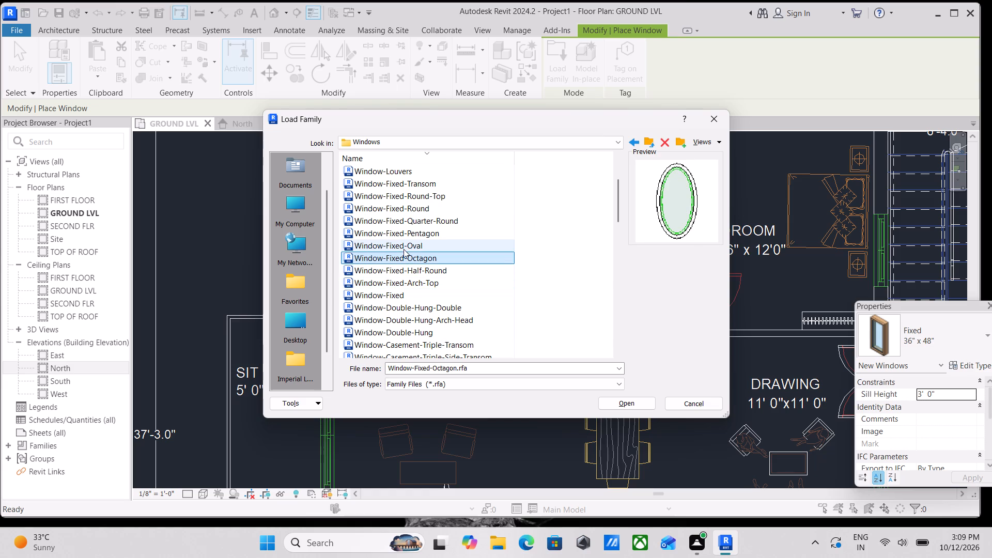
{"action": "left_click", "coordinate": [407, 336]}
{"action": "scroll", "coordinate": [408, 328], "scroll_direction": "down", "scroll_amount": 4}
{"action": "left_click", "coordinate": [400, 336]}
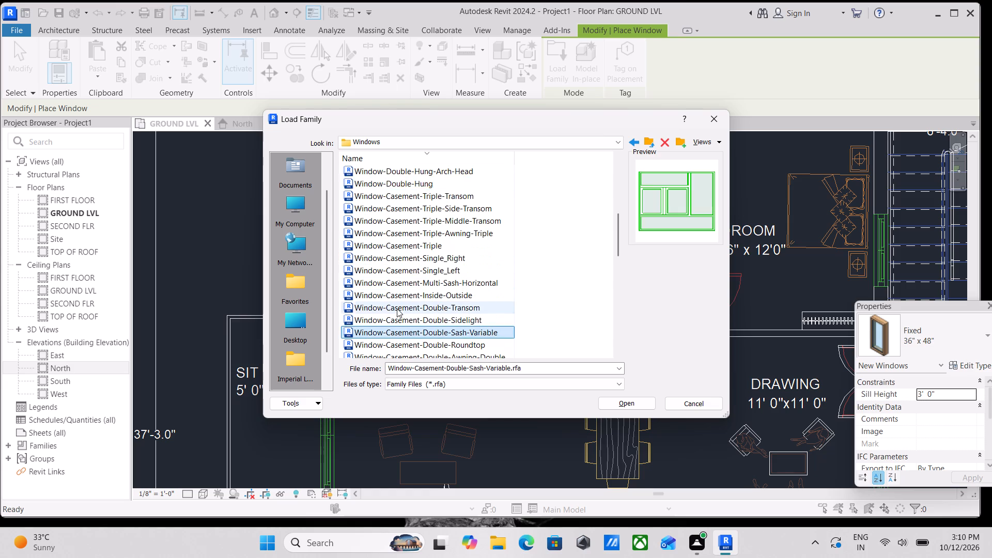
{"action": "scroll", "coordinate": [397, 306], "scroll_direction": "down", "scroll_amount": 4}
{"action": "left_click", "coordinate": [386, 340]}
{"action": "scroll", "coordinate": [388, 336], "scroll_direction": "down", "scroll_amount": 5}
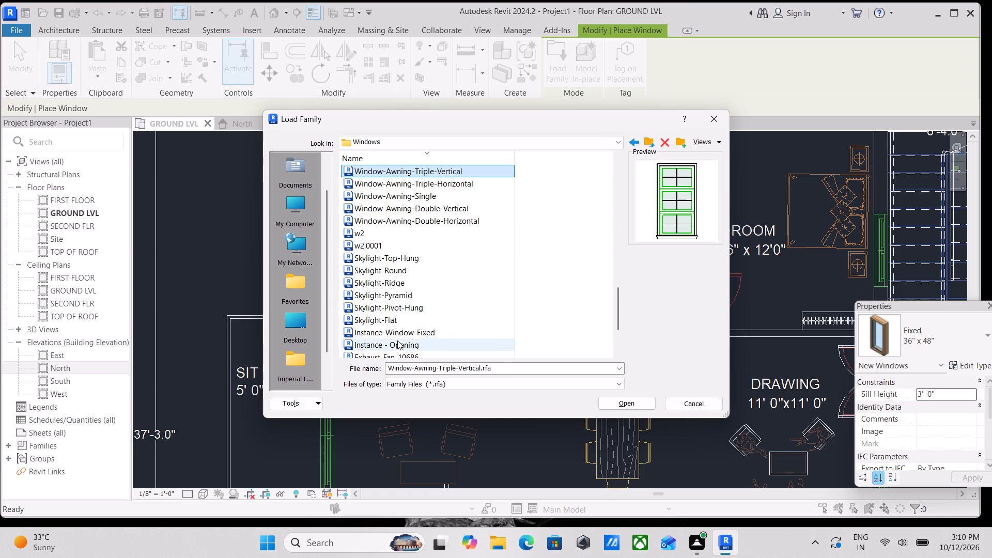
{"action": "left_click", "coordinate": [392, 328]}
{"action": "left_click", "coordinate": [386, 305]}
{"action": "scroll", "coordinate": [386, 305], "scroll_direction": "down", "scroll_amount": 4}
{"action": "left_click", "coordinate": [378, 323]}
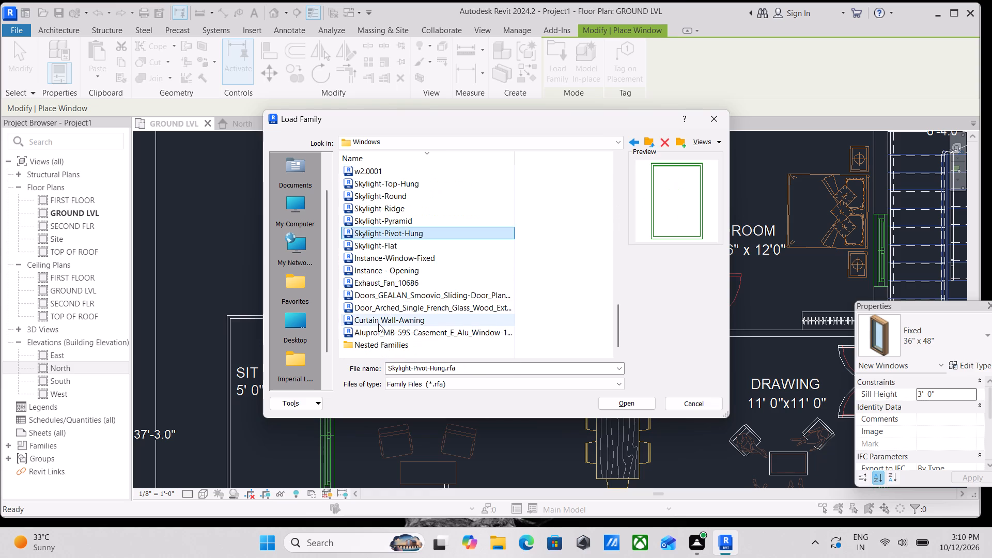
{"action": "left_click", "coordinate": [378, 332]}
{"action": "scroll", "coordinate": [377, 301], "scroll_direction": "up", "scroll_amount": 4}
{"action": "scroll", "coordinate": [377, 301], "scroll_direction": "down", "scroll_amount": 3}
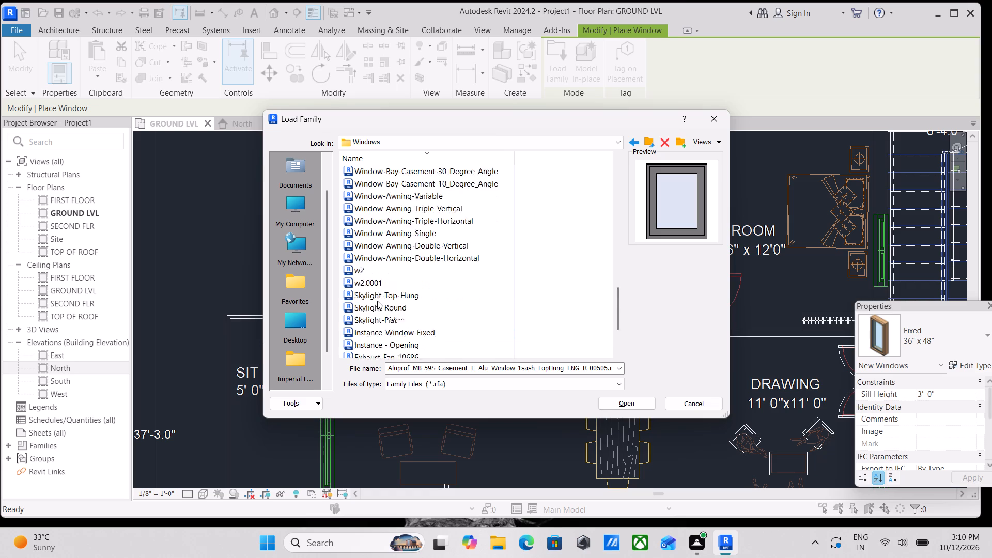
{"action": "scroll", "coordinate": [377, 301], "scroll_direction": "down", "scroll_amount": 4}
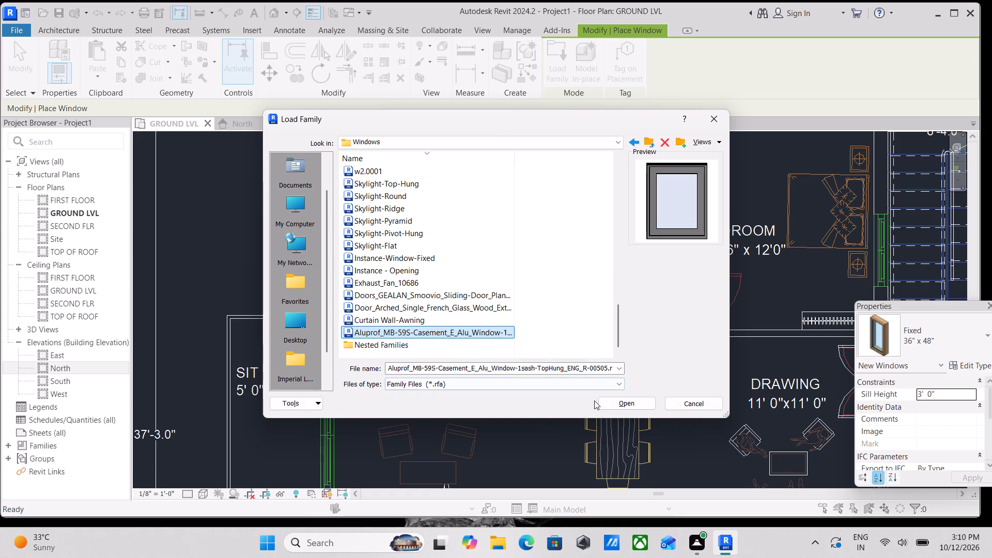
Compare the previews of the square-opening, sliding, hung, louvered, fixed and casement window families again to choose one.
{"action": "scroll", "coordinate": [472, 290], "scroll_direction": "up", "scroll_amount": 4}
{"action": "scroll", "coordinate": [392, 277], "scroll_direction": "up", "scroll_amount": 7}
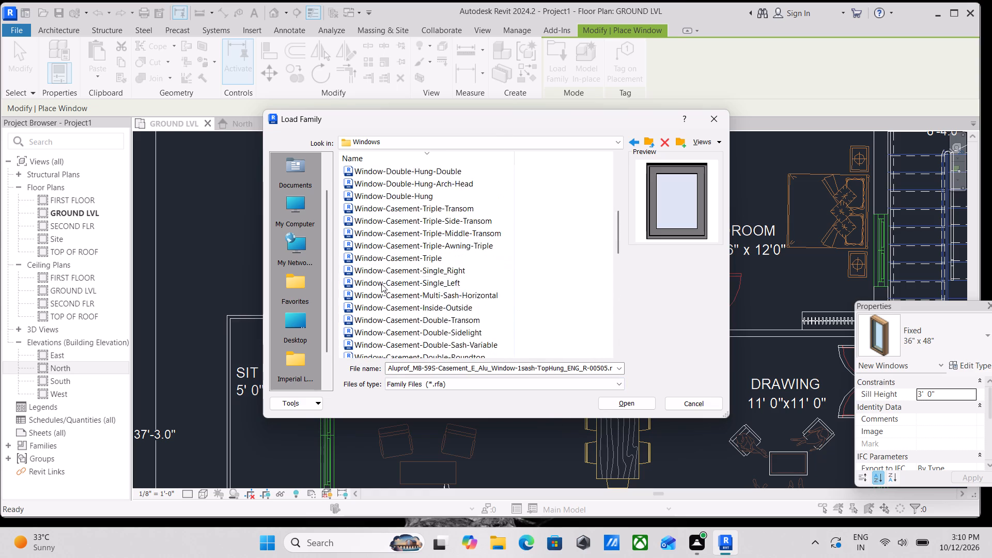
{"action": "scroll", "coordinate": [381, 284], "scroll_direction": "up", "scroll_amount": 1}
{"action": "scroll", "coordinate": [396, 211], "scroll_direction": "up", "scroll_amount": 11}
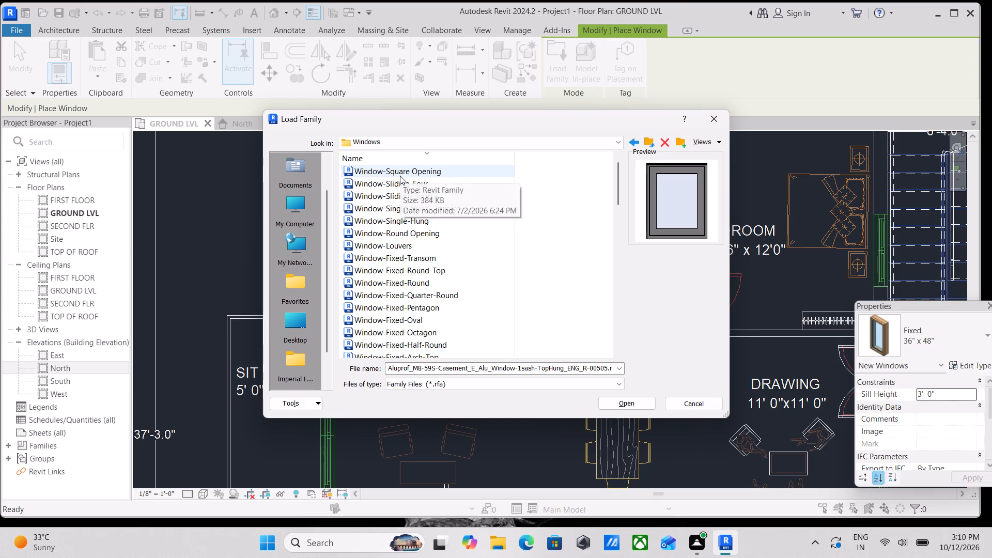
{"action": "left_click", "coordinate": [398, 172]}
{"action": "left_click", "coordinate": [395, 184]}
{"action": "left_click", "coordinate": [395, 197]}
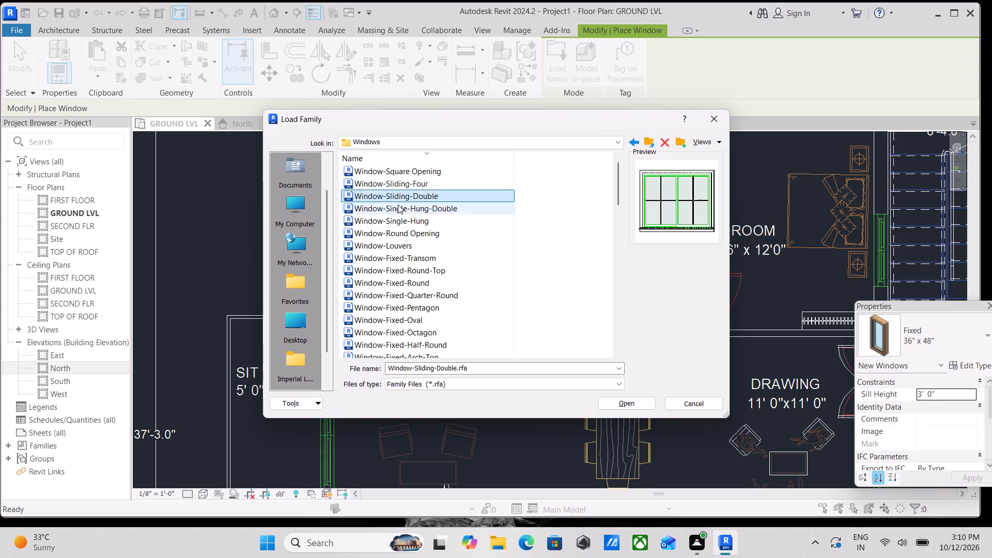
{"action": "left_click", "coordinate": [398, 205]}
{"action": "left_click", "coordinate": [400, 227]}
{"action": "left_click", "coordinate": [396, 245]}
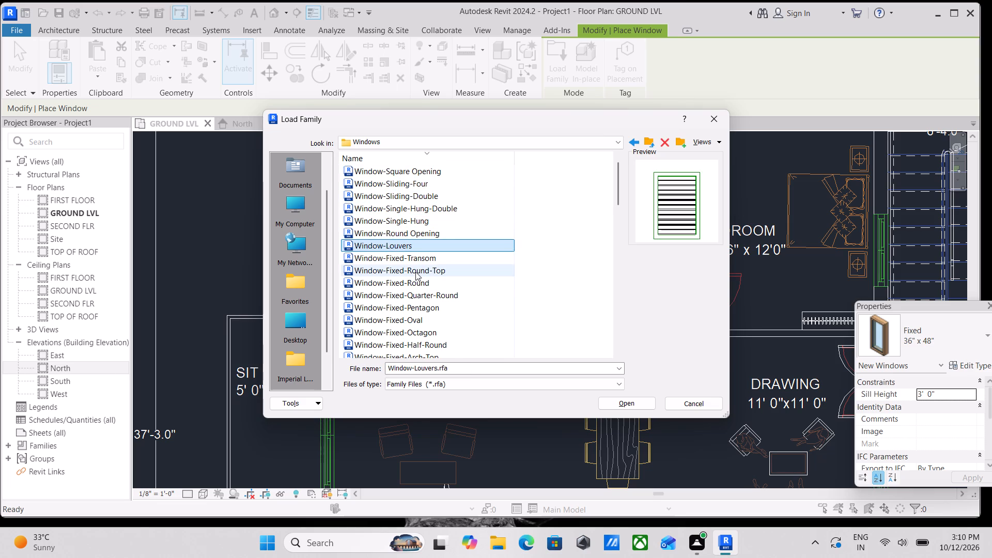
{"action": "left_click", "coordinate": [415, 272]}
{"action": "left_click", "coordinate": [412, 288]}
{"action": "scroll", "coordinate": [411, 287], "scroll_direction": "down", "scroll_amount": 2}
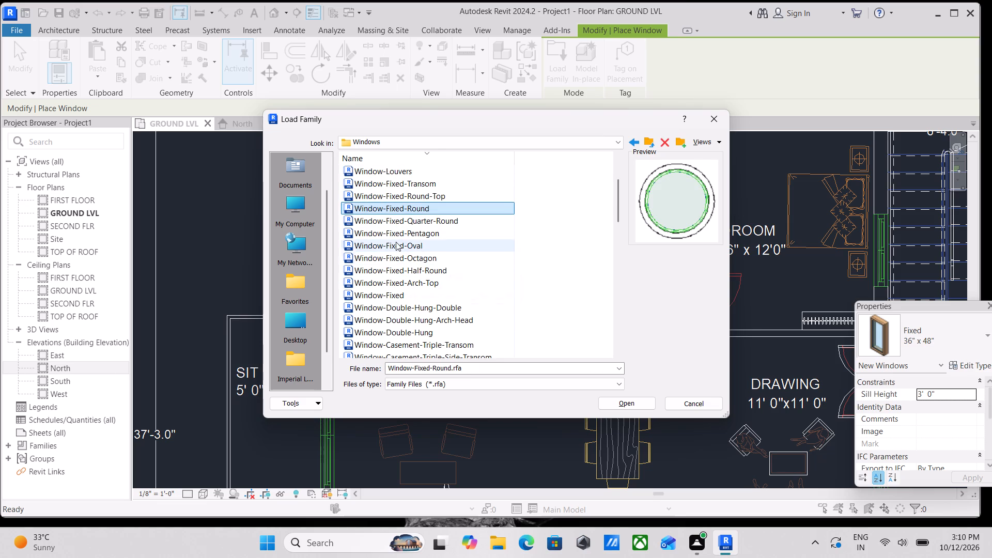
{"action": "left_click", "coordinate": [396, 242]}
{"action": "left_click", "coordinate": [396, 227]}
{"action": "left_click", "coordinate": [405, 216]}
{"action": "scroll", "coordinate": [402, 229], "scroll_direction": "down", "scroll_amount": 3}
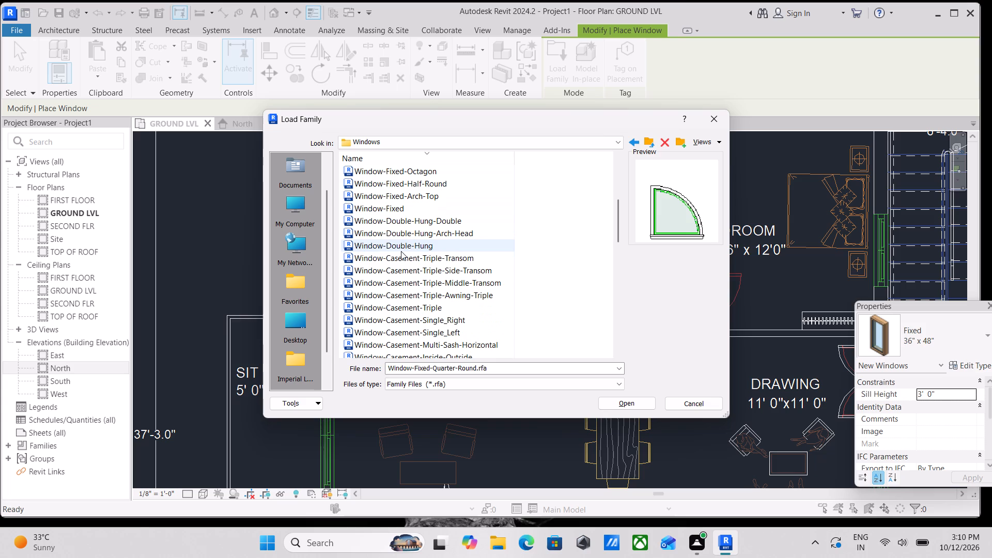
{"action": "left_click", "coordinate": [399, 251]}
{"action": "left_click", "coordinate": [399, 271]}
{"action": "scroll", "coordinate": [399, 281], "scroll_direction": "down", "scroll_amount": 3}
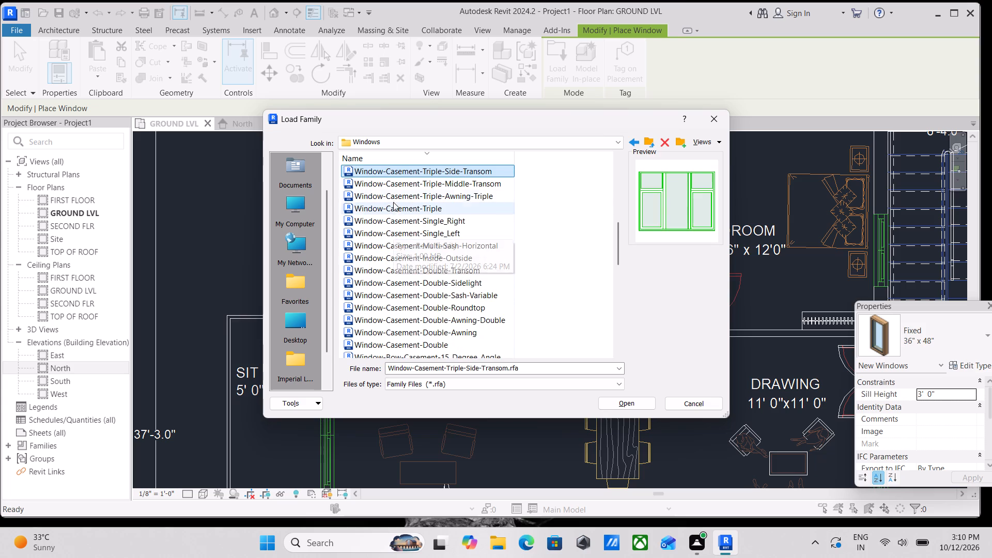
{"action": "left_click", "coordinate": [397, 212]}
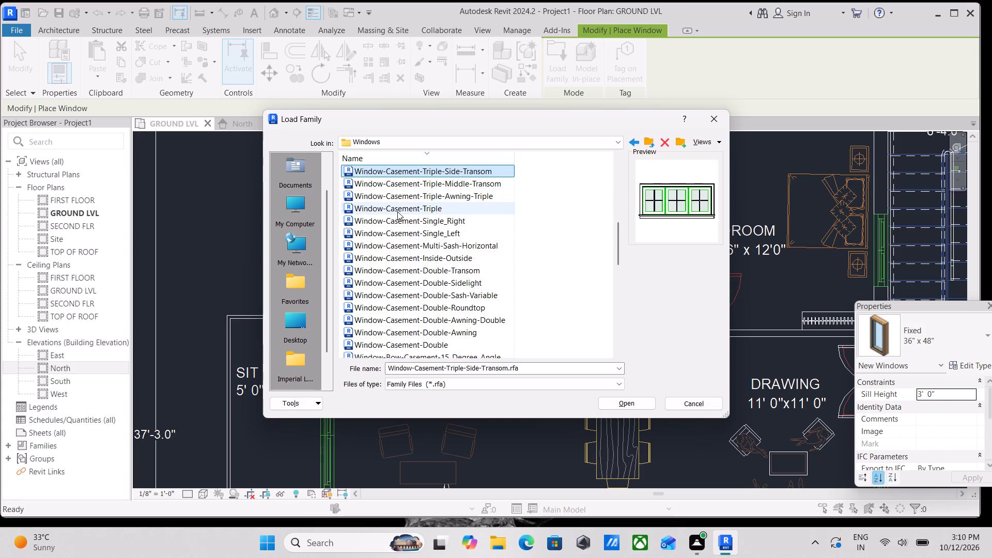
{"action": "left_click", "coordinate": [397, 200]}
{"action": "left_click", "coordinate": [400, 242]}
{"action": "left_click", "coordinate": [401, 256]}
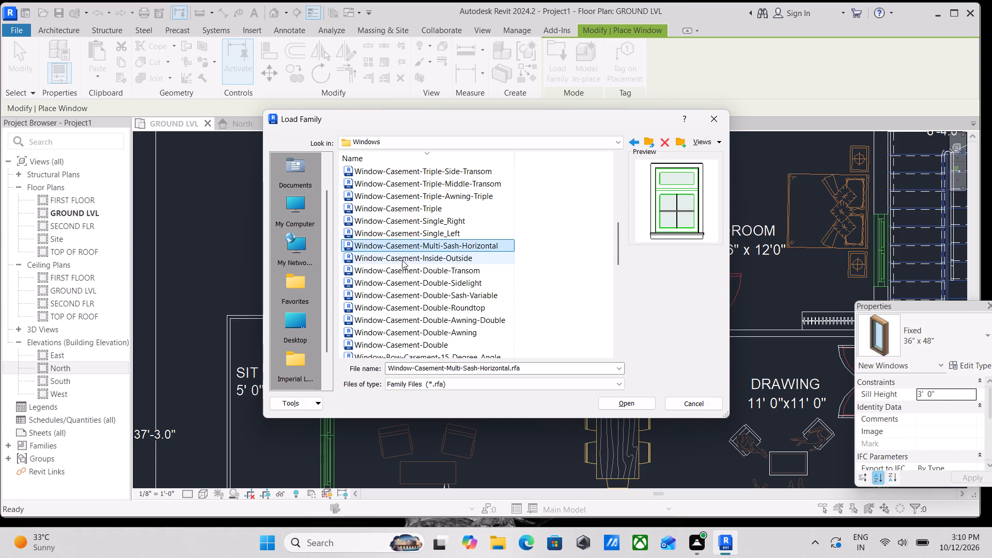
{"action": "scroll", "coordinate": [405, 284], "scroll_direction": "down", "scroll_amount": 16}
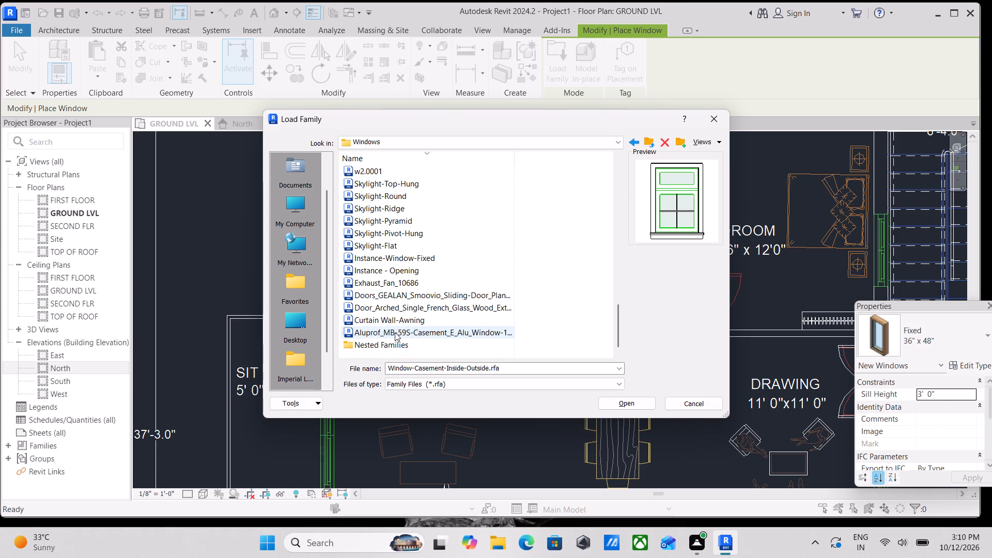
Load the Aluprof_MB-59S-Casement_E_Alu_Window-1sash-TopHung_ENG_R-00505 window family into the project.
{"action": "left_click", "coordinate": [395, 332]}
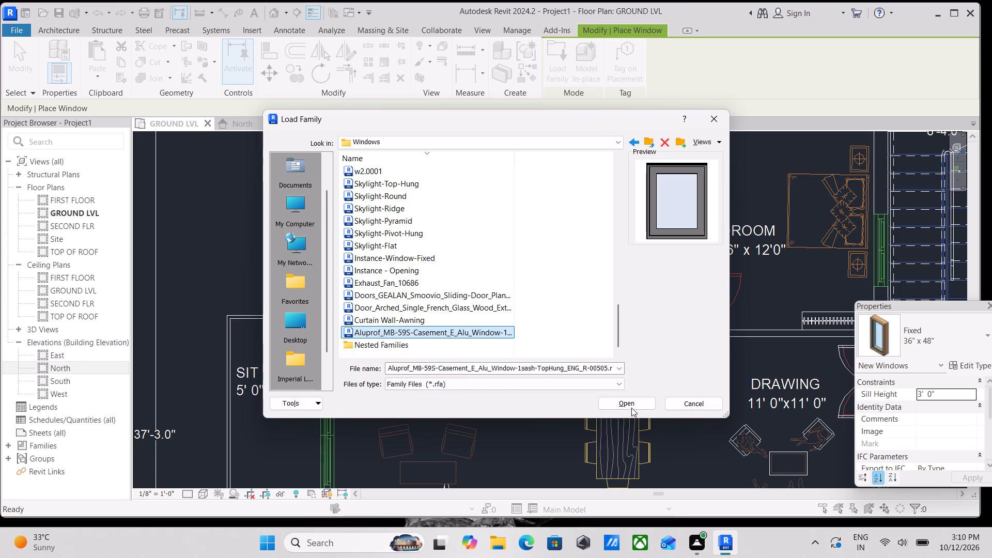
{"action": "left_click", "coordinate": [630, 406]}
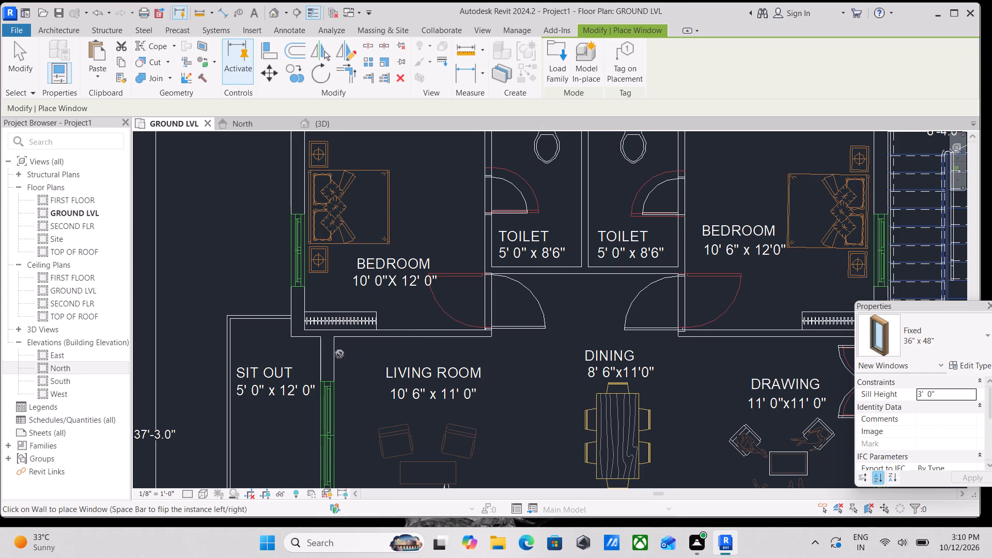
Place an Aluprof 1230 x 1480 casement window over the rear-wall opening of the toilet beside the 10' 0" x 12' 0" bedroom.
{"action": "scroll", "coordinate": [394, 313], "scroll_direction": "down", "scroll_amount": 2}
{"action": "middle_click_drag", "start_coordinate": [427, 190], "coordinate": [420, 231]}
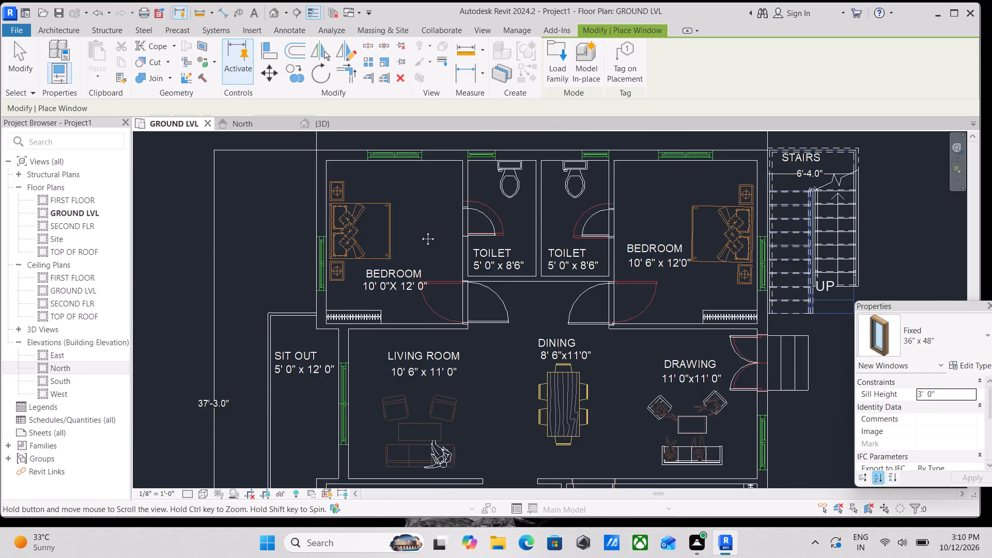
{"action": "middle_click_drag", "start_coordinate": [420, 231], "coordinate": [351, 446]}
{"action": "scroll", "coordinate": [408, 411], "scroll_direction": "up", "scroll_amount": 3}
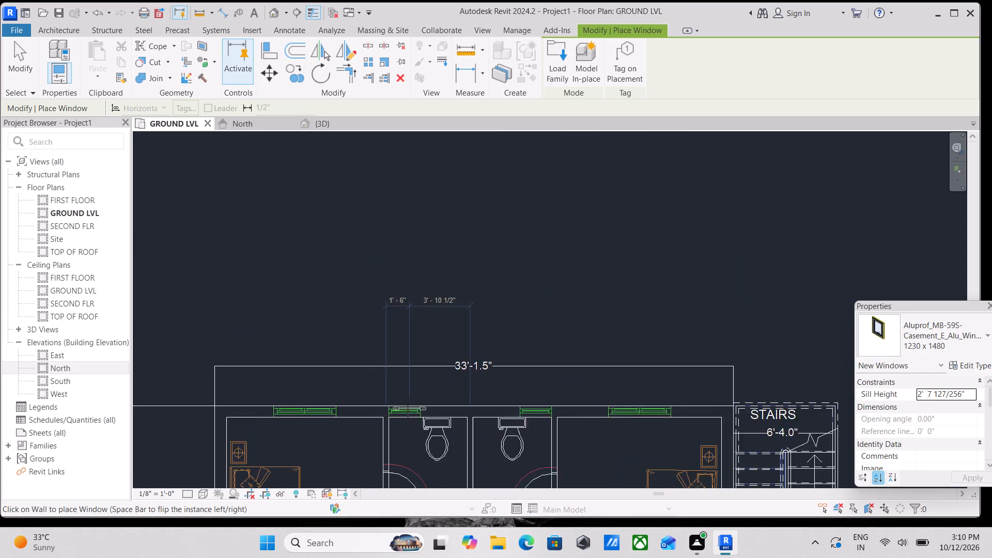
{"action": "scroll", "coordinate": [408, 411], "scroll_direction": "up", "scroll_amount": 9}
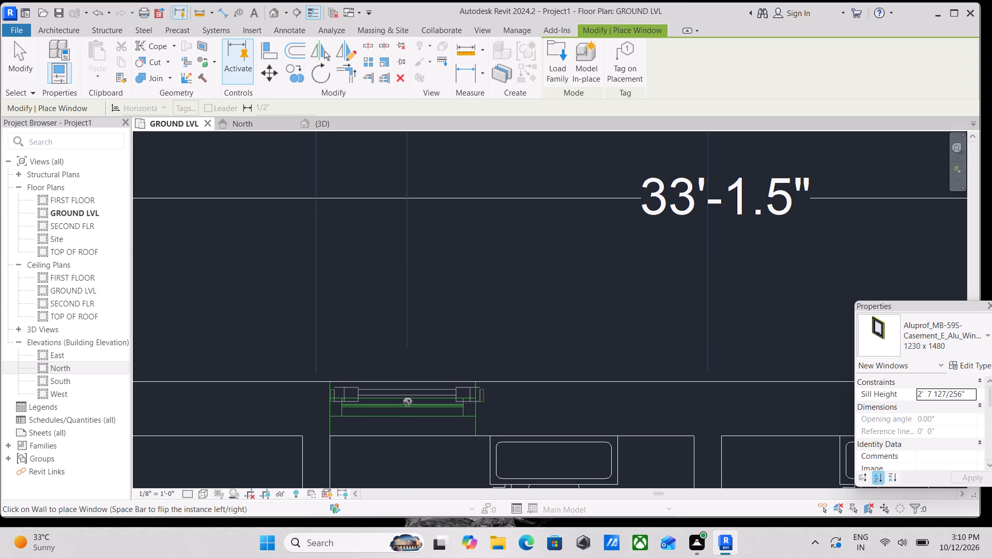
{"action": "left_click", "coordinate": [397, 405]}
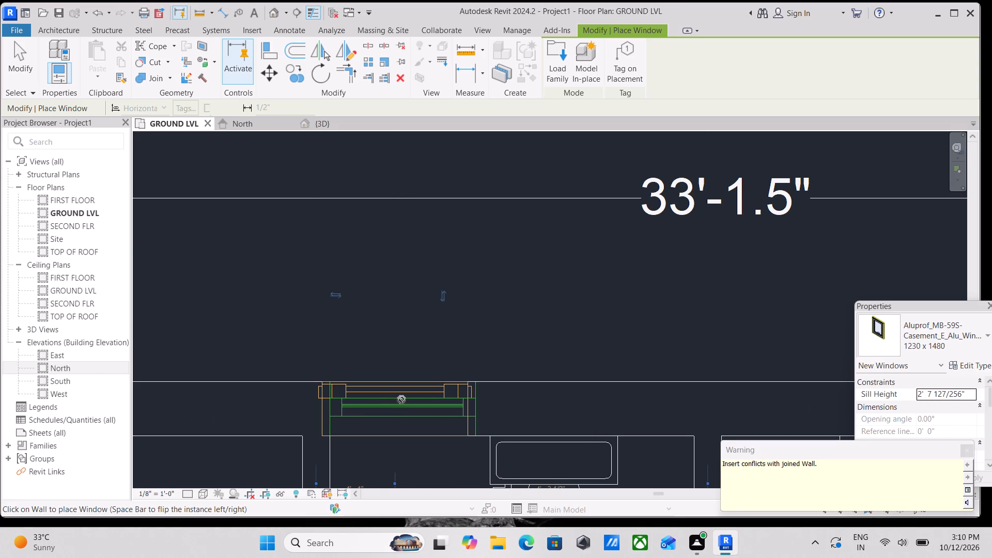
{"action": "key", "text": "grave"}
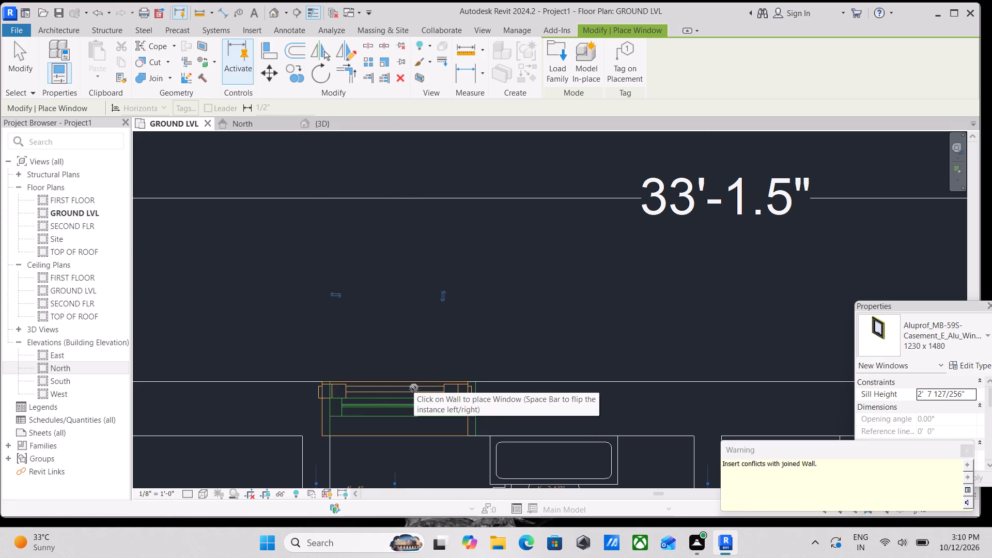
{"action": "scroll", "coordinate": [429, 381], "scroll_direction": "up", "scroll_amount": 4}
{"action": "key", "text": "Escape"}
{"action": "key", "text": "Escape"}
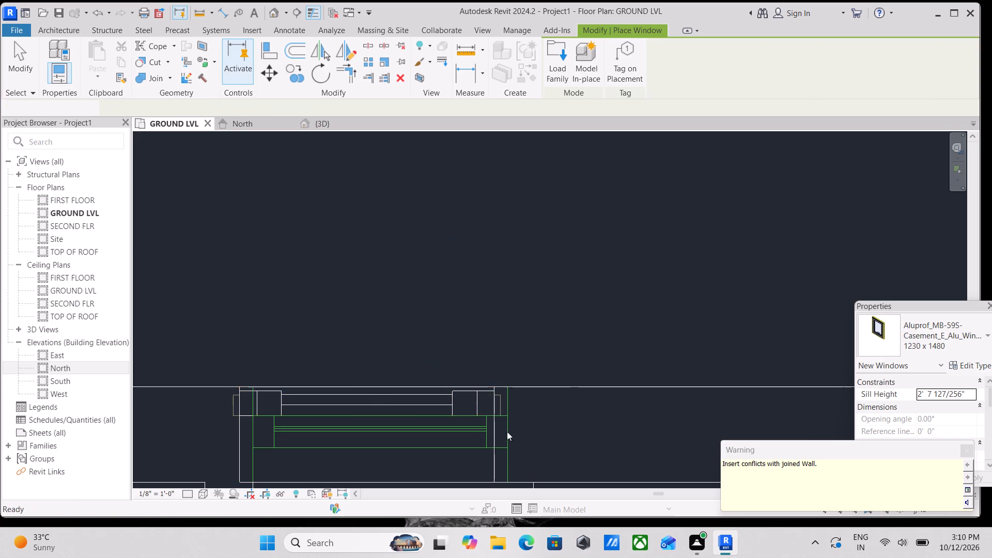
Nudge the placed toilet window along the wall toward the other toilet to line up with the CAD opening.
{"action": "left_click", "coordinate": [492, 456]}
{"action": "key", "text": "Right"}
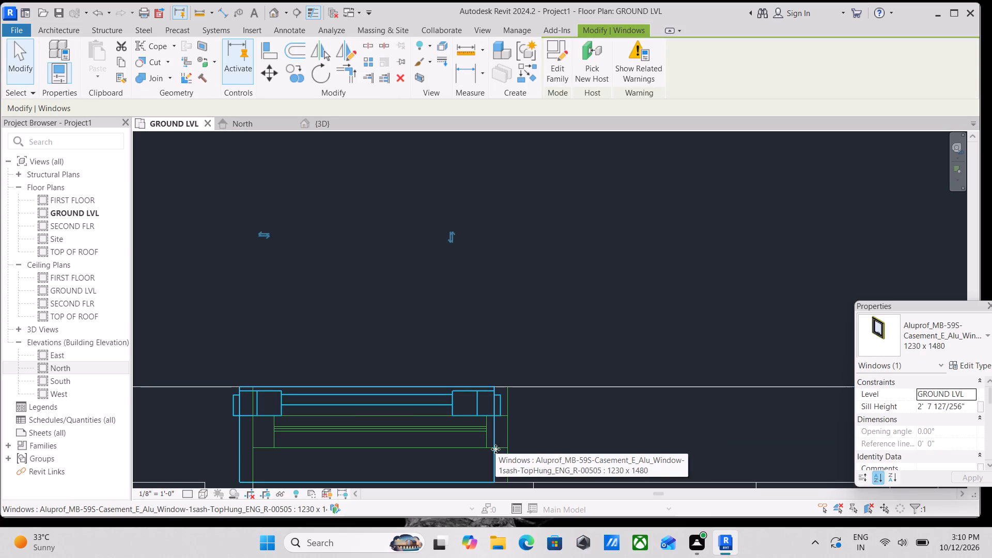
{"action": "key", "text": "Right"}
{"action": "key", "text": "Right"}
{"action": "key", "text": "Right"}
{"action": "key", "text": "Right"}
{"action": "key", "text": "Right"}
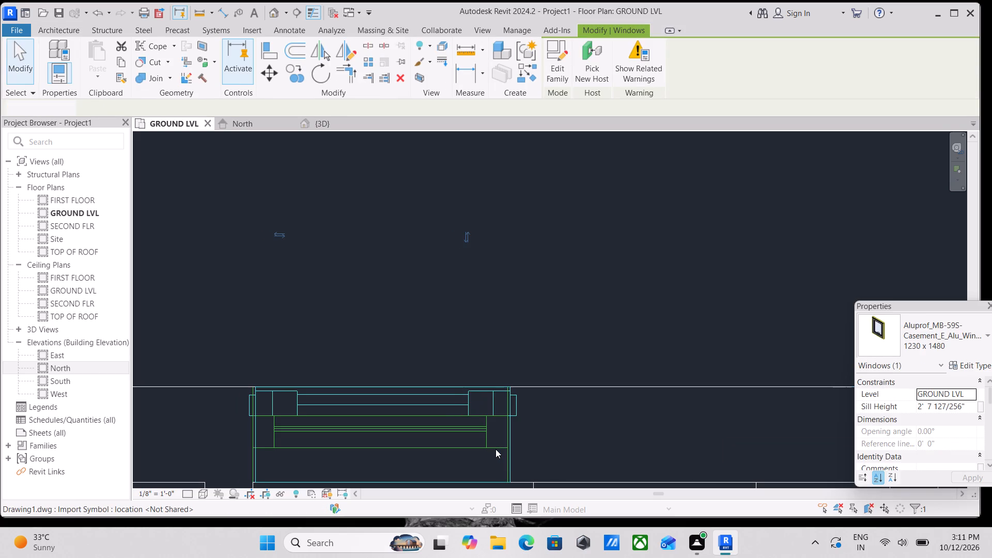
{"action": "key", "text": "Right"}
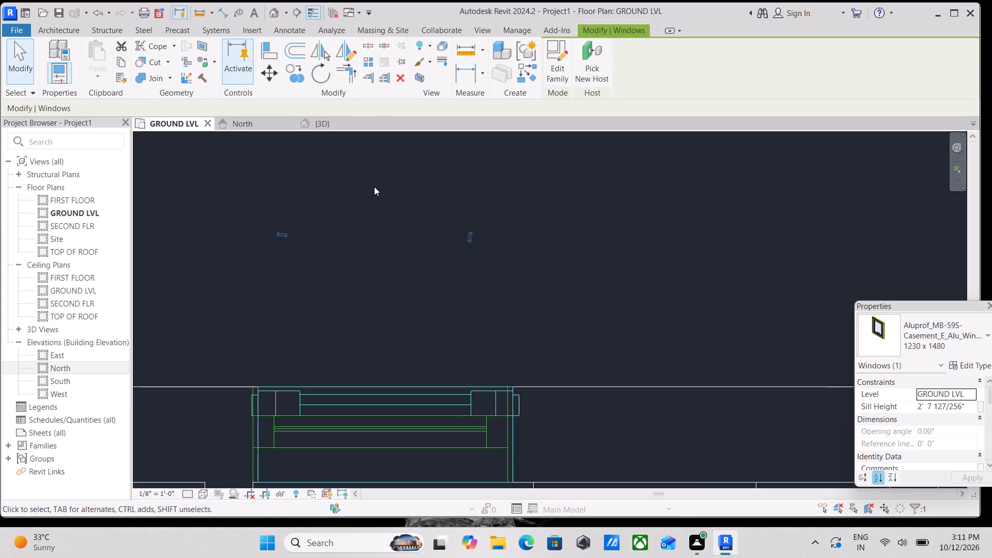
In the 3D view, set the rear-wall toilet window's sill height to 7'.
{"action": "scroll", "coordinate": [410, 216], "scroll_direction": "down", "scroll_amount": 2}
{"action": "left_click", "coordinate": [329, 125]}
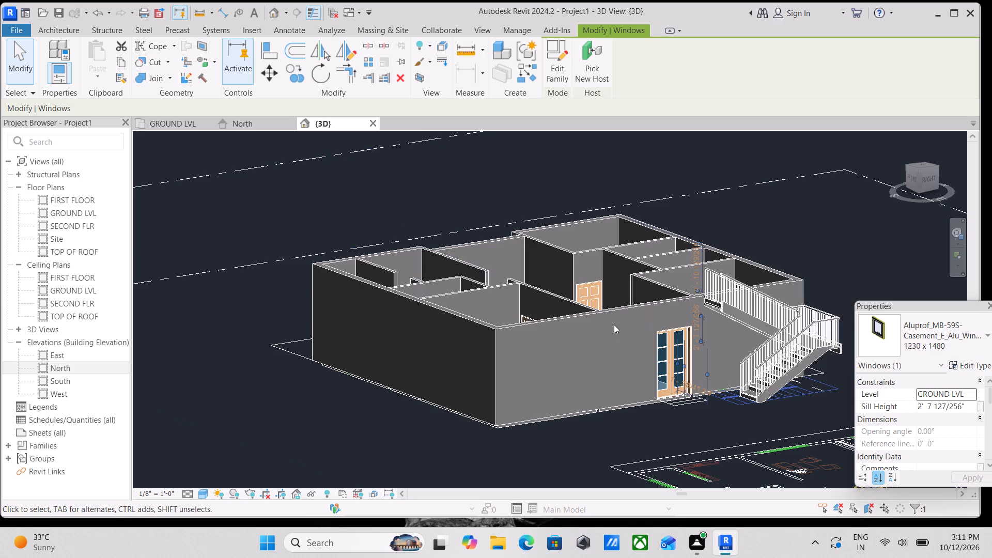
{"action": "middle_click_drag", "start_coordinate": [611, 330], "coordinate": [369, 290], "text": "shift"}
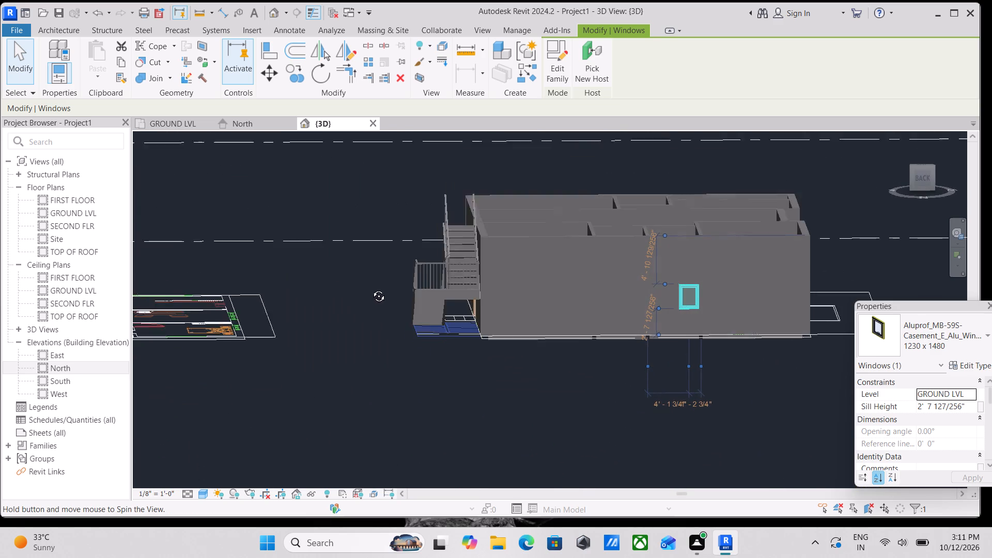
{"action": "scroll", "coordinate": [629, 325], "scroll_direction": "up", "scroll_amount": 7}
{"action": "key", "text": "Escape"}
{"action": "scroll", "coordinate": [721, 289], "scroll_direction": "up", "scroll_amount": 4}
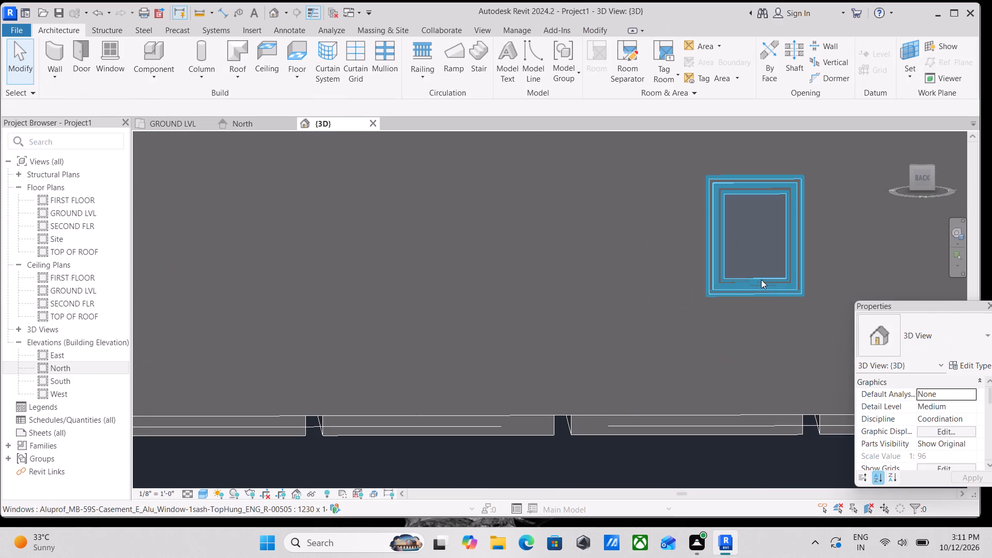
{"action": "left_click", "coordinate": [761, 280]}
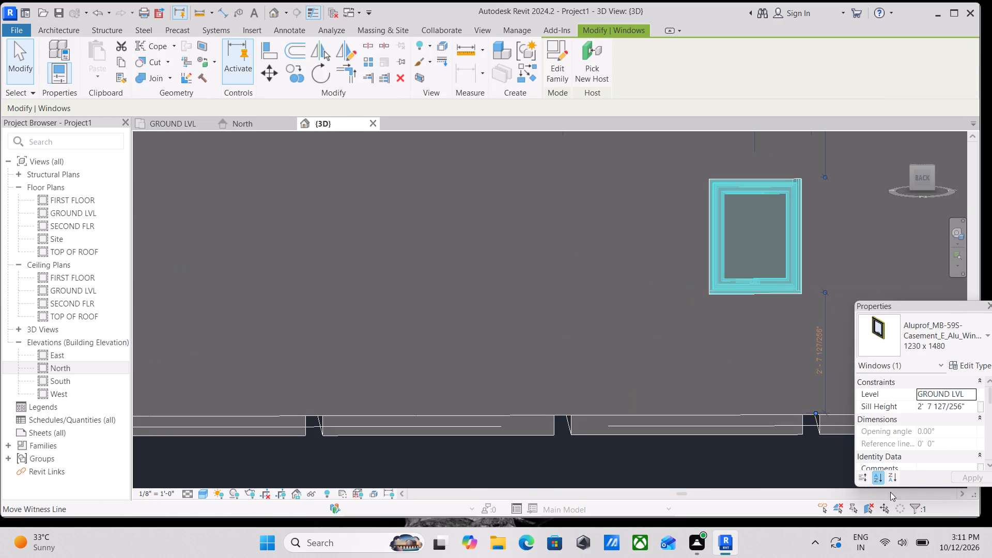
{"action": "left_click", "coordinate": [969, 404]}
{"action": "left_click_drag", "start_coordinate": [969, 404], "coordinate": [910, 408]}
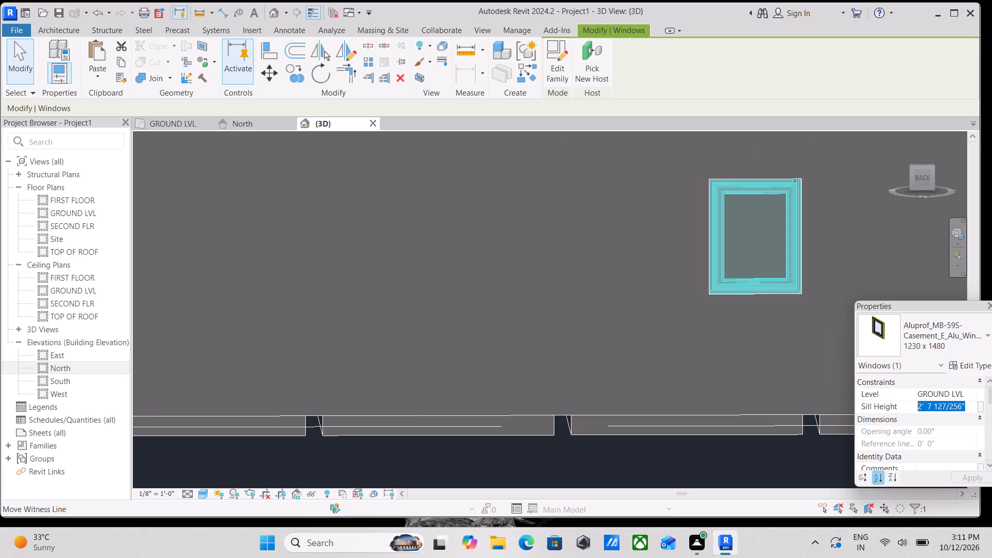
{"action": "left_click_drag", "start_coordinate": [910, 408], "coordinate": [884, 413]}
{"action": "type", "text": "7'"}
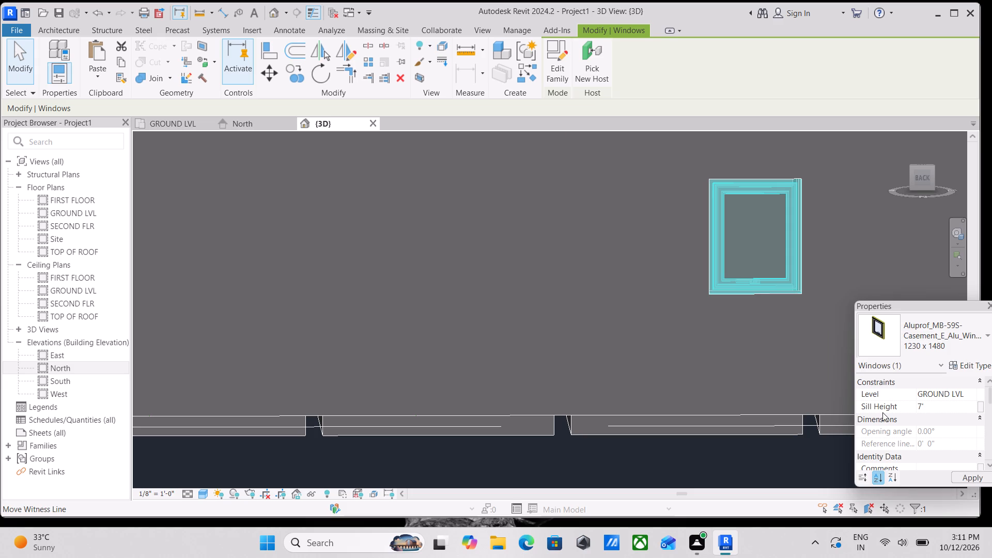
{"action": "key", "text": "Return"}
{"action": "scroll", "coordinate": [808, 335], "scroll_direction": "down", "scroll_amount": 3}
{"action": "scroll", "coordinate": [745, 244], "scroll_direction": "down", "scroll_amount": 2}
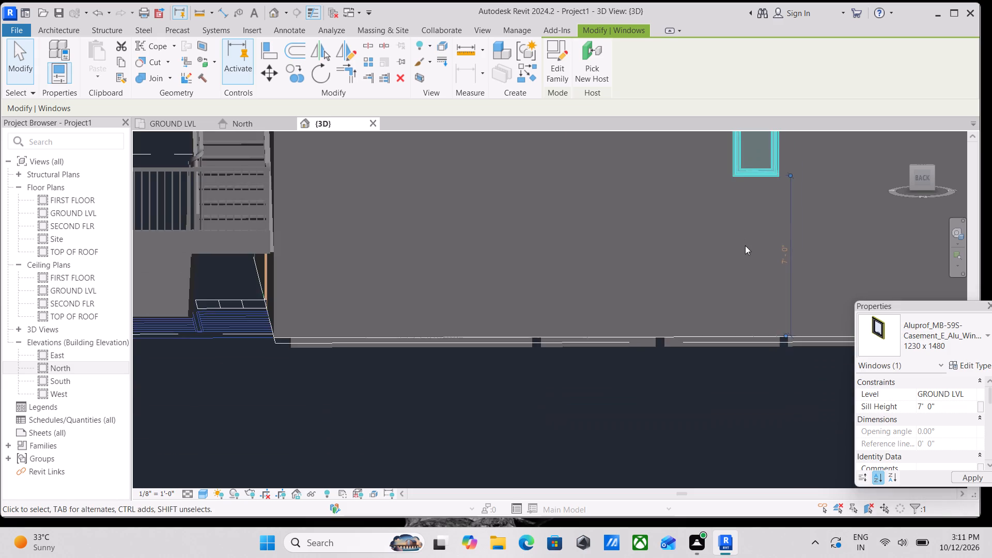
{"action": "middle_click_drag", "start_coordinate": [745, 246], "coordinate": [743, 406]}
{"action": "key", "text": "Escape"}
Flip the orientation of the rear-wall toilet window in its host wall.
{"action": "scroll", "coordinate": [747, 320], "scroll_direction": "up", "scroll_amount": 5}
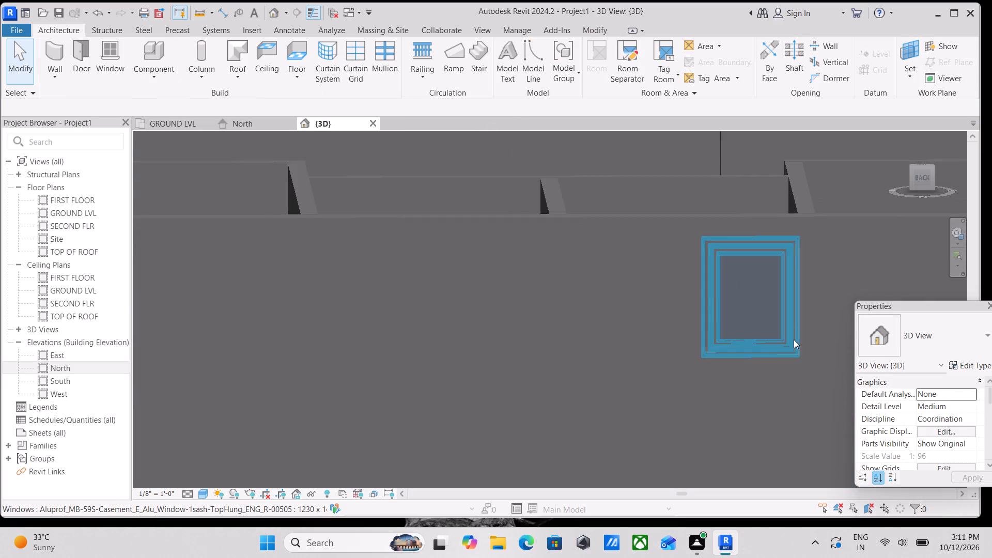
{"action": "left_click", "coordinate": [796, 349]}
{"action": "key", "text": "space"}
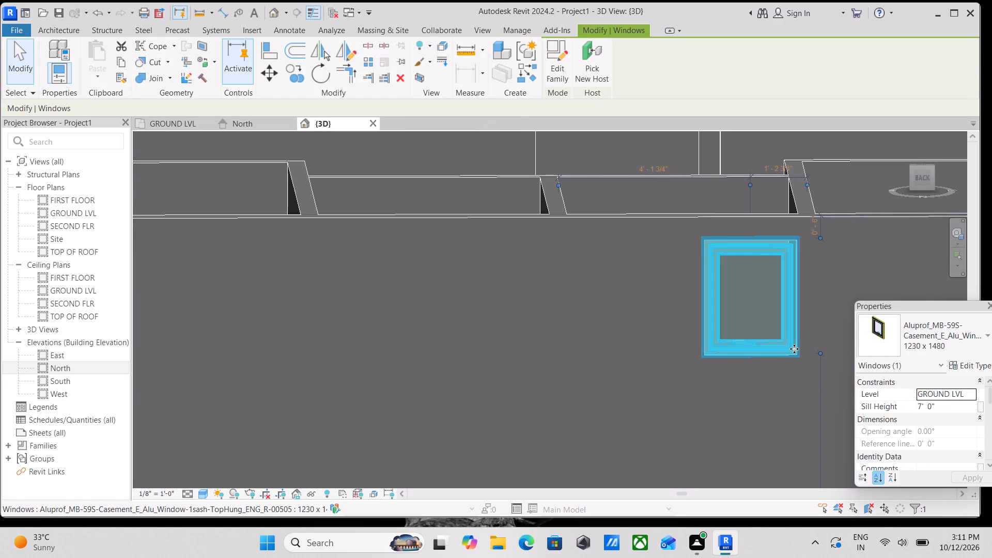
{"action": "key", "text": "Escape"}
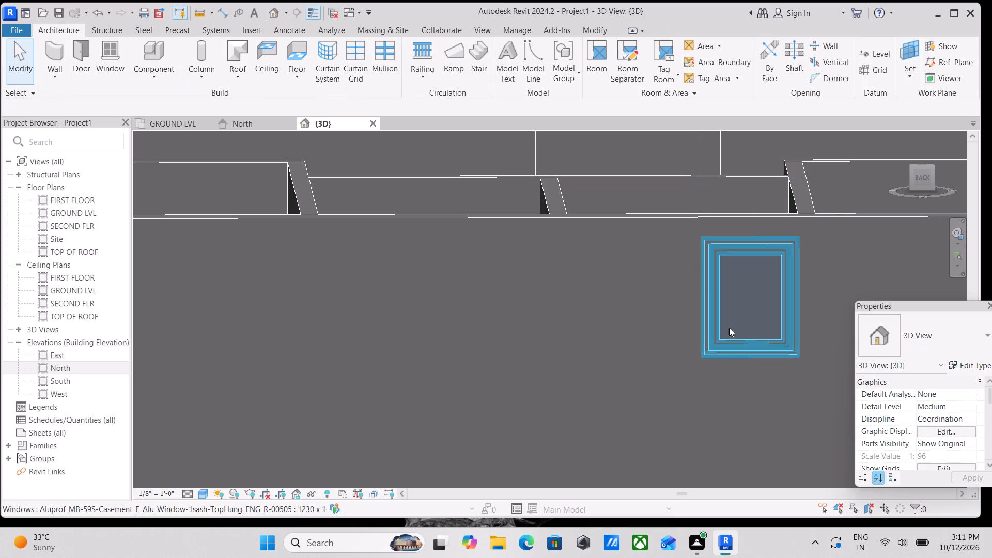
In the ground-level plan, create a similar Aluprof 1230 x 1480 window at the adjacent toilet's rear-wall opening.
{"action": "scroll", "coordinate": [730, 328], "scroll_direction": "down", "scroll_amount": 3}
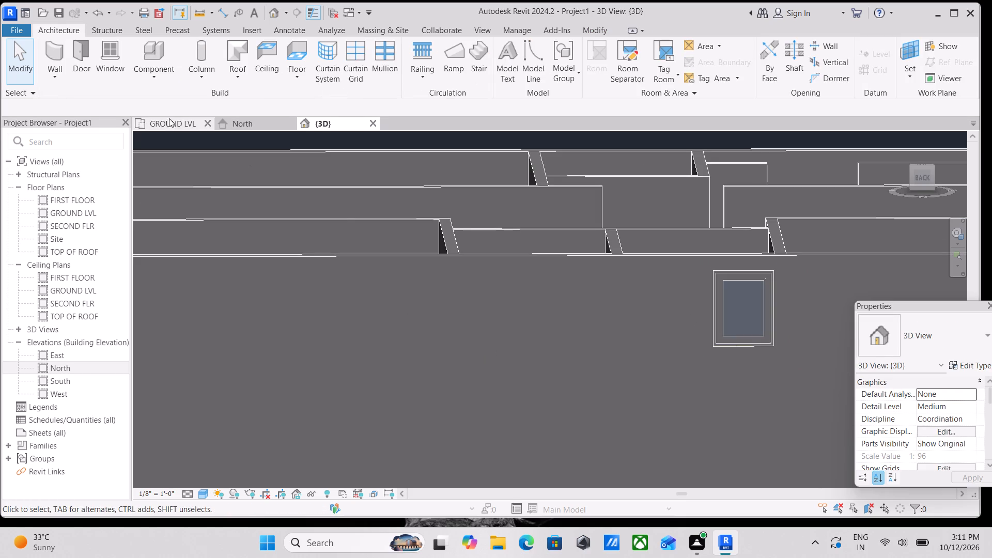
{"action": "left_click", "coordinate": [188, 125]}
{"action": "scroll", "coordinate": [397, 389], "scroll_direction": "down", "scroll_amount": 3}
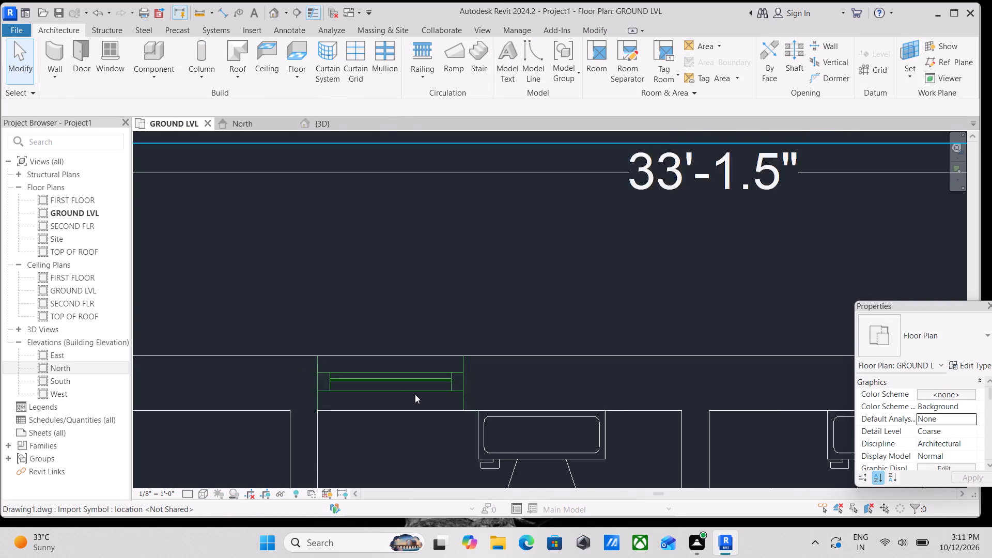
{"action": "left_click", "coordinate": [456, 377]}
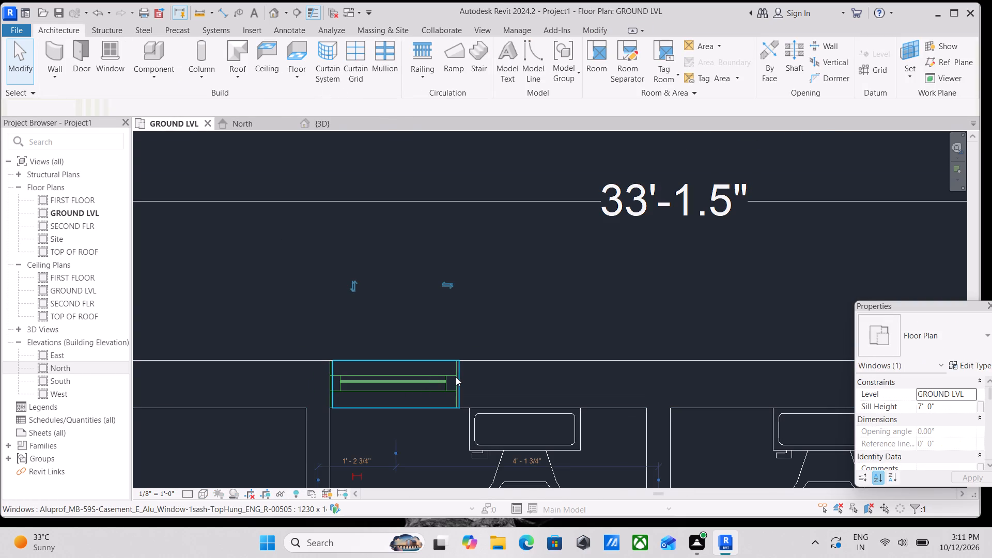
{"action": "left_click", "coordinate": [522, 72]}
{"action": "scroll", "coordinate": [559, 335], "scroll_direction": "down", "scroll_amount": 2}
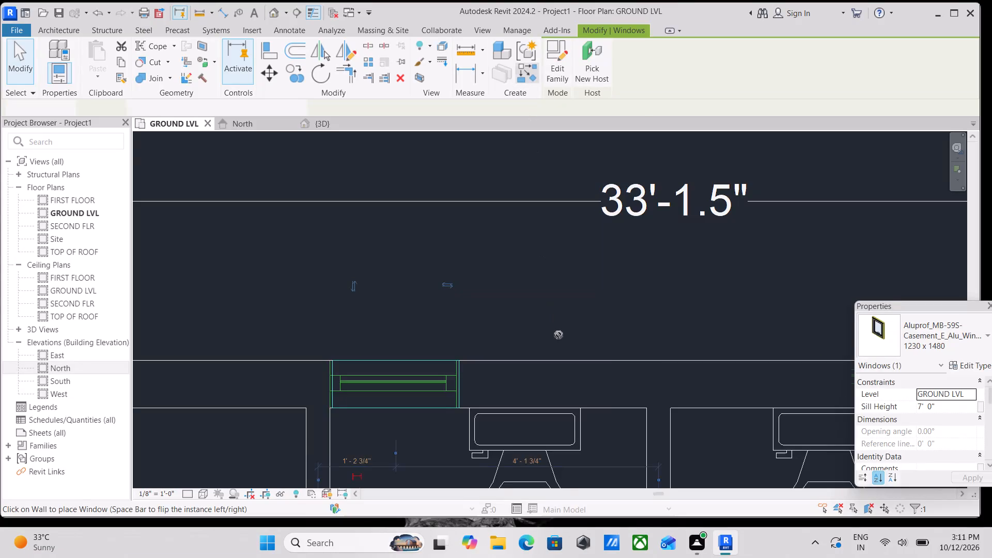
{"action": "middle_click_drag", "start_coordinate": [558, 334], "coordinate": [378, 298]}
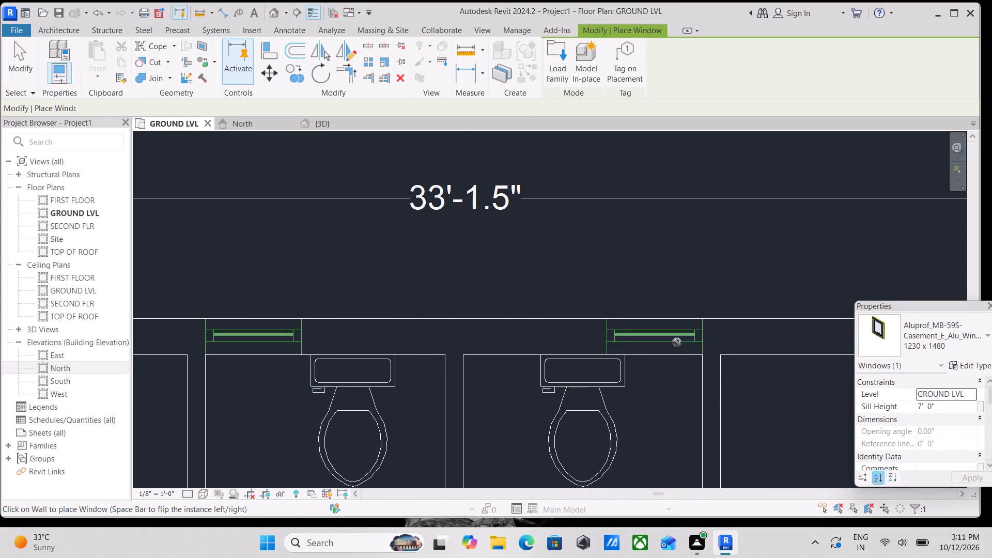
{"action": "scroll", "coordinate": [653, 331], "scroll_direction": "up", "scroll_amount": 5}
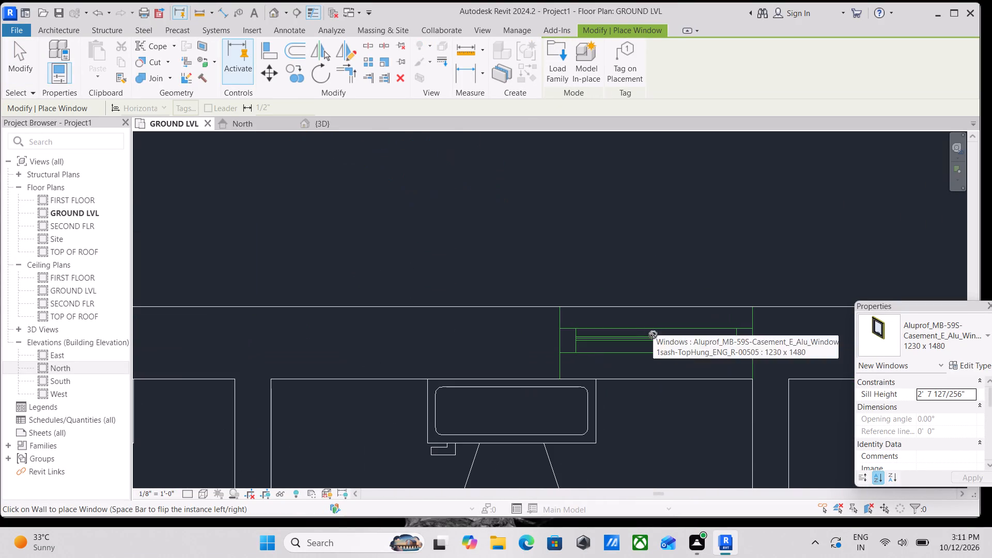
{"action": "left_click", "coordinate": [652, 343]}
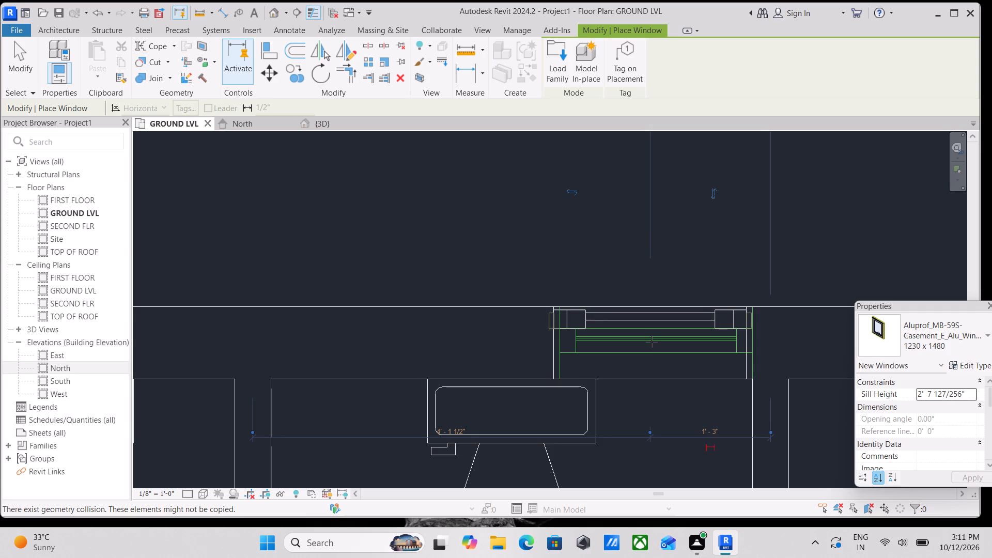
Place another Aluprof 1230 x 1480 window over the outer-wall opening of the toilet between the utility and master bedroom.
{"action": "scroll", "coordinate": [652, 342], "scroll_direction": "down", "scroll_amount": 9}
{"action": "middle_click_drag", "start_coordinate": [649, 346], "coordinate": [647, 326]}
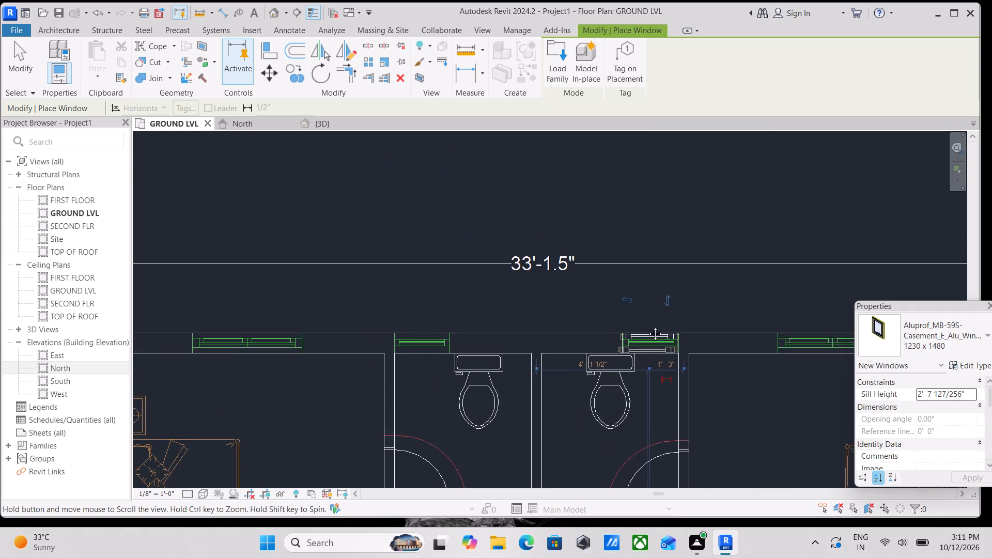
{"action": "middle_click_drag", "start_coordinate": [647, 326], "coordinate": [648, 287]}
{"action": "scroll", "coordinate": [583, 329], "scroll_direction": "down", "scroll_amount": 2}
{"action": "middle_click_drag", "start_coordinate": [582, 330], "coordinate": [575, 187]}
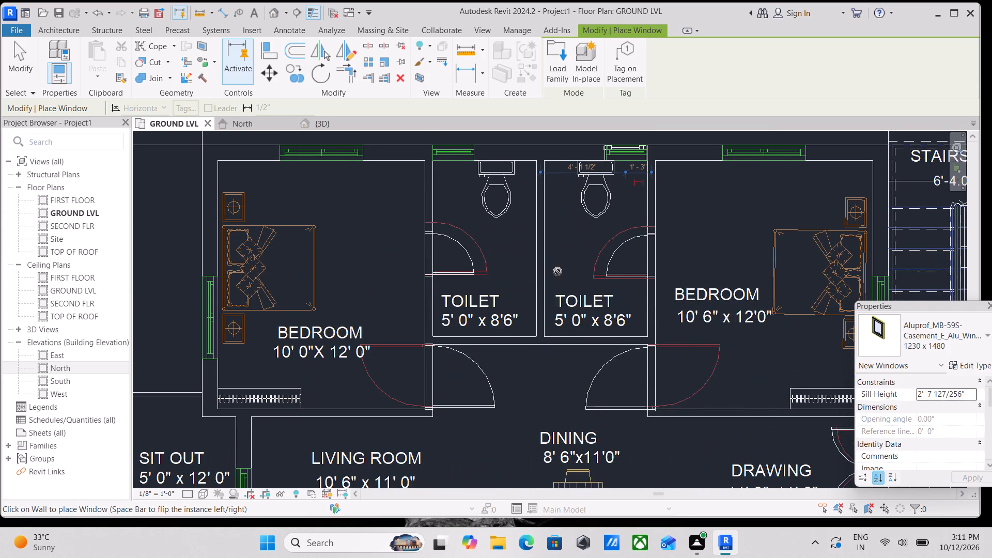
{"action": "middle_click_drag", "start_coordinate": [541, 364], "coordinate": [562, 254]}
{"action": "middle_click_drag", "start_coordinate": [535, 355], "coordinate": [575, 191]}
{"action": "scroll", "coordinate": [538, 328], "scroll_direction": "down", "scroll_amount": 1}
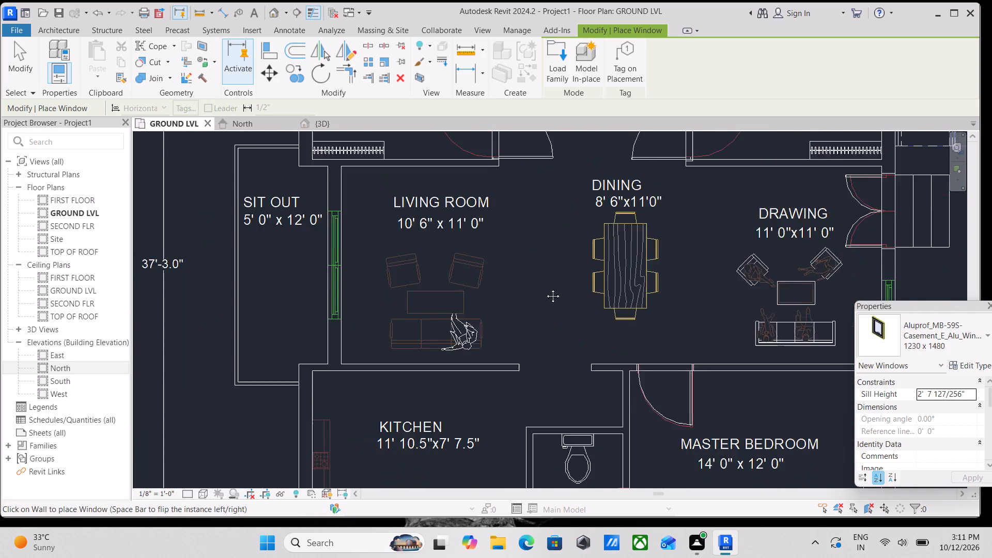
{"action": "middle_click_drag", "start_coordinate": [541, 312], "coordinate": [581, 147]}
{"action": "middle_click_drag", "start_coordinate": [549, 258], "coordinate": [577, 165]}
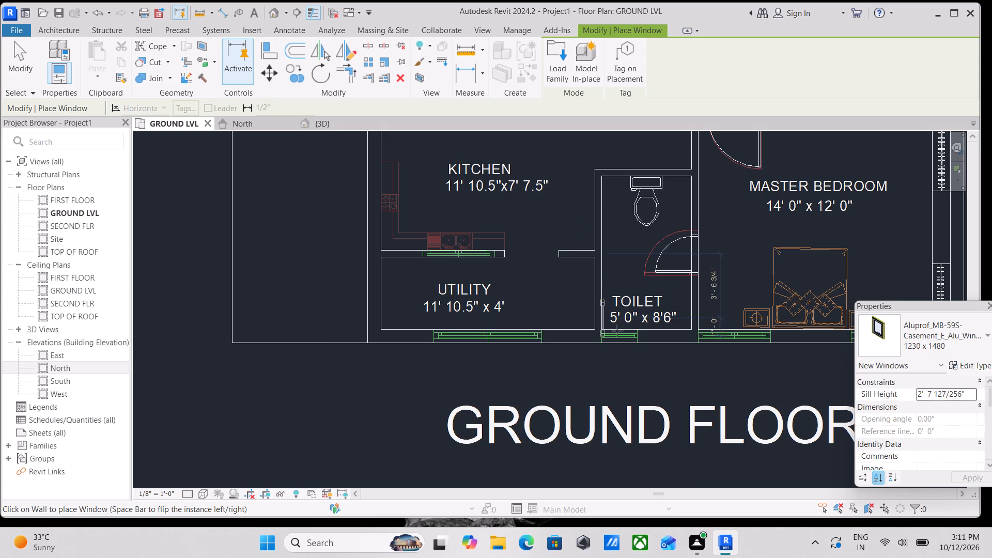
{"action": "scroll", "coordinate": [621, 332], "scroll_direction": "up", "scroll_amount": 16}
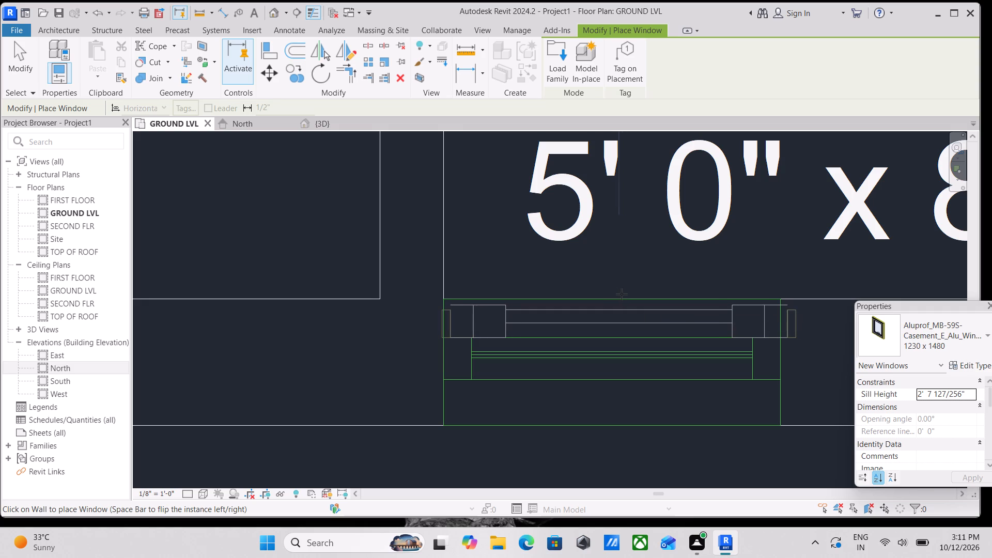
{"action": "left_click", "coordinate": [624, 293]}
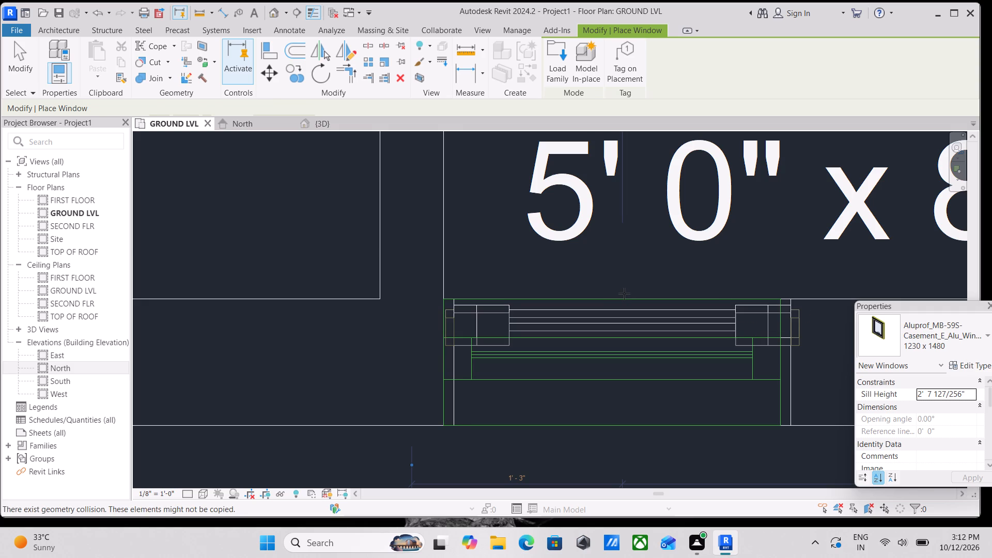
{"action": "scroll", "coordinate": [615, 314], "scroll_direction": "up", "scroll_amount": 3}
{"action": "key", "text": "Escape"}
{"action": "scroll", "coordinate": [534, 366], "scroll_direction": "up", "scroll_amount": 4}
{"action": "scroll", "coordinate": [399, 395], "scroll_direction": "down", "scroll_amount": 1}
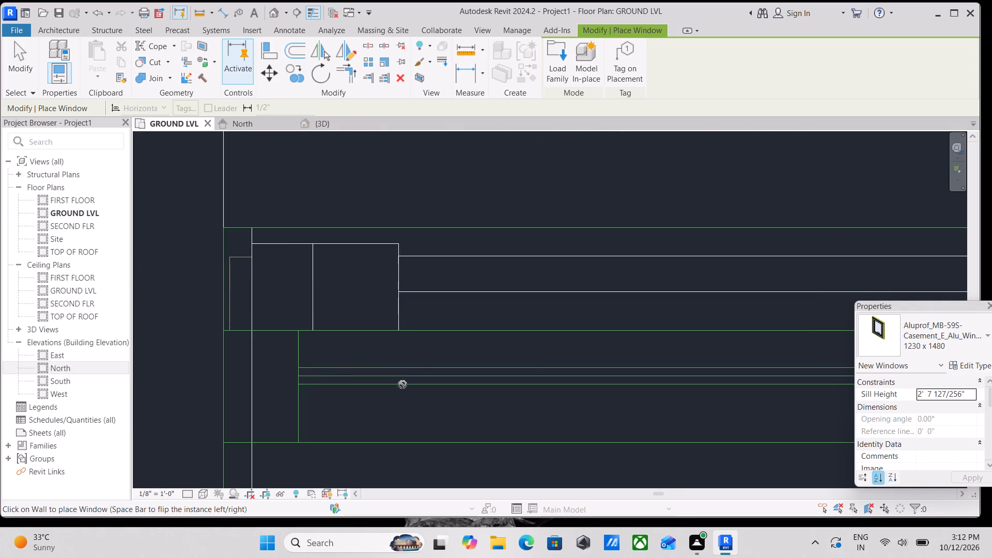
{"action": "middle_click_drag", "start_coordinate": [404, 384], "coordinate": [451, 278]}
{"action": "key", "text": "Escape"}
{"action": "left_click", "coordinate": [315, 400]}
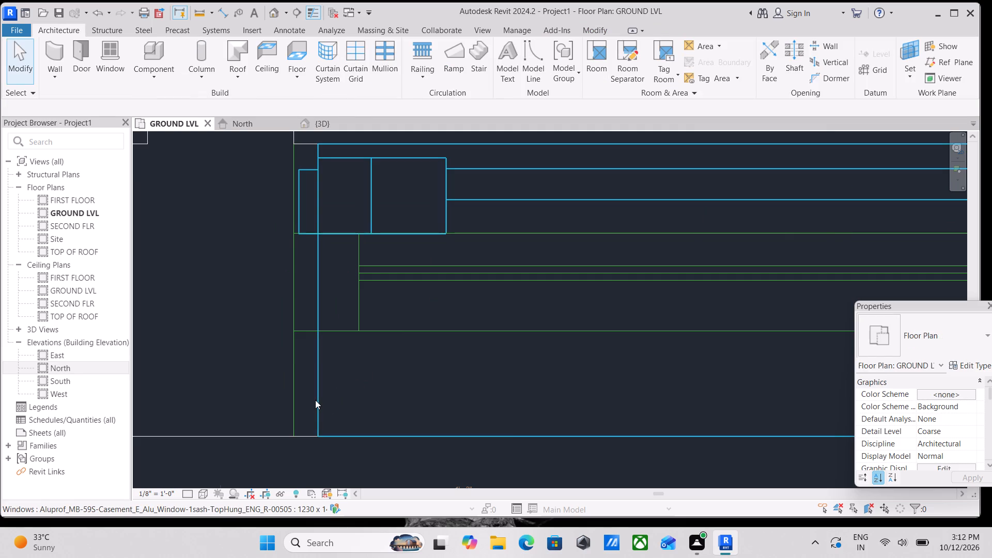
{"action": "scroll", "coordinate": [337, 396], "scroll_direction": "down", "scroll_amount": 3}
{"action": "key", "text": "Escape"}
{"action": "scroll", "coordinate": [365, 392], "scroll_direction": "down", "scroll_amount": 4}
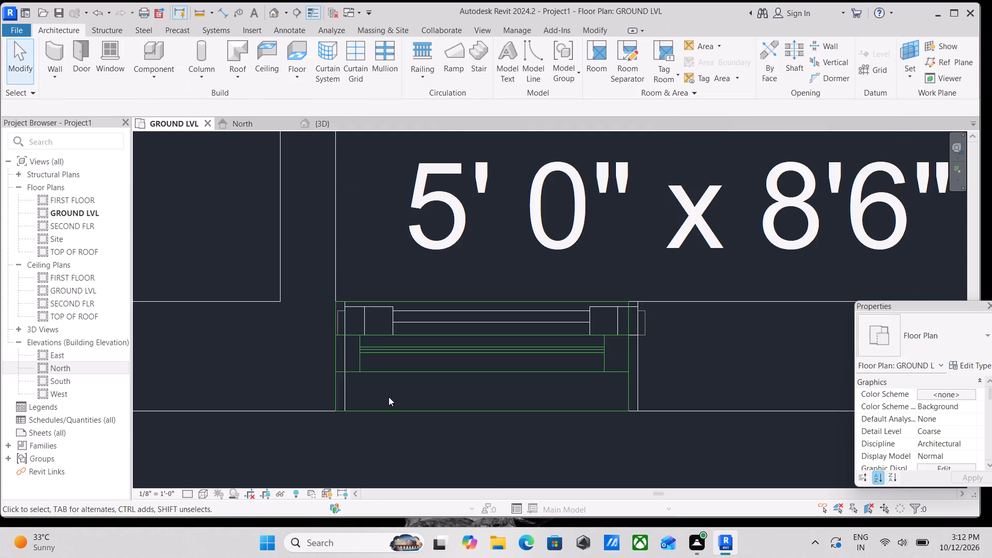
In the 3D view, select all instances of the Aluprof 1230 x 1480 toilet window and set their sill height to 7'.
{"action": "scroll", "coordinate": [390, 402], "scroll_direction": "down", "scroll_amount": 2}
{"action": "middle_click_drag", "start_coordinate": [405, 385], "coordinate": [306, 417]}
{"action": "scroll", "coordinate": [330, 401], "scroll_direction": "down", "scroll_amount": 3}
{"action": "scroll", "coordinate": [405, 380], "scroll_direction": "down", "scroll_amount": 4}
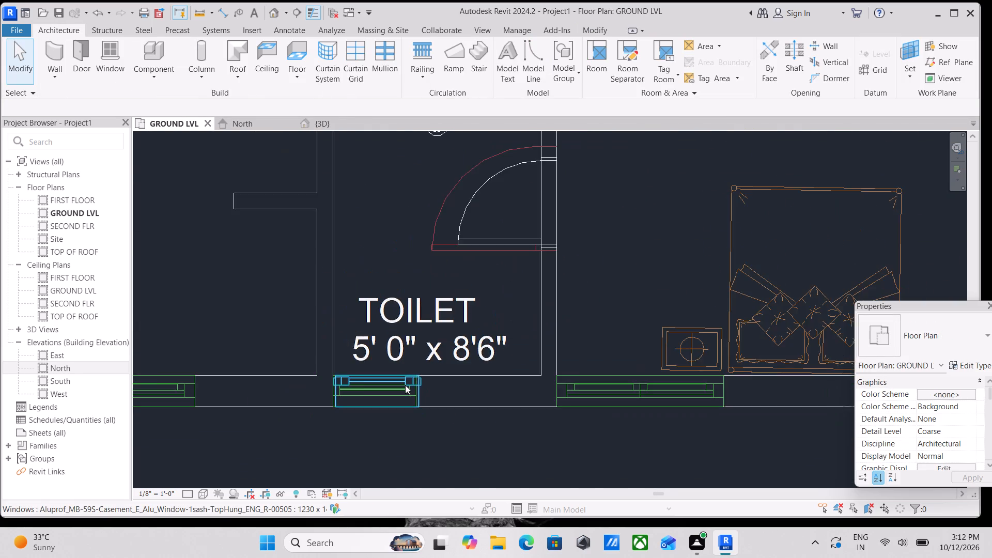
{"action": "scroll", "coordinate": [406, 386], "scroll_direction": "down", "scroll_amount": 6}
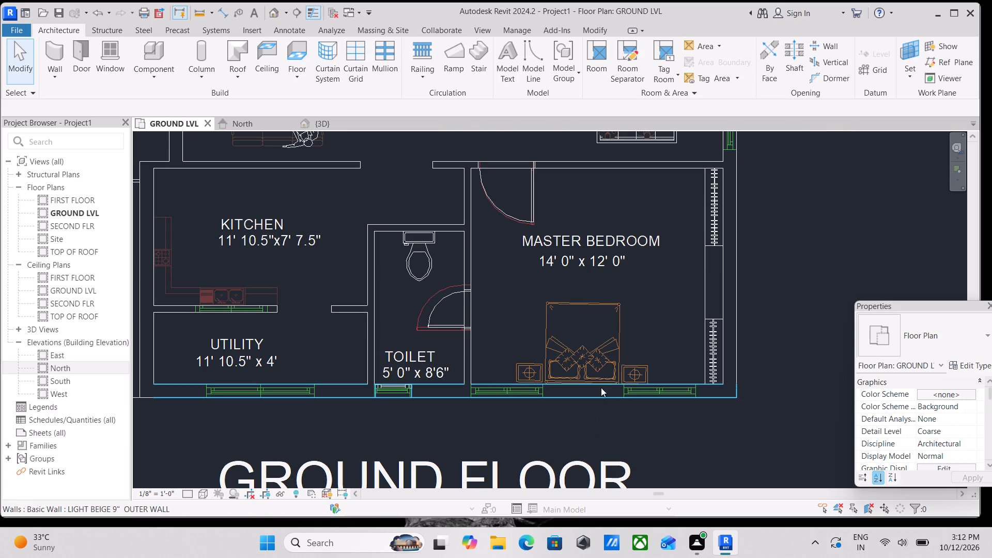
{"action": "scroll", "coordinate": [908, 434], "scroll_direction": "down", "scroll_amount": 3}
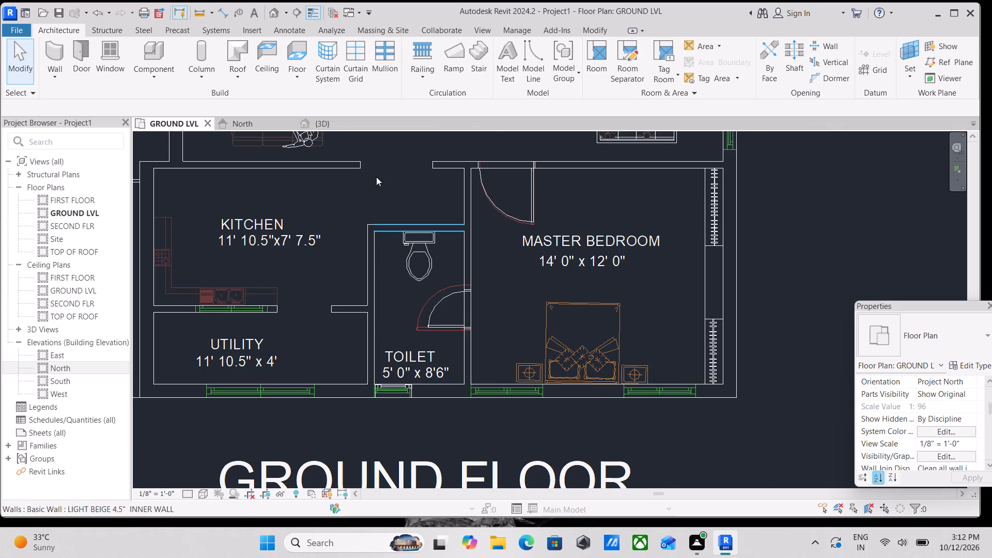
{"action": "left_click", "coordinate": [312, 126]}
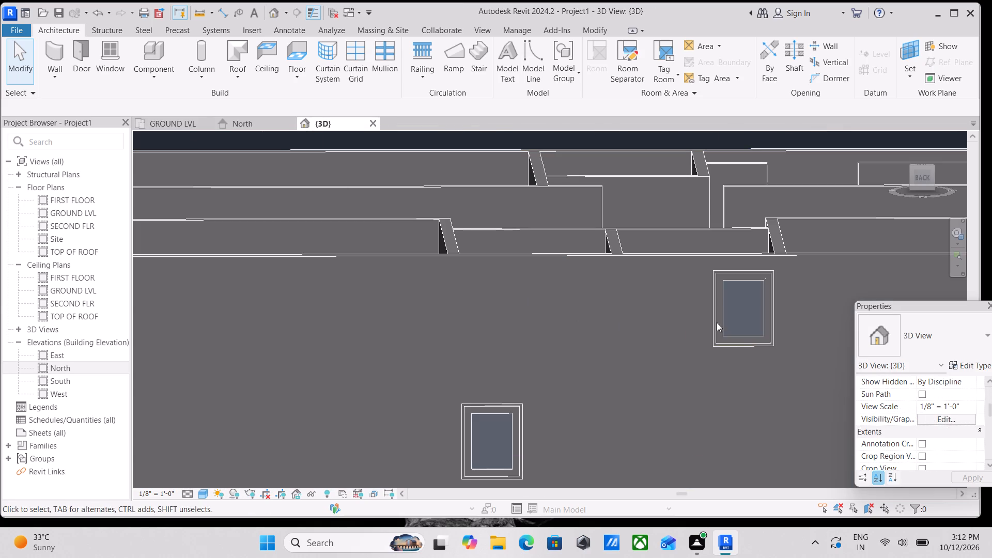
{"action": "left_click", "coordinate": [516, 424]}
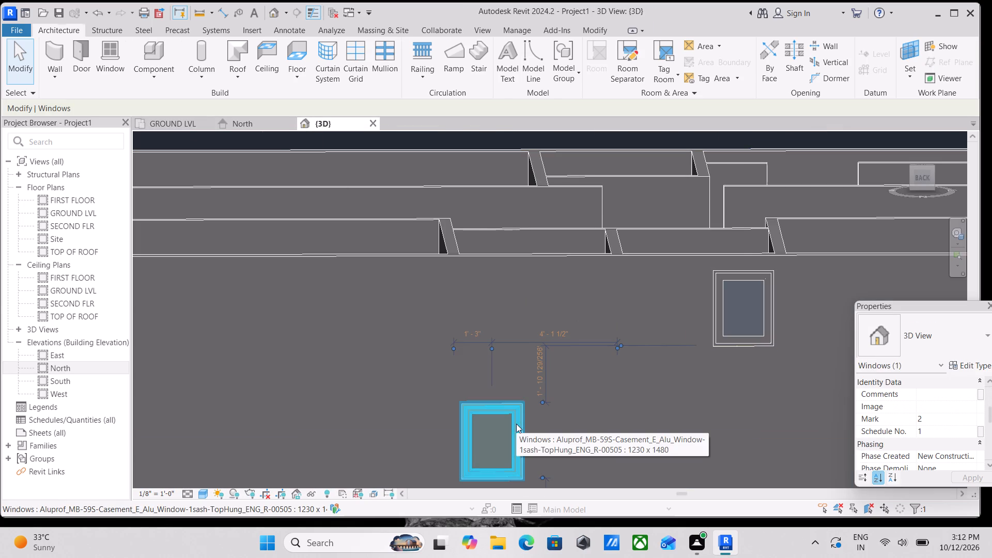
{"action": "type", "text": "sa"}
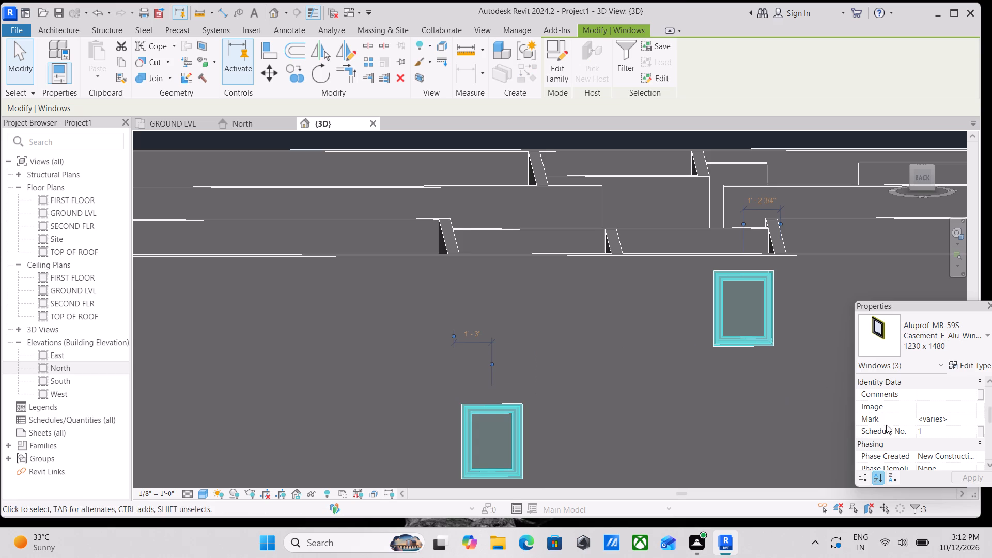
{"action": "scroll", "coordinate": [897, 406], "scroll_direction": "down", "scroll_amount": 5}
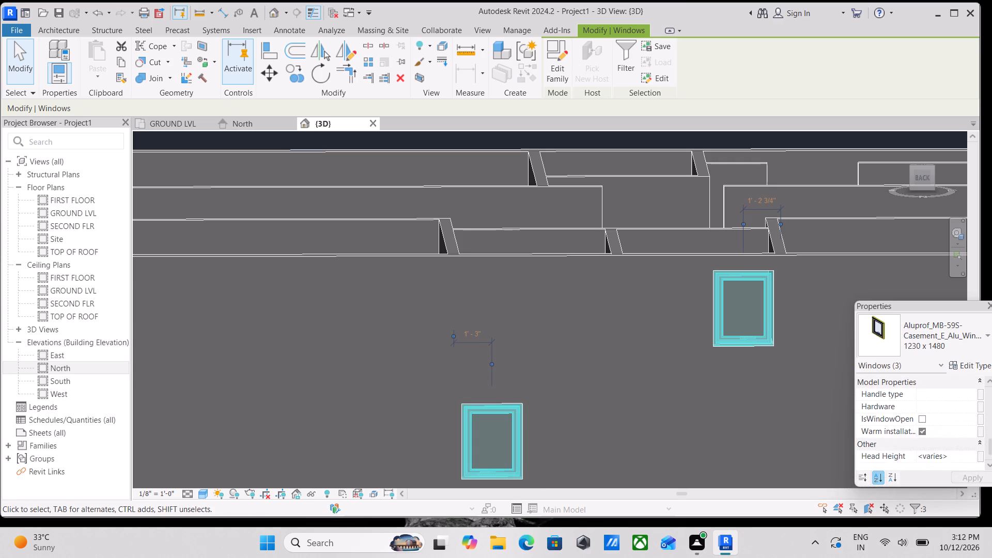
{"action": "scroll", "coordinate": [916, 433], "scroll_direction": "down", "scroll_amount": 3}
{"action": "scroll", "coordinate": [912, 439], "scroll_direction": "up", "scroll_amount": 13}
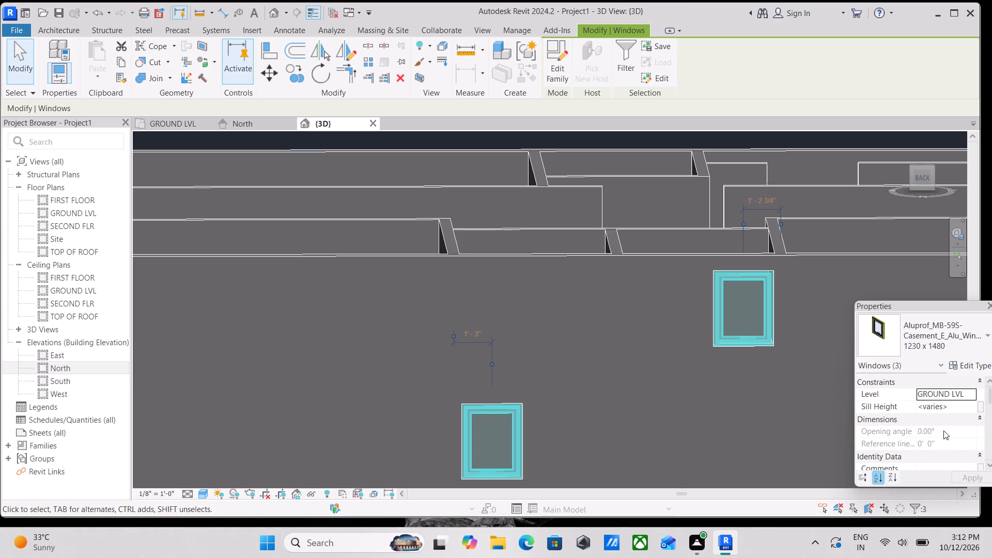
{"action": "scroll", "coordinate": [943, 430], "scroll_direction": "up", "scroll_amount": 1}
{"action": "left_click", "coordinate": [965, 406]}
{"action": "left_click_drag", "start_coordinate": [963, 406], "coordinate": [894, 405]}
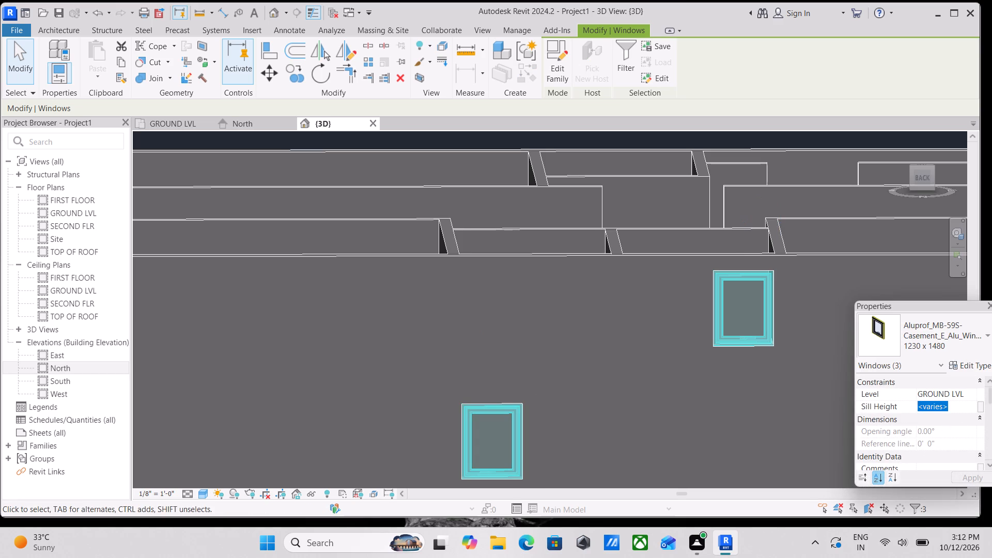
{"action": "left_click_drag", "start_coordinate": [894, 405], "coordinate": [891, 406]}
{"action": "type", "text": "7'"}
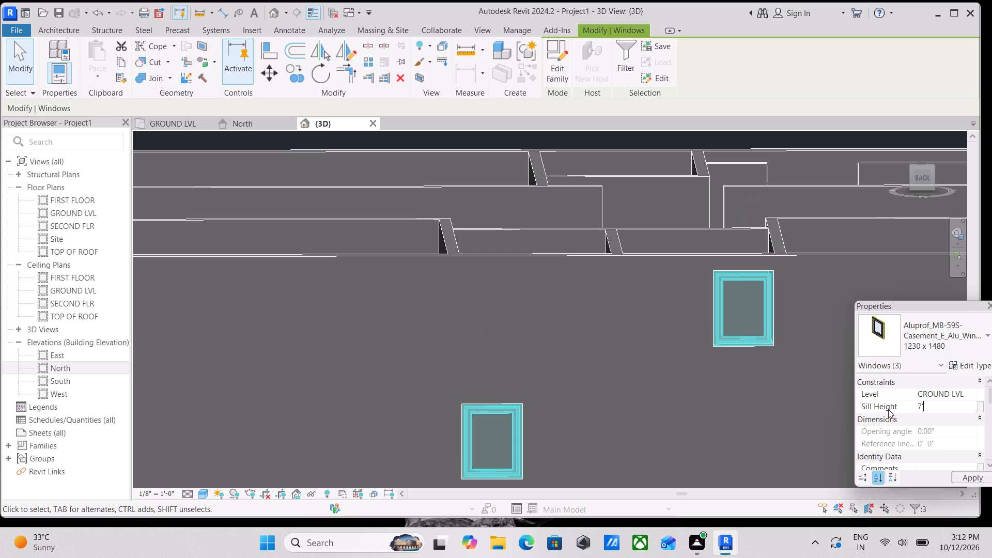
{"action": "key", "text": "Return"}
{"action": "scroll", "coordinate": [676, 367], "scroll_direction": "down", "scroll_amount": 3}
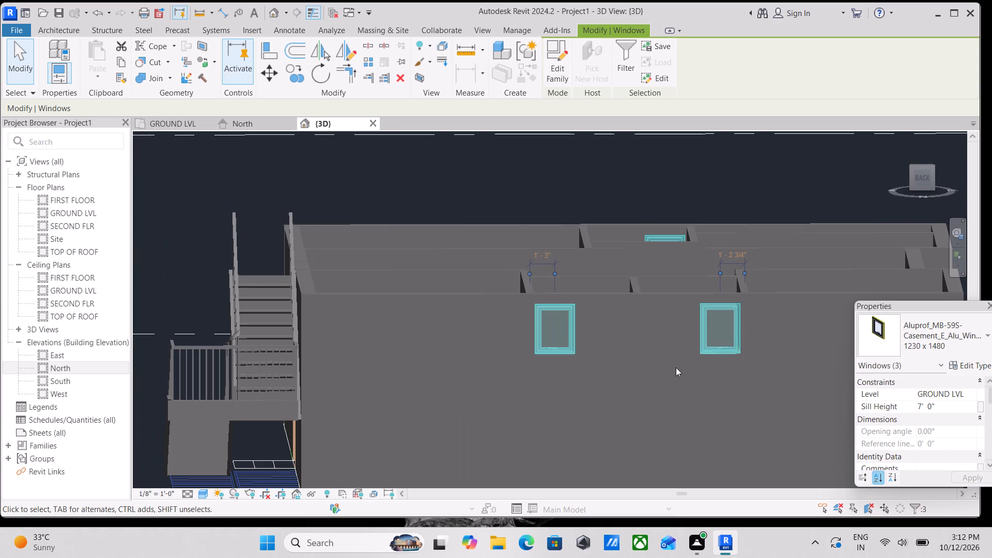
{"action": "key", "text": "Escape"}
Examine the toilet windows, main door and outer walls from several sides of the building in the 3D view.
{"action": "scroll", "coordinate": [624, 377], "scroll_direction": "down", "scroll_amount": 2}
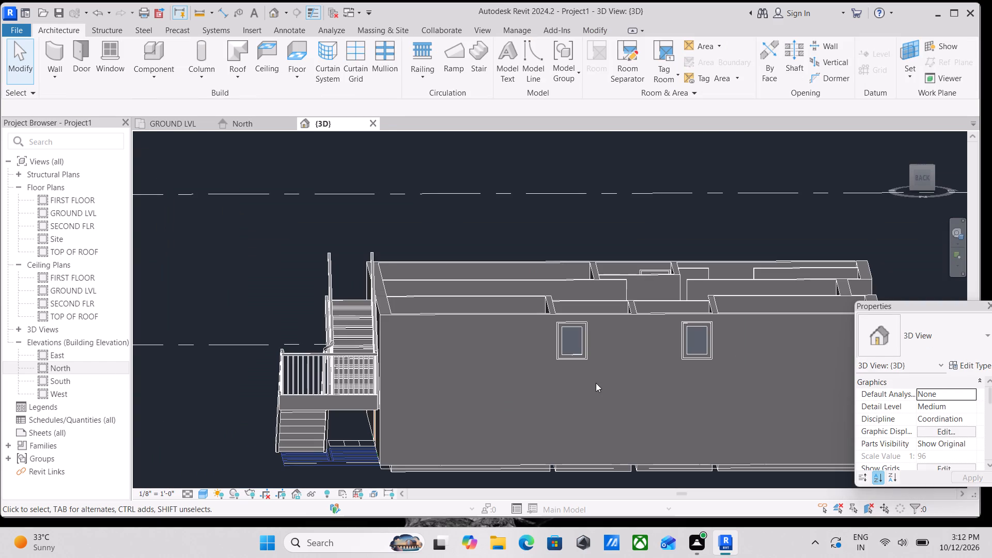
{"action": "middle_click_drag", "start_coordinate": [557, 400], "coordinate": [693, 464], "text": "shift"}
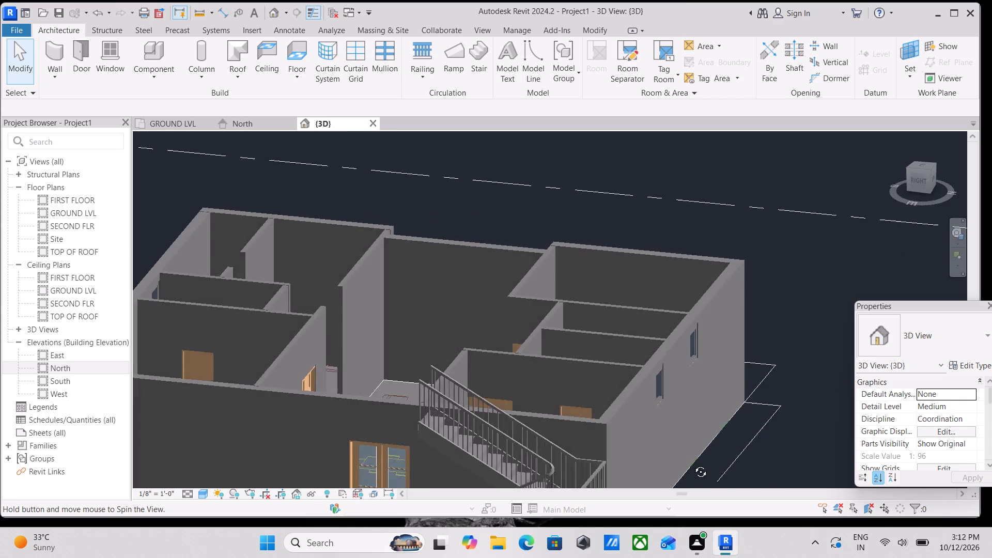
{"action": "middle_click_drag", "start_coordinate": [693, 464], "coordinate": [688, 463], "text": "shift"}
{"action": "middle_click_drag", "start_coordinate": [657, 454], "coordinate": [785, 380], "text": "shift"}
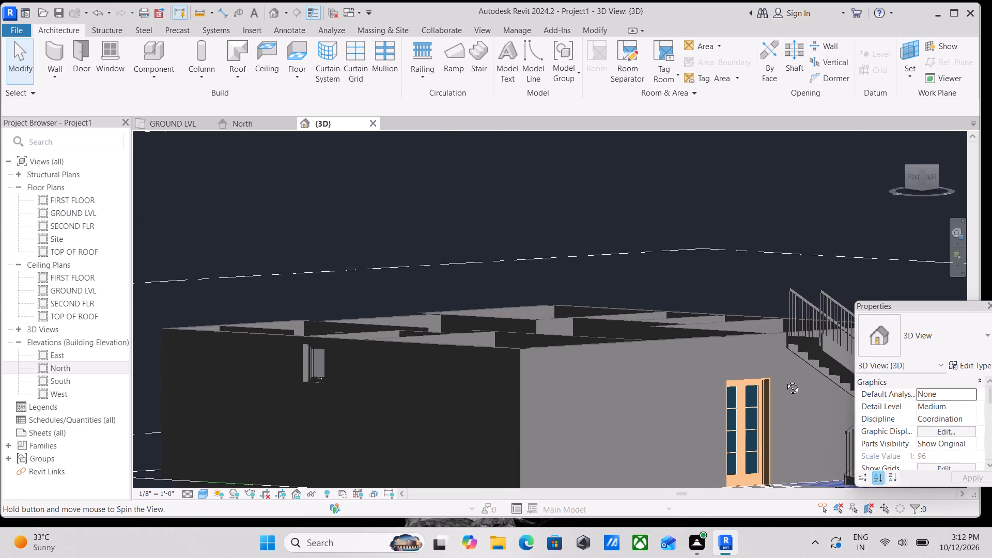
{"action": "middle_click_drag", "start_coordinate": [785, 380], "coordinate": [618, 370], "text": "shift"}
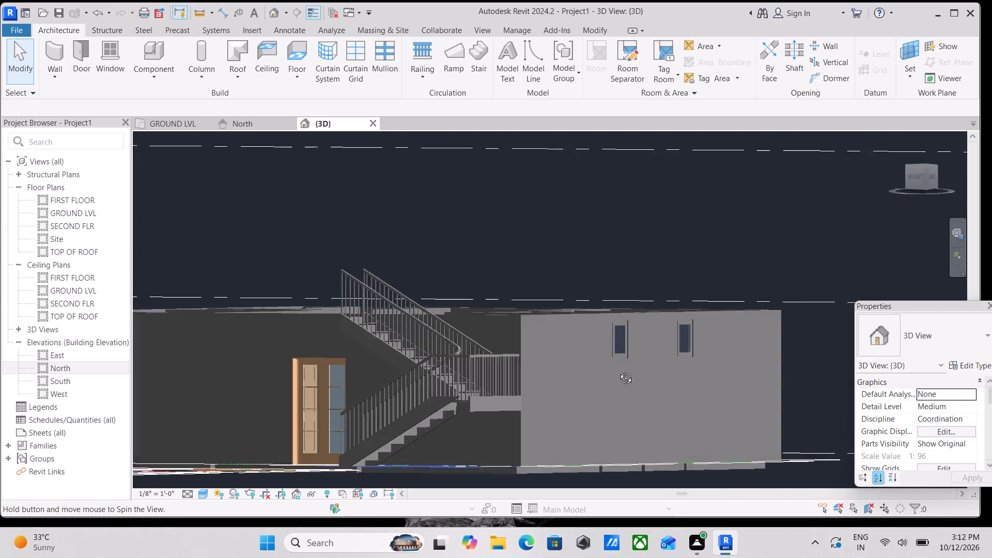
{"action": "middle_click_drag", "start_coordinate": [618, 370], "coordinate": [739, 406], "text": "shift"}
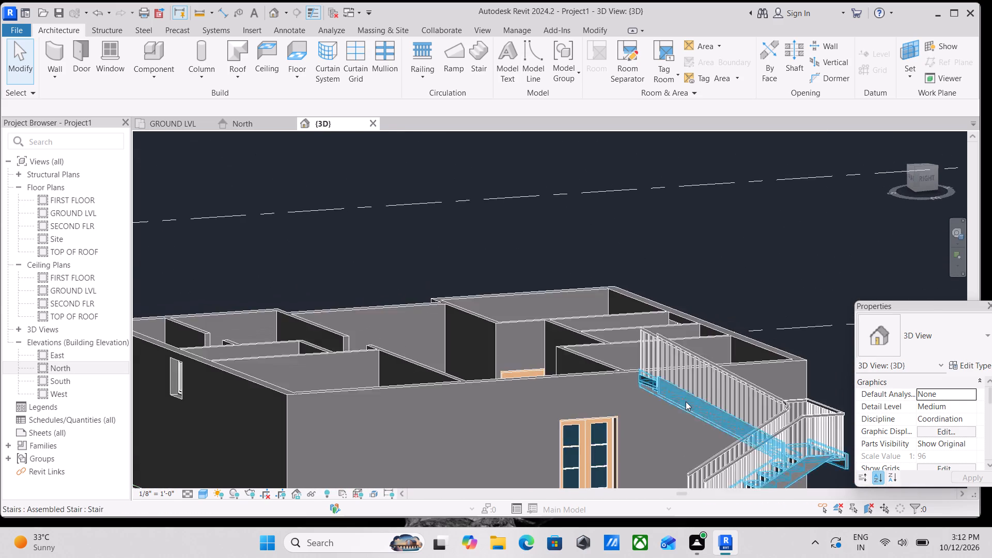
{"action": "scroll", "coordinate": [686, 401], "scroll_direction": "down", "scroll_amount": 3}
{"action": "middle_click_drag", "start_coordinate": [659, 420], "coordinate": [735, 401], "text": "shift"}
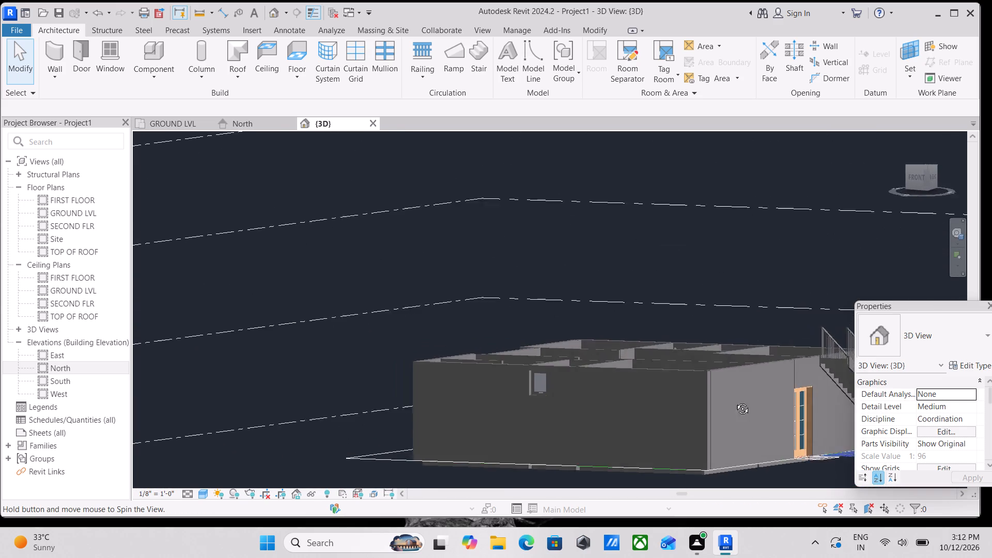
{"action": "middle_click_drag", "start_coordinate": [735, 401], "coordinate": [573, 374], "text": "shift"}
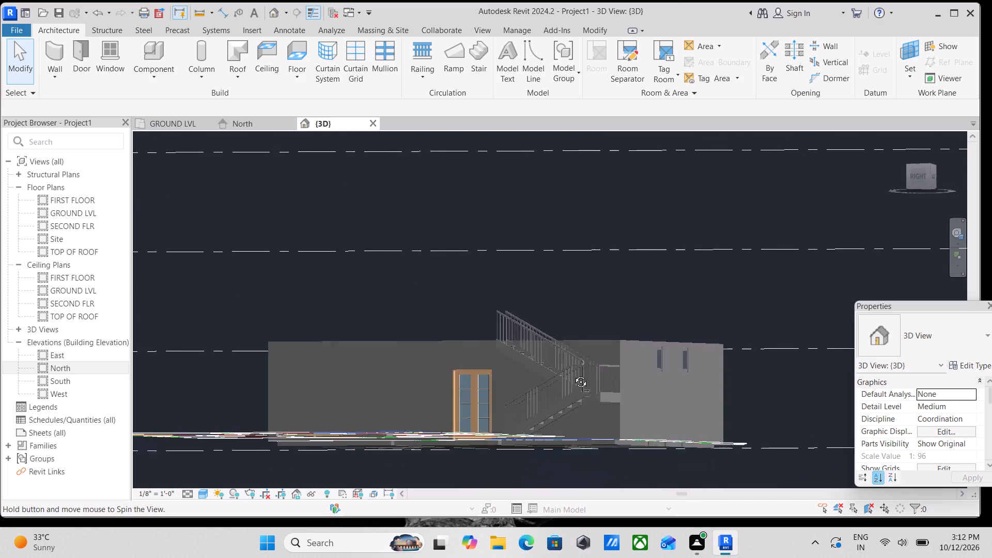
{"action": "middle_click_drag", "start_coordinate": [573, 374], "coordinate": [573, 388], "text": "shift"}
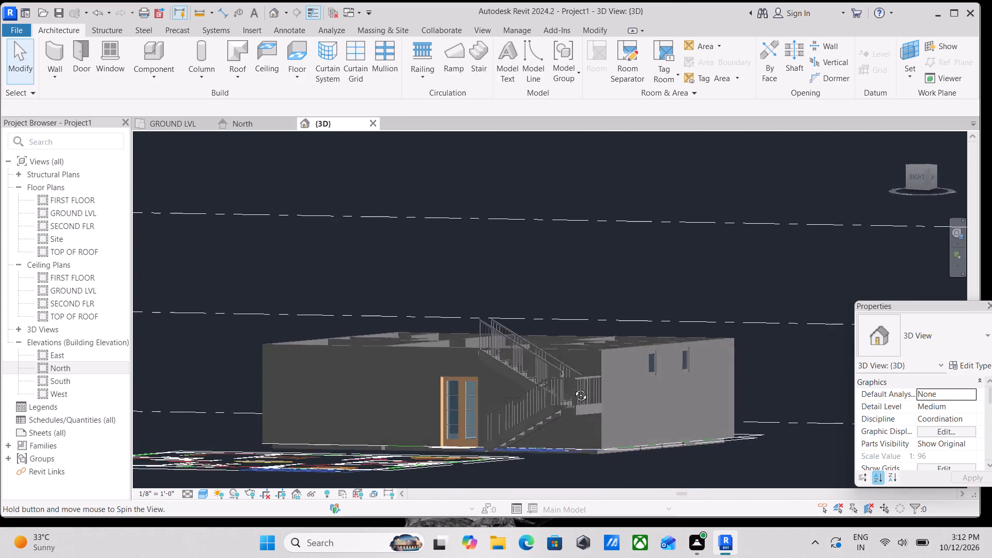
{"action": "middle_click_drag", "start_coordinate": [573, 388], "coordinate": [697, 396], "text": "shift"}
{"action": "scroll", "coordinate": [697, 396], "scroll_direction": "down", "scroll_amount": 2}
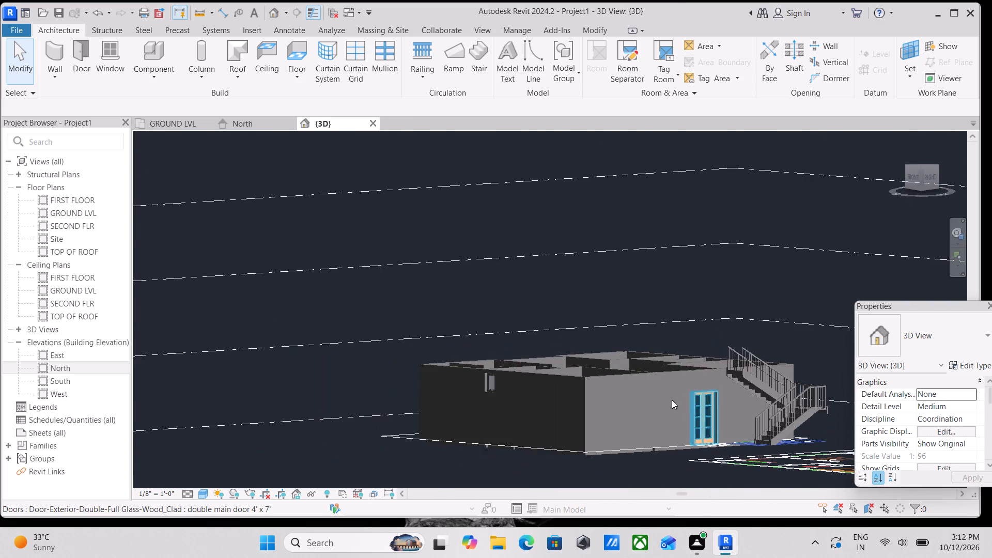
{"action": "scroll", "coordinate": [618, 404], "scroll_direction": "down", "scroll_amount": 1}
{"action": "middle_click_drag", "start_coordinate": [645, 399], "coordinate": [520, 399], "text": "shift"}
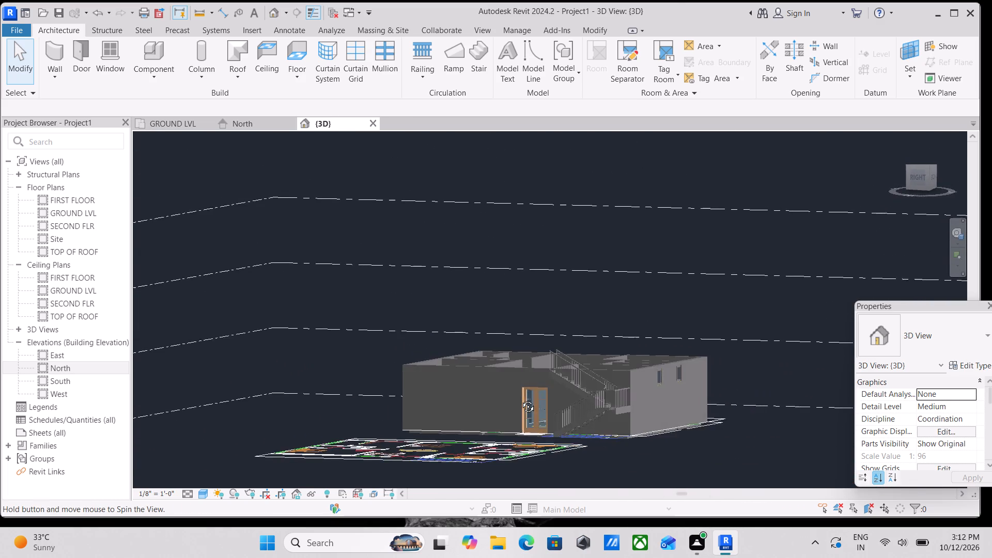
{"action": "middle_click_drag", "start_coordinate": [520, 399], "coordinate": [571, 419], "text": "shift"}
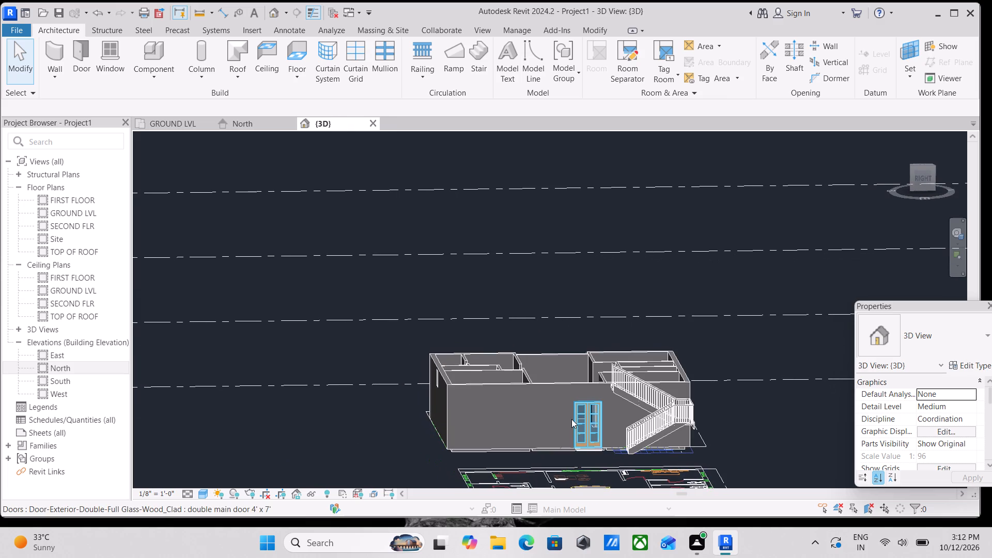
{"action": "scroll", "coordinate": [571, 419], "scroll_direction": "up", "scroll_amount": 4}
{"action": "scroll", "coordinate": [510, 384], "scroll_direction": "up", "scroll_amount": 3}
{"action": "scroll", "coordinate": [531, 383], "scroll_direction": "down", "scroll_amount": 4}
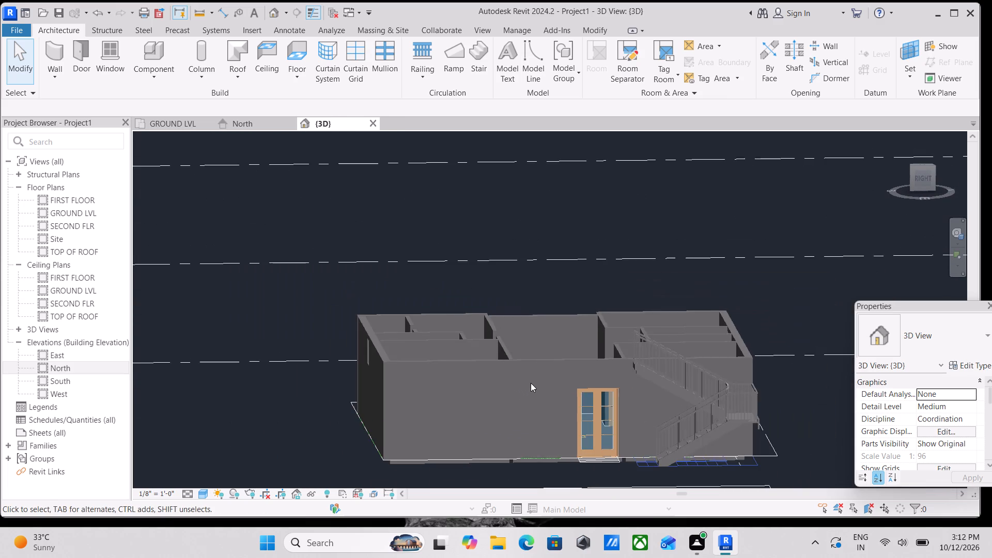
{"action": "scroll", "coordinate": [519, 376], "scroll_direction": "down", "scroll_amount": 2}
{"action": "scroll", "coordinate": [517, 383], "scroll_direction": "up", "scroll_amount": 3}
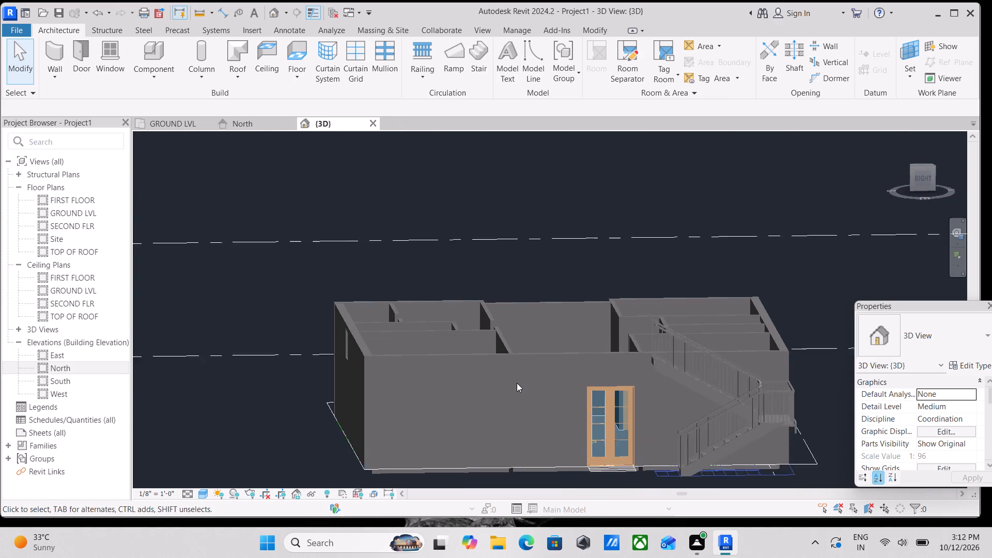
{"action": "scroll", "coordinate": [517, 383], "scroll_direction": "up", "scroll_amount": 1}
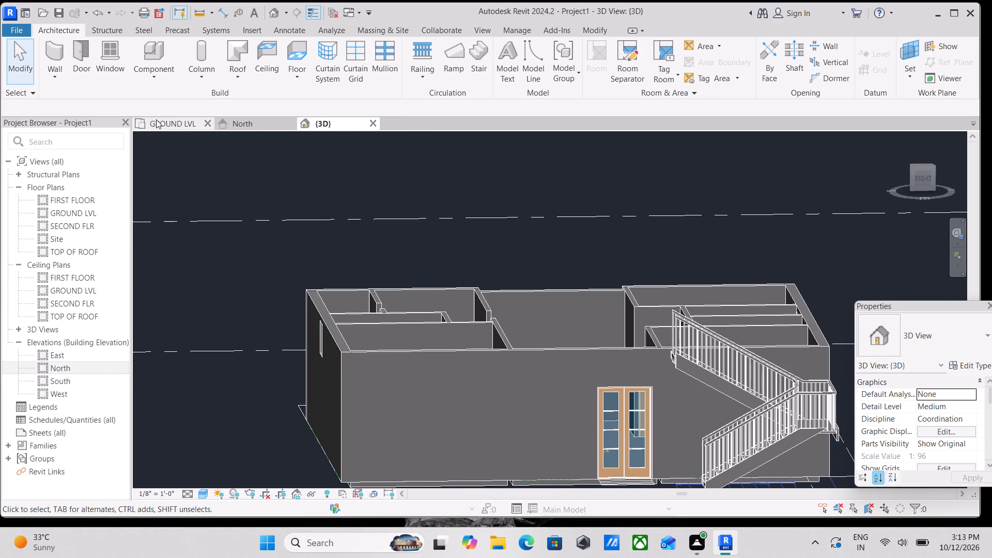
From the ground-level plan, start a window placement and preview the sliding, square-opening and casement families in the Windows library.
{"action": "left_click", "coordinate": [156, 119]}
{"action": "scroll", "coordinate": [438, 330], "scroll_direction": "down", "scroll_amount": 3}
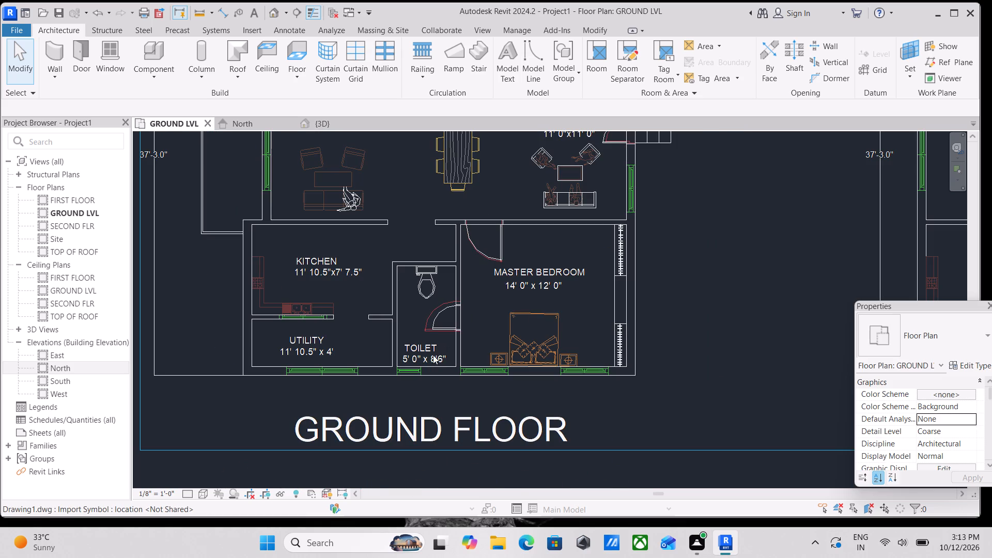
{"action": "scroll", "coordinate": [416, 349], "scroll_direction": "up", "scroll_amount": 3}
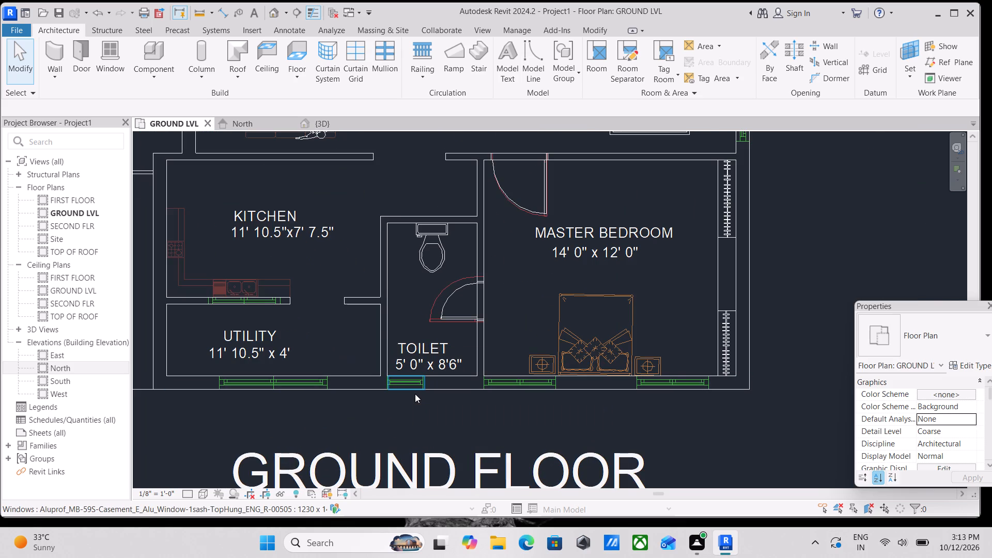
{"action": "scroll", "coordinate": [421, 393], "scroll_direction": "down", "scroll_amount": 2}
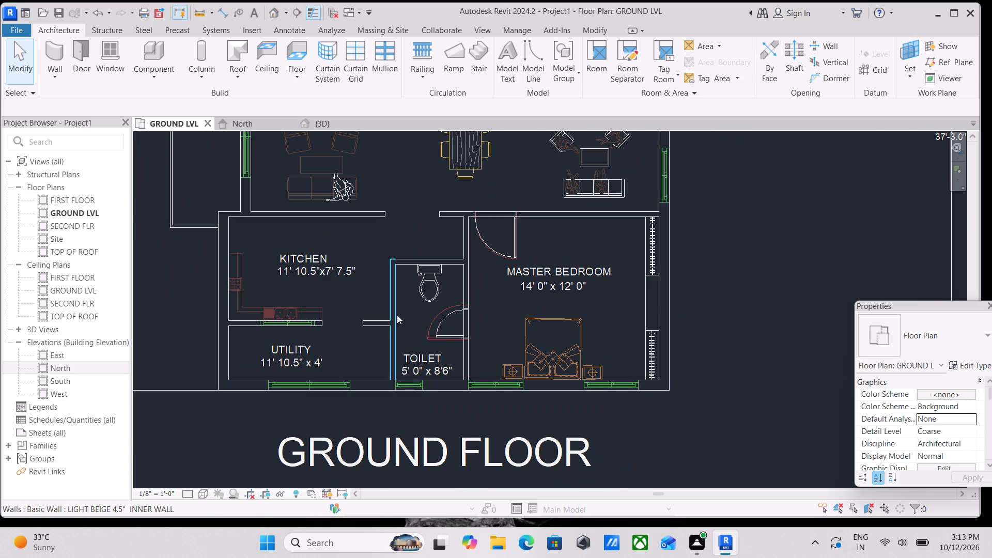
{"action": "middle_click_drag", "start_coordinate": [408, 319], "coordinate": [460, 381]}
{"action": "type", "text": "wn"}
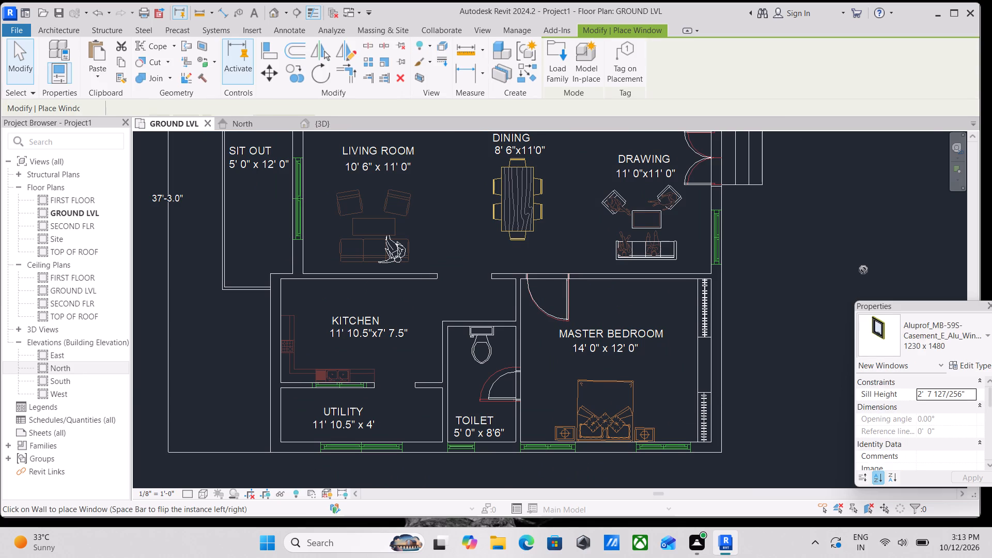
{"action": "left_click", "coordinate": [562, 48]}
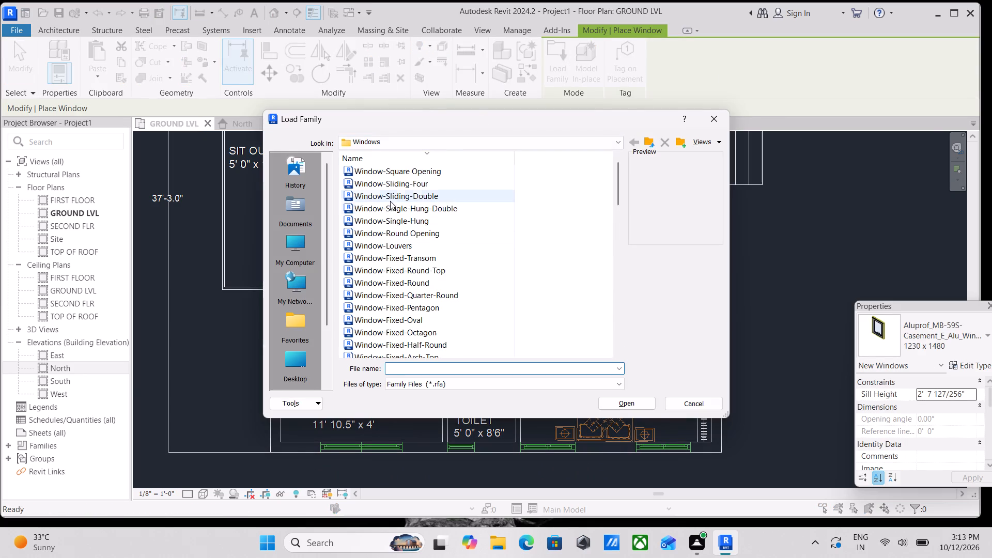
{"action": "left_click", "coordinate": [396, 208]}
{"action": "left_click", "coordinate": [391, 194]}
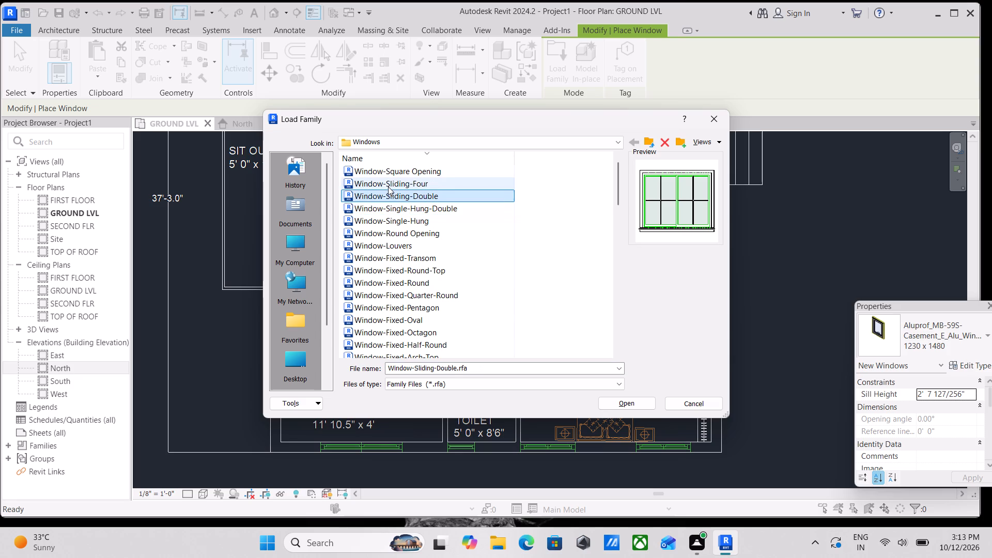
{"action": "scroll", "coordinate": [388, 187], "scroll_direction": "up", "scroll_amount": 2}
{"action": "left_click", "coordinate": [383, 184]}
{"action": "scroll", "coordinate": [383, 184], "scroll_direction": "up", "scroll_amount": 2}
{"action": "left_click", "coordinate": [383, 174]}
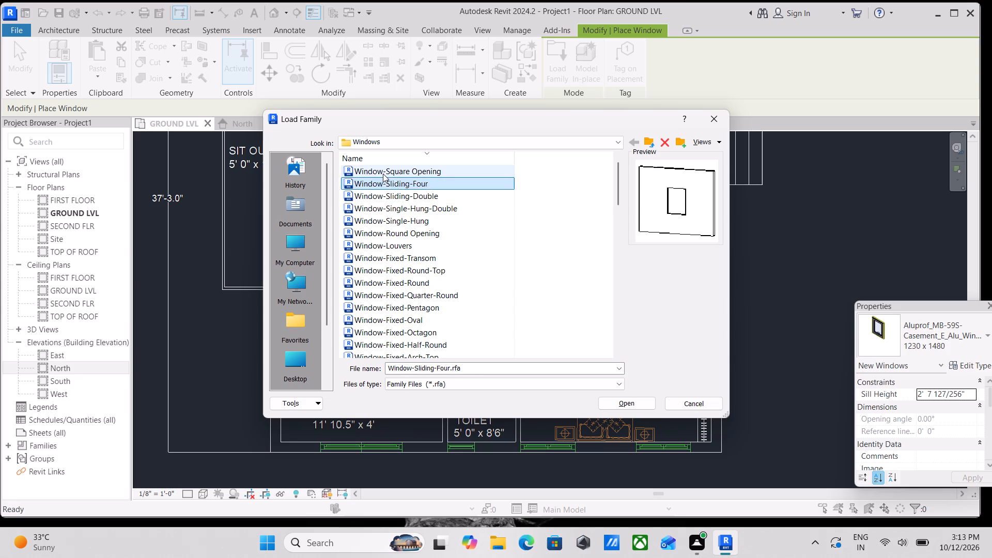
{"action": "scroll", "coordinate": [395, 238], "scroll_direction": "down", "scroll_amount": 4}
{"action": "left_click", "coordinate": [410, 307]}
{"action": "scroll", "coordinate": [406, 297], "scroll_direction": "down", "scroll_amount": 4}
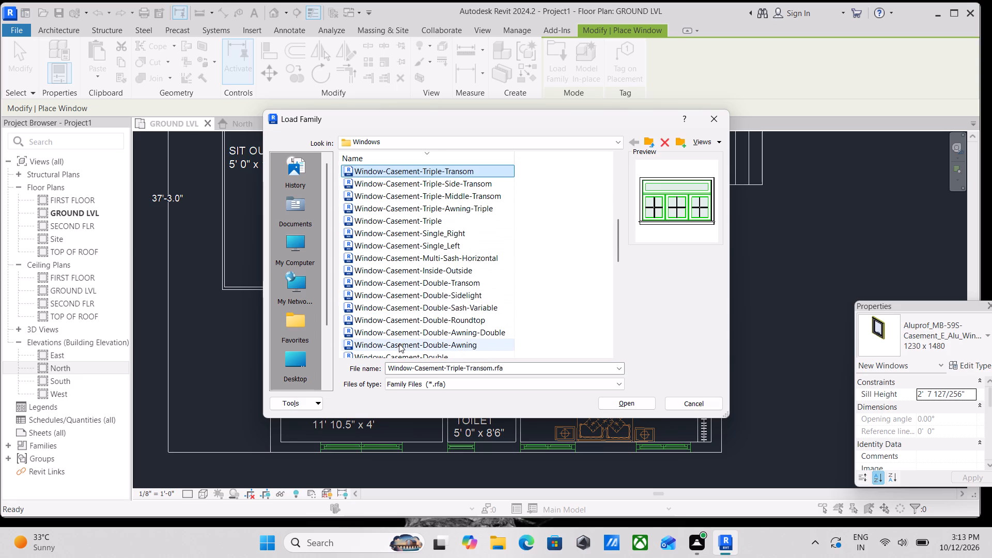
{"action": "left_click", "coordinate": [399, 344]}
{"action": "scroll", "coordinate": [396, 334], "scroll_direction": "down", "scroll_amount": 13}
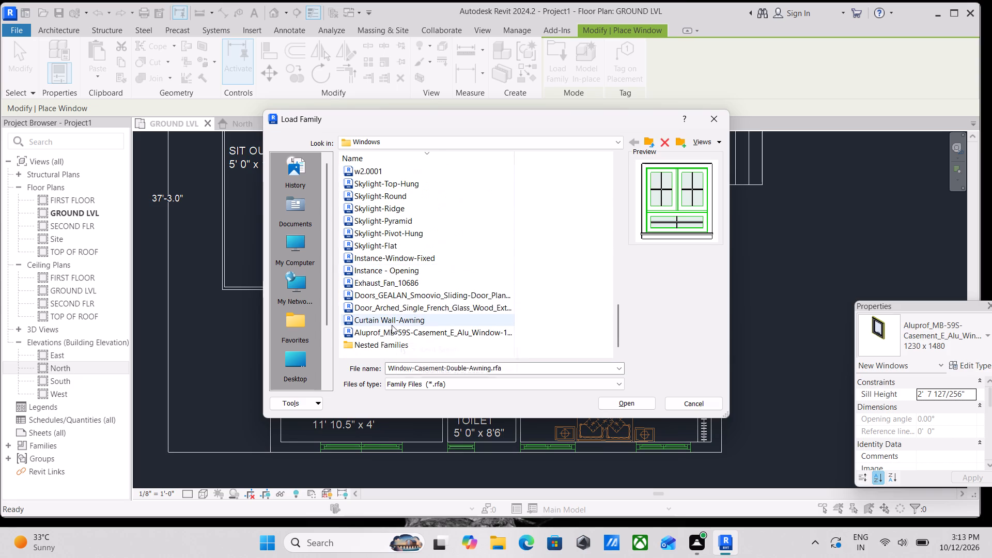
Preview the fixed, skylight, w2 and curtain wall awning families, and check the Nested Families folder in the Windows library.
{"action": "left_click", "coordinate": [390, 255]}
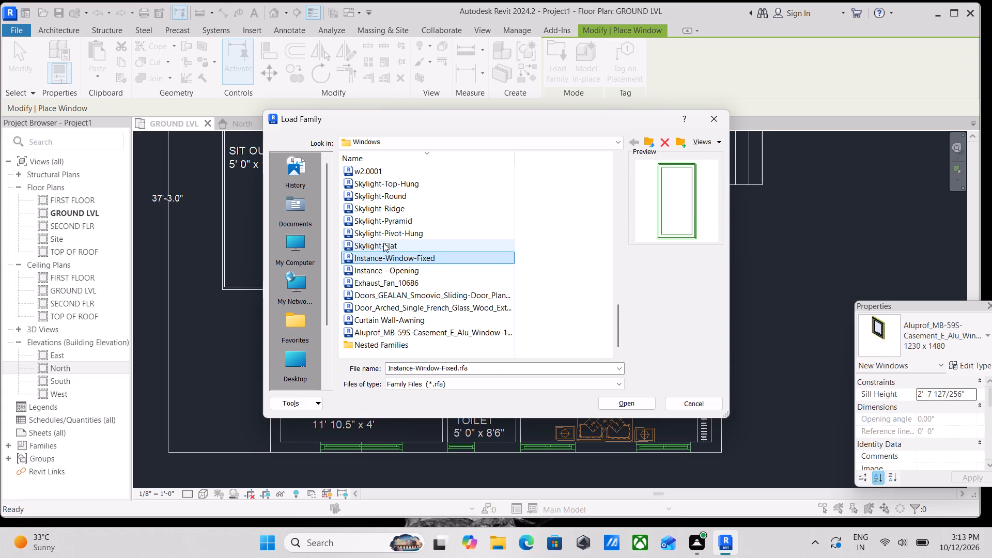
{"action": "left_click", "coordinate": [383, 243]}
{"action": "left_click", "coordinate": [383, 234]}
{"action": "scroll", "coordinate": [383, 231], "scroll_direction": "up", "scroll_amount": 2}
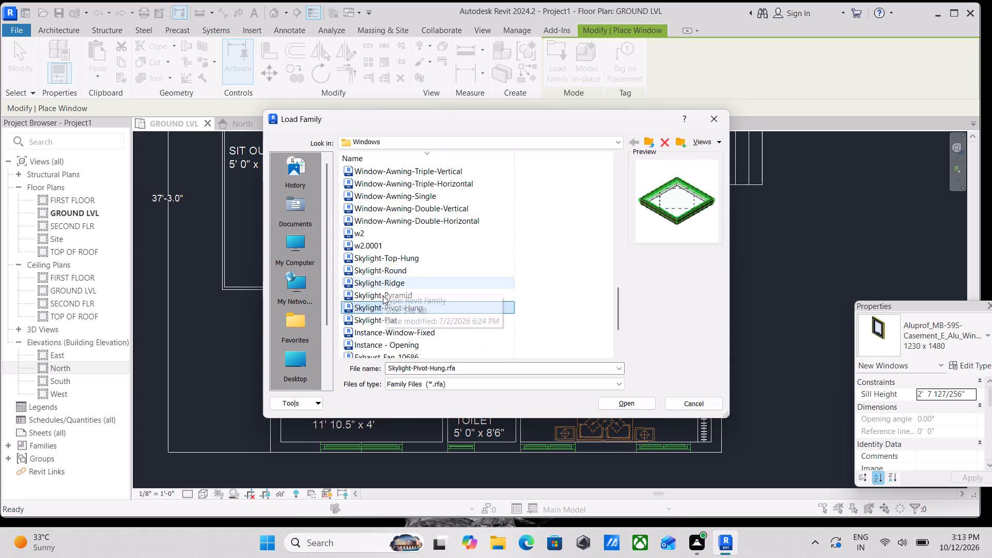
{"action": "left_click", "coordinate": [383, 296]}
{"action": "left_click", "coordinate": [381, 280]}
{"action": "left_click", "coordinate": [380, 251]}
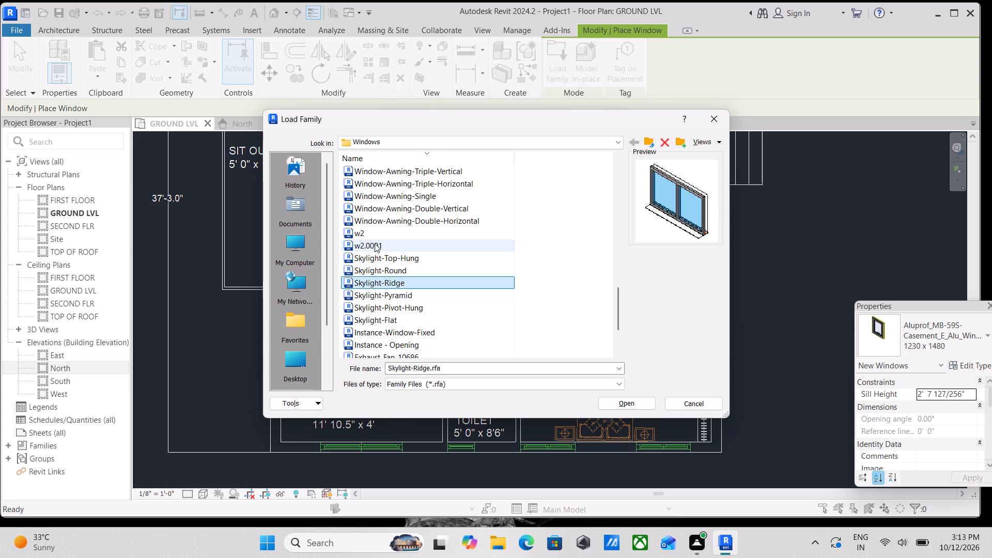
{"action": "left_click", "coordinate": [366, 239]}
{"action": "left_click", "coordinate": [365, 233]}
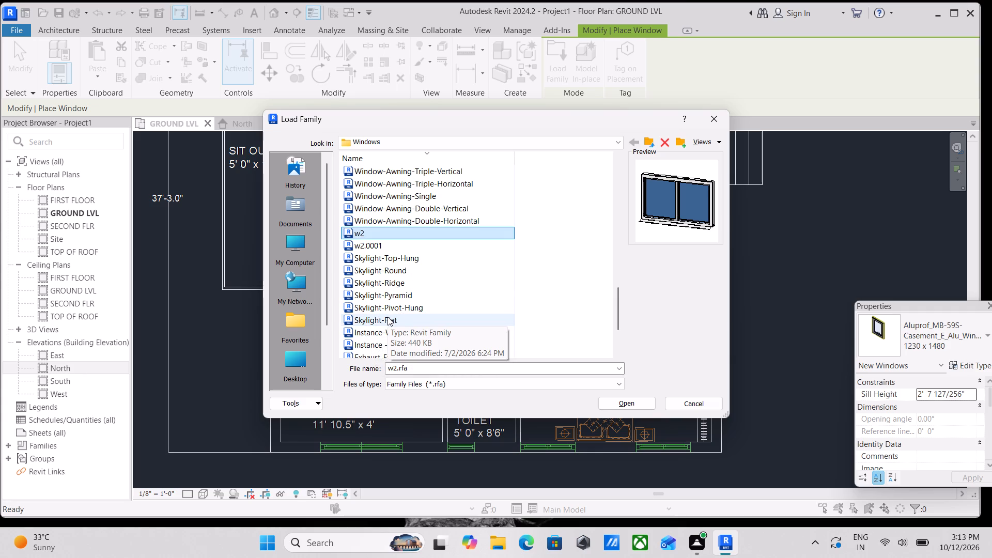
{"action": "scroll", "coordinate": [428, 291], "scroll_direction": "down", "scroll_amount": 3}
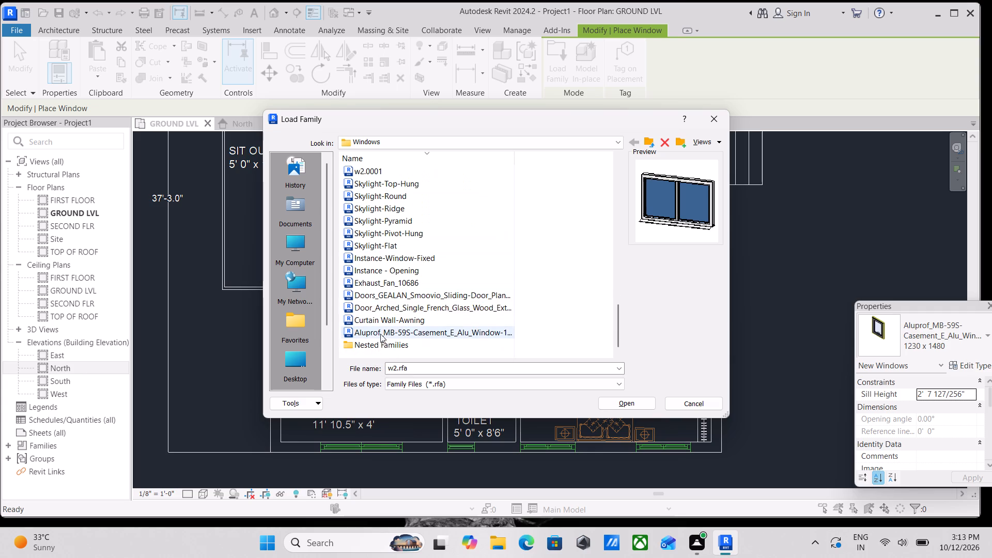
{"action": "left_click", "coordinate": [384, 323]}
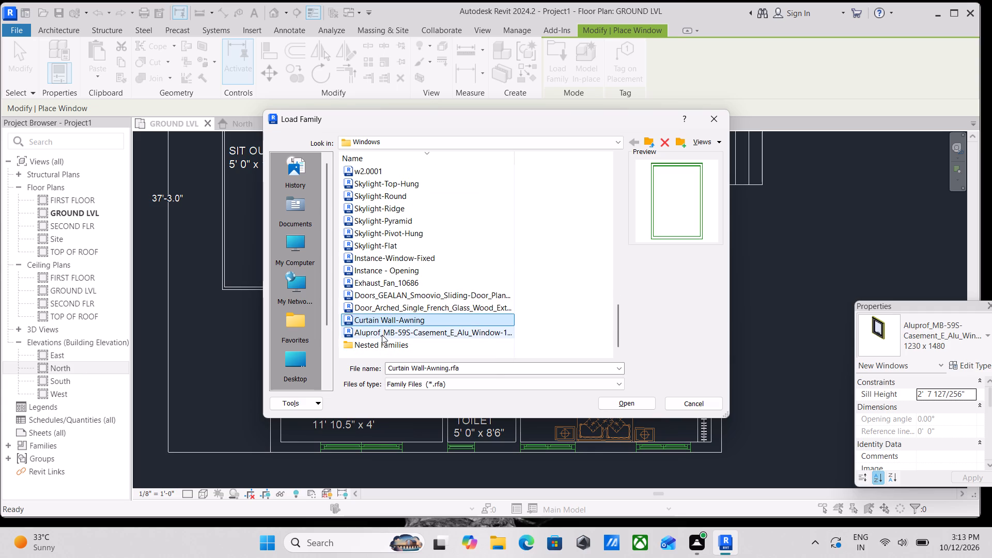
{"action": "left_click", "coordinate": [383, 335]}
{"action": "double_click", "coordinate": [367, 344]}
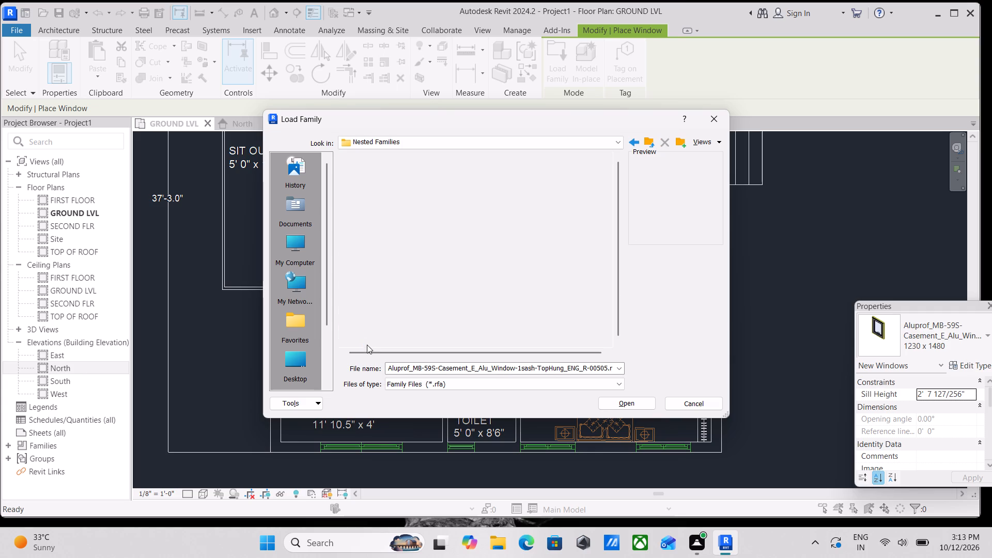
{"action": "left_click", "coordinate": [711, 120]}
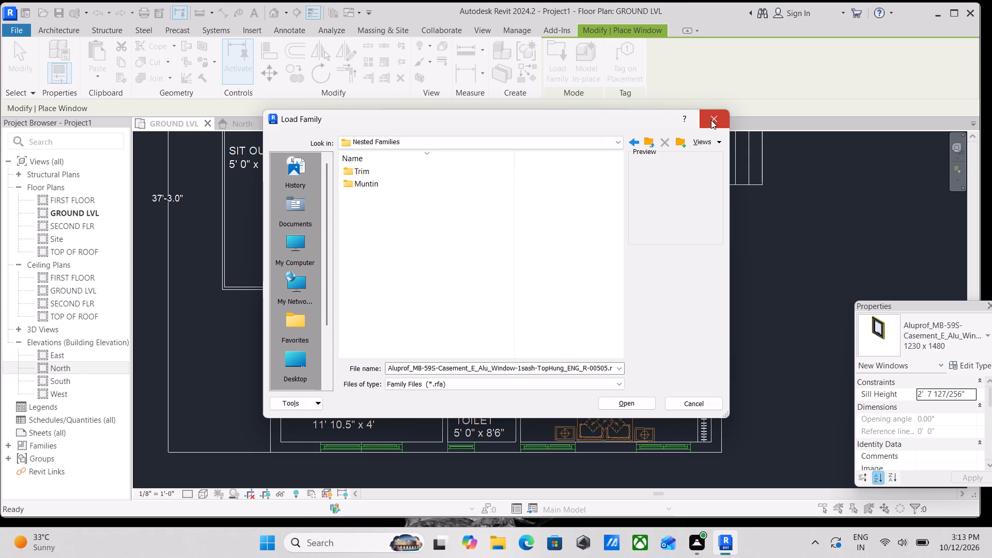
Browse the SHUBHAM CITY family folders in Documents for a suitable window family.
{"action": "left_click", "coordinate": [557, 55]}
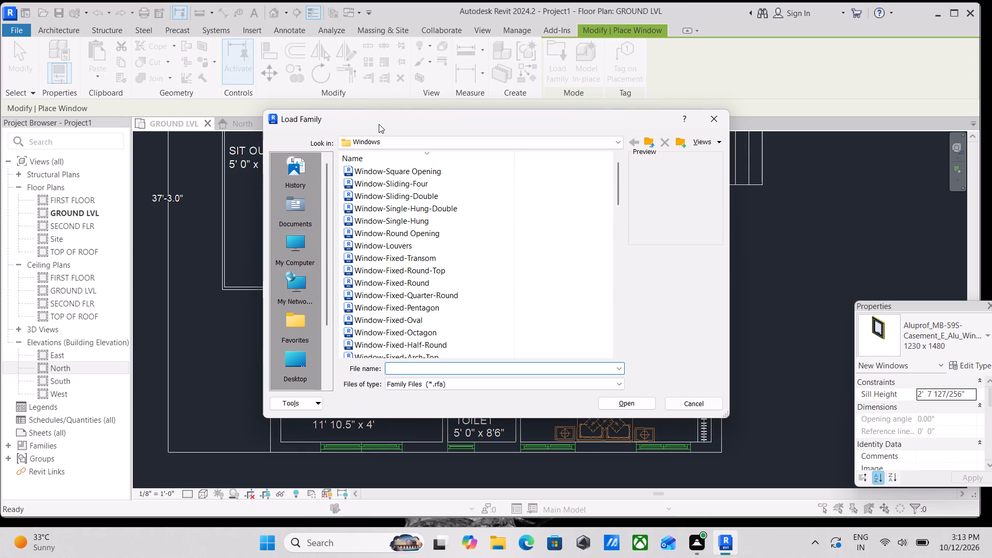
{"action": "left_click", "coordinate": [295, 203]}
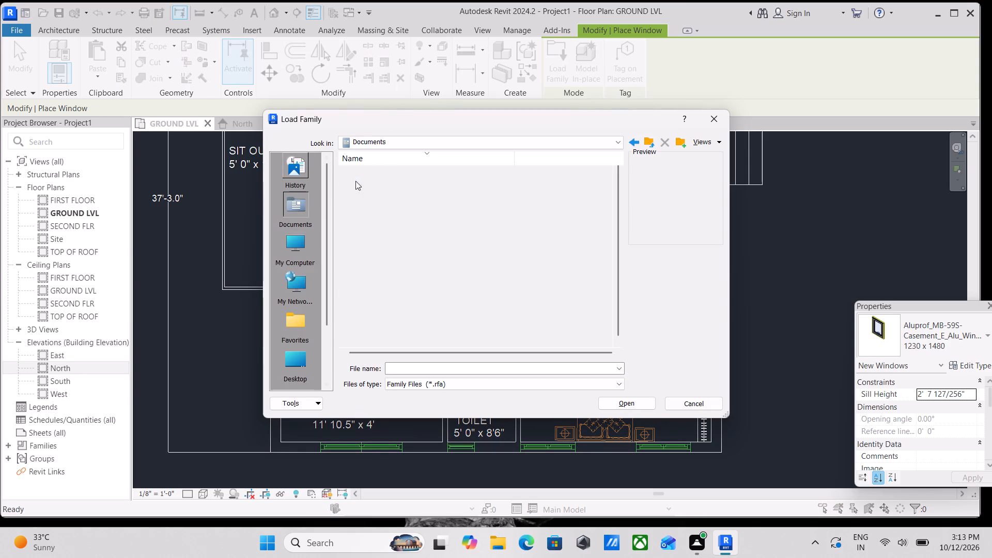
{"action": "double_click", "coordinate": [382, 173]}
{"action": "double_click", "coordinate": [382, 173]}
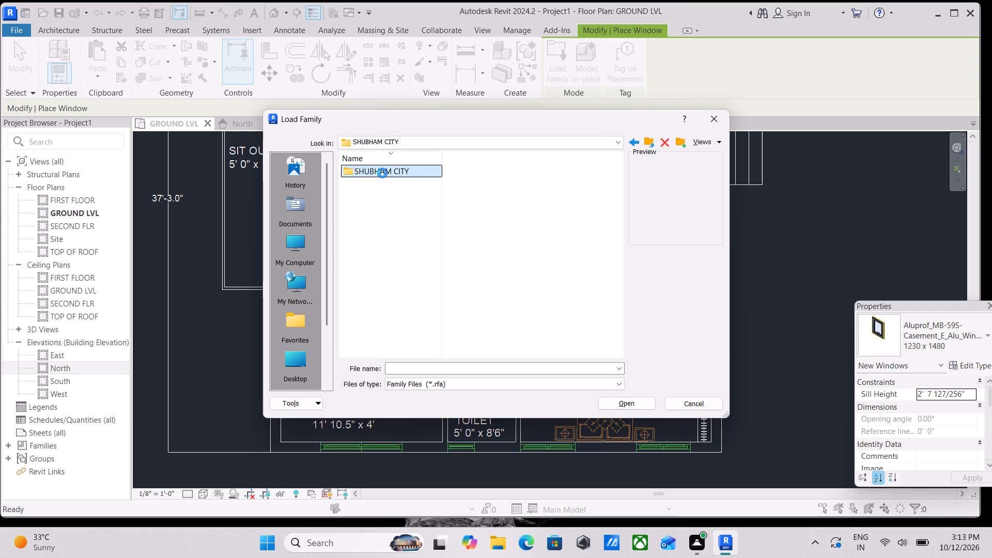
{"action": "scroll", "coordinate": [370, 293], "scroll_direction": "down", "scroll_amount": 1}
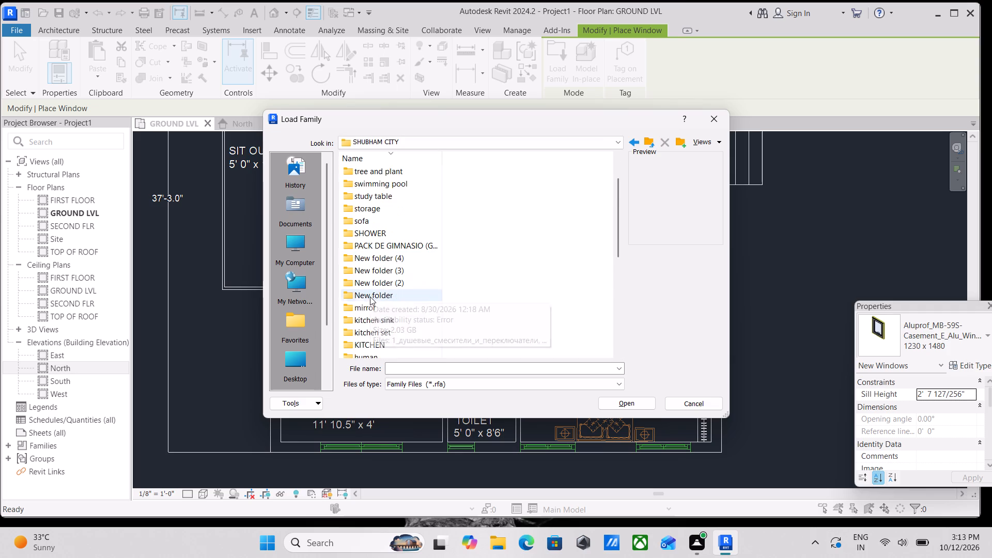
{"action": "scroll", "coordinate": [369, 297], "scroll_direction": "down", "scroll_amount": 1}
{"action": "scroll", "coordinate": [374, 343], "scroll_direction": "down", "scroll_amount": 7}
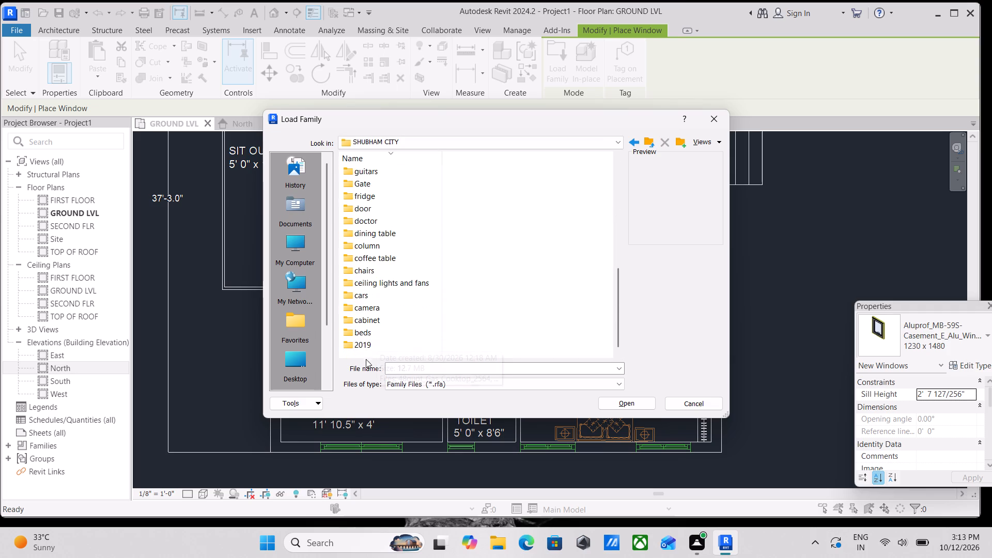
{"action": "scroll", "coordinate": [358, 363], "scroll_direction": "down", "scroll_amount": 2}
{"action": "scroll", "coordinate": [375, 327], "scroll_direction": "up", "scroll_amount": 14}
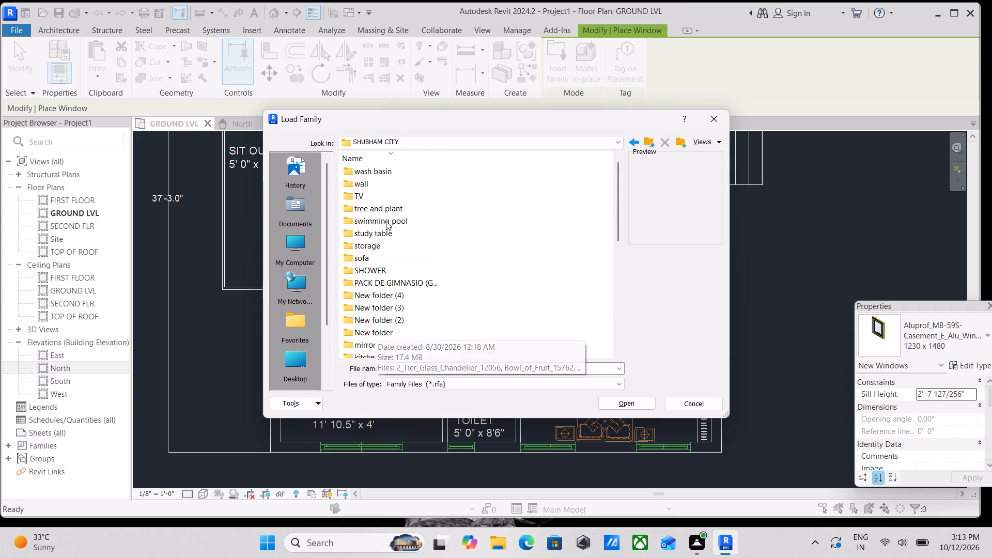
{"action": "scroll", "coordinate": [378, 170], "scroll_direction": "up", "scroll_amount": 3}
{"action": "left_click", "coordinate": [716, 117]}
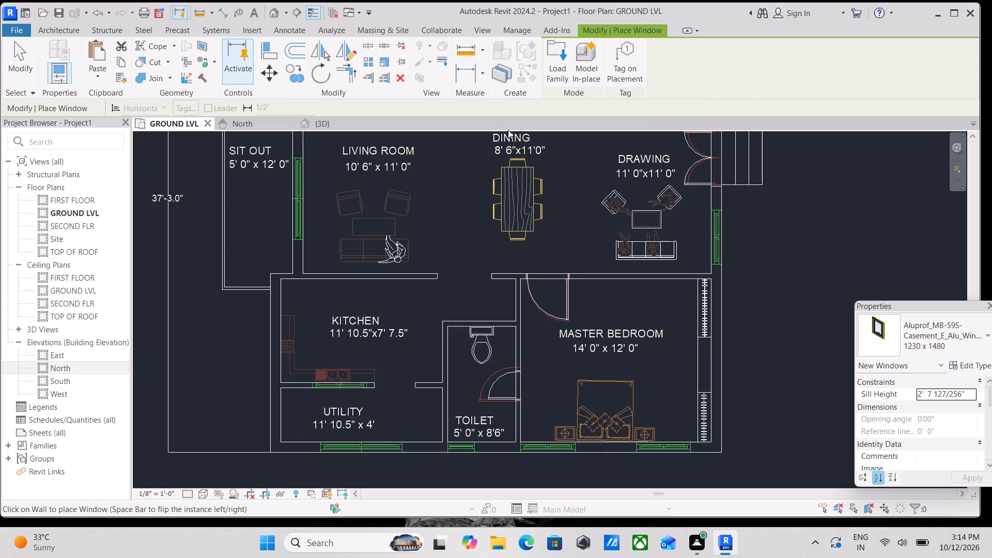
Go back to the Windows library and compare previews of the louver, round-opening, fixed, single-hung and sliding window families.
{"action": "left_click", "coordinate": [566, 54]}
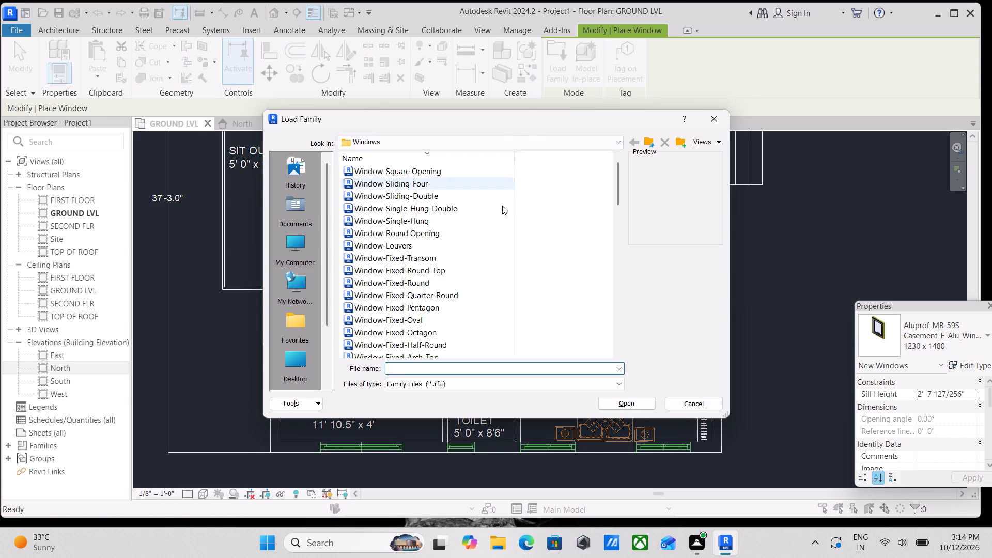
{"action": "left_click", "coordinate": [386, 248]}
{"action": "left_click", "coordinate": [398, 231]}
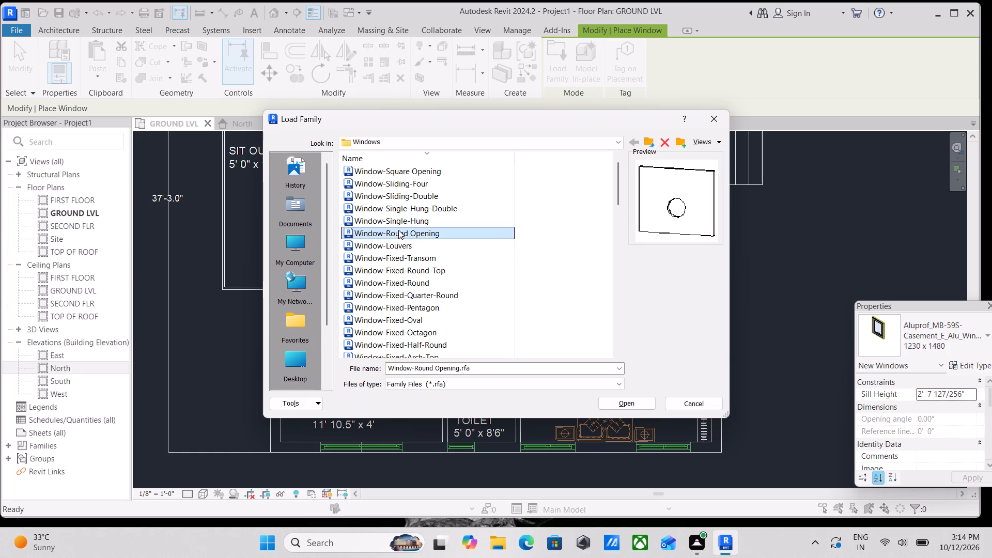
{"action": "left_click", "coordinate": [398, 218]}
{"action": "scroll", "coordinate": [393, 291], "scroll_direction": "down", "scroll_amount": 1}
{"action": "left_click", "coordinate": [394, 290]}
{"action": "left_click", "coordinate": [396, 267]}
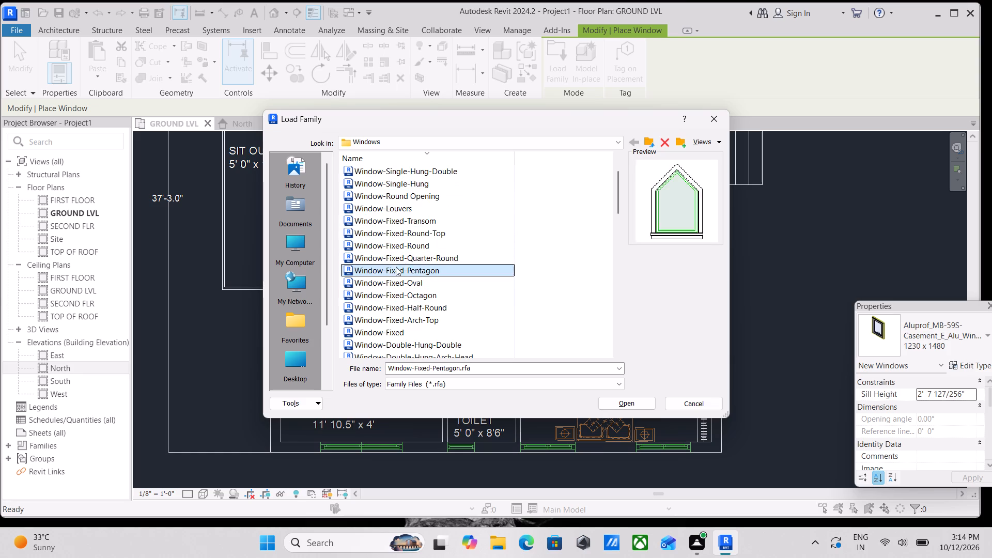
{"action": "left_click", "coordinate": [404, 246]}
{"action": "left_click", "coordinate": [401, 236]}
{"action": "left_click", "coordinate": [401, 218]}
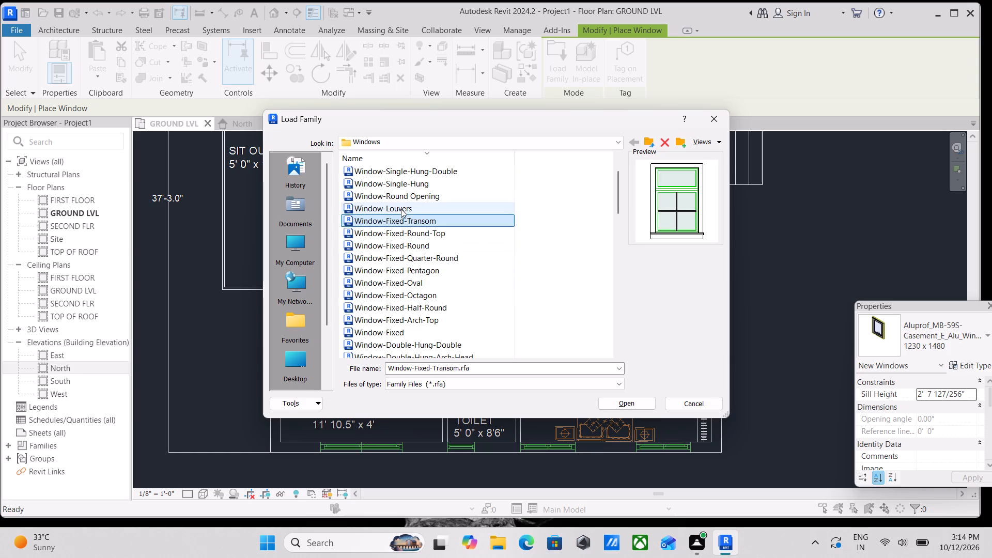
{"action": "left_click", "coordinate": [400, 207]}
{"action": "scroll", "coordinate": [400, 207], "scroll_direction": "up", "scroll_amount": 3}
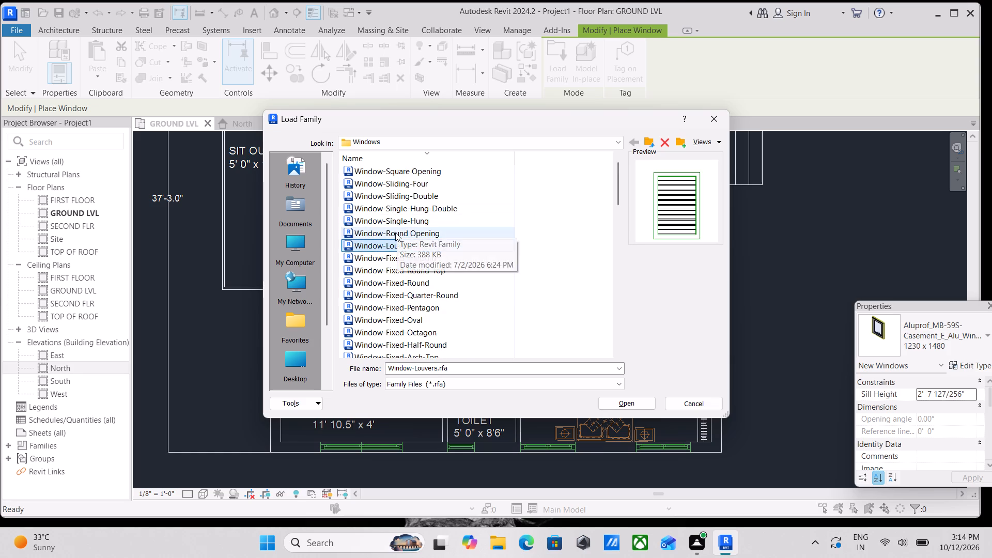
{"action": "left_click", "coordinate": [395, 233]}
{"action": "left_click", "coordinate": [397, 225]}
{"action": "scroll", "coordinate": [397, 225], "scroll_direction": "up", "scroll_amount": 3}
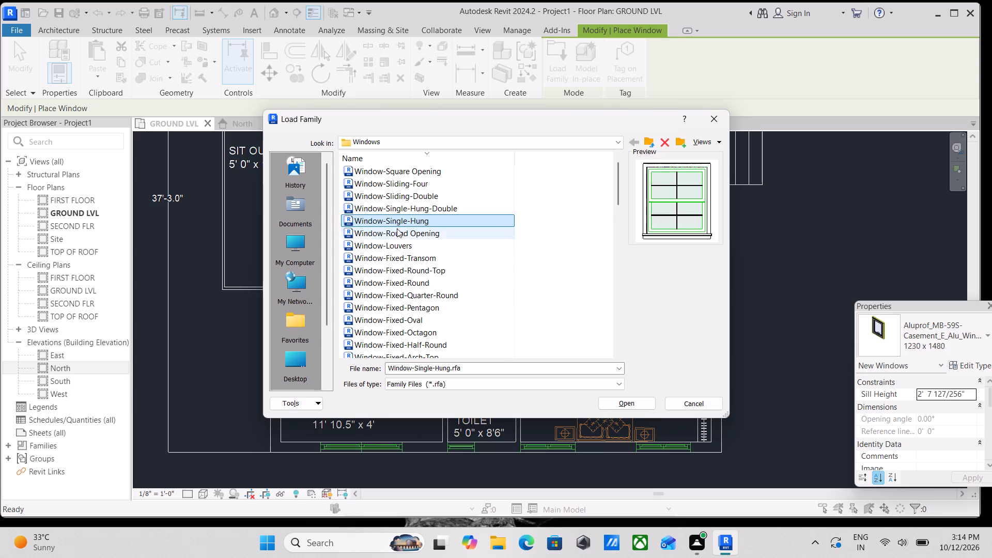
{"action": "left_click", "coordinate": [388, 208]}
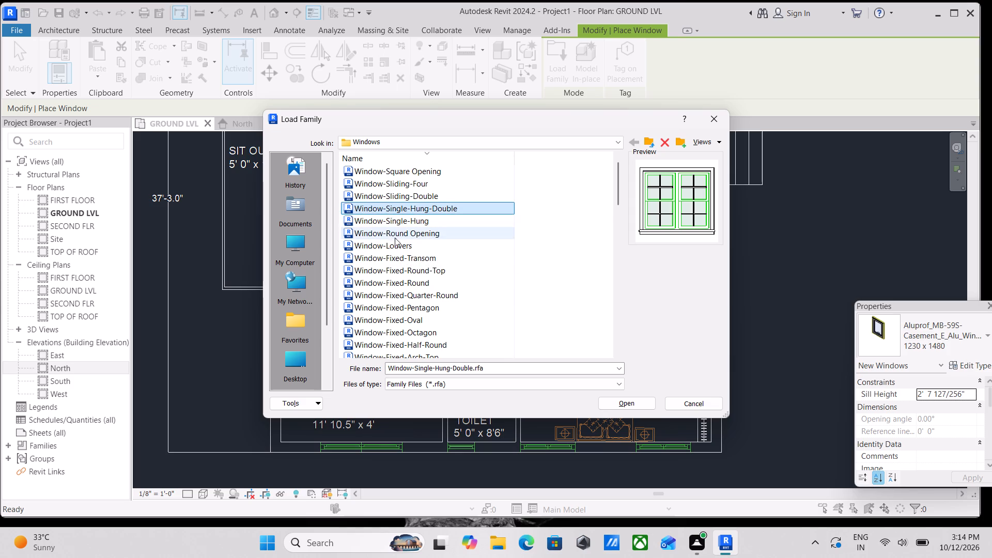
{"action": "left_click", "coordinate": [384, 198]}
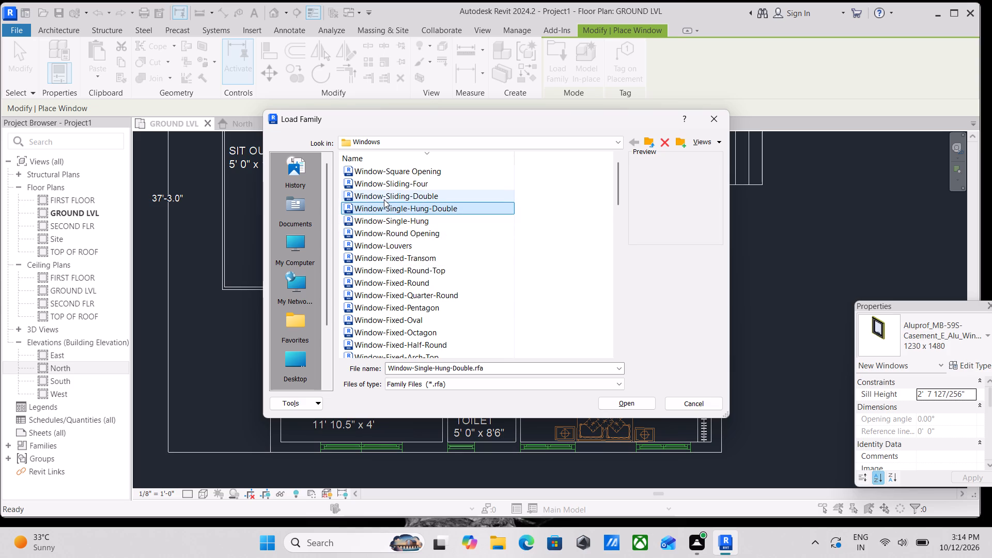
{"action": "left_click", "coordinate": [386, 184]}
{"action": "scroll", "coordinate": [386, 184], "scroll_direction": "up", "scroll_amount": 1}
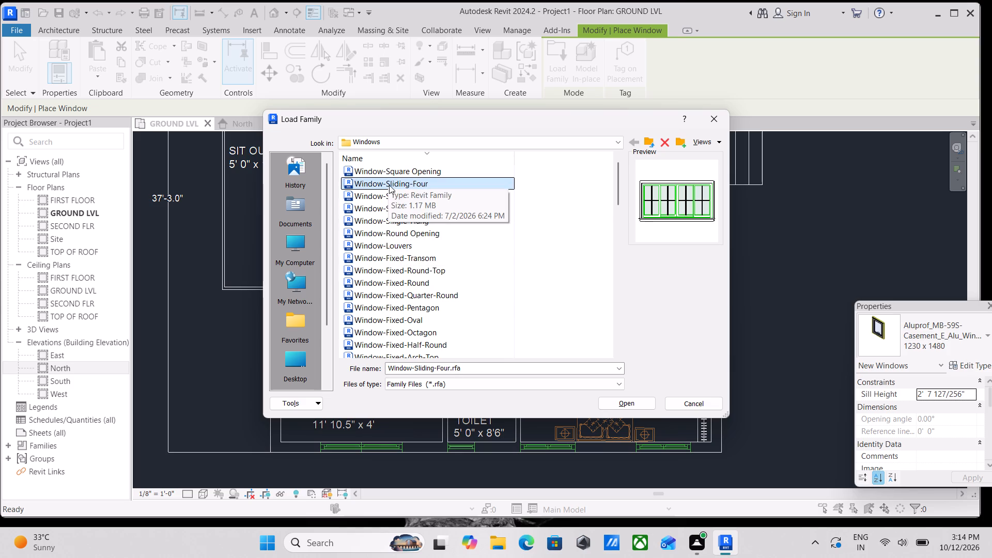
Compare the casement window previews in the Windows library and load the Window-Casement-Double-Sidelight family.
{"action": "left_click", "coordinate": [409, 292]}
{"action": "scroll", "coordinate": [407, 292], "scroll_direction": "down", "scroll_amount": 2}
{"action": "left_click", "coordinate": [402, 306]}
{"action": "scroll", "coordinate": [402, 306], "scroll_direction": "down", "scroll_amount": 6}
{"action": "left_click", "coordinate": [405, 302]}
{"action": "left_click", "coordinate": [405, 281]}
{"action": "left_click", "coordinate": [402, 262]}
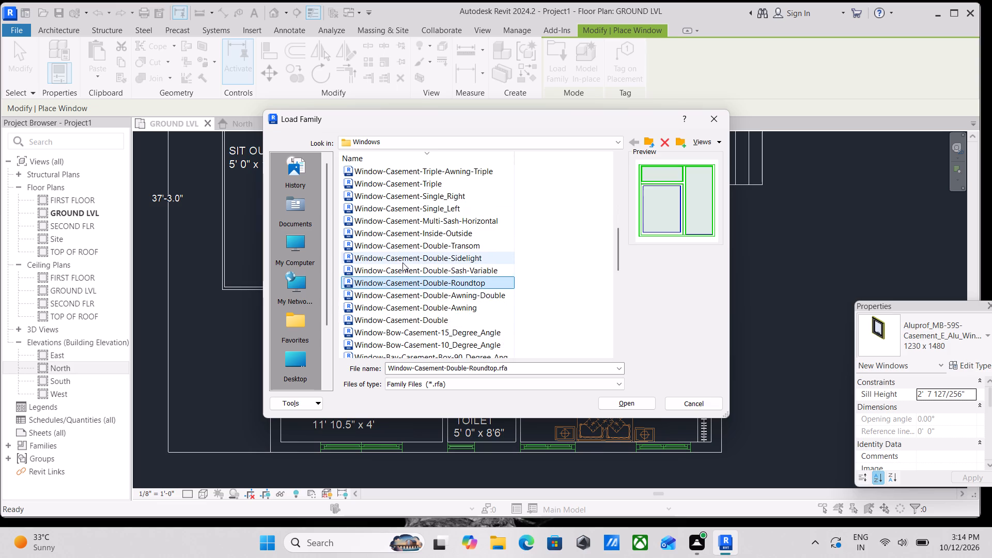
{"action": "left_click", "coordinate": [399, 247]}
{"action": "left_click", "coordinate": [399, 233]}
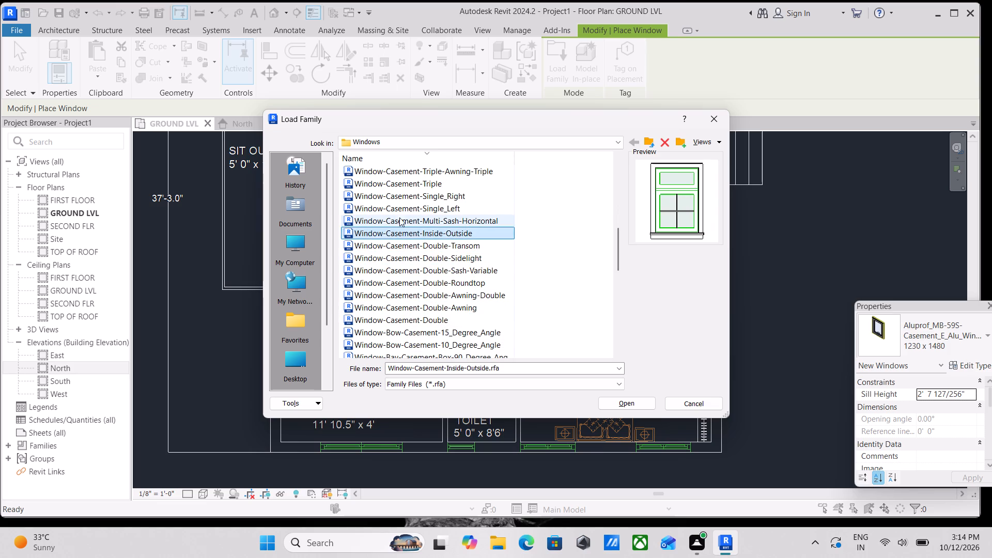
{"action": "left_click", "coordinate": [403, 252]}
{"action": "left_click", "coordinate": [404, 240]}
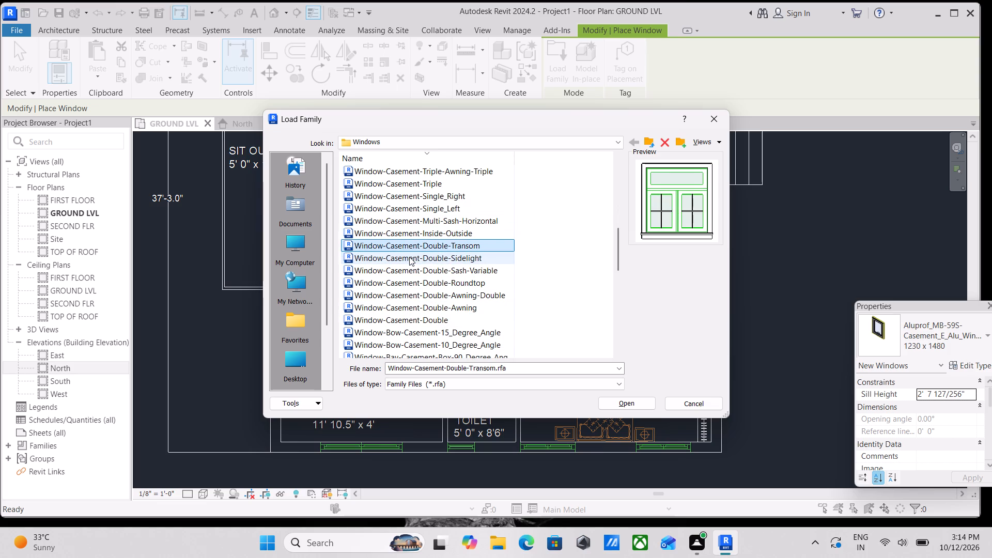
{"action": "left_click", "coordinate": [409, 257]}
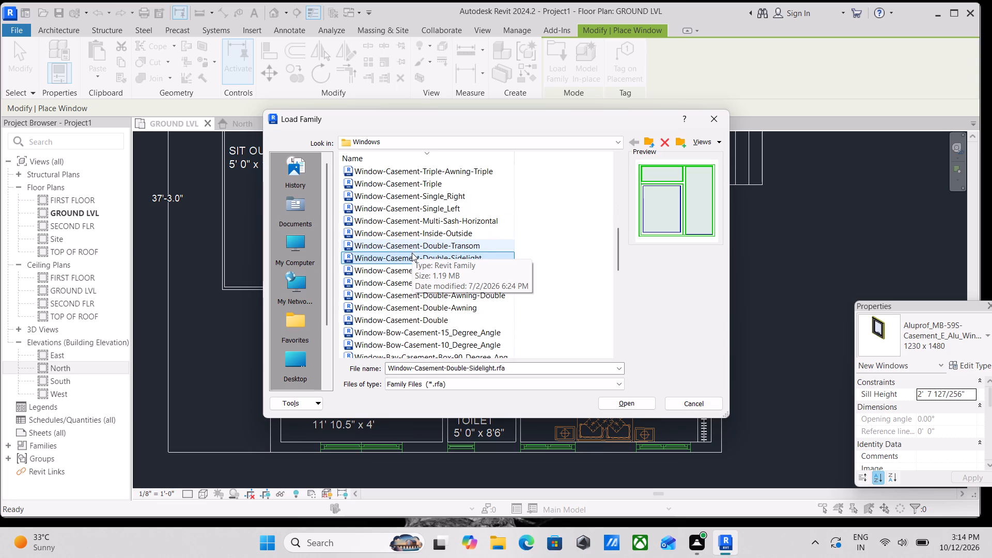
{"action": "left_click", "coordinate": [628, 400]}
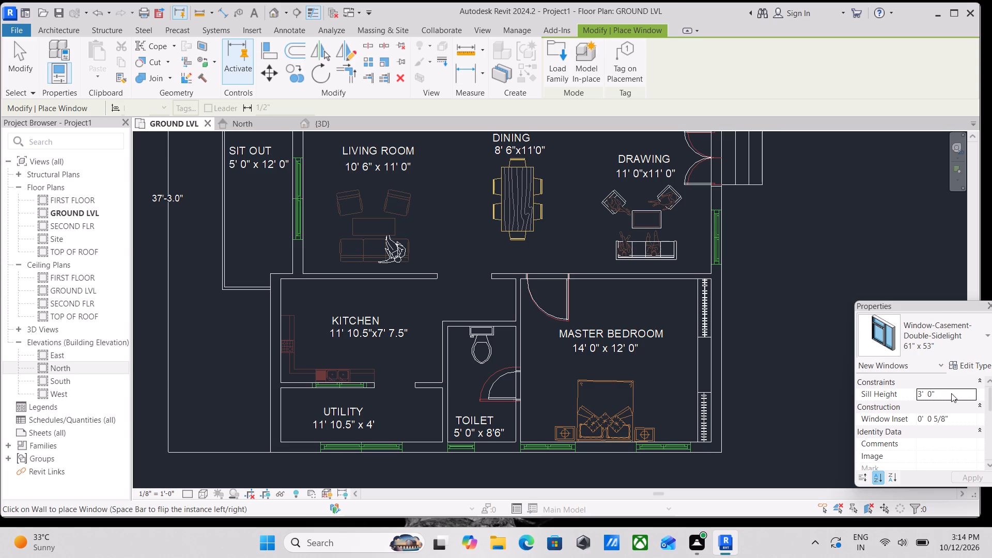
Duplicate the 61" x 53" double-sidelight window type under the name window 4' x 4'.
{"action": "left_click", "coordinate": [973, 364]}
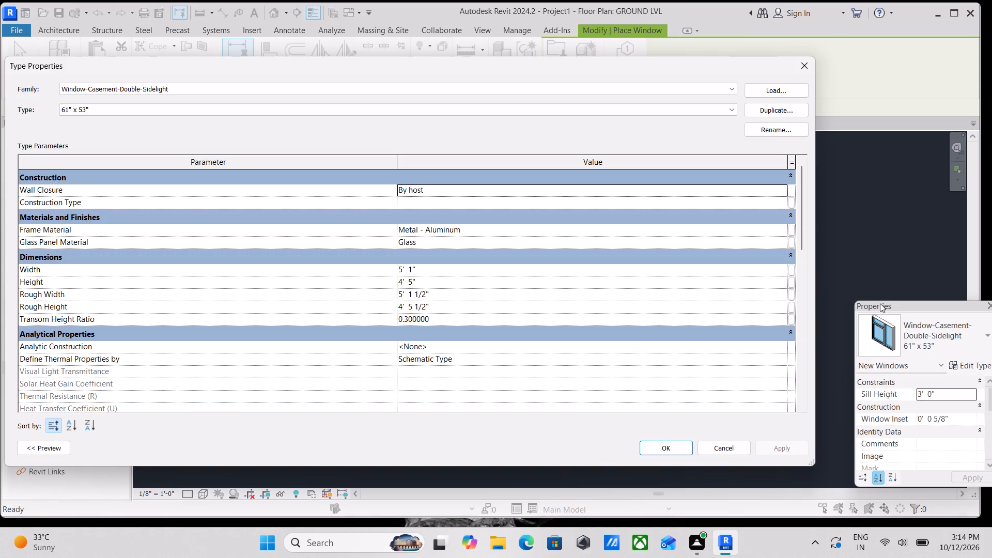
{"action": "left_click", "coordinate": [770, 111]}
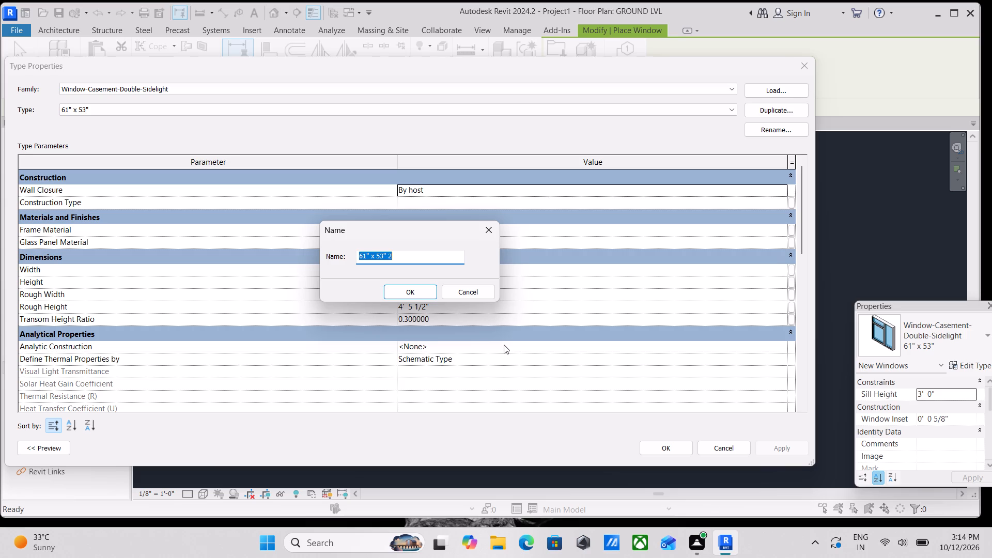
{"action": "key", "text": "BackSpace"}
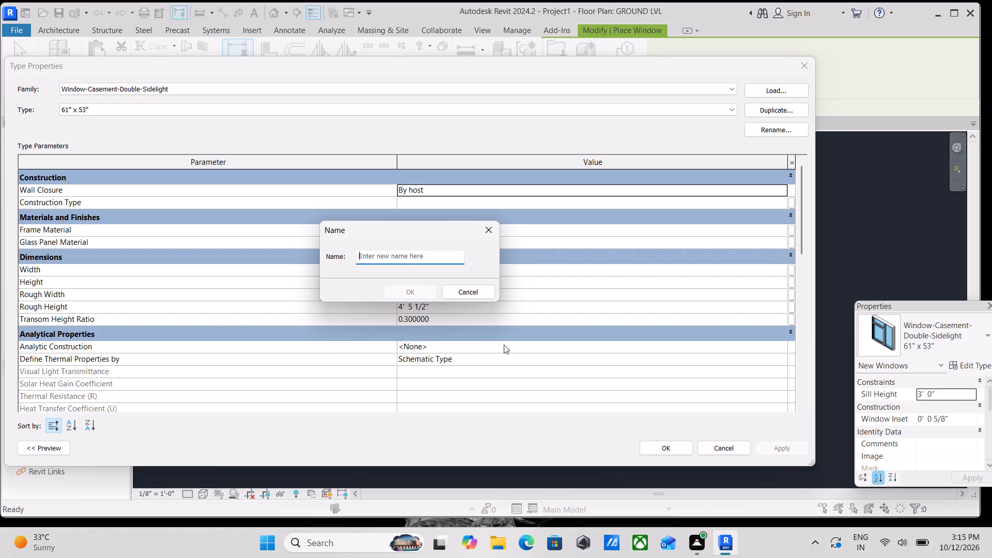
{"action": "type", "text": "window"}
{"action": "key", "text": "space"}
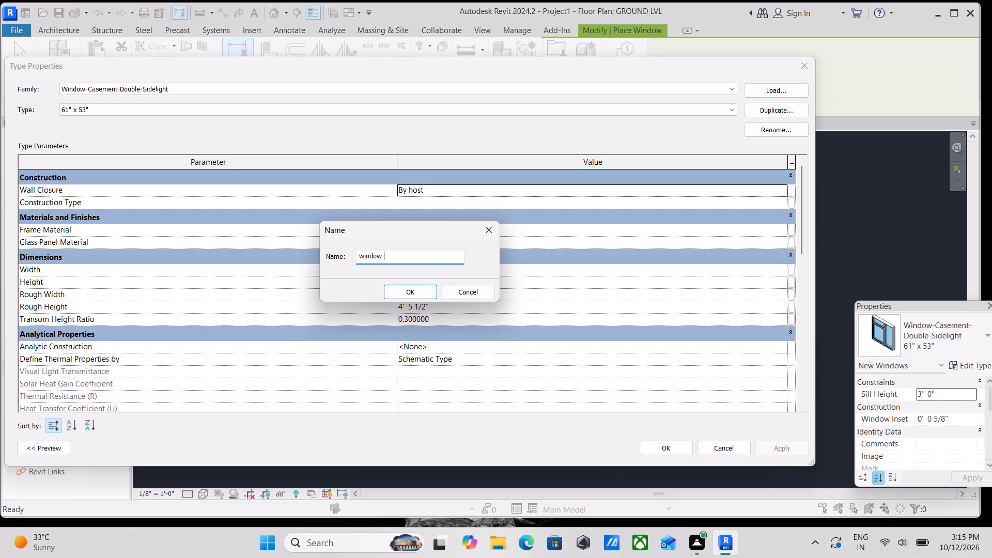
{"action": "type", "text": "4' x"}
{"action": "key", "text": "space"}
{"action": "type", "text": "4'"}
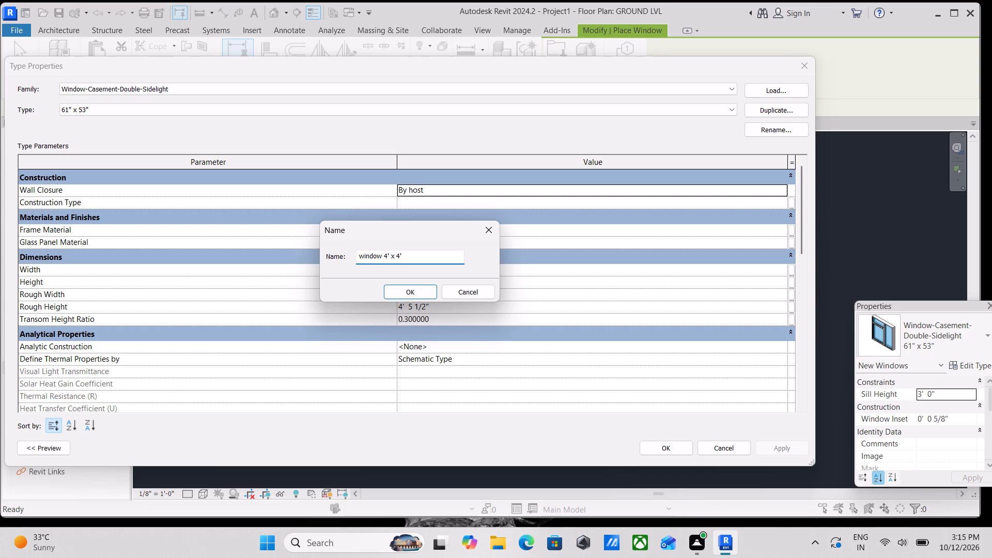
{"action": "left_click", "coordinate": [399, 286]}
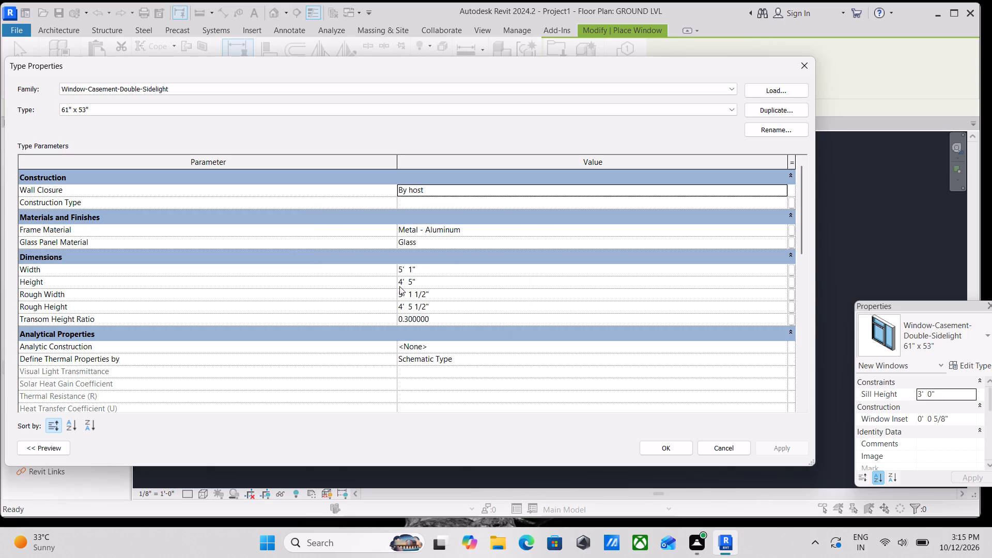
Set the new window type's width to 4' and height to 4'.
{"action": "left_click", "coordinate": [423, 269]}
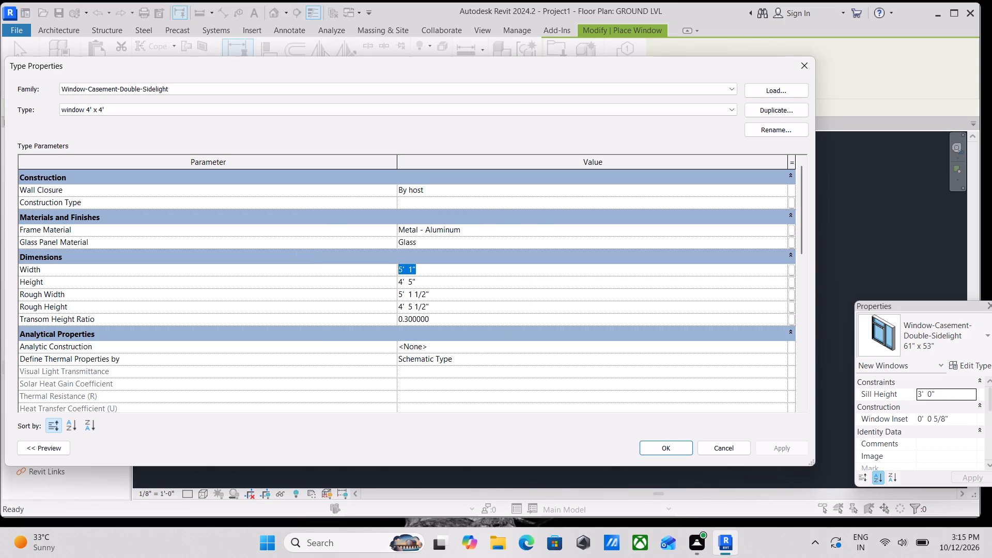
{"action": "type", "text": "4'"}
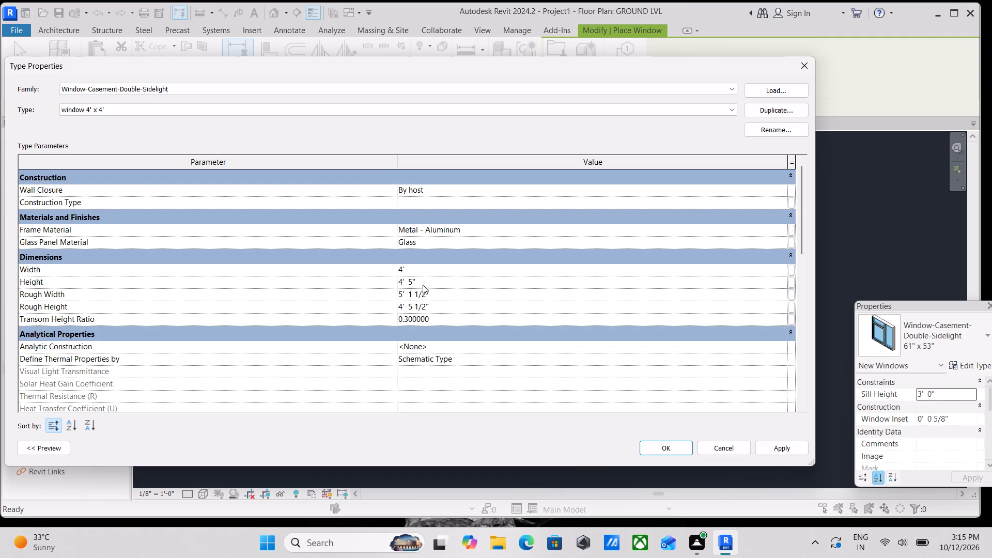
{"action": "left_click", "coordinate": [426, 281]}
{"action": "type", "text": "4'"}
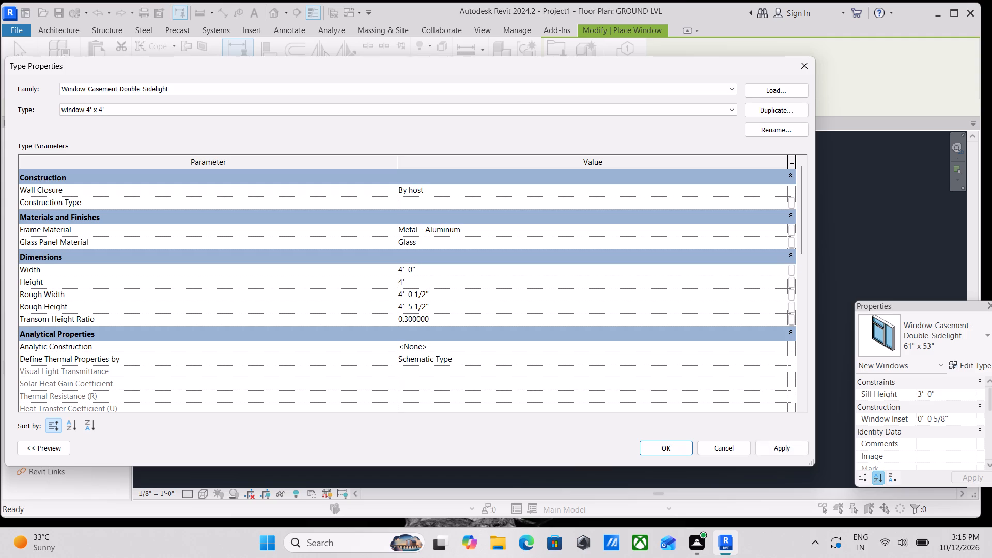
{"action": "left_click", "coordinate": [792, 449]}
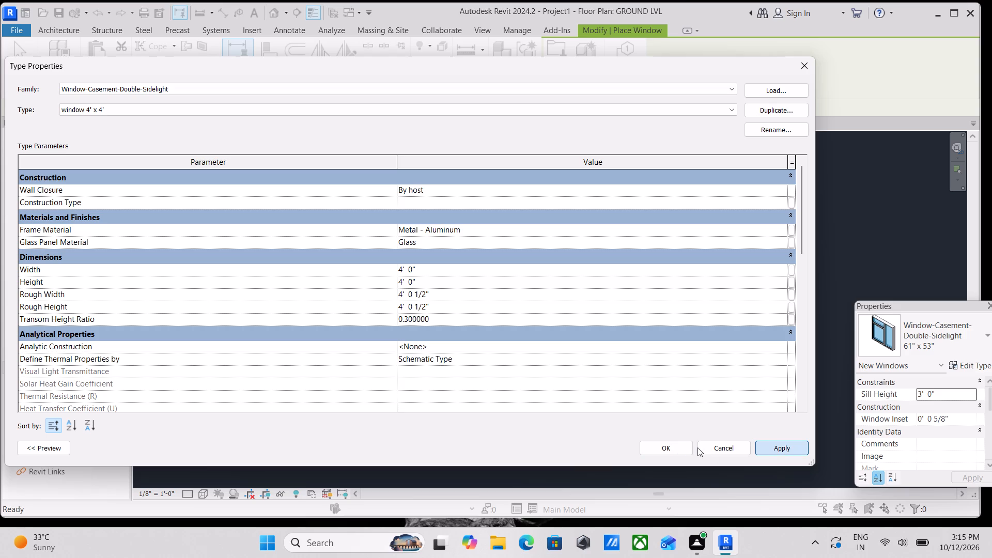
{"action": "left_click", "coordinate": [673, 447]}
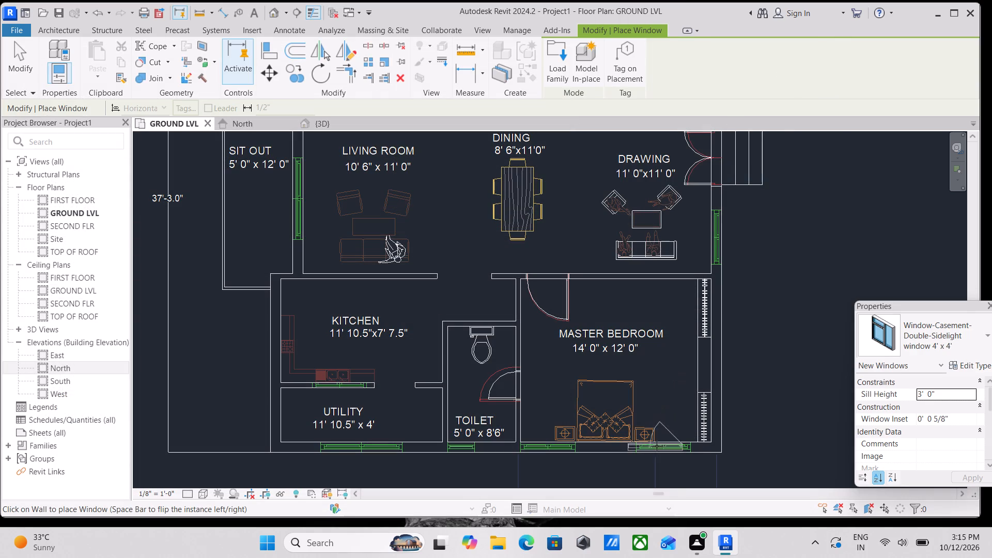
Place a window 4' x 4' at each of the two openings in the master bedroom's exterior wall behind the bed.
{"action": "scroll", "coordinate": [662, 444], "scroll_direction": "up", "scroll_amount": 3}
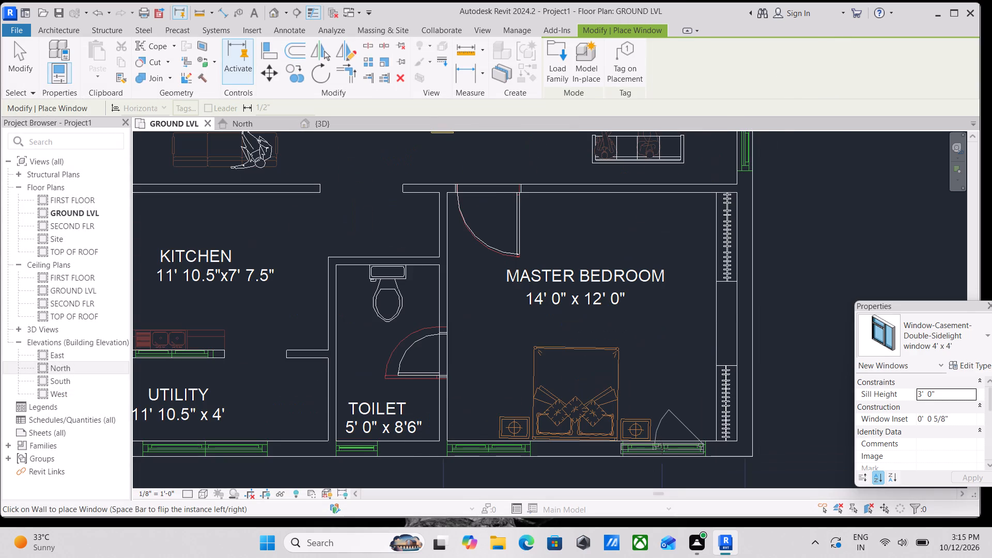
{"action": "scroll", "coordinate": [660, 452], "scroll_direction": "up", "scroll_amount": 4}
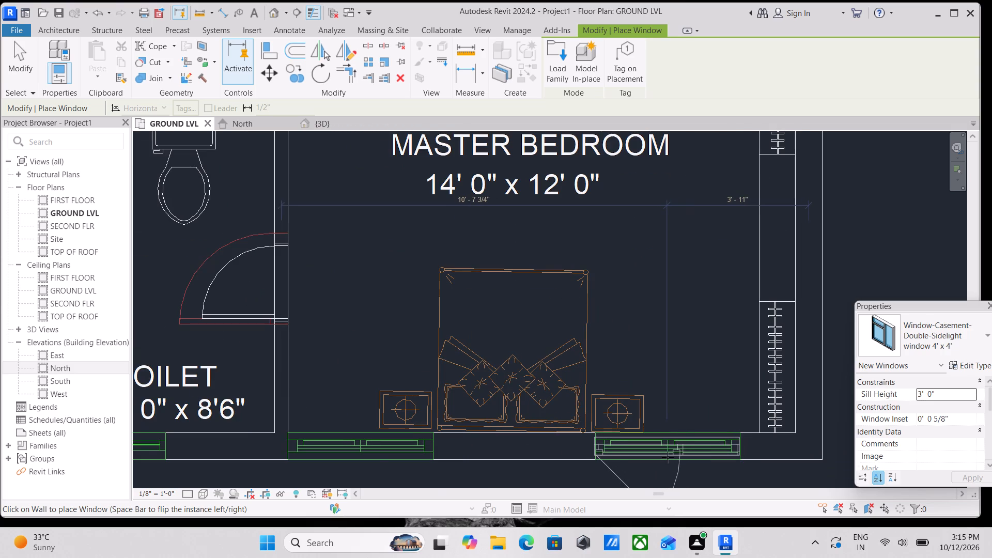
{"action": "scroll", "coordinate": [667, 457], "scroll_direction": "down", "scroll_amount": 3}
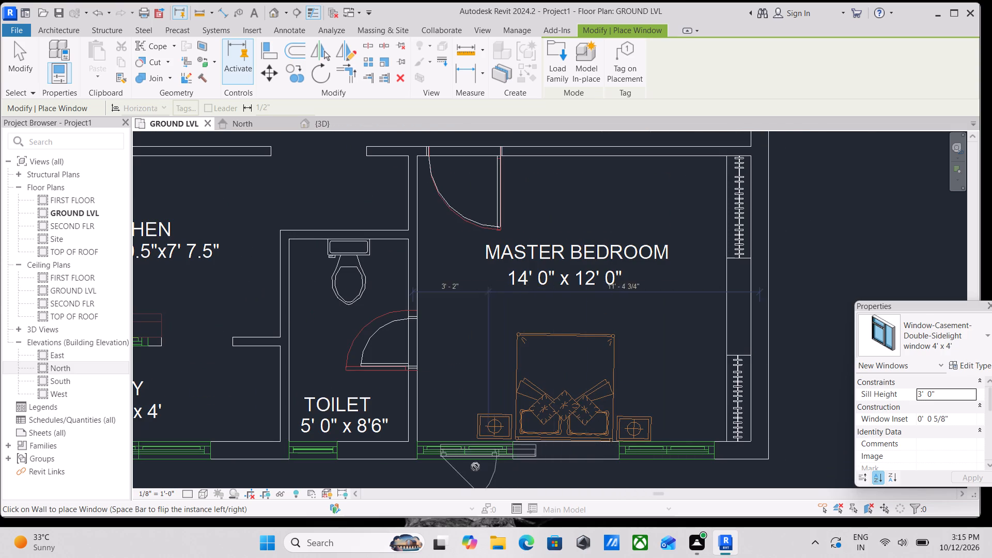
{"action": "scroll", "coordinate": [474, 467], "scroll_direction": "up", "scroll_amount": 4}
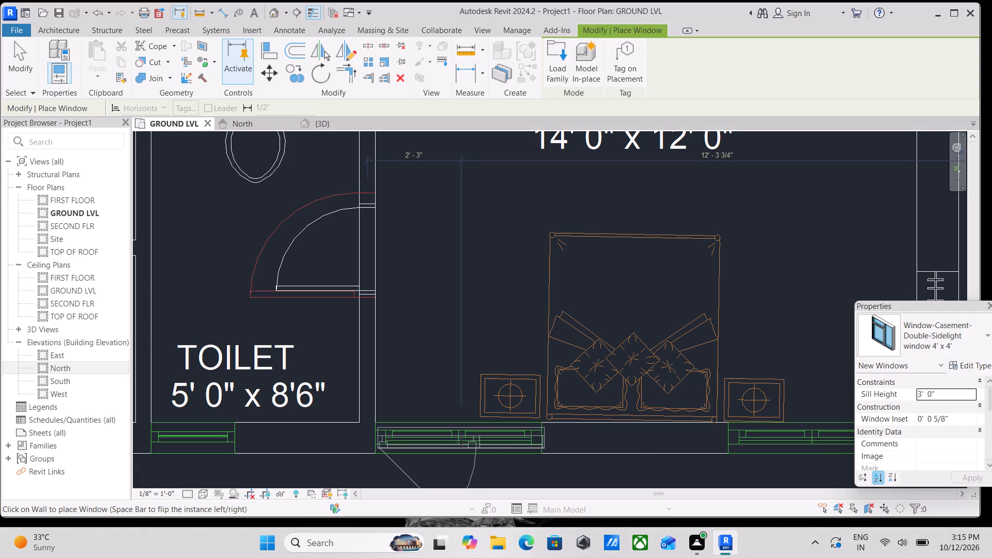
{"action": "left_click", "coordinate": [461, 442]}
{"action": "scroll", "coordinate": [515, 441], "scroll_direction": "down", "scroll_amount": 1}
{"action": "middle_click_drag", "start_coordinate": [514, 441], "coordinate": [497, 436]}
{"action": "middle_click_drag", "start_coordinate": [497, 436], "coordinate": [470, 426]}
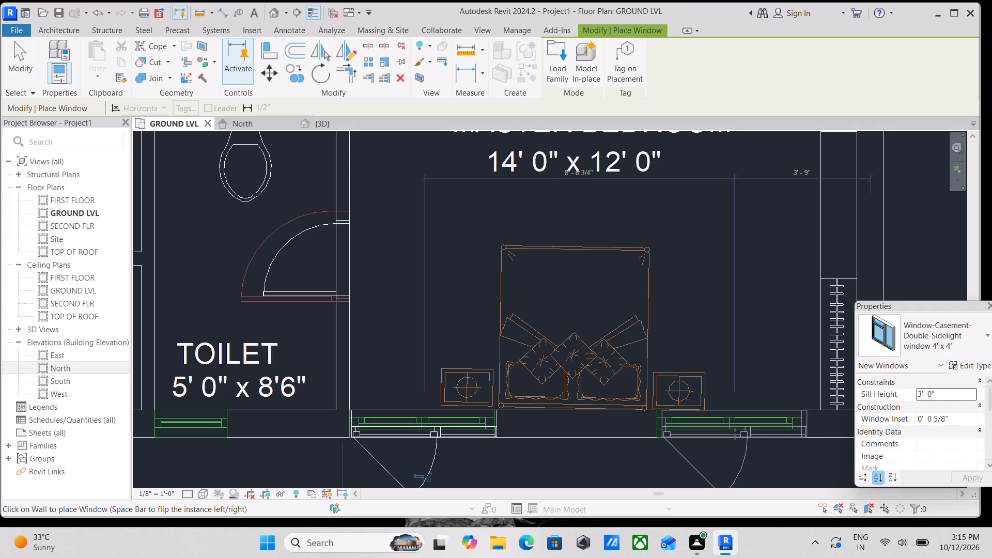
{"action": "left_click", "coordinate": [739, 433]}
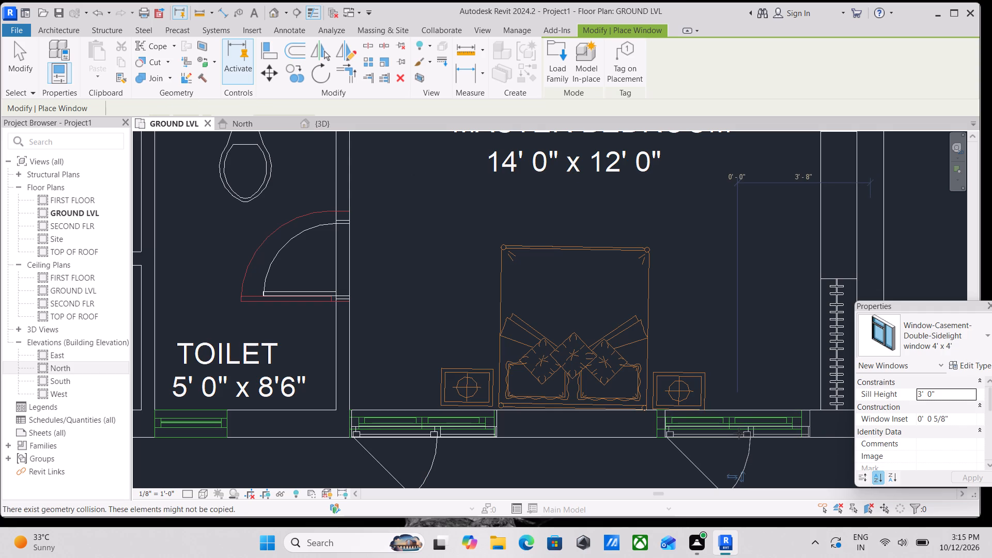
Place a window 4' x 4' in the utility's exterior wall and another in the kitchen–utility wall behind the sink, then end placement.
{"action": "scroll", "coordinate": [680, 444], "scroll_direction": "down", "scroll_amount": 2}
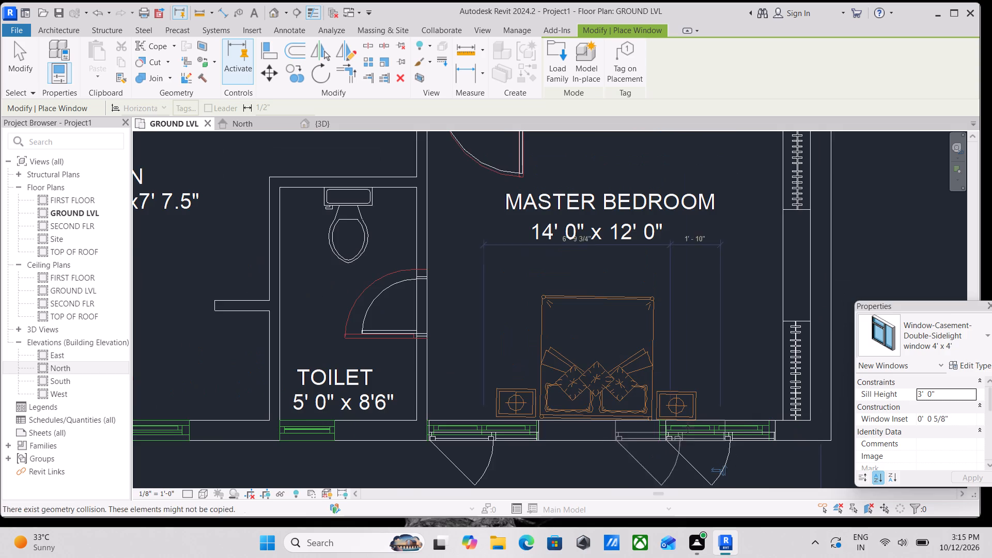
{"action": "middle_click_drag", "start_coordinate": [684, 432], "coordinate": [793, 354]}
{"action": "middle_click_drag", "start_coordinate": [447, 376], "coordinate": [764, 362]}
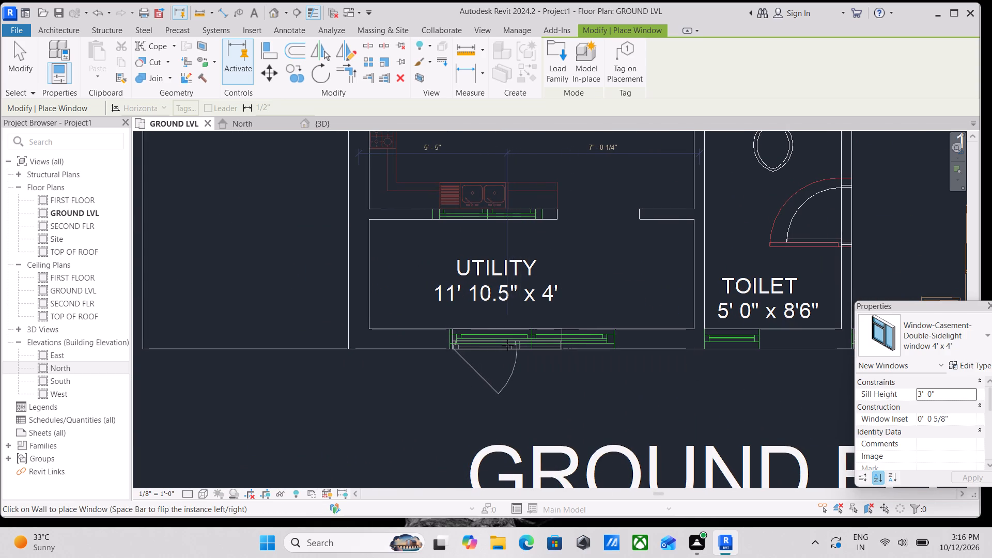
{"action": "left_click", "coordinate": [507, 345]}
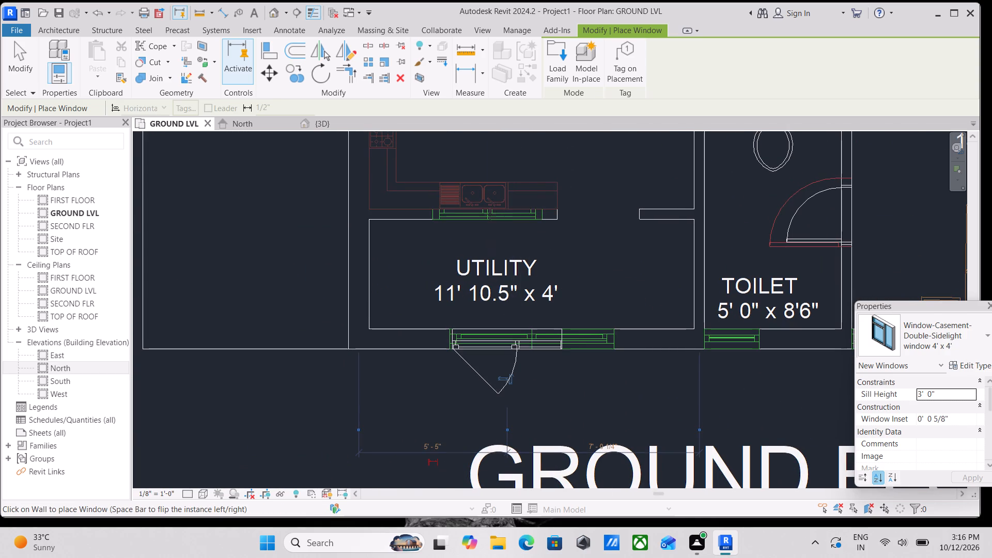
{"action": "scroll", "coordinate": [489, 222], "scroll_direction": "up", "scroll_amount": 3}
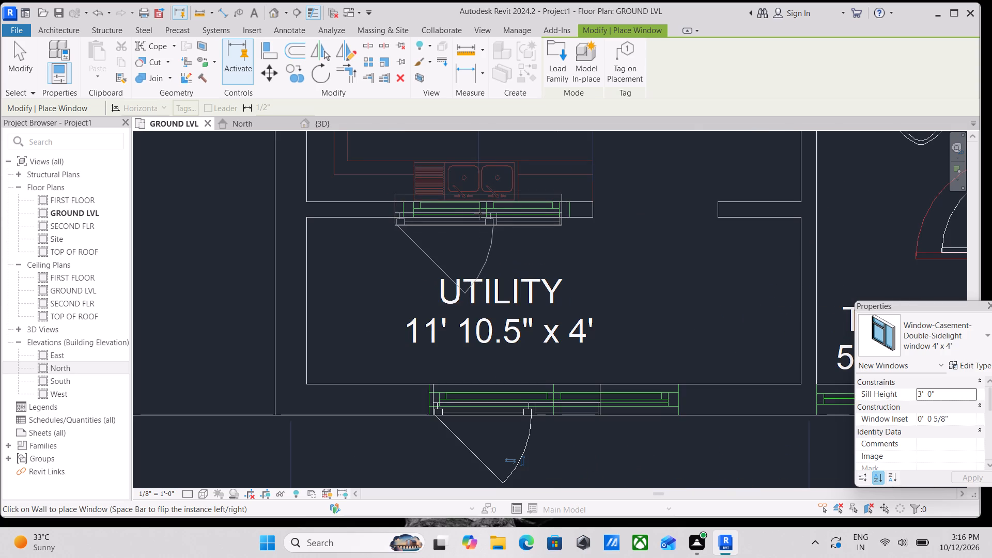
{"action": "left_click", "coordinate": [492, 214]}
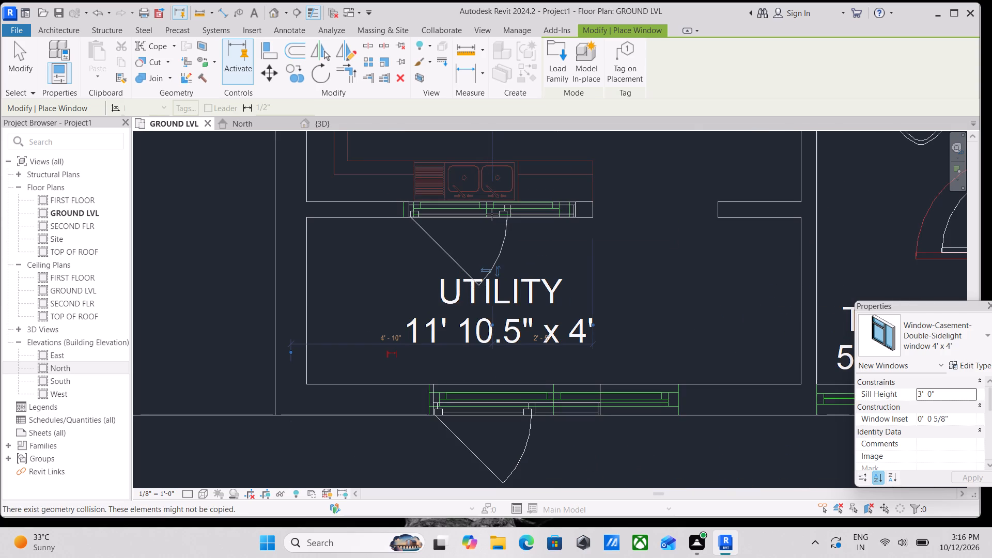
{"action": "scroll", "coordinate": [462, 222], "scroll_direction": "up", "scroll_amount": 3}
{"action": "key", "text": "Escape"}
{"action": "scroll", "coordinate": [468, 250], "scroll_direction": "down", "scroll_amount": 3}
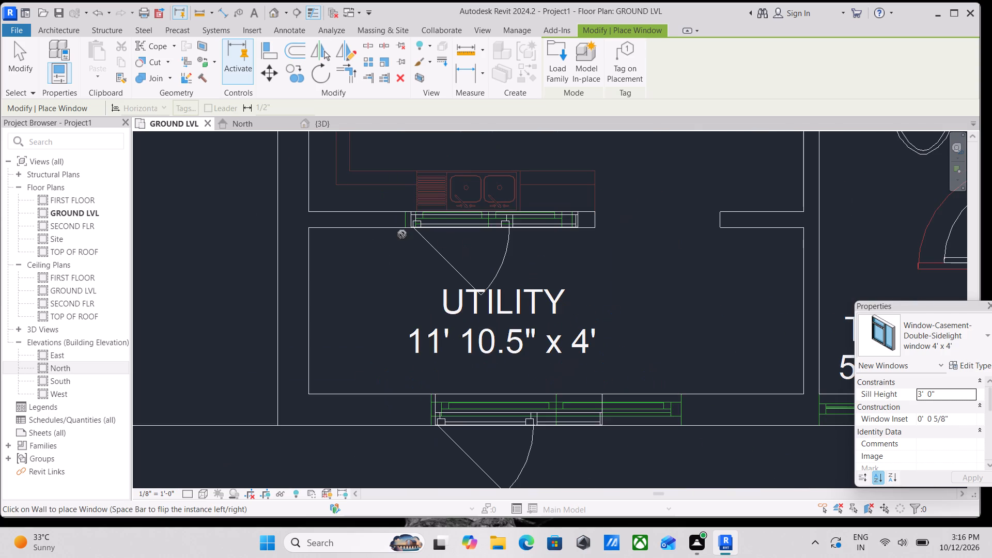
{"action": "key", "text": "Escape"}
{"action": "key", "text": "Escape"}
Duplicate the type of the window in the utility's exterior wall under the name window 6' x 6'.
{"action": "scroll", "coordinate": [458, 410], "scroll_direction": "up", "scroll_amount": 4}
{"action": "scroll", "coordinate": [460, 409], "scroll_direction": "down", "scroll_amount": 1}
{"action": "middle_click_drag", "start_coordinate": [459, 401], "coordinate": [457, 320]}
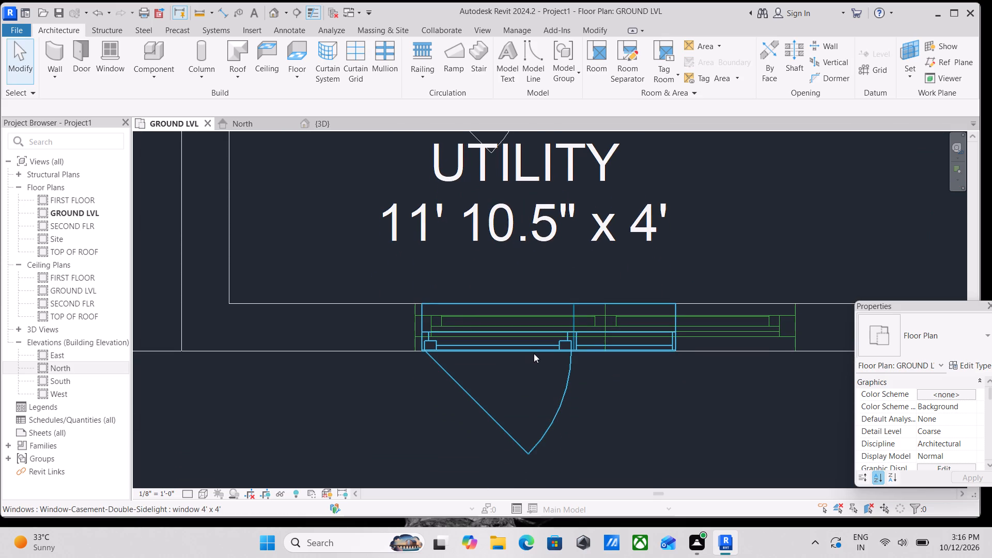
{"action": "left_click", "coordinate": [534, 353]}
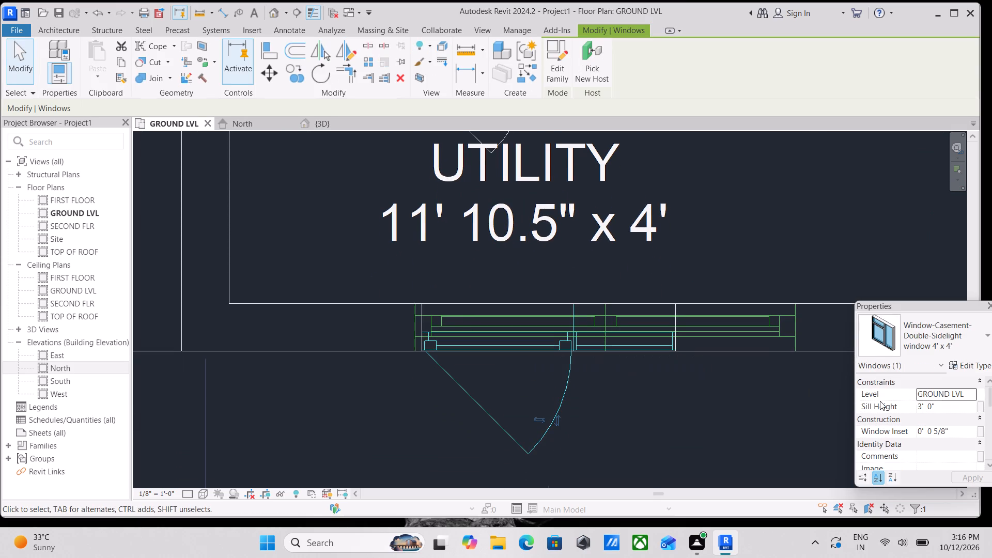
{"action": "left_click", "coordinate": [983, 365]}
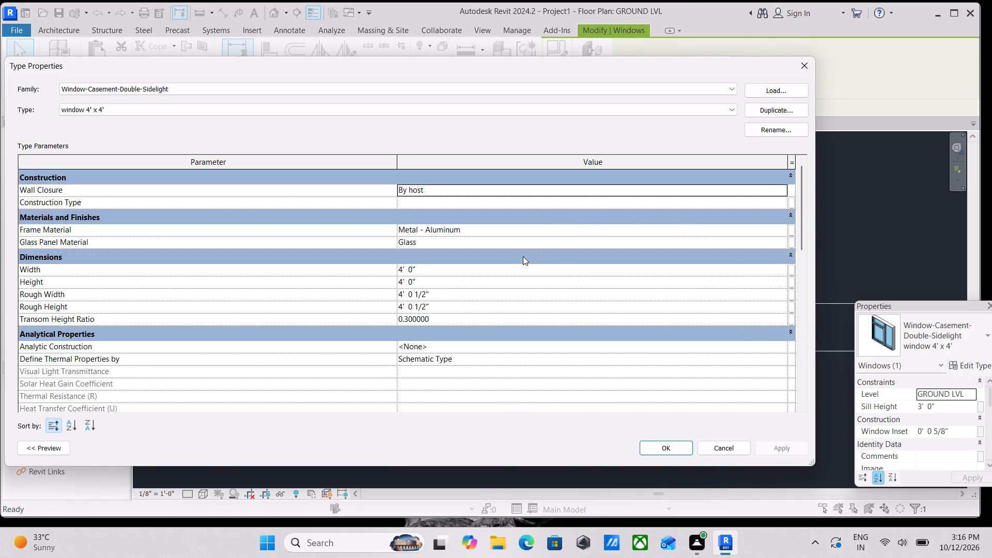
{"action": "left_click", "coordinate": [774, 106]}
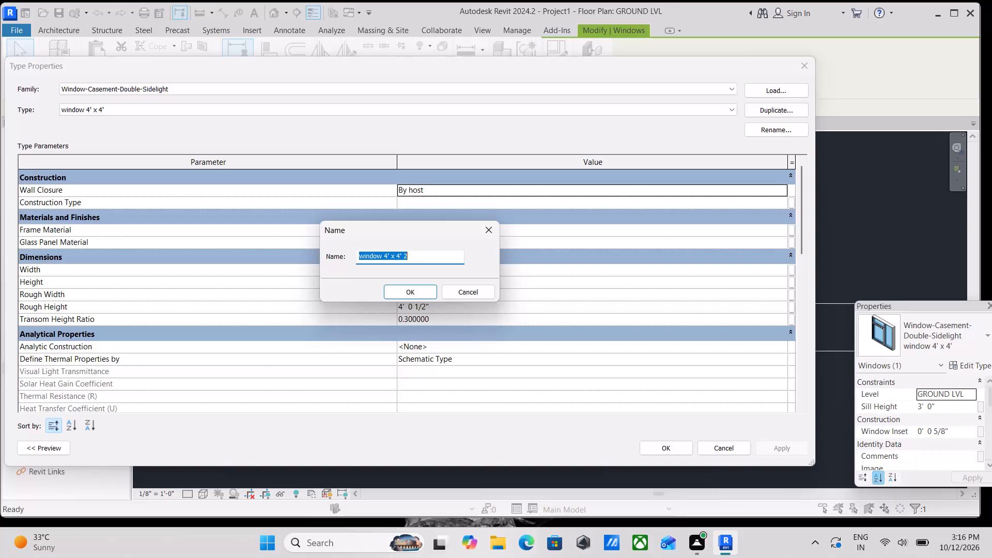
{"action": "left_click_drag", "start_coordinate": [417, 255], "coordinate": [383, 254]}
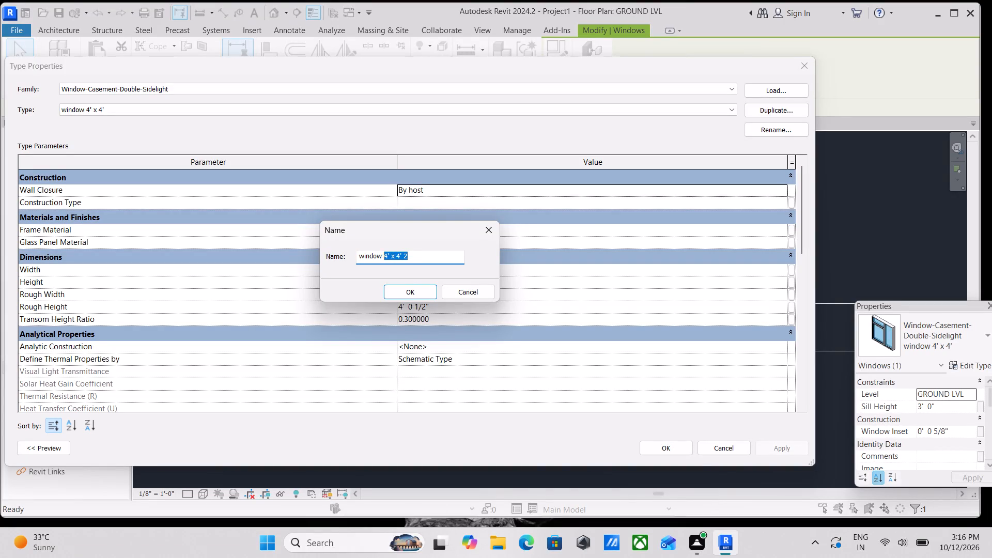
{"action": "type", "text": "6'"}
{"action": "key", "text": "space"}
{"action": "type", "text": "x"}
{"action": "key", "text": "space"}
{"action": "type", "text": "6"}
{"action": "key", "text": "apostrophe"}
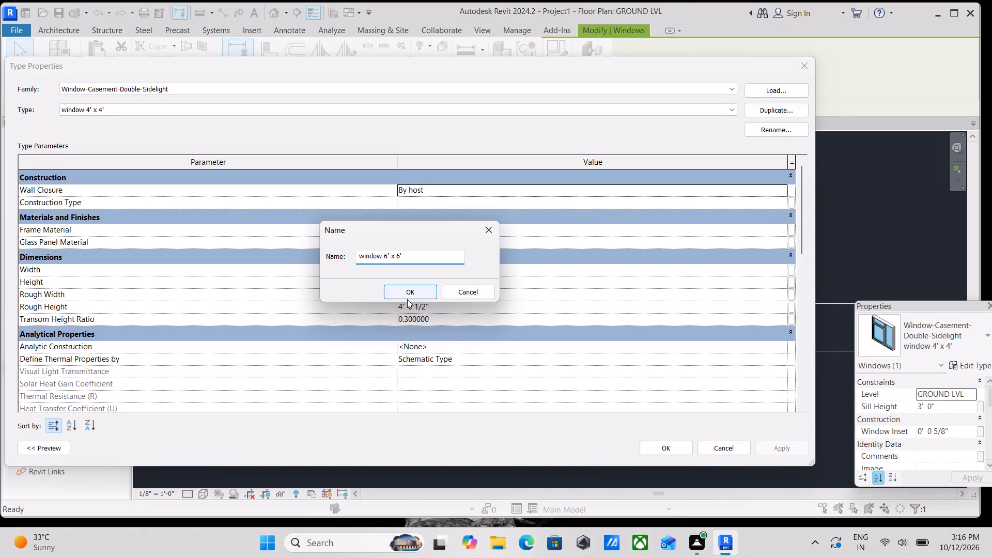
{"action": "left_click", "coordinate": [410, 293]}
{"action": "left_click", "coordinate": [415, 290]}
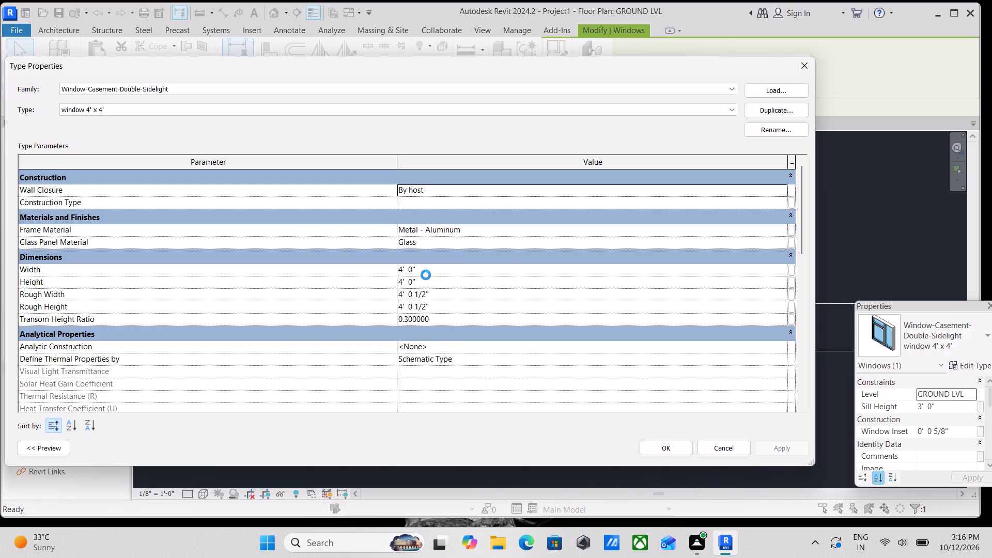
Set the new window type's width to 6' and height to 6' and apply it to the utility's exterior window.
{"action": "left_click", "coordinate": [424, 268]}
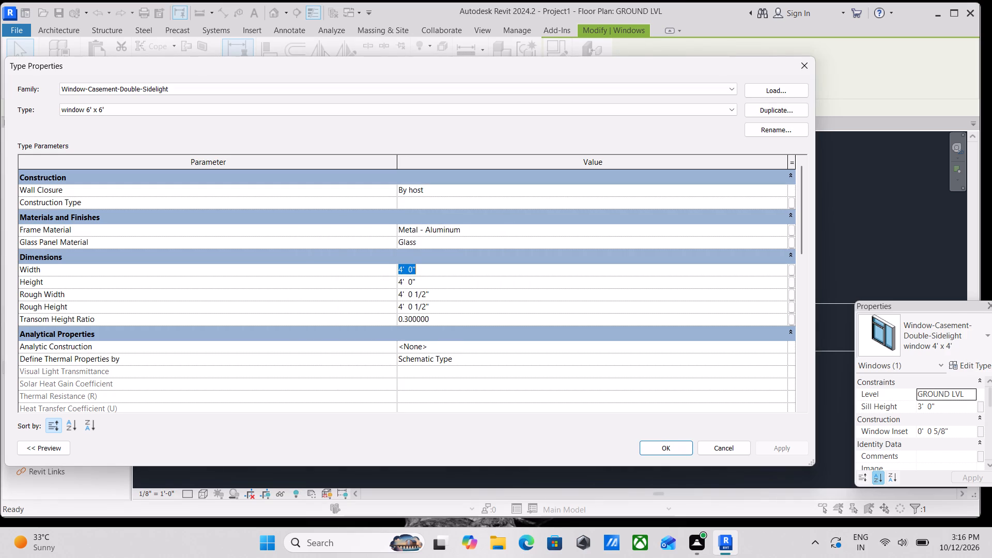
{"action": "type", "text": "6'"}
{"action": "left_click", "coordinate": [433, 280]}
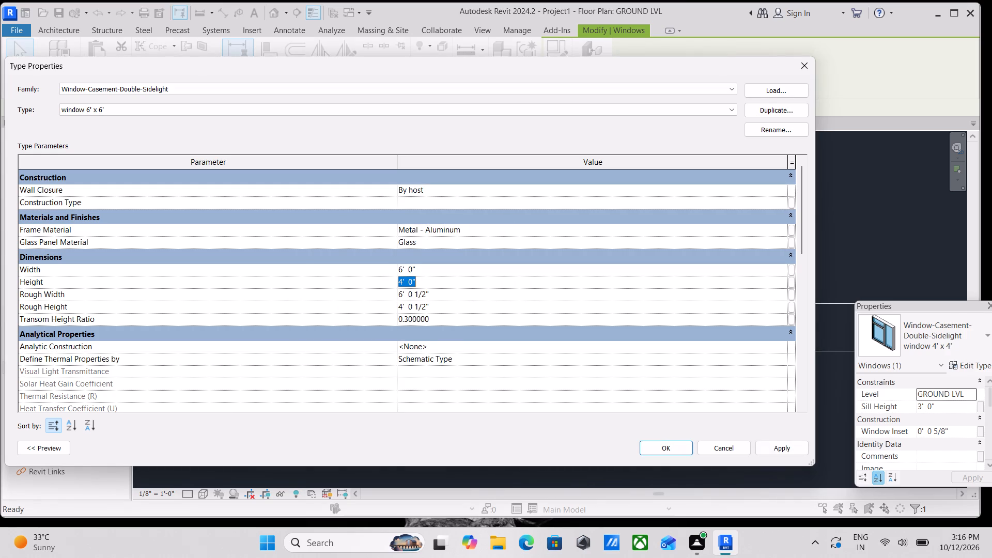
{"action": "type", "text": "6'"}
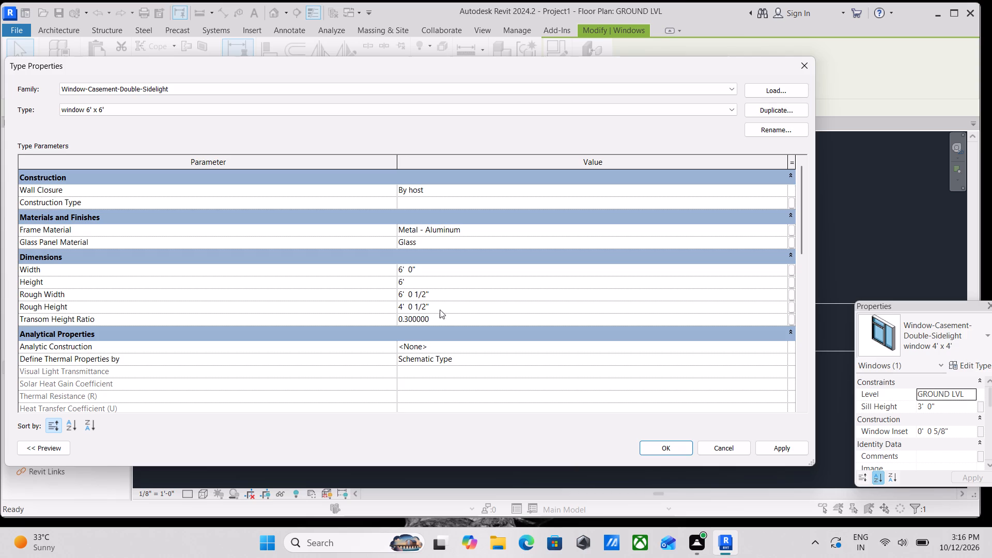
{"action": "left_click", "coordinate": [786, 446]}
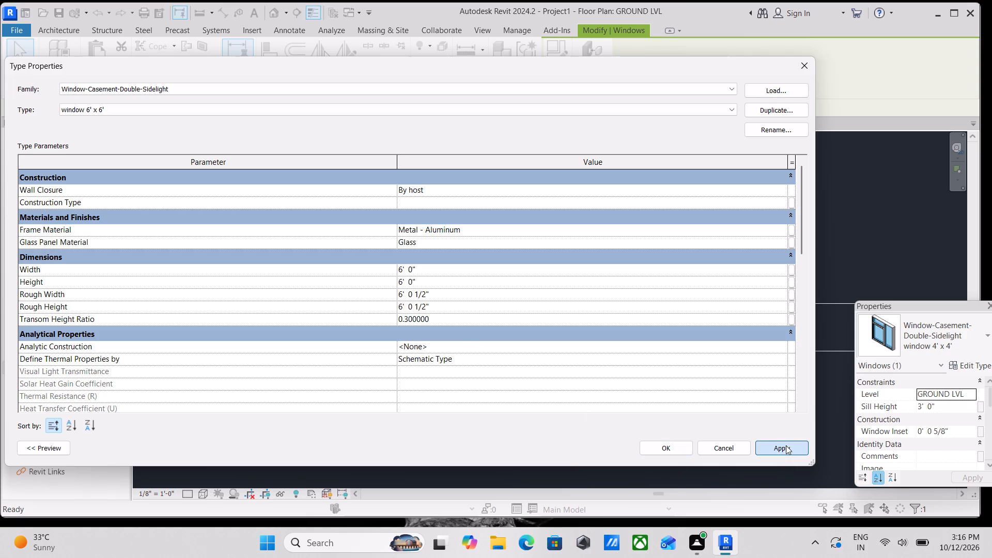
{"action": "left_click", "coordinate": [663, 452]}
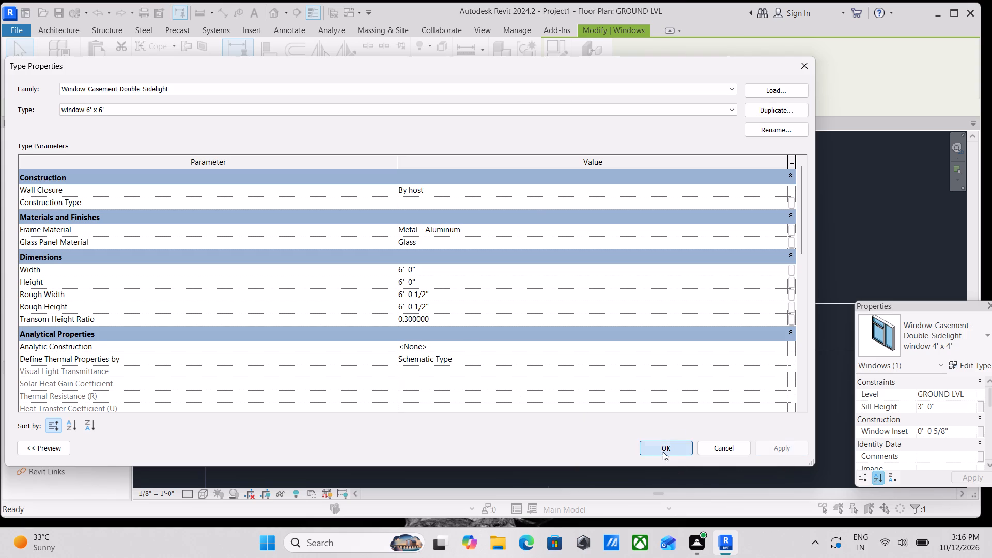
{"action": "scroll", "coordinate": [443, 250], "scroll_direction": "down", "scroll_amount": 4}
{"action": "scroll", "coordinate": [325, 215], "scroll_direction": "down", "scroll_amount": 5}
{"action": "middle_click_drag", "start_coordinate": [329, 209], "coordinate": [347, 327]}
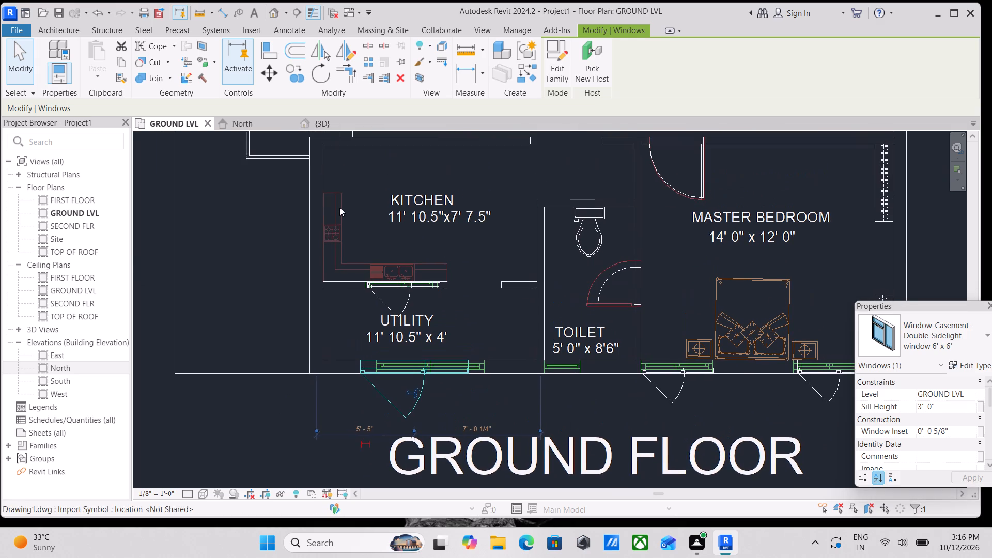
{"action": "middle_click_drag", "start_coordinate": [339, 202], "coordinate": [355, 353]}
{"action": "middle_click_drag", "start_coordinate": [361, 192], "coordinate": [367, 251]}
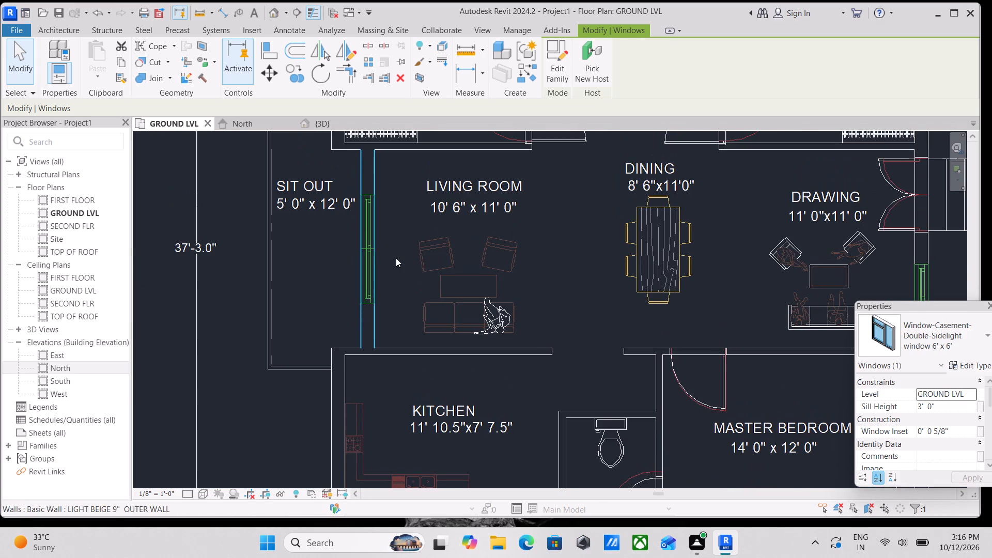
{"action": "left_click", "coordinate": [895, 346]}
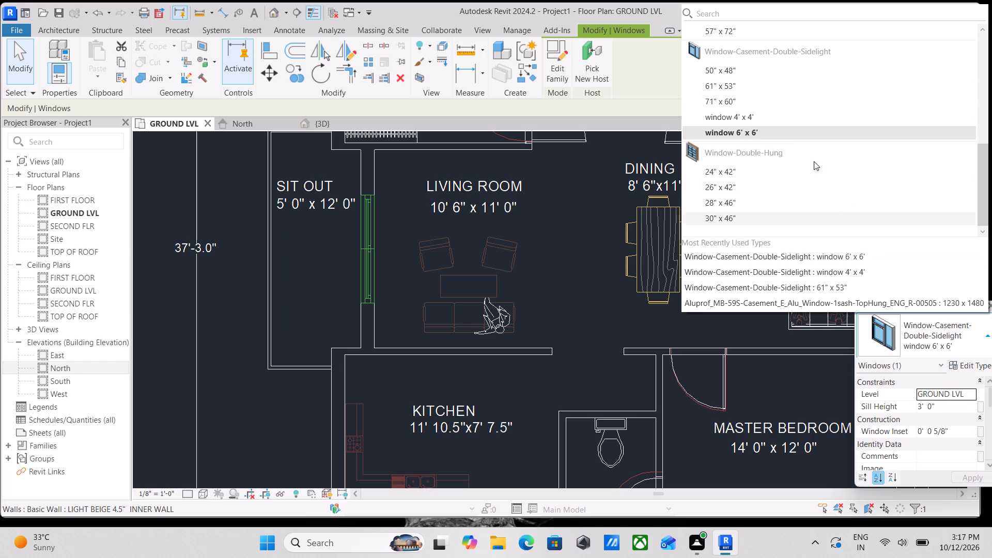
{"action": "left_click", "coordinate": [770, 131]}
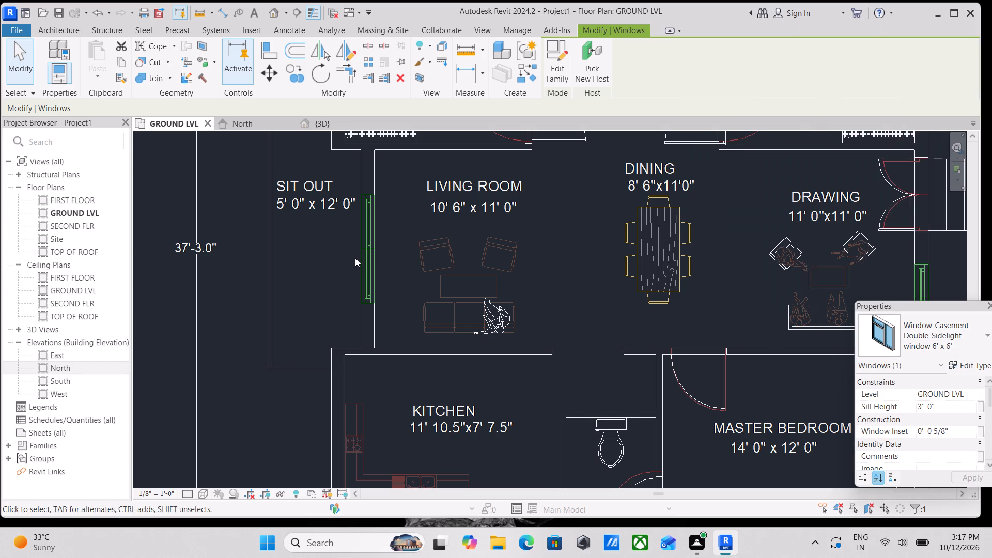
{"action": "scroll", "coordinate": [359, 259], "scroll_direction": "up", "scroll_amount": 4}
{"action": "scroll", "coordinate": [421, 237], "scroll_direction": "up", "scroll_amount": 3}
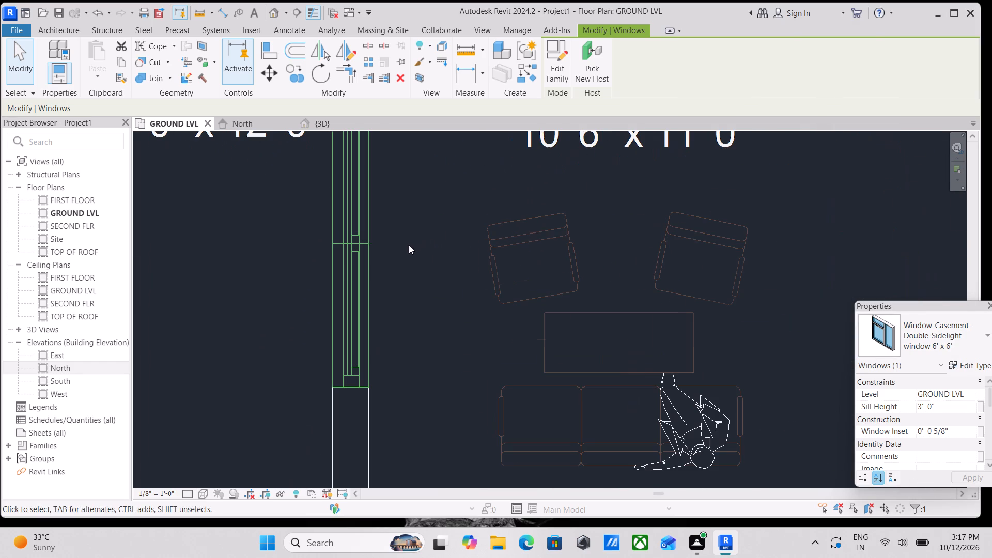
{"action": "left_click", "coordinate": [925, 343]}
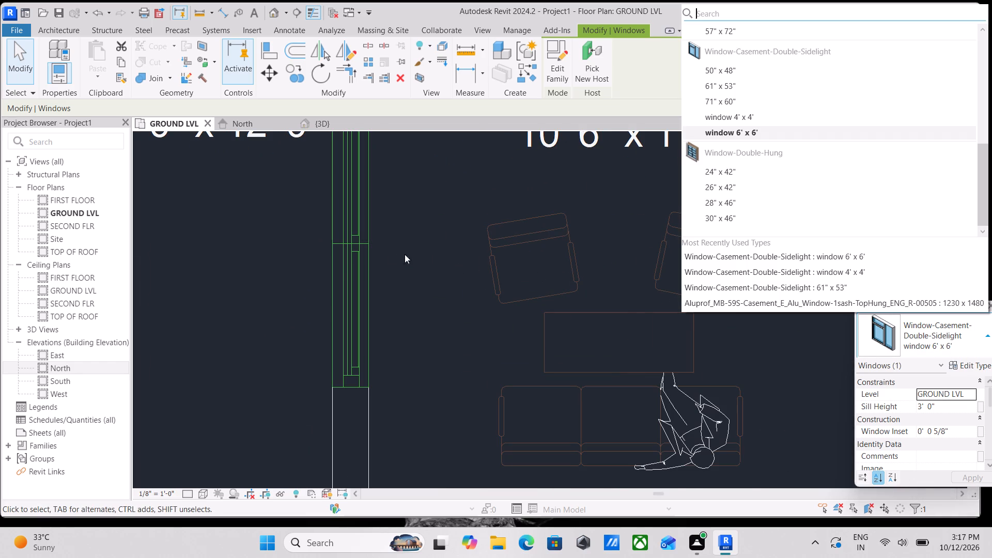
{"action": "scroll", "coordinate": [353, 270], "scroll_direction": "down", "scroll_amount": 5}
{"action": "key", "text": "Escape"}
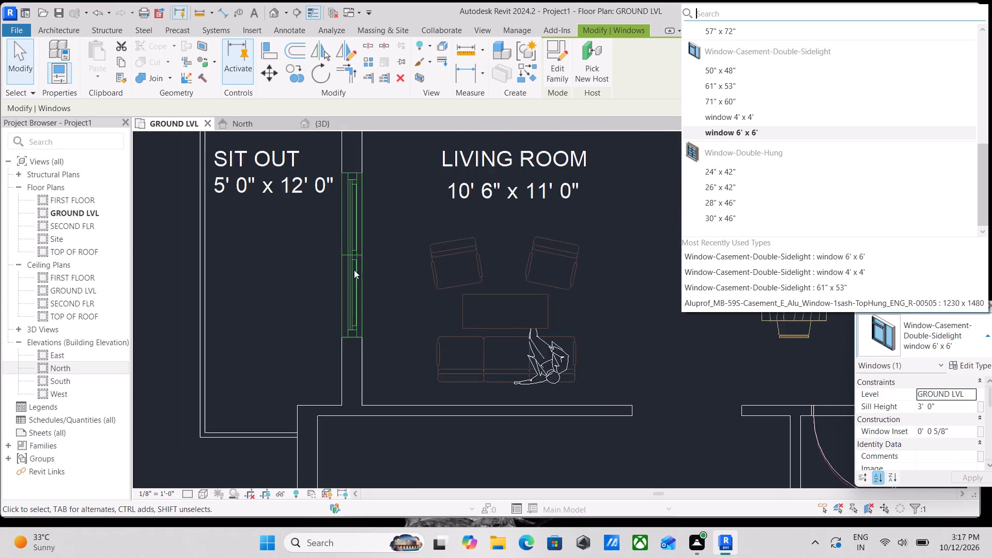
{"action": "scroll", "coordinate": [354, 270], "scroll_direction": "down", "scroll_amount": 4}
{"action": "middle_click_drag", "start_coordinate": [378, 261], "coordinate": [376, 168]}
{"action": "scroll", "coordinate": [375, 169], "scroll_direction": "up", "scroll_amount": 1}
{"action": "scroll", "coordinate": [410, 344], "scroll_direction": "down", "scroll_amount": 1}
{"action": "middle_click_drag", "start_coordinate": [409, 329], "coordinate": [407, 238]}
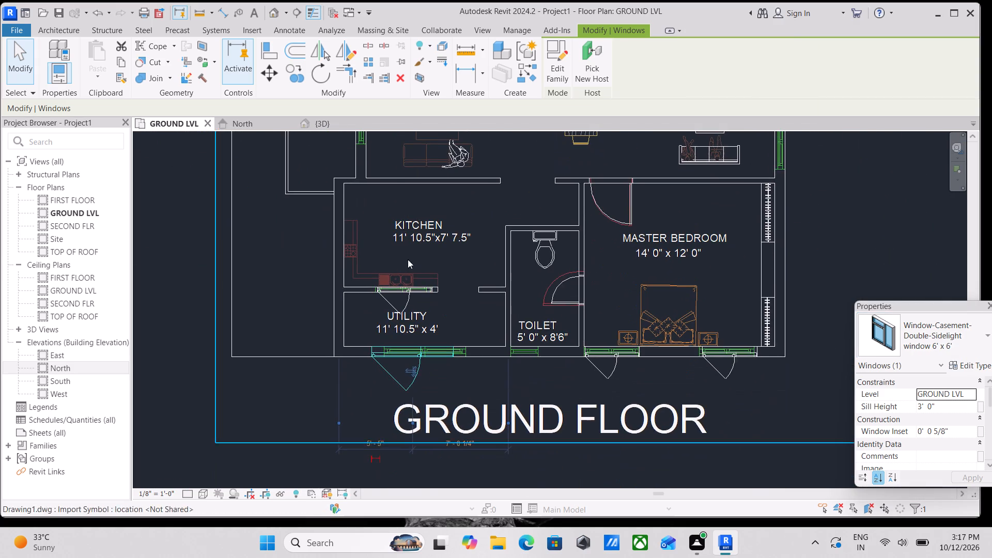
Create a similar window 6' x 6' from the utility's exterior window and place it at the opening between the living room and sit out.
{"action": "scroll", "coordinate": [419, 346], "scroll_direction": "up", "scroll_amount": 4}
{"action": "scroll", "coordinate": [444, 383], "scroll_direction": "up", "scroll_amount": 3}
{"action": "left_click", "coordinate": [441, 351]}
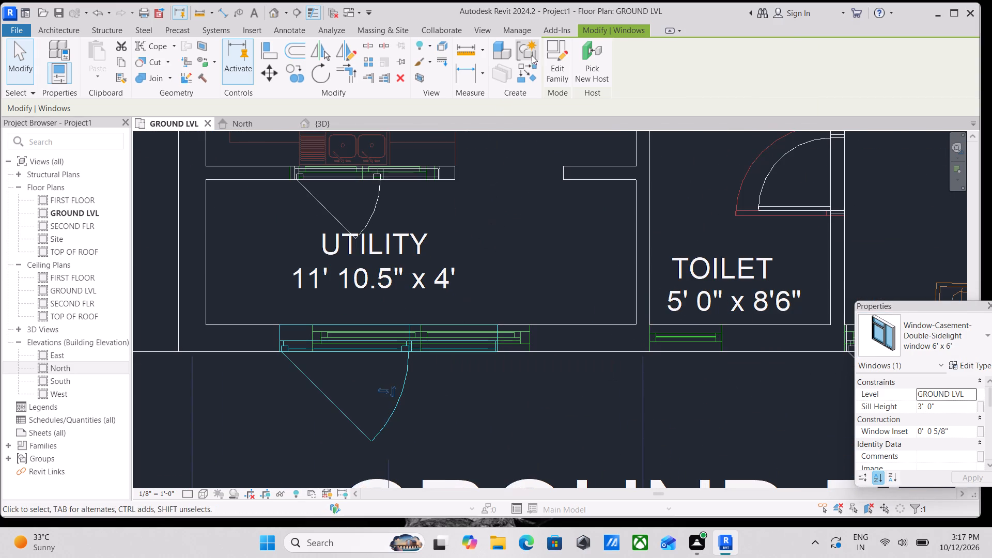
{"action": "left_click", "coordinate": [526, 73]}
{"action": "scroll", "coordinate": [342, 329], "scroll_direction": "down", "scroll_amount": 3}
{"action": "middle_click_drag", "start_coordinate": [293, 298], "coordinate": [319, 333]}
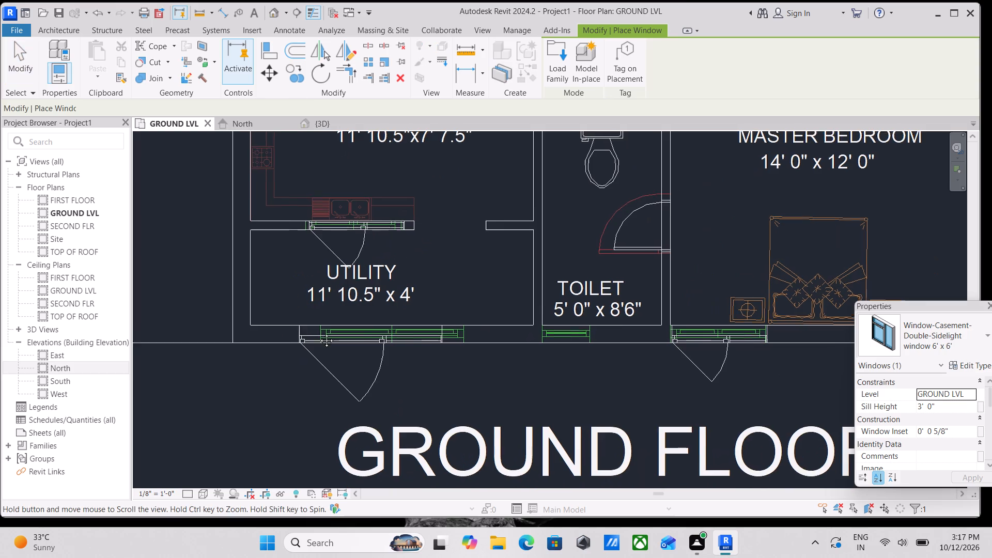
{"action": "middle_click_drag", "start_coordinate": [319, 333], "coordinate": [390, 474]}
{"action": "middle_click_drag", "start_coordinate": [359, 297], "coordinate": [377, 470]}
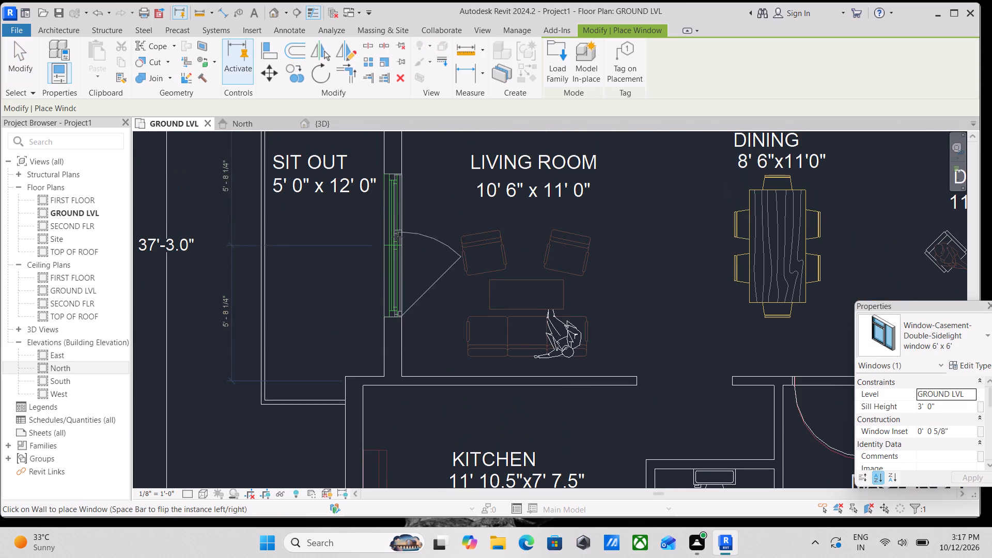
{"action": "scroll", "coordinate": [396, 230], "scroll_direction": "up", "scroll_amount": 3}
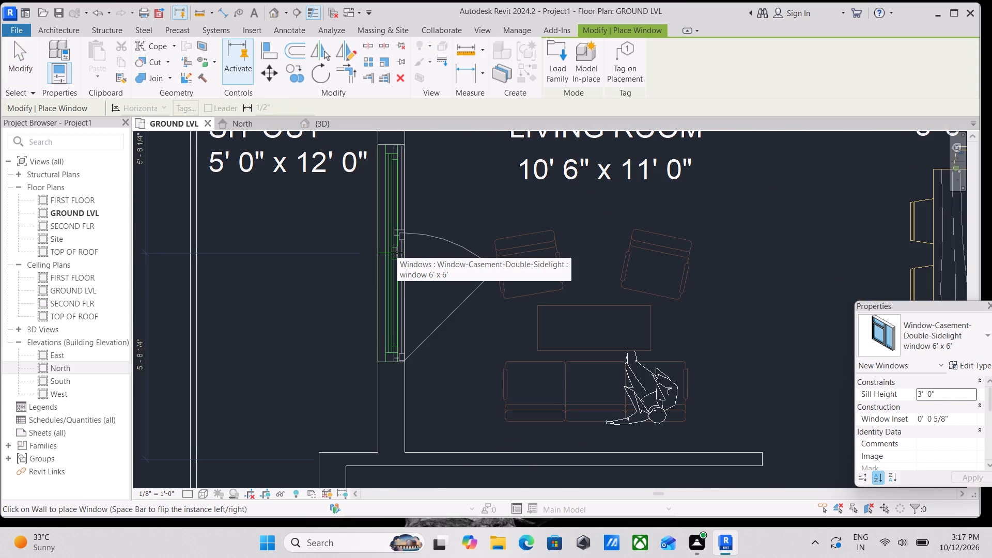
{"action": "scroll", "coordinate": [397, 252], "scroll_direction": "down", "scroll_amount": 2}
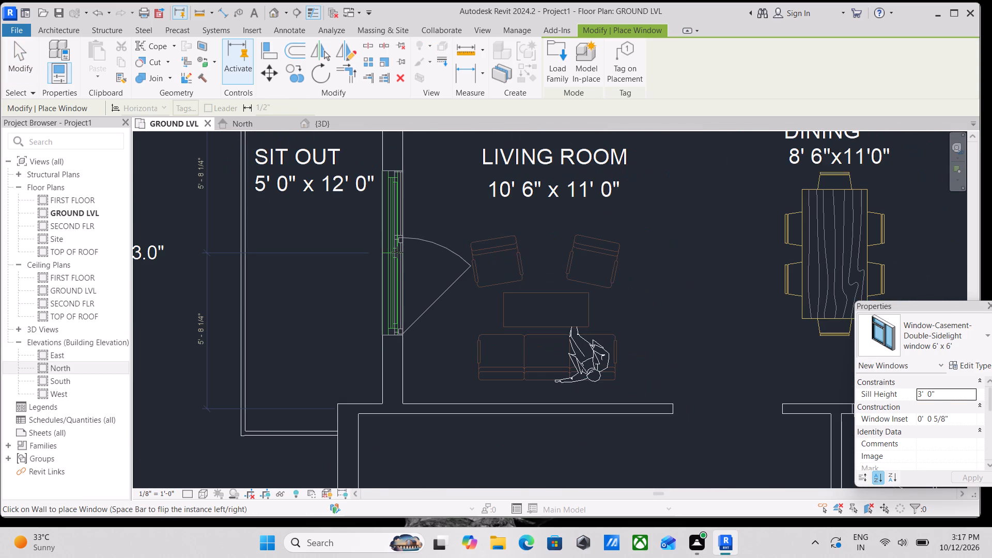
{"action": "scroll", "coordinate": [397, 252], "scroll_direction": "up", "scroll_amount": 2}
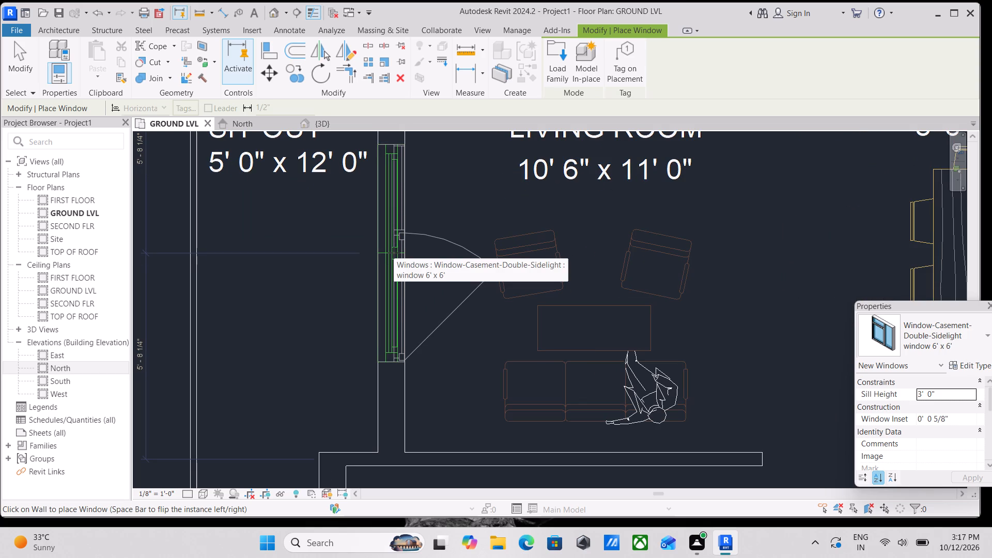
{"action": "left_click", "coordinate": [394, 253]}
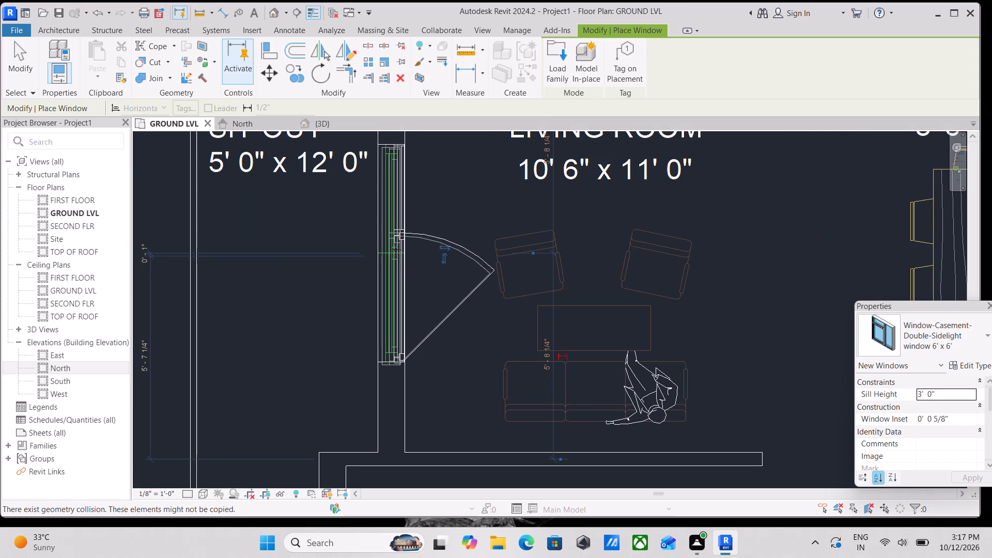
{"action": "key", "text": "Escape"}
{"action": "scroll", "coordinate": [446, 278], "scroll_direction": "down", "scroll_amount": 3}
{"action": "key", "text": "Escape"}
{"action": "scroll", "coordinate": [453, 290], "scroll_direction": "down", "scroll_amount": 3}
Align the toilet-side edge of the utility's exterior window with the matching end of its opening in the CAD plan.
{"action": "middle_click_drag", "start_coordinate": [453, 290], "coordinate": [429, 172]}
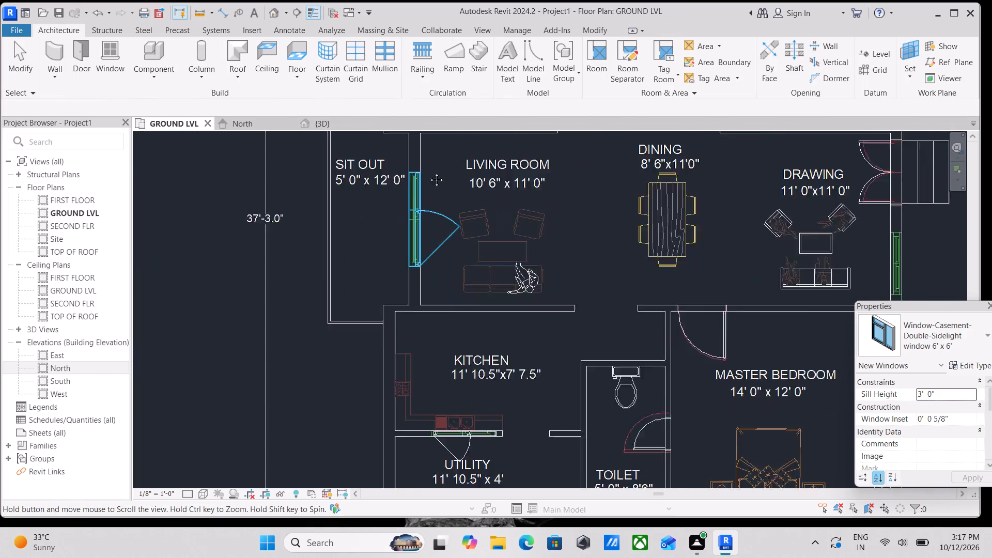
{"action": "middle_click_drag", "start_coordinate": [429, 172], "coordinate": [428, 167]}
{"action": "middle_click_drag", "start_coordinate": [479, 359], "coordinate": [477, 268]}
{"action": "scroll", "coordinate": [507, 345], "scroll_direction": "up", "scroll_amount": 11}
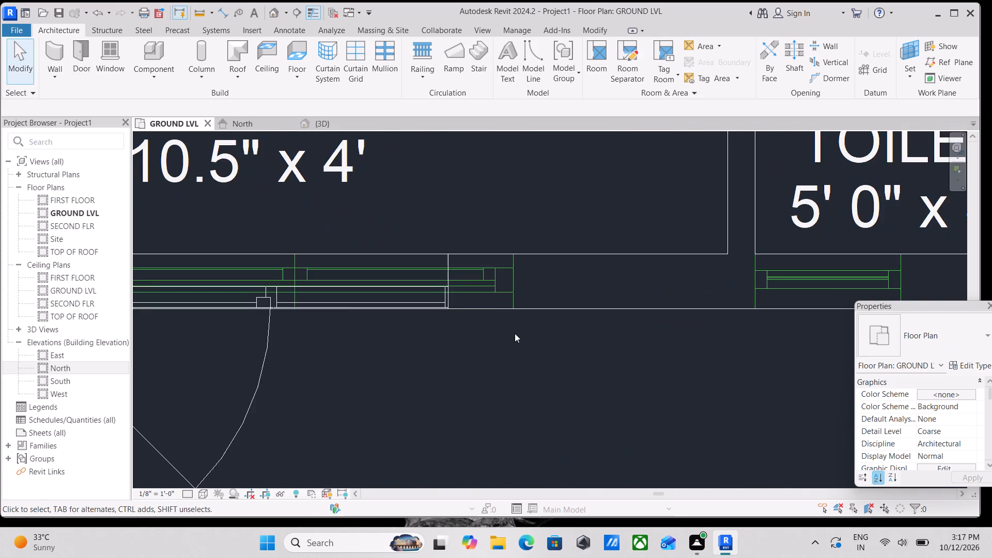
{"action": "middle_click_drag", "start_coordinate": [515, 339], "coordinate": [529, 403]}
{"action": "key", "text": "a"}
{"action": "key", "text": "l"}
{"action": "scroll", "coordinate": [519, 343], "scroll_direction": "up", "scroll_amount": 4}
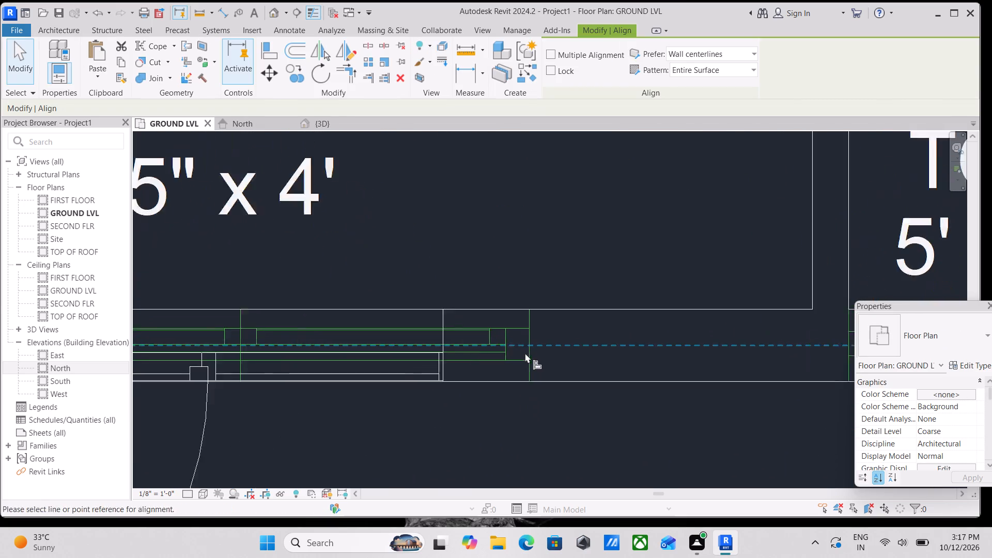
{"action": "left_click", "coordinate": [536, 310]}
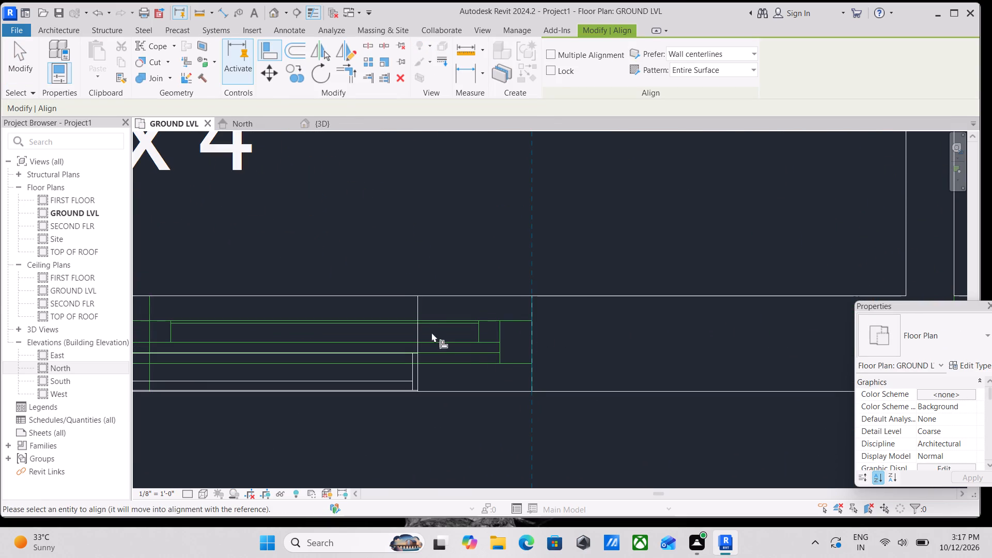
{"action": "left_click", "coordinate": [419, 305]}
{"action": "scroll", "coordinate": [441, 311], "scroll_direction": "down", "scroll_amount": 4}
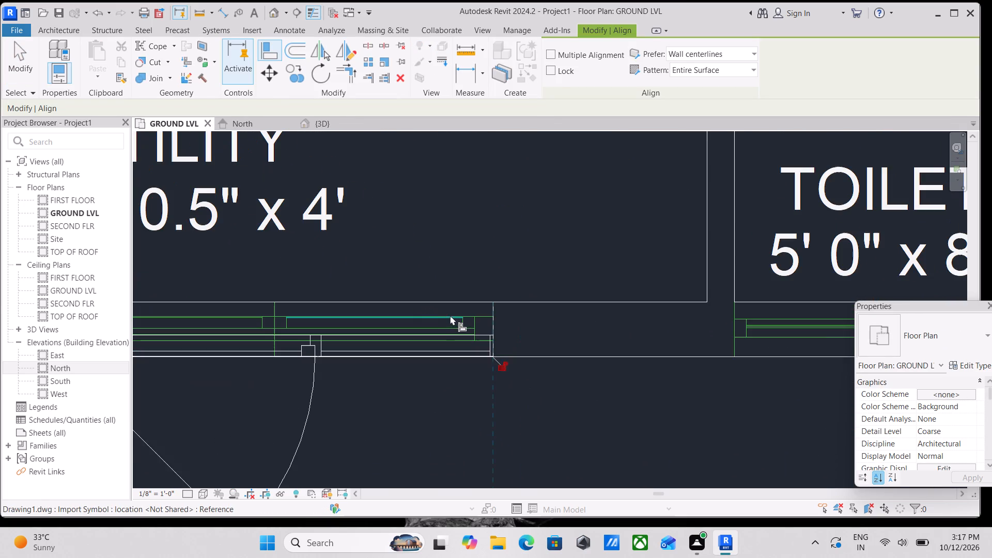
{"action": "key", "text": "Escape"}
{"action": "scroll", "coordinate": [454, 314], "scroll_direction": "down", "scroll_amount": 9}
{"action": "key", "text": "Escape"}
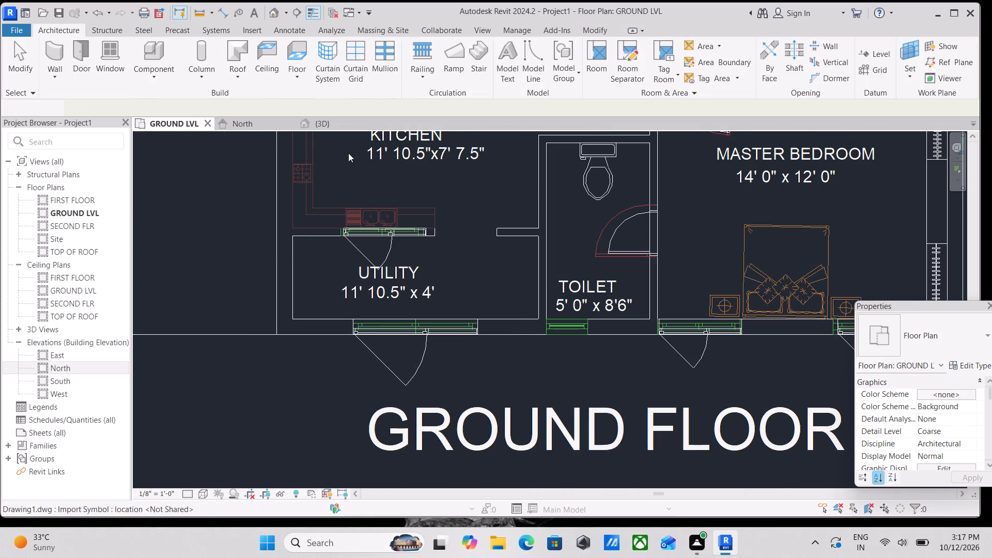
Examine the windows placed in the exterior walls from several sides in the 3D view.
{"action": "key", "text": "Escape"}
{"action": "left_click", "coordinate": [316, 122]}
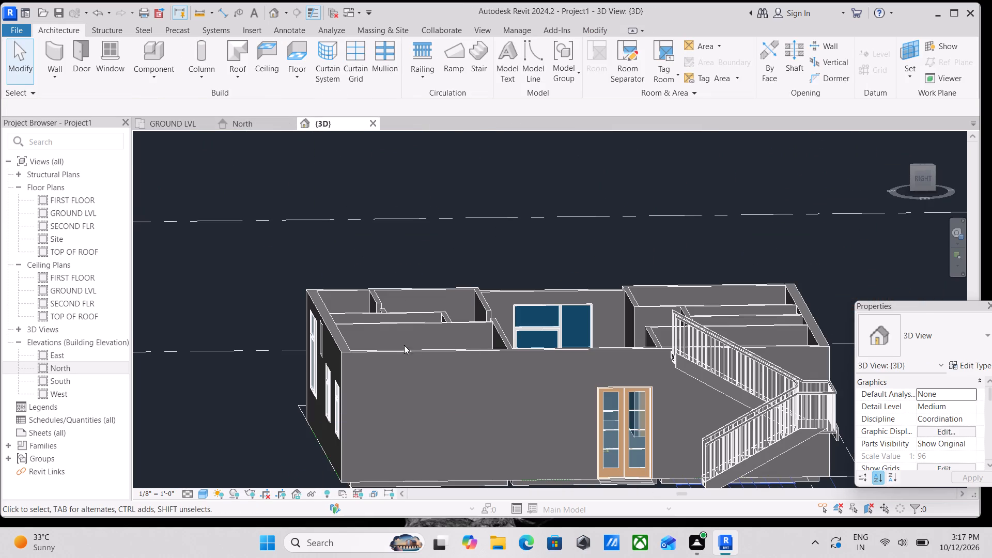
{"action": "middle_click_drag", "start_coordinate": [396, 392], "coordinate": [498, 346], "text": "shift"}
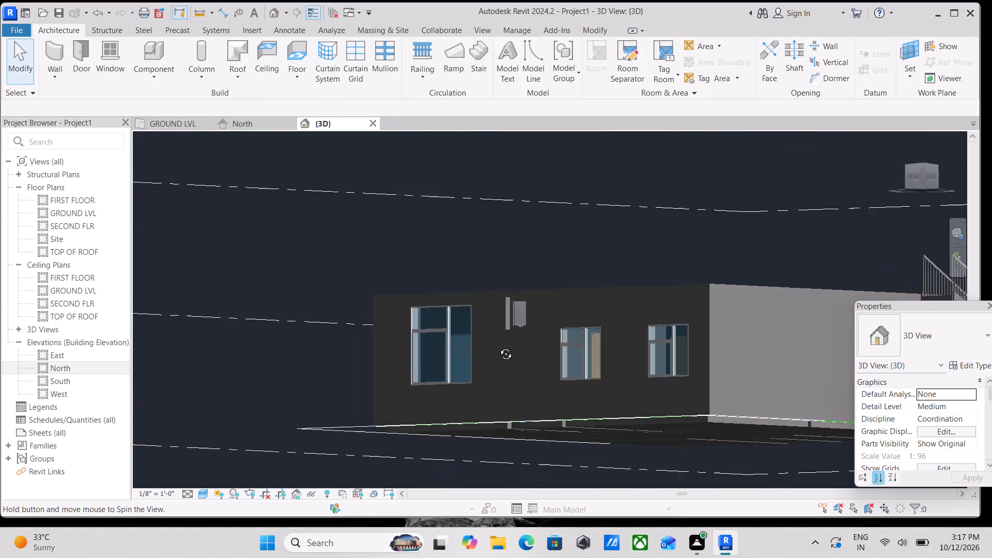
{"action": "middle_click_drag", "start_coordinate": [498, 346], "coordinate": [507, 380], "text": "shift"}
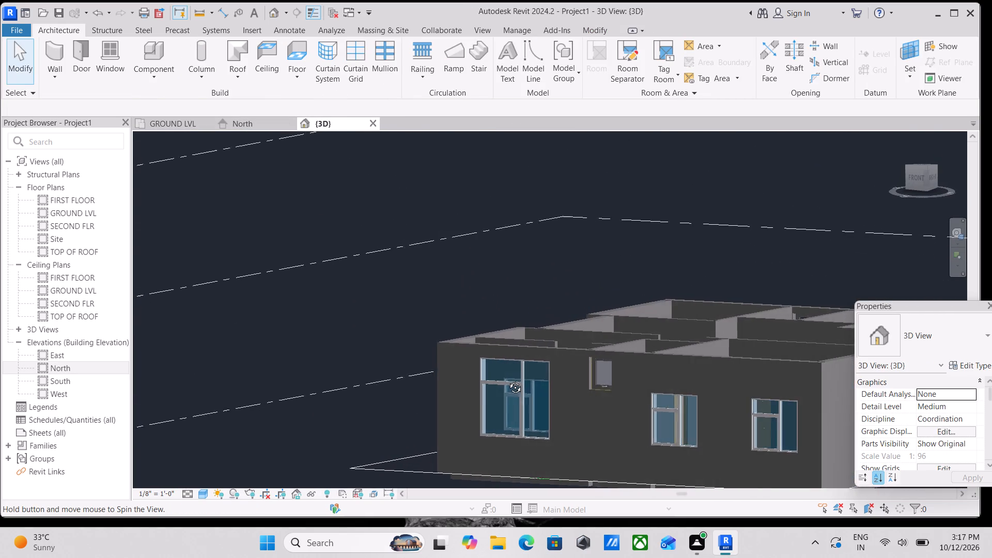
{"action": "middle_click_drag", "start_coordinate": [507, 380], "coordinate": [516, 378], "text": "shift"}
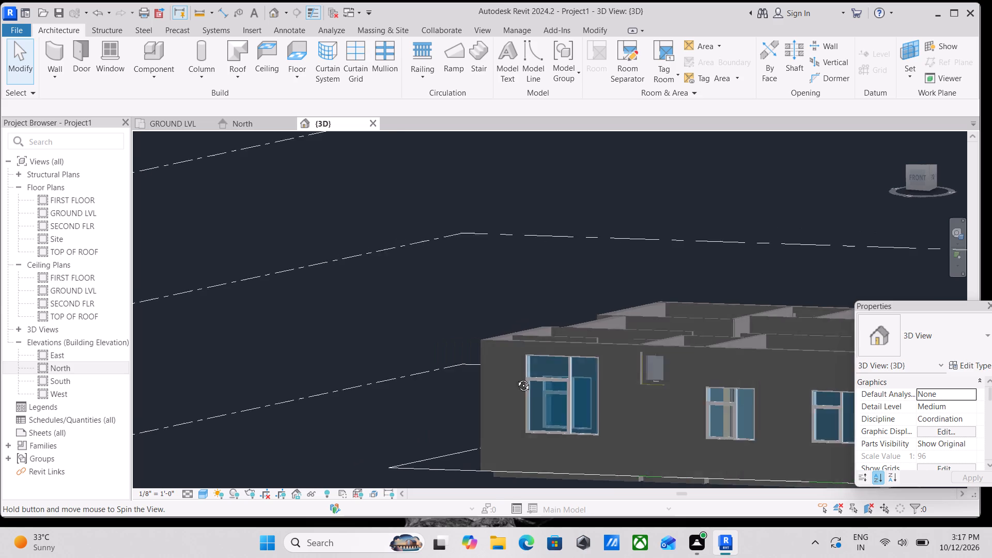
{"action": "middle_click_drag", "start_coordinate": [516, 378], "coordinate": [384, 421], "text": "shift"}
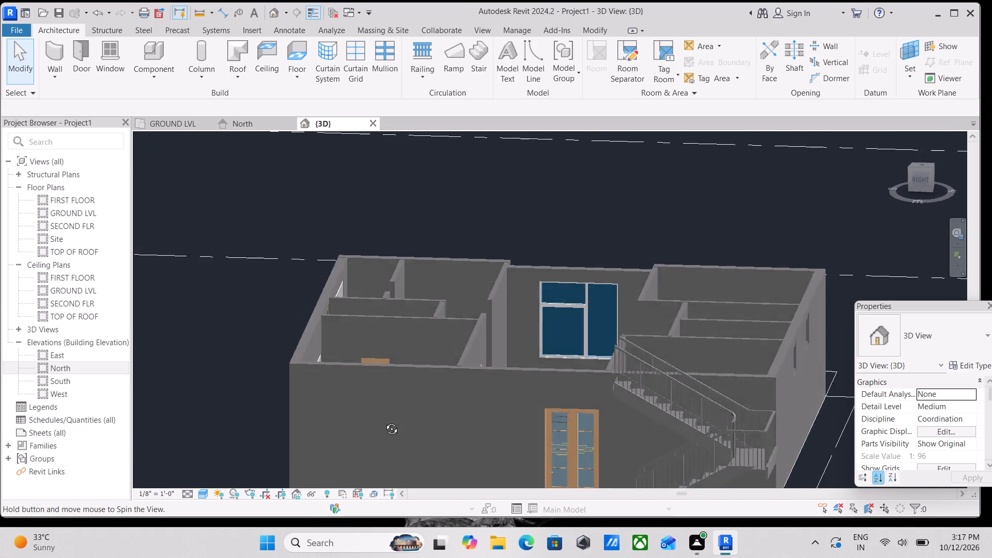
{"action": "middle_click_drag", "start_coordinate": [384, 421], "coordinate": [580, 401], "text": "shift"}
{"action": "scroll", "coordinate": [585, 400], "scroll_direction": "down", "scroll_amount": 4}
{"action": "middle_click_drag", "start_coordinate": [675, 417], "coordinate": [701, 409], "text": "shift"}
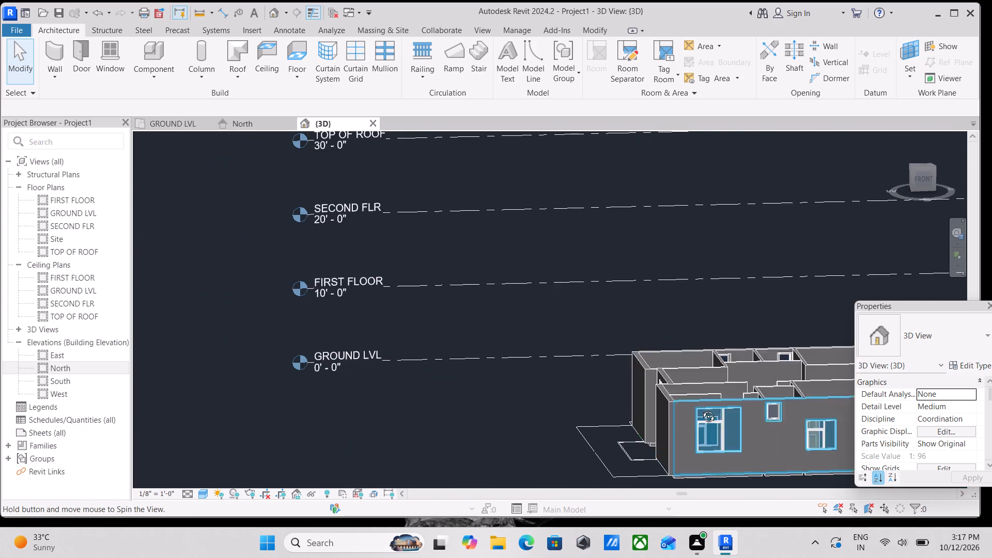
{"action": "middle_click_drag", "start_coordinate": [701, 409], "coordinate": [801, 372], "text": "shift"}
{"action": "middle_click_drag", "start_coordinate": [809, 393], "coordinate": [584, 414]}
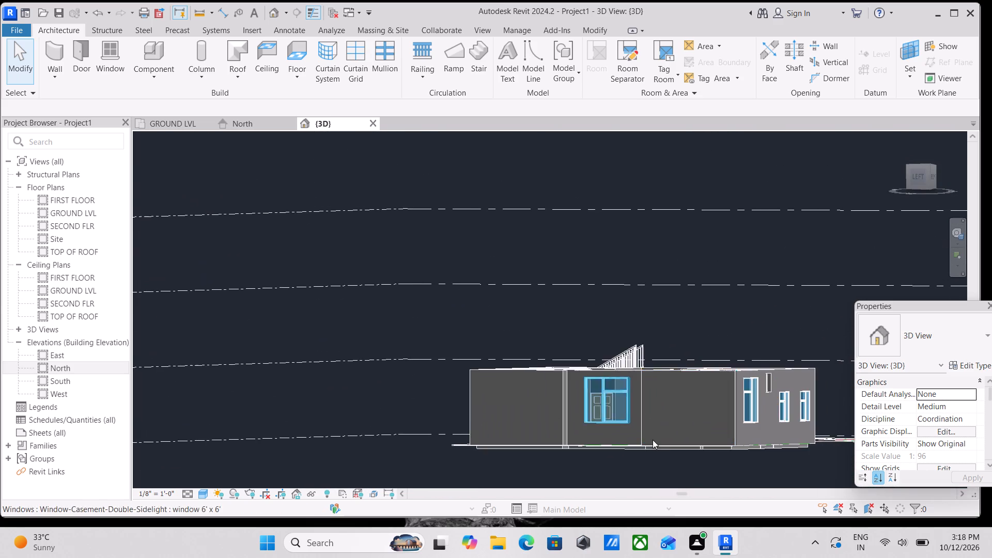
{"action": "middle_click_drag", "start_coordinate": [668, 441], "coordinate": [439, 492], "text": "shift"}
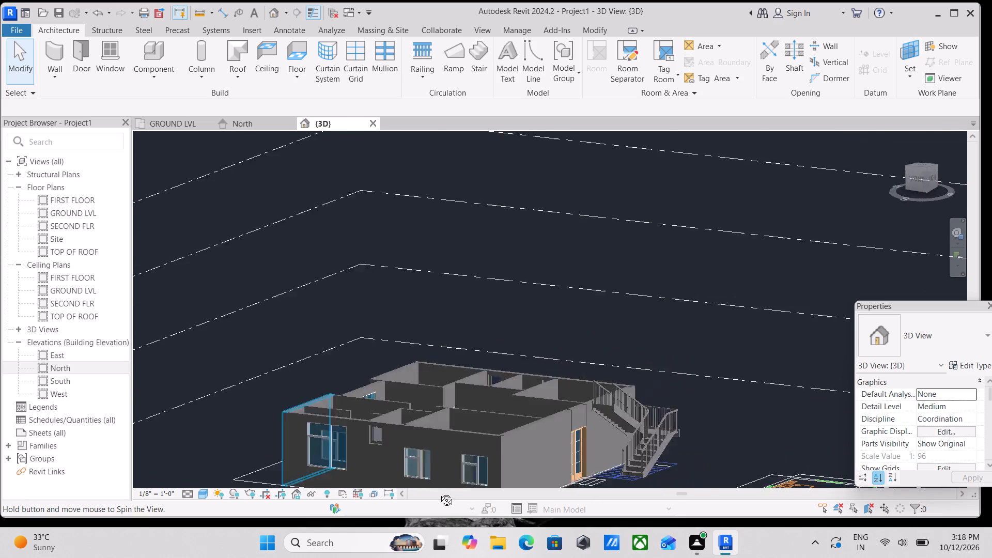
{"action": "middle_click_drag", "start_coordinate": [439, 492], "coordinate": [316, 482], "text": "shift"}
{"action": "middle_click_drag", "start_coordinate": [500, 440], "coordinate": [466, 462], "text": "shift"}
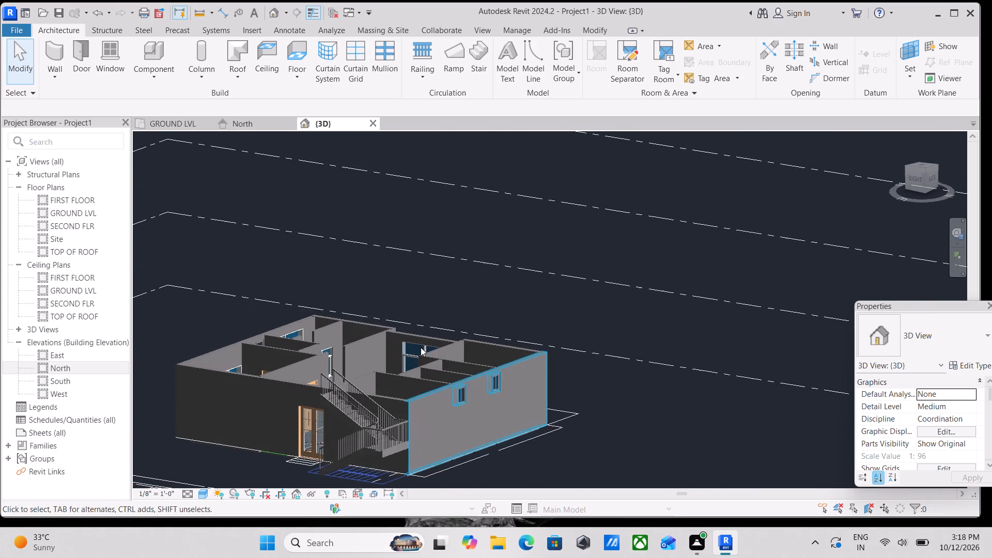
Place a double-sidelight casement window 4' x 4' at the drawing room's exterior wall opening in the ground level plan.
{"action": "left_click", "coordinate": [163, 129]}
{"action": "scroll", "coordinate": [499, 316], "scroll_direction": "down", "scroll_amount": 1}
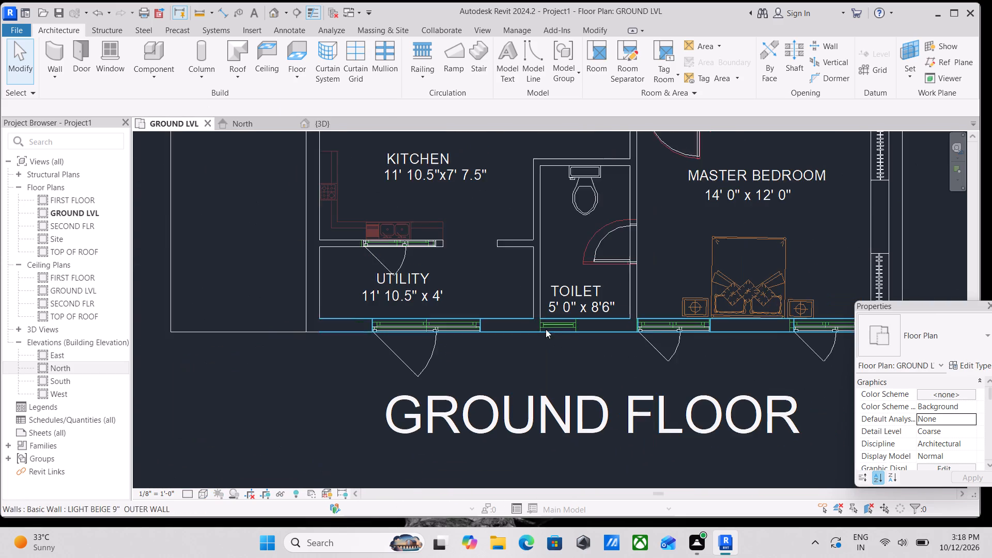
{"action": "scroll", "coordinate": [567, 334], "scroll_direction": "down", "scroll_amount": 1}
{"action": "middle_click_drag", "start_coordinate": [567, 334], "coordinate": [468, 335]}
{"action": "scroll", "coordinate": [490, 338], "scroll_direction": "down", "scroll_amount": 4}
{"action": "scroll", "coordinate": [529, 304], "scroll_direction": "down", "scroll_amount": 3}
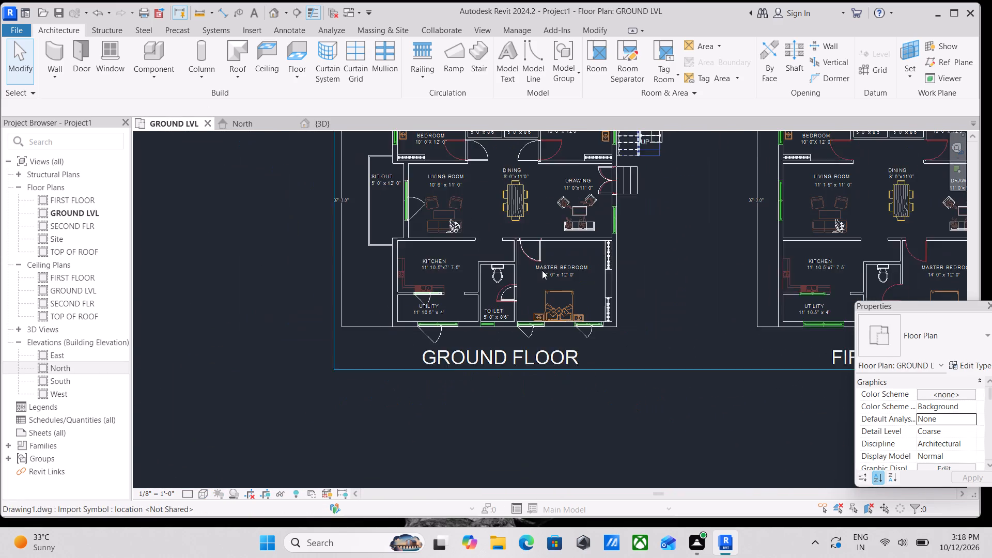
{"action": "middle_click_drag", "start_coordinate": [542, 270], "coordinate": [534, 316]}
{"action": "scroll", "coordinate": [599, 253], "scroll_direction": "up", "scroll_amount": 6}
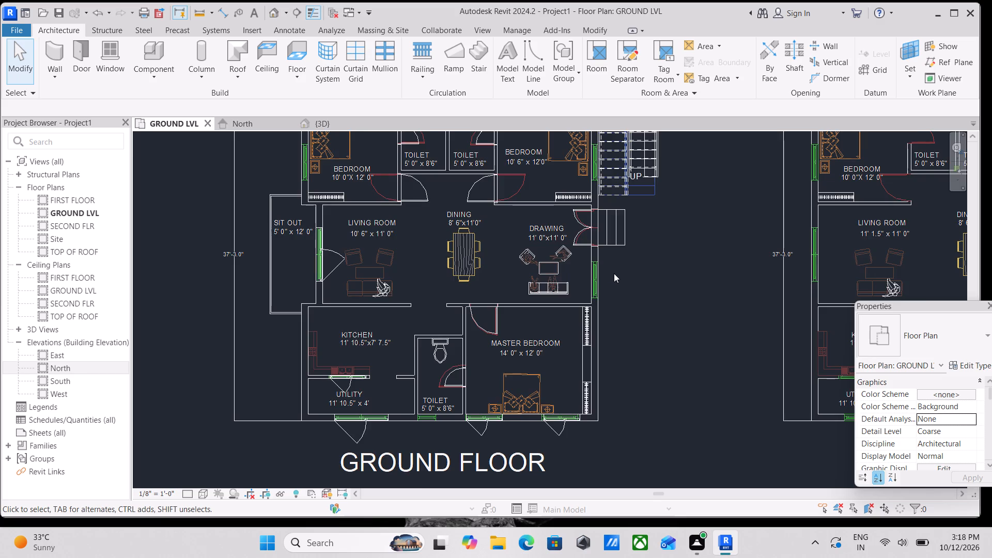
{"action": "scroll", "coordinate": [617, 276], "scroll_direction": "up", "scroll_amount": 1}
{"action": "type", "text": "wn"}
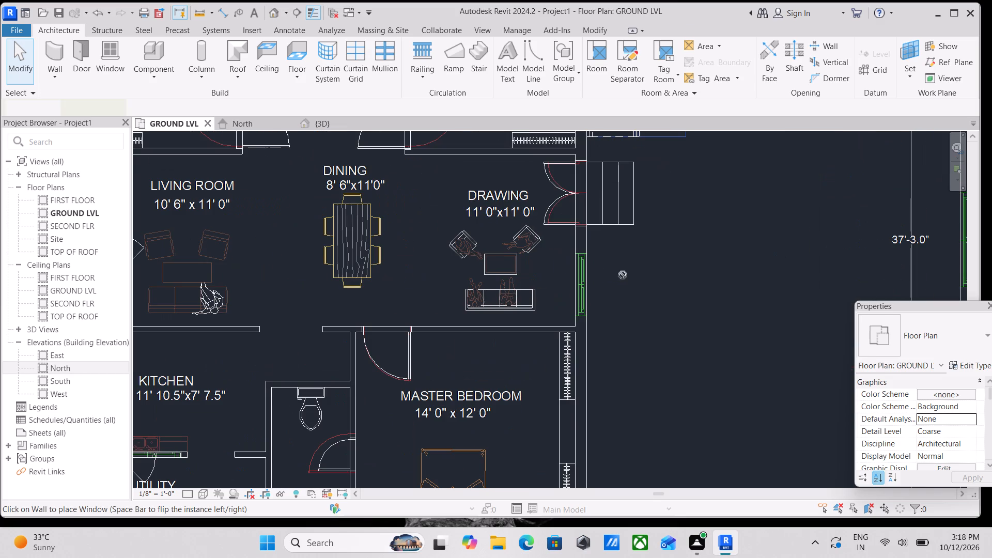
{"action": "left_click", "coordinate": [976, 345]}
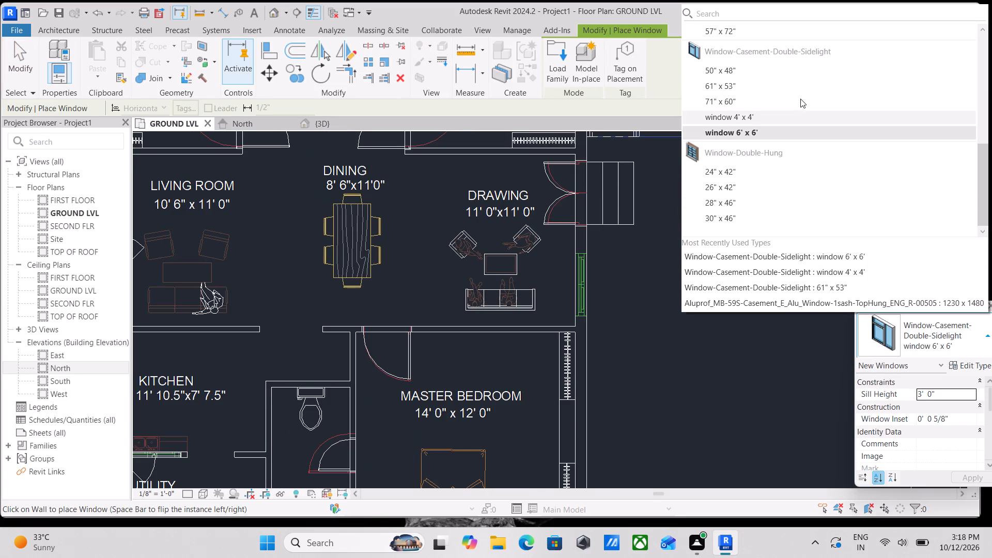
{"action": "left_click", "coordinate": [748, 118]}
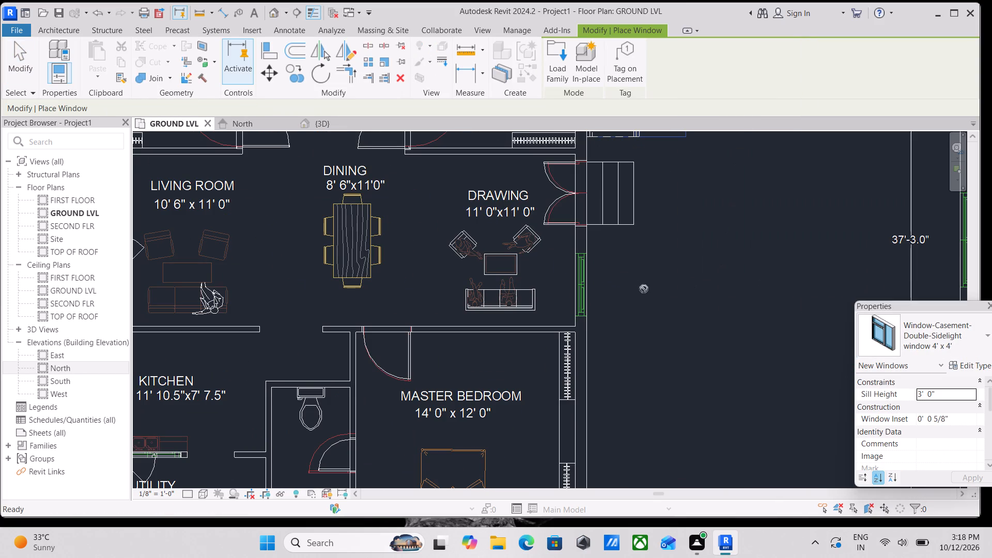
{"action": "scroll", "coordinate": [584, 292], "scroll_direction": "up", "scroll_amount": 12}
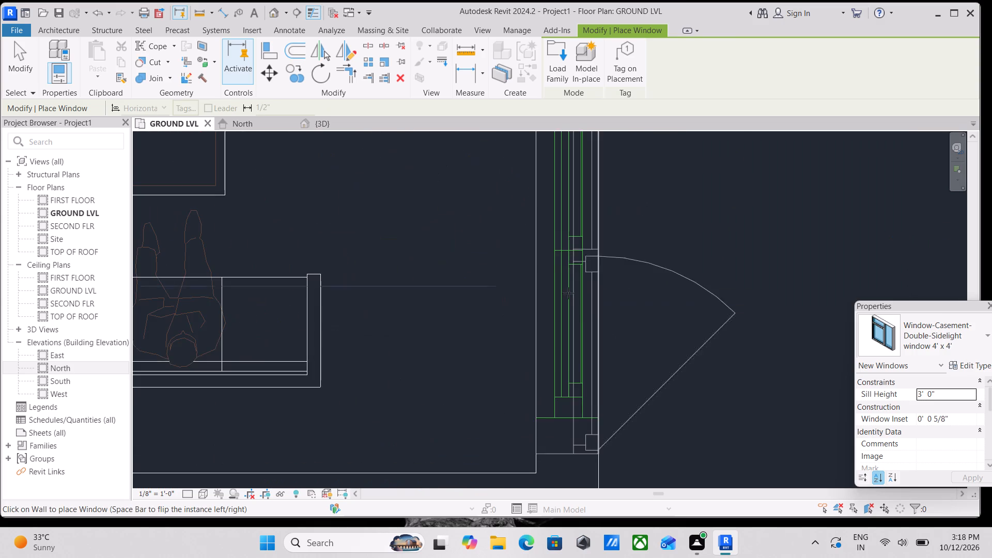
{"action": "scroll", "coordinate": [571, 295], "scroll_direction": "down", "scroll_amount": 3}
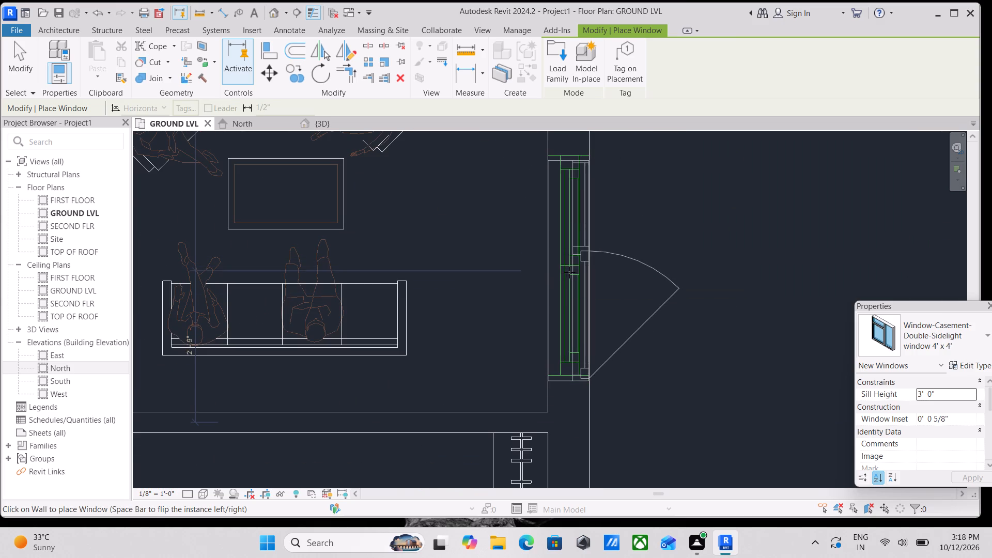
{"action": "left_click", "coordinate": [569, 264]}
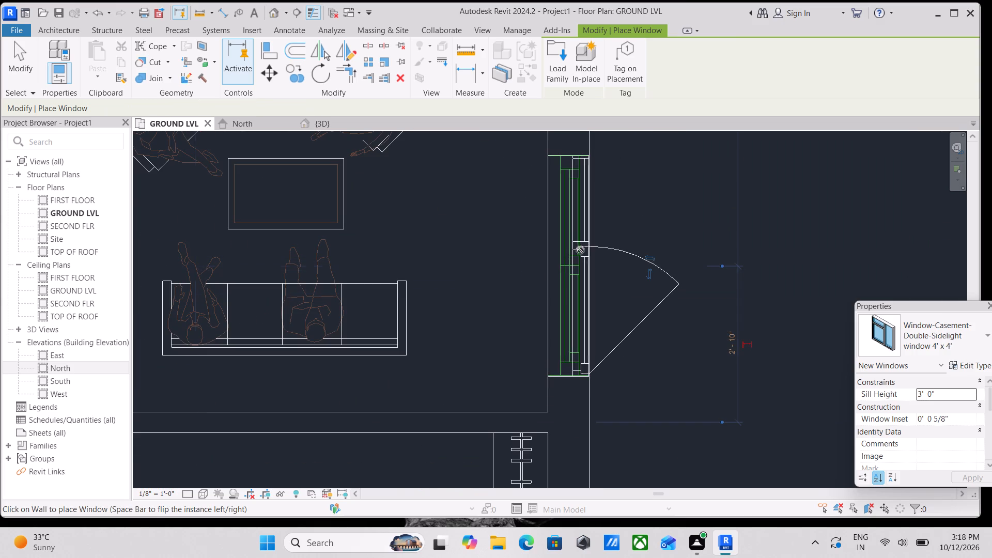
{"action": "scroll", "coordinate": [573, 263], "scroll_direction": "up", "scroll_amount": 4}
{"action": "key", "text": "Escape"}
{"action": "scroll", "coordinate": [580, 360], "scroll_direction": "up", "scroll_amount": 3}
{"action": "key", "text": "Escape"}
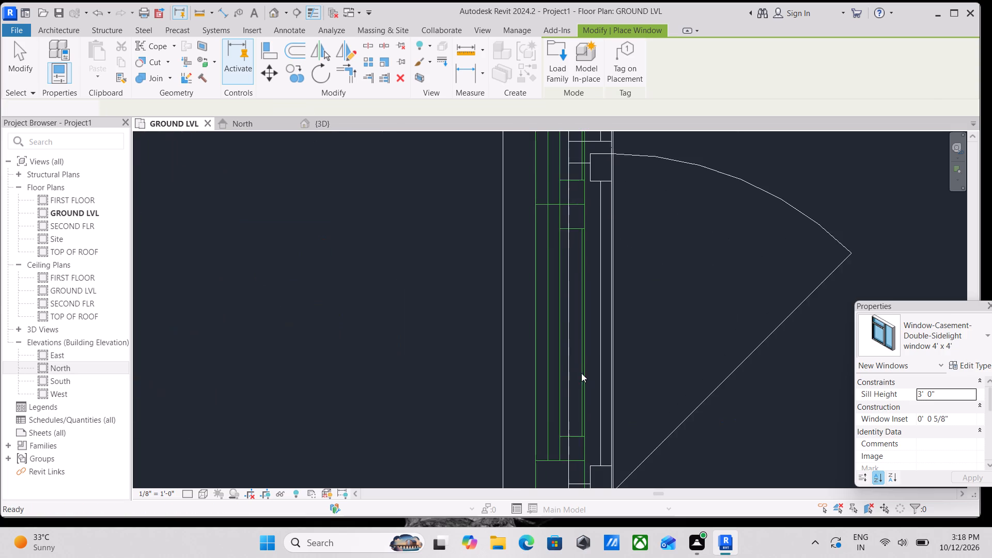
{"action": "key", "text": "Escape"}
Align the master-bedroom-side edge of the drawing room window with the matching end of its opening in the CAD plan.
{"action": "scroll", "coordinate": [565, 367], "scroll_direction": "down", "scroll_amount": 2}
{"action": "middle_click_drag", "start_coordinate": [557, 333], "coordinate": [555, 195]}
{"action": "scroll", "coordinate": [543, 299], "scroll_direction": "up", "scroll_amount": 7}
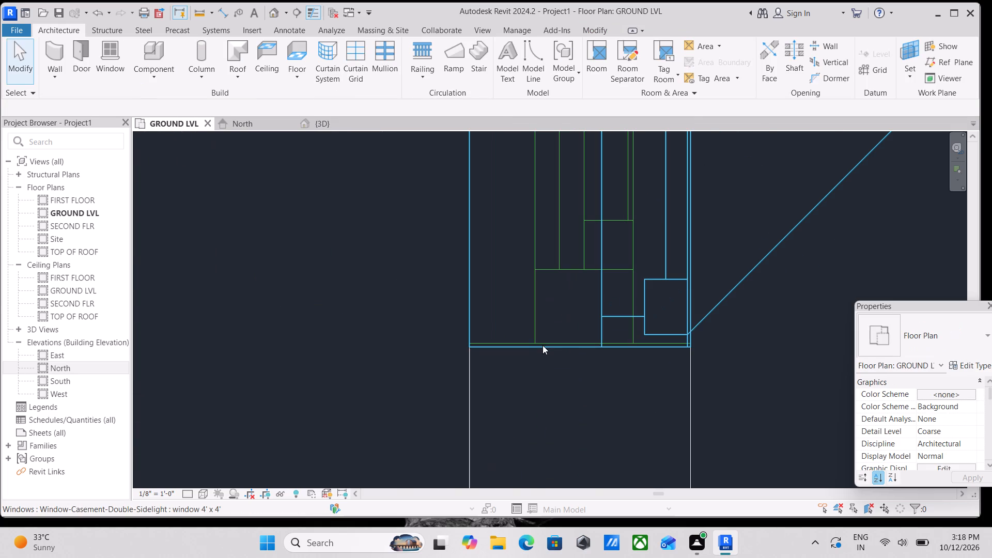
{"action": "type", "text": "al"}
{"action": "middle_click_drag", "start_coordinate": [545, 368], "coordinate": [577, 308]}
{"action": "scroll", "coordinate": [548, 362], "scroll_direction": "up", "scroll_amount": 1}
{"action": "scroll", "coordinate": [547, 292], "scroll_direction": "up", "scroll_amount": 3}
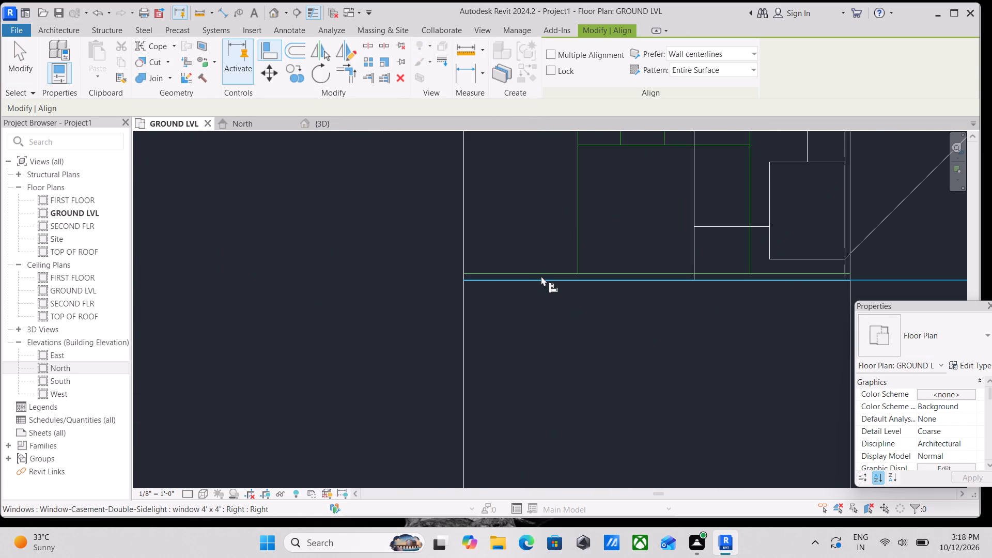
{"action": "left_click", "coordinate": [506, 269]}
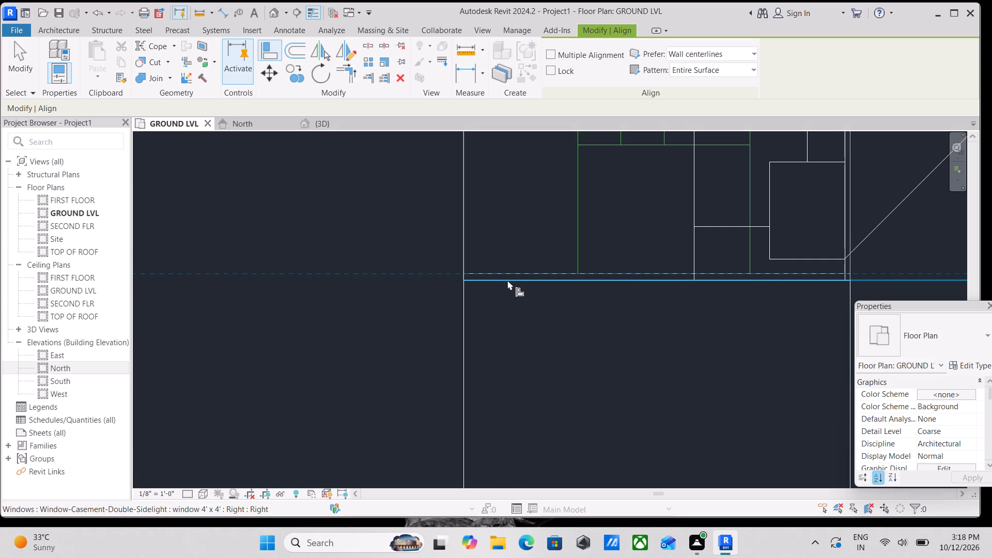
{"action": "left_click", "coordinate": [507, 280]}
{"action": "scroll", "coordinate": [507, 280], "scroll_direction": "down", "scroll_amount": 9}
{"action": "key", "text": "Escape"}
{"action": "key", "text": "Escape"}
{"action": "scroll", "coordinate": [533, 286], "scroll_direction": "down", "scroll_amount": 12}
{"action": "key", "text": "Escape"}
Place a window 4' x 4' at the 10' 6" x 12' 0" bedroom's opening in the exterior wall shared with the toilets.
{"action": "scroll", "coordinate": [597, 280], "scroll_direction": "down", "scroll_amount": 4}
{"action": "middle_click_drag", "start_coordinate": [597, 280], "coordinate": [599, 309]}
{"action": "scroll", "coordinate": [618, 237], "scroll_direction": "up", "scroll_amount": 3}
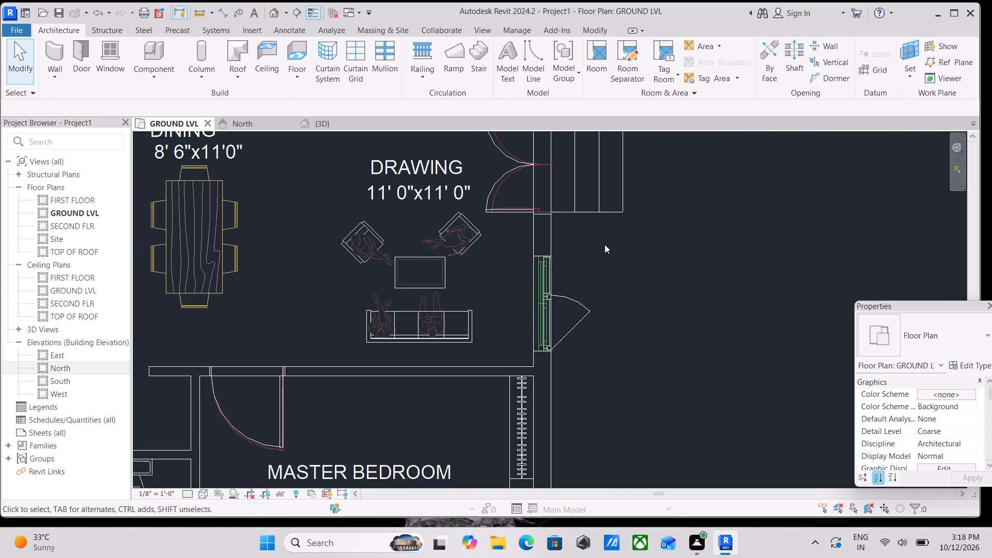
{"action": "scroll", "coordinate": [596, 255], "scroll_direction": "down", "scroll_amount": 2}
{"action": "middle_click_drag", "start_coordinate": [597, 257], "coordinate": [616, 292]}
{"action": "scroll", "coordinate": [621, 298], "scroll_direction": "down", "scroll_amount": 2}
{"action": "middle_click_drag", "start_coordinate": [621, 298], "coordinate": [643, 361]}
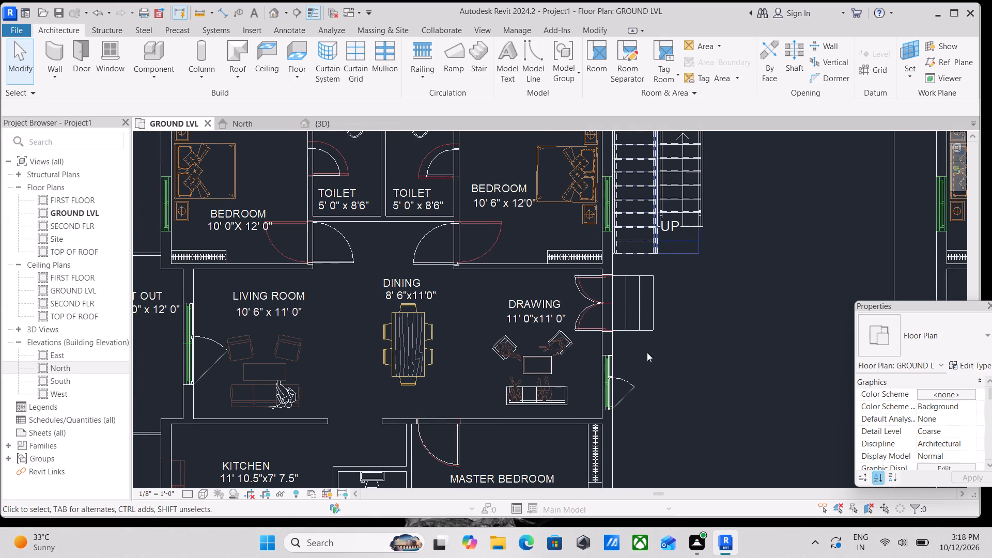
{"action": "scroll", "coordinate": [675, 332], "scroll_direction": "down", "scroll_amount": 1}
{"action": "middle_click_drag", "start_coordinate": [677, 331], "coordinate": [718, 309]}
{"action": "scroll", "coordinate": [718, 309], "scroll_direction": "down", "scroll_amount": 3}
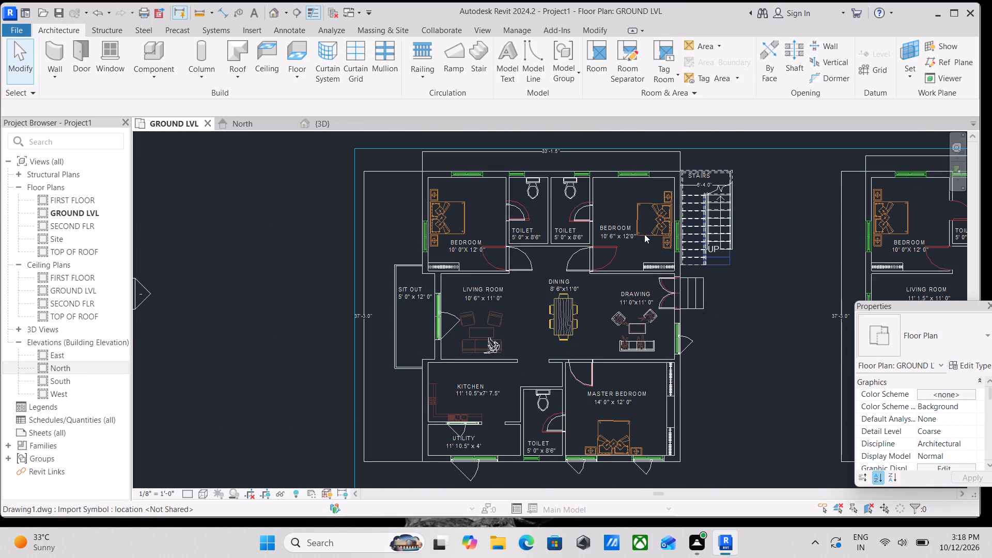
{"action": "scroll", "coordinate": [603, 177], "scroll_direction": "up", "scroll_amount": 7}
{"action": "type", "text": "wn"}
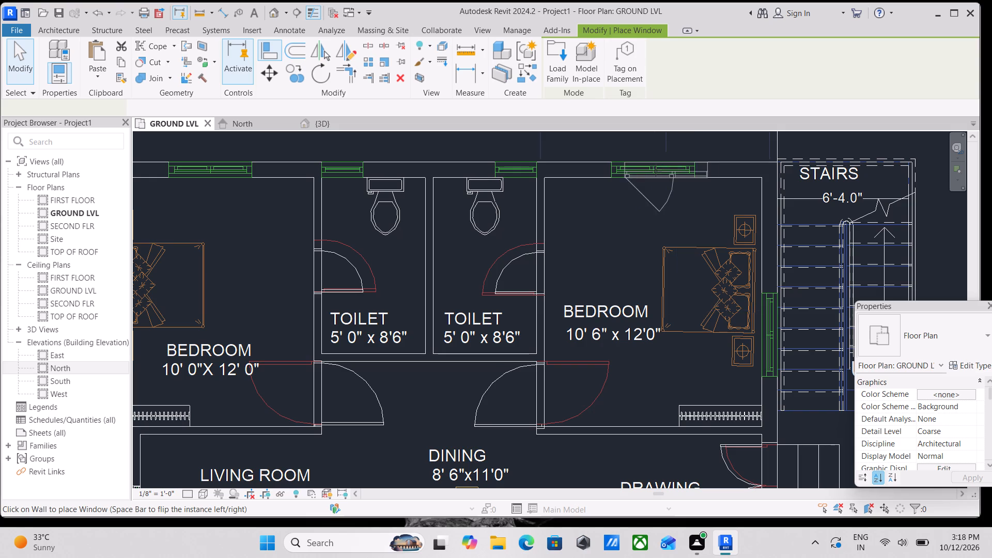
{"action": "scroll", "coordinate": [646, 167], "scroll_direction": "up", "scroll_amount": 7}
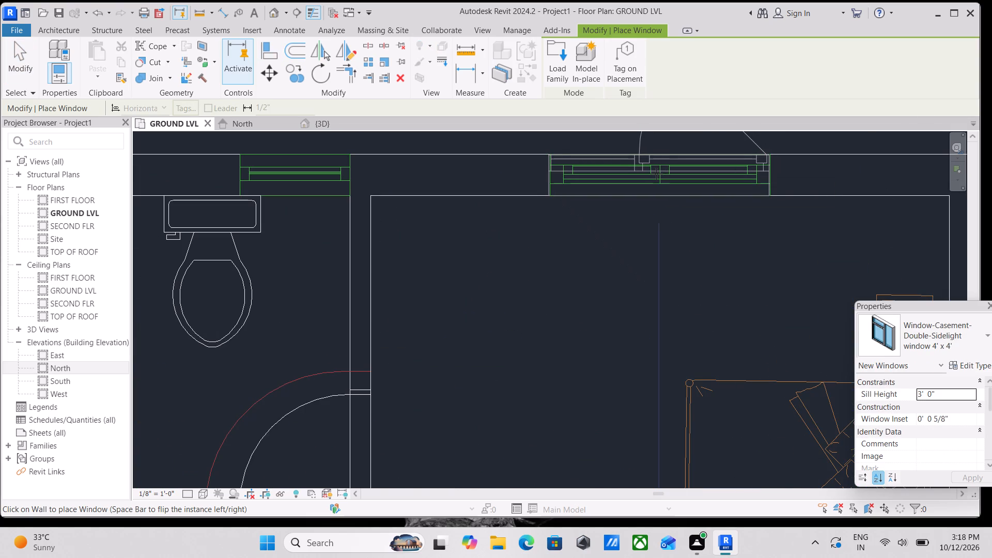
{"action": "scroll", "coordinate": [656, 174], "scroll_direction": "up", "scroll_amount": 4}
{"action": "scroll", "coordinate": [656, 174], "scroll_direction": "down", "scroll_amount": 3}
{"action": "middle_click_drag", "start_coordinate": [656, 174], "coordinate": [666, 260]}
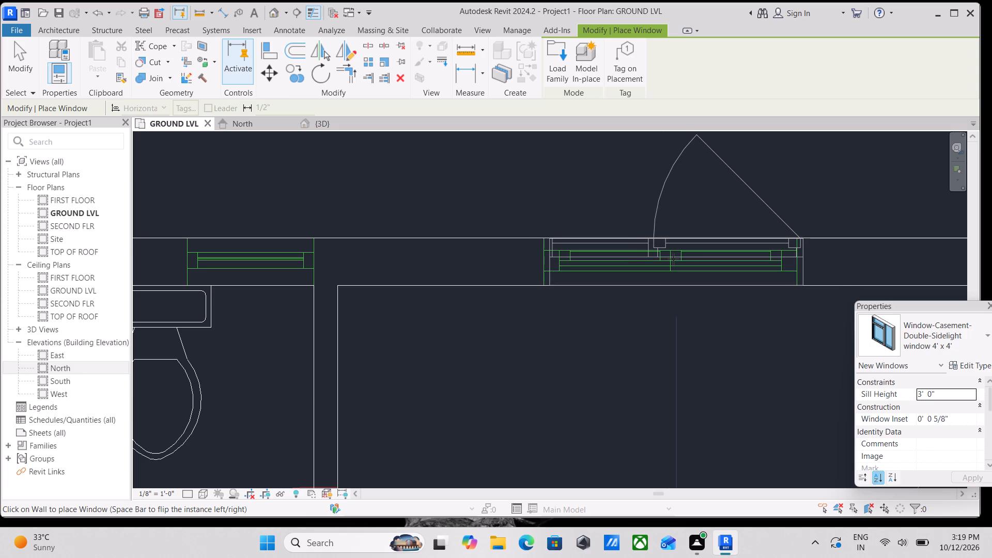
{"action": "left_click", "coordinate": [670, 257]}
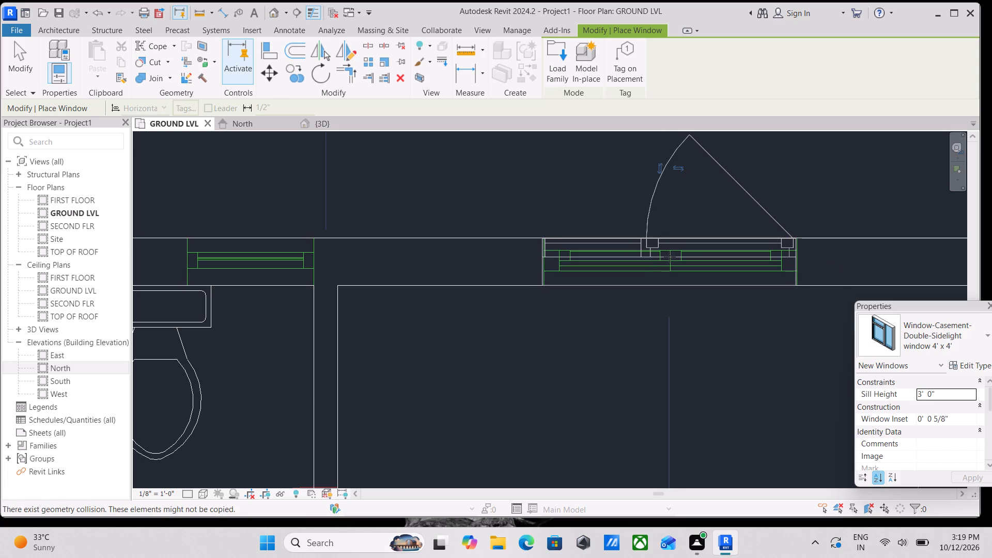
{"action": "key", "text": "Escape"}
{"action": "scroll", "coordinate": [628, 263], "scroll_direction": "up", "scroll_amount": 4}
{"action": "key", "text": "Escape"}
{"action": "scroll", "coordinate": [537, 272], "scroll_direction": "up", "scroll_amount": 4}
{"action": "key", "text": "Escape"}
{"action": "scroll", "coordinate": [436, 288], "scroll_direction": "up", "scroll_amount": 4}
{"action": "key", "text": "Escape"}
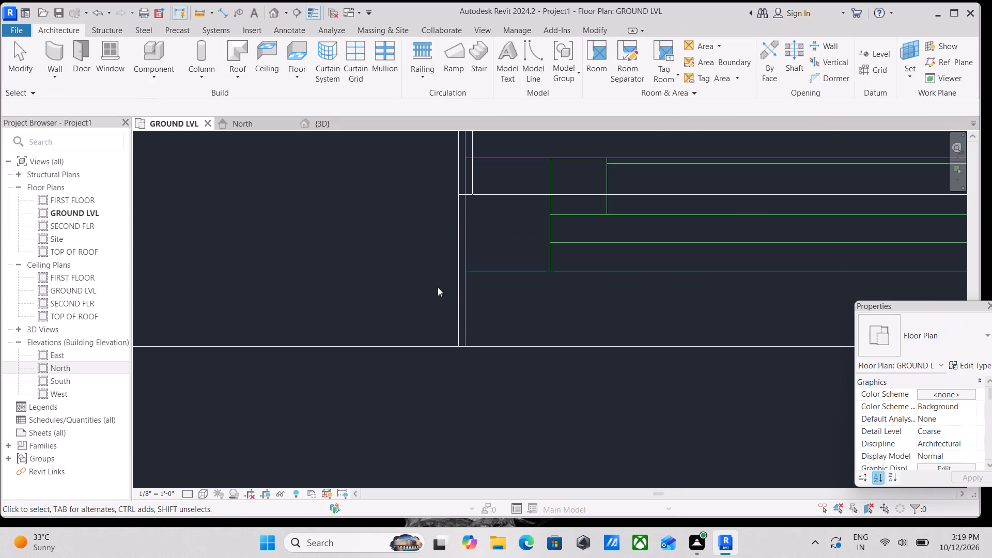
Align the toilet-side edge of that bedroom window with the matching end of its opening in the CAD plan.
{"action": "scroll", "coordinate": [460, 289], "scroll_direction": "up", "scroll_amount": 2}
{"action": "key", "text": "a"}
{"action": "key", "text": "l"}
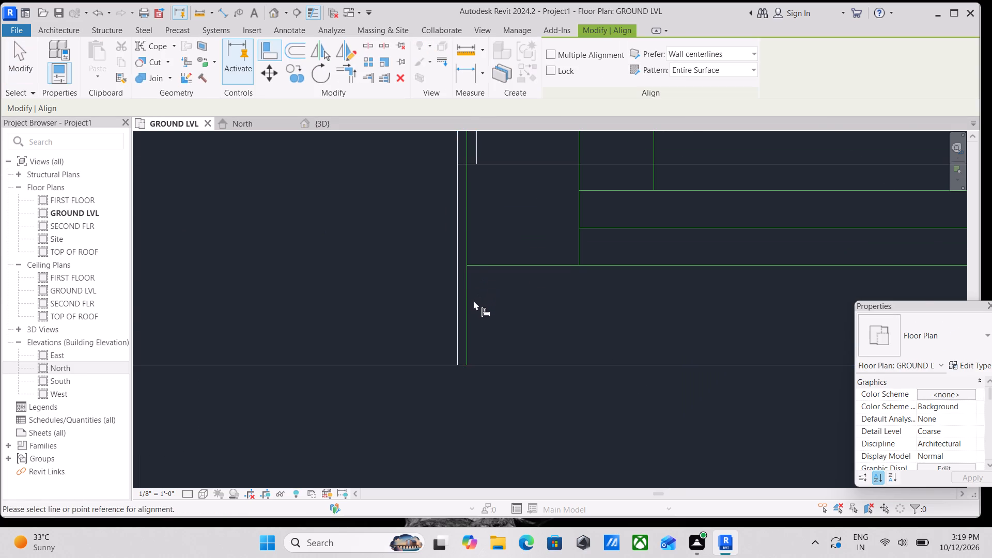
{"action": "left_click", "coordinate": [470, 296]}
{"action": "left_click", "coordinate": [458, 316]}
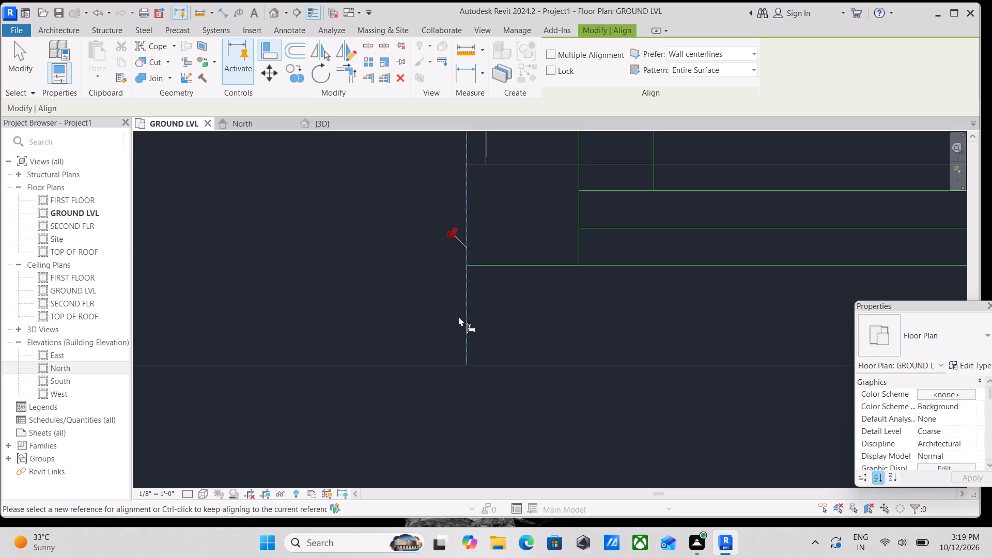
{"action": "key", "text": "Escape"}
{"action": "scroll", "coordinate": [460, 315], "scroll_direction": "down", "scroll_amount": 11}
{"action": "key", "text": "Escape"}
Place a double-sidelight casement window 4' x 4' at the 10' 0" x 12' 0" bedroom's opening in the exterior wall shared with the toilets.
{"action": "scroll", "coordinate": [483, 321], "scroll_direction": "down", "scroll_amount": 6}
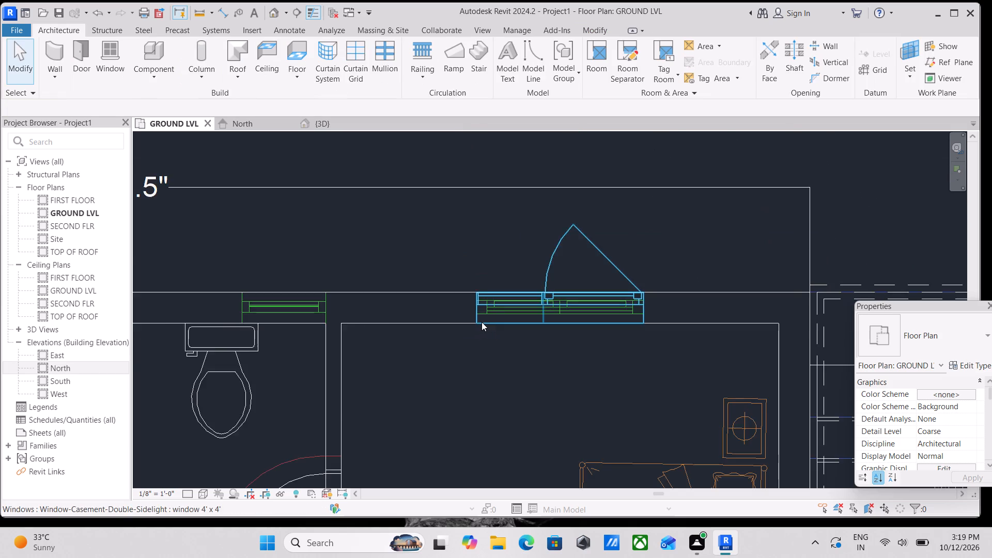
{"action": "scroll", "coordinate": [482, 322], "scroll_direction": "down", "scroll_amount": 4}
{"action": "middle_click_drag", "start_coordinate": [482, 322], "coordinate": [627, 251]}
{"action": "middle_click_drag", "start_coordinate": [444, 230], "coordinate": [723, 236]}
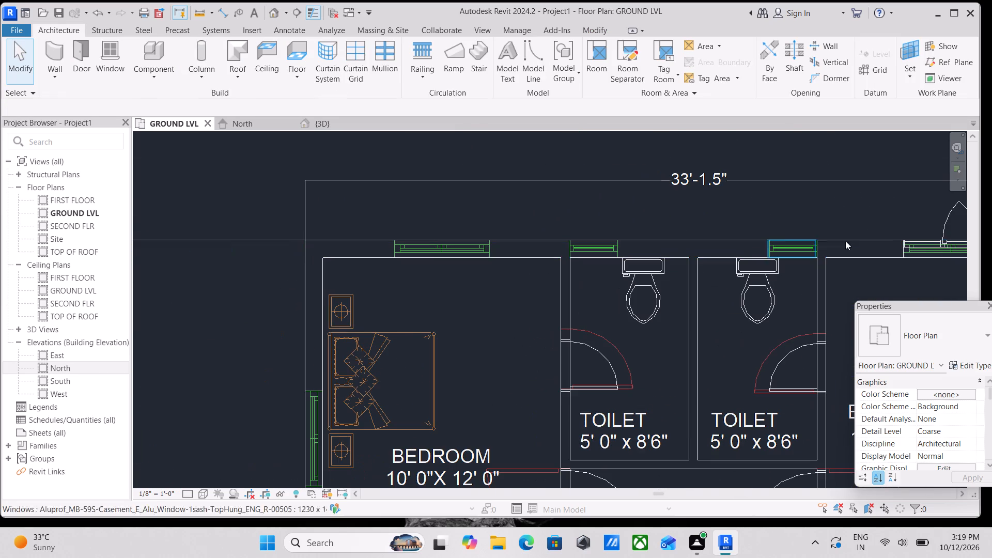
{"action": "middle_click_drag", "start_coordinate": [919, 245], "coordinate": [615, 244]}
{"action": "left_click", "coordinate": [673, 244]}
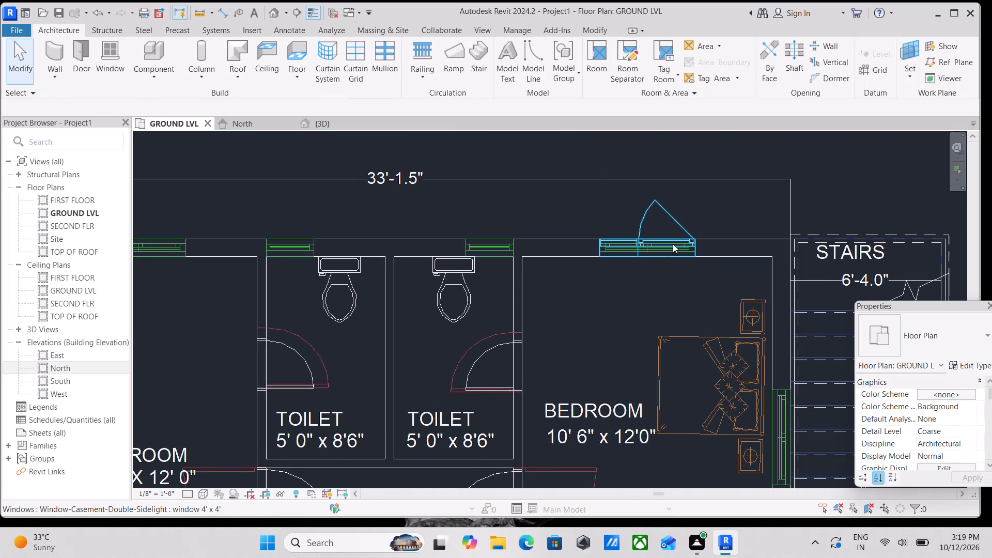
{"action": "left_click", "coordinate": [525, 71]}
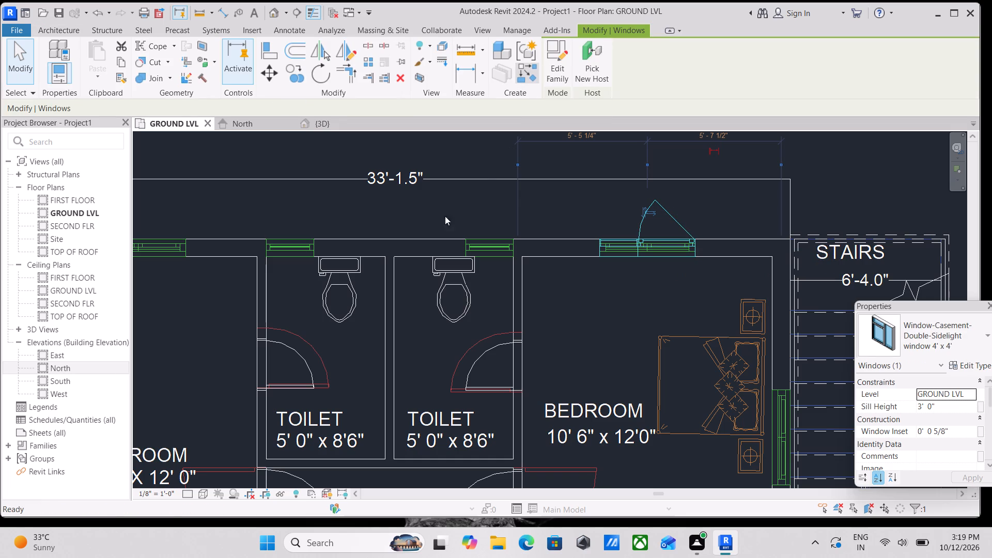
{"action": "scroll", "coordinate": [327, 248], "scroll_direction": "down", "scroll_amount": 2}
{"action": "middle_click_drag", "start_coordinate": [255, 229], "coordinate": [532, 257]}
{"action": "scroll", "coordinate": [461, 270], "scroll_direction": "up", "scroll_amount": 12}
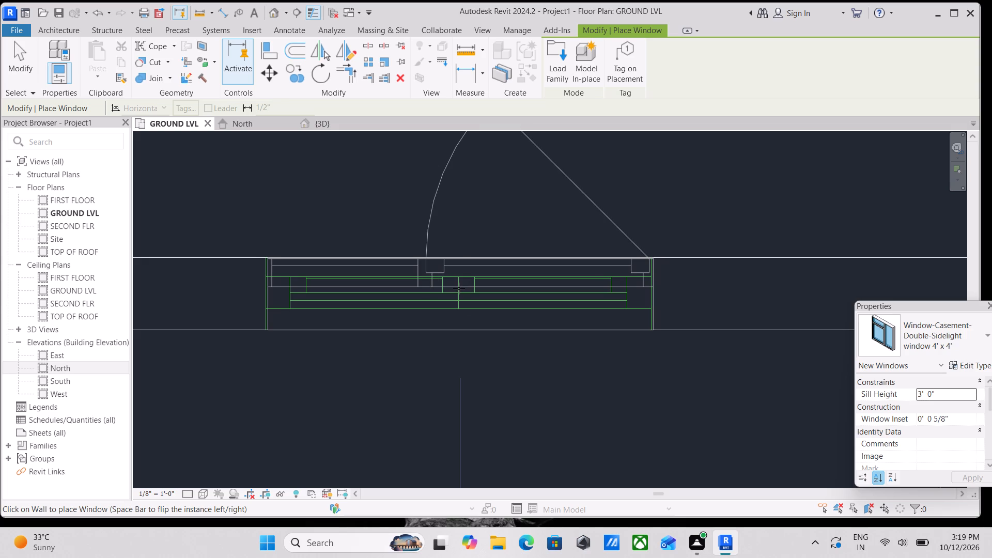
{"action": "left_click", "coordinate": [459, 288]}
{"action": "key", "text": "Escape"}
{"action": "key", "text": "Escape"}
{"action": "scroll", "coordinate": [365, 332], "scroll_direction": "up", "scroll_amount": 3}
{"action": "key", "text": "Escape"}
{"action": "key", "text": "Escape"}
Align that bedroom window's edge farther from the toilets with the matching end of its opening in the CAD plan.
{"action": "middle_click_drag", "start_coordinate": [322, 315], "coordinate": [530, 340]}
{"action": "scroll", "coordinate": [436, 329], "scroll_direction": "up", "scroll_amount": 3}
{"action": "type", "text": "al"}
{"action": "scroll", "coordinate": [415, 337], "scroll_direction": "up", "scroll_amount": 4}
{"action": "left_click", "coordinate": [416, 324]}
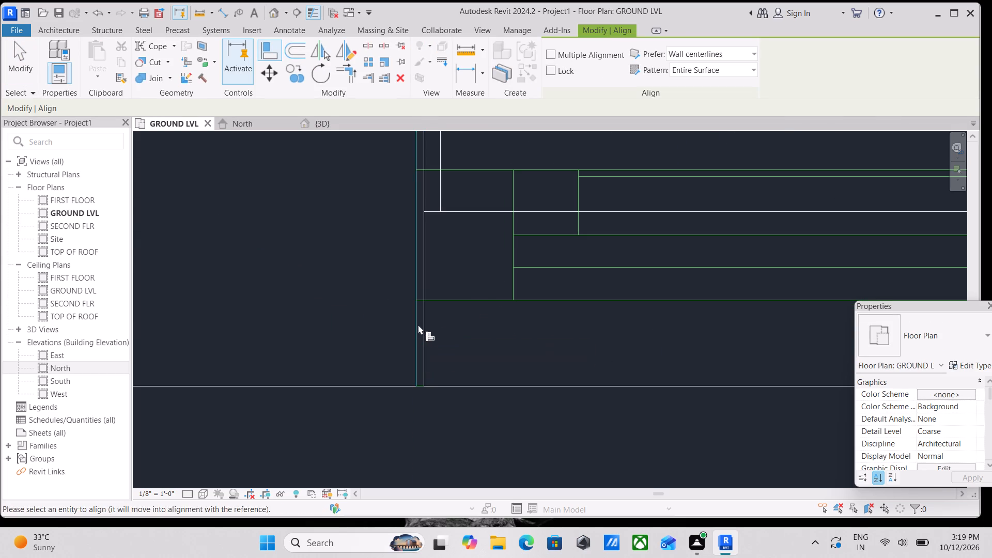
{"action": "left_click", "coordinate": [423, 339]}
{"action": "scroll", "coordinate": [425, 337], "scroll_direction": "down", "scroll_amount": 5}
{"action": "key", "text": "Escape"}
{"action": "key", "text": "Escape"}
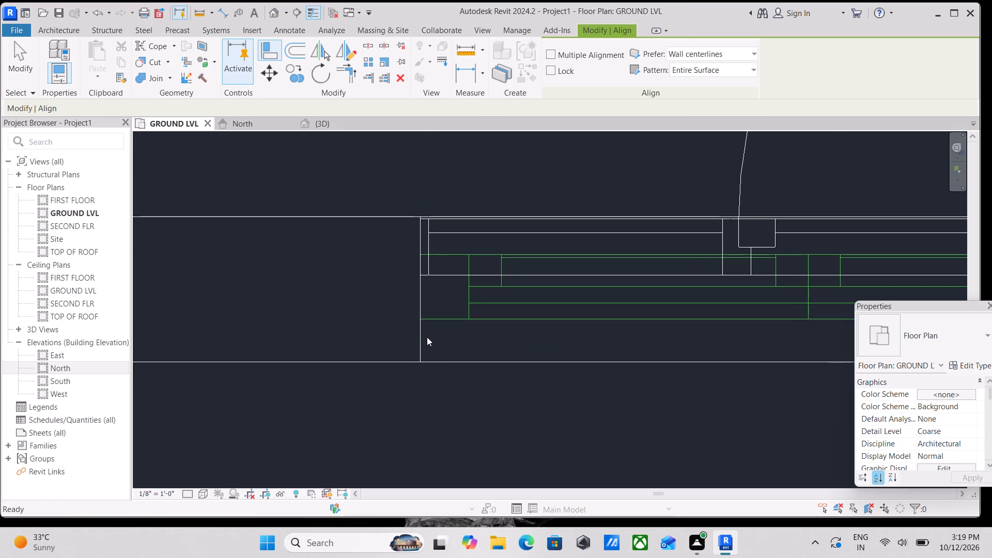
Place a matching window 4' x 4' at the 10' 0" x 12' 0" bedroom's opening in the side exterior wall behind the bed.
{"action": "scroll", "coordinate": [427, 337], "scroll_direction": "down", "scroll_amount": 9}
{"action": "middle_click_drag", "start_coordinate": [435, 361], "coordinate": [510, 221]}
{"action": "scroll", "coordinate": [505, 265], "scroll_direction": "down", "scroll_amount": 5}
{"action": "middle_click_drag", "start_coordinate": [505, 276], "coordinate": [554, 198]}
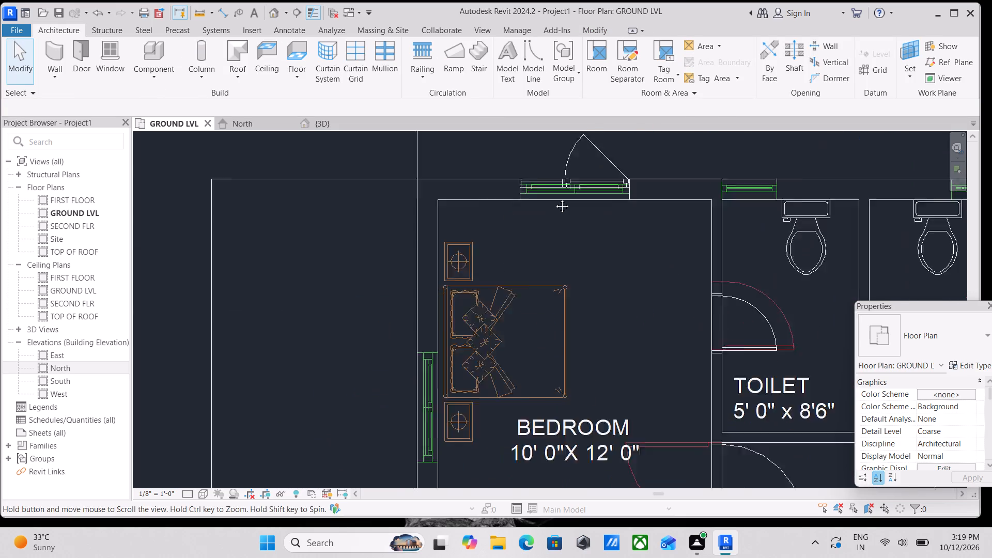
{"action": "middle_click_drag", "start_coordinate": [554, 198], "coordinate": [555, 198]}
{"action": "middle_click_drag", "start_coordinate": [505, 325], "coordinate": [538, 250]}
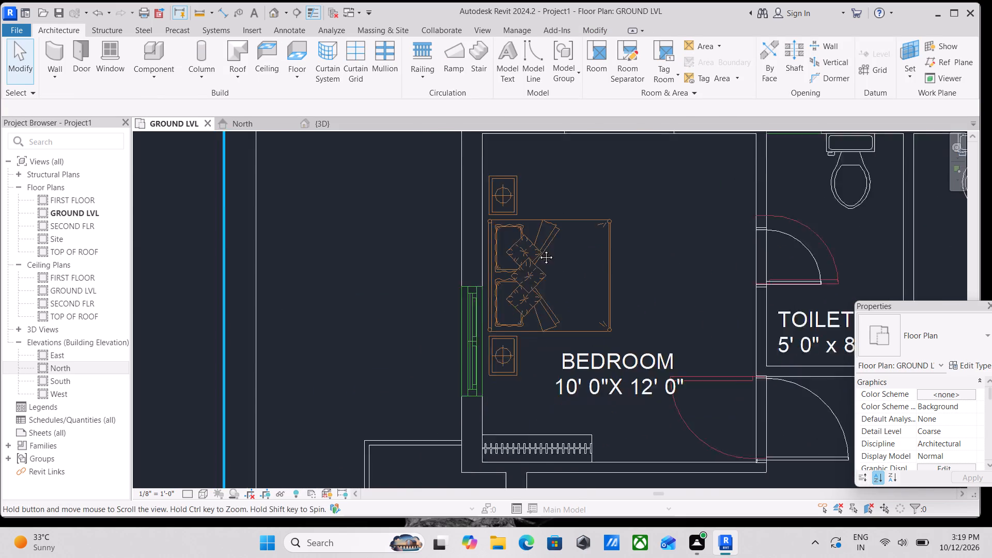
{"action": "middle_click_drag", "start_coordinate": [538, 250], "coordinate": [543, 243]}
{"action": "middle_click_drag", "start_coordinate": [598, 181], "coordinate": [575, 292]}
{"action": "scroll", "coordinate": [575, 292], "scroll_direction": "up", "scroll_amount": 1}
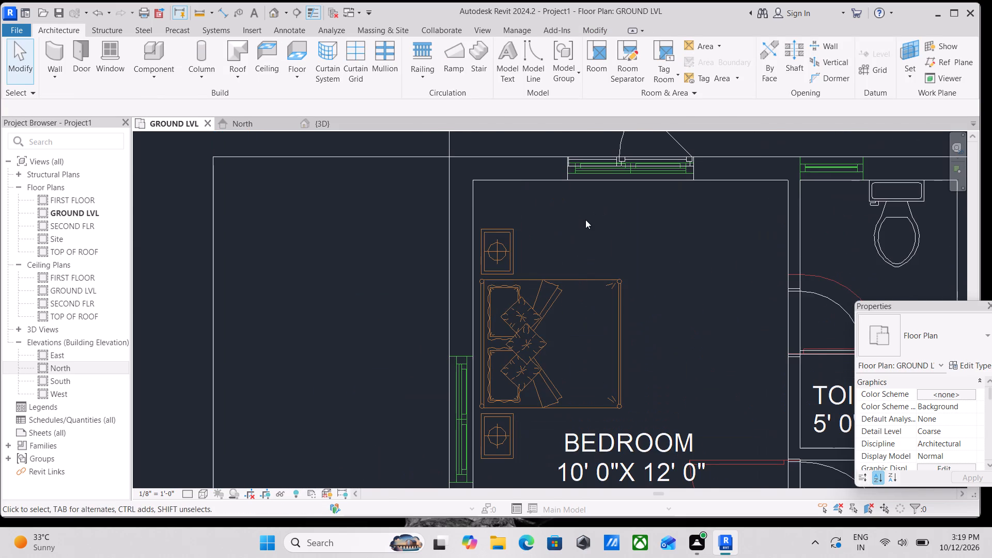
{"action": "left_click", "coordinate": [626, 177]}
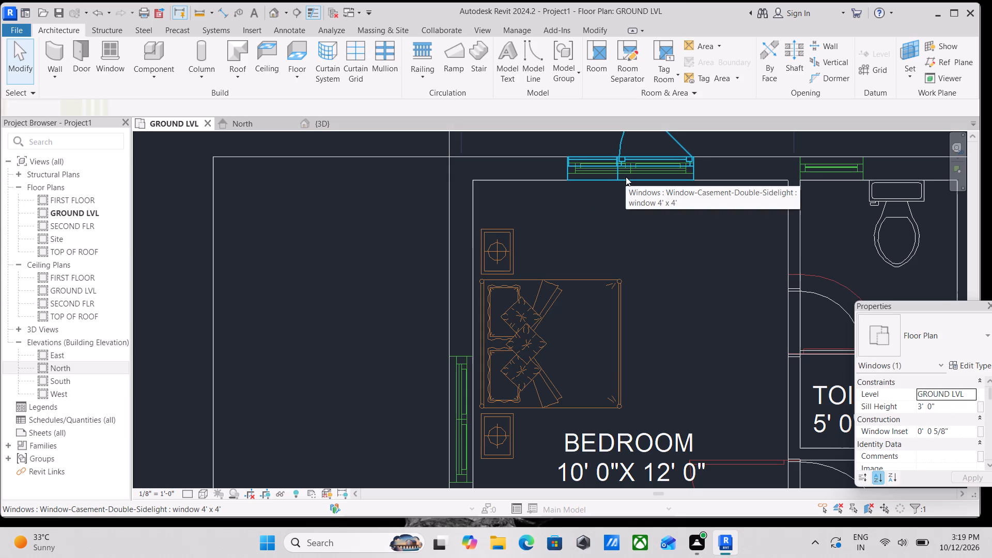
{"action": "type", "text": "cs"}
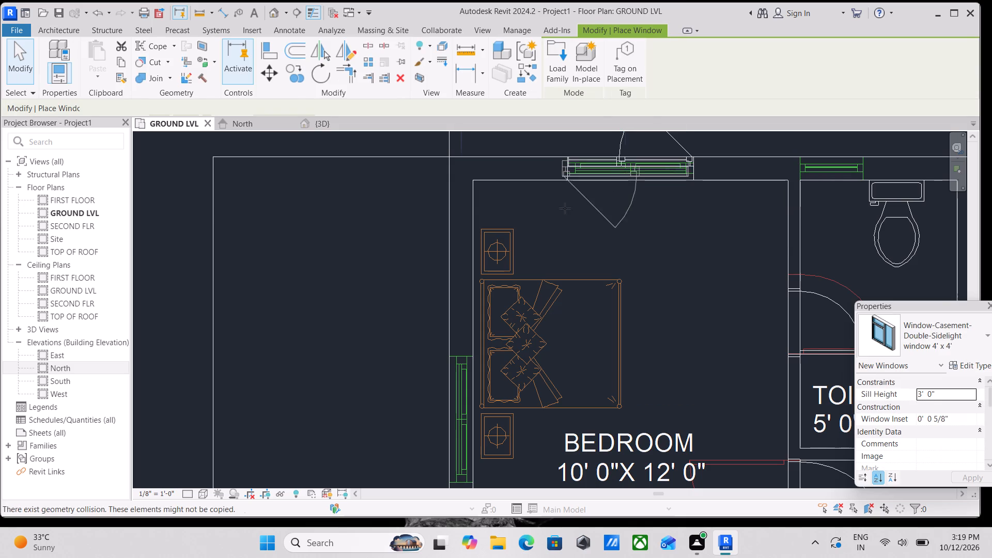
{"action": "middle_click_drag", "start_coordinate": [454, 400], "coordinate": [465, 275]}
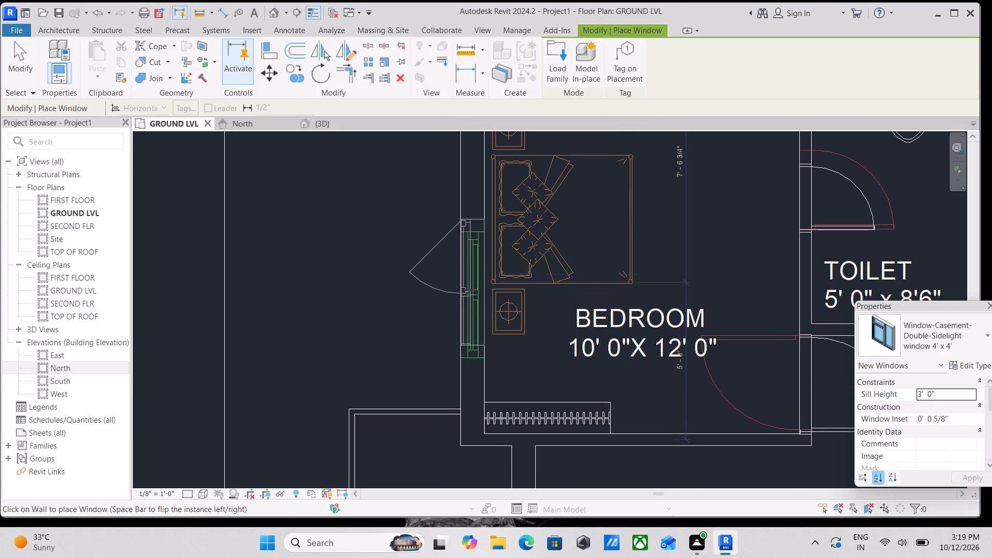
{"action": "scroll", "coordinate": [472, 300], "scroll_direction": "up", "scroll_amount": 5}
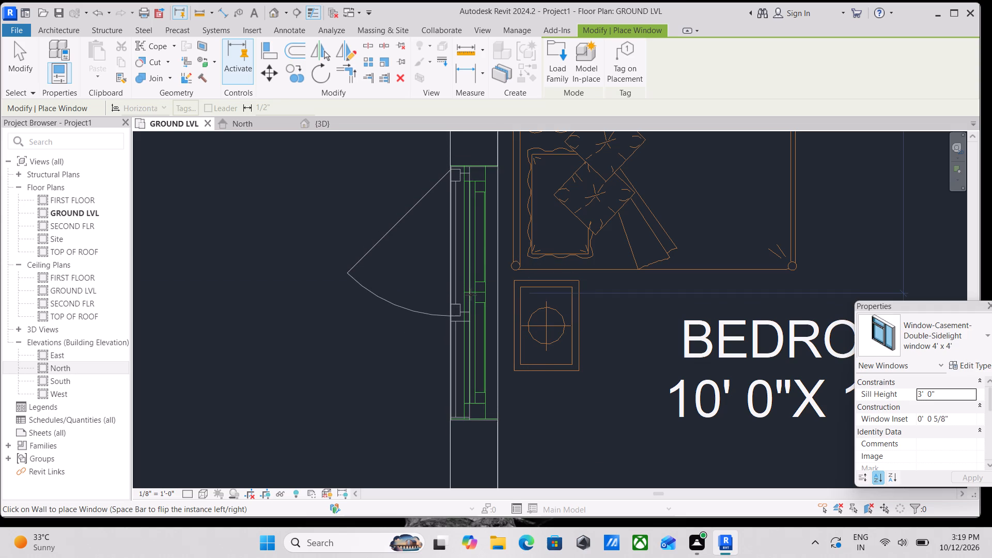
{"action": "left_click", "coordinate": [471, 295]}
{"action": "scroll", "coordinate": [478, 213], "scroll_direction": "up", "scroll_amount": 3}
{"action": "key", "text": "Escape"}
{"action": "key", "text": "Escape"}
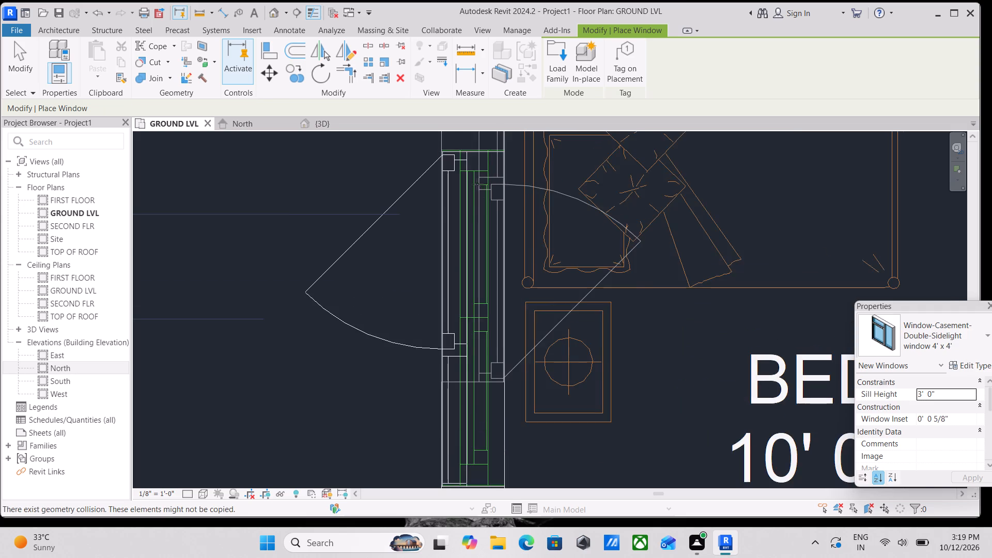
Align the north edge of the window behind that bed with the matching end of its opening in the CAD plan.
{"action": "scroll", "coordinate": [475, 146], "scroll_direction": "up", "scroll_amount": 2}
{"action": "middle_click_drag", "start_coordinate": [475, 150], "coordinate": [468, 265]}
{"action": "scroll", "coordinate": [461, 261], "scroll_direction": "up", "scroll_amount": 7}
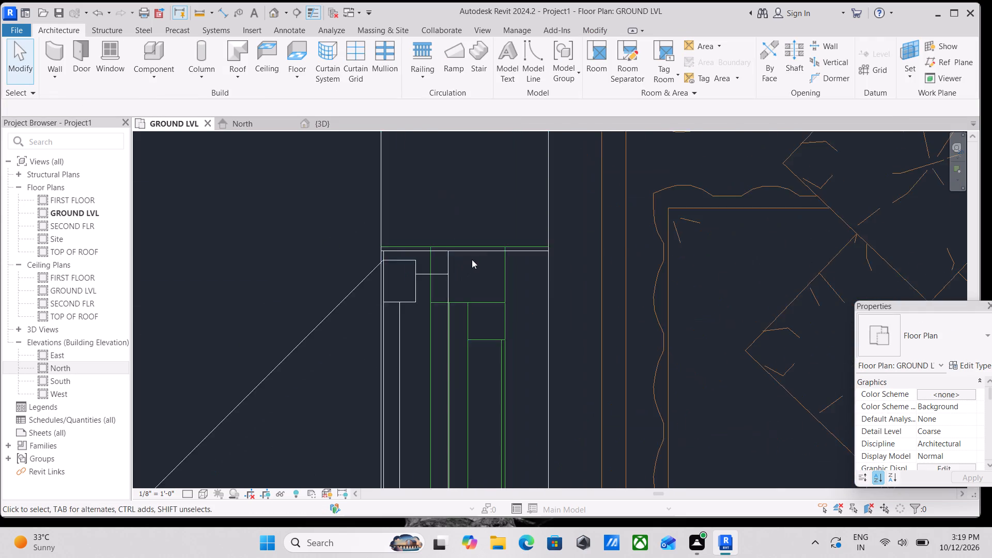
{"action": "middle_click_drag", "start_coordinate": [474, 259], "coordinate": [473, 287]}
{"action": "type", "text": "al"}
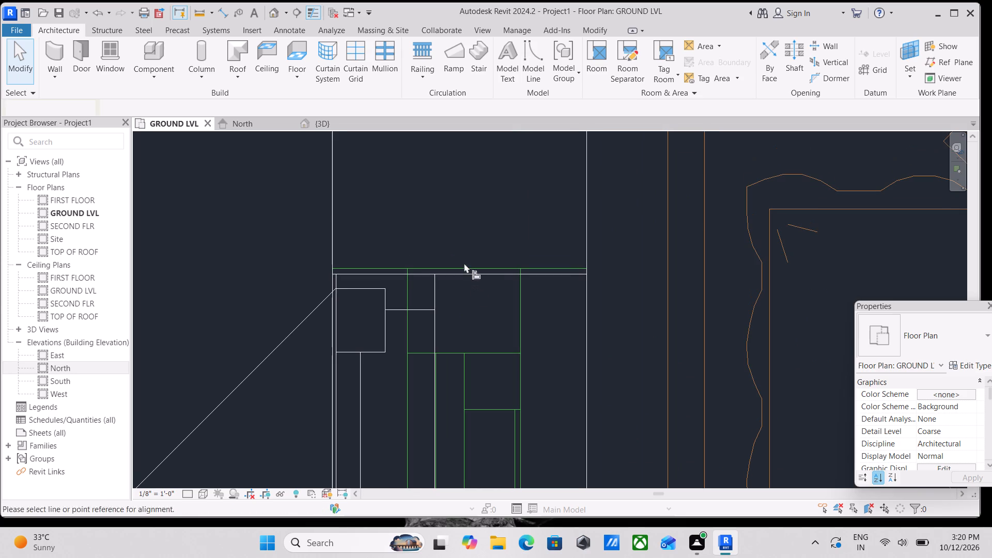
{"action": "scroll", "coordinate": [463, 258], "scroll_direction": "up", "scroll_amount": 3}
{"action": "left_click", "coordinate": [500, 274]}
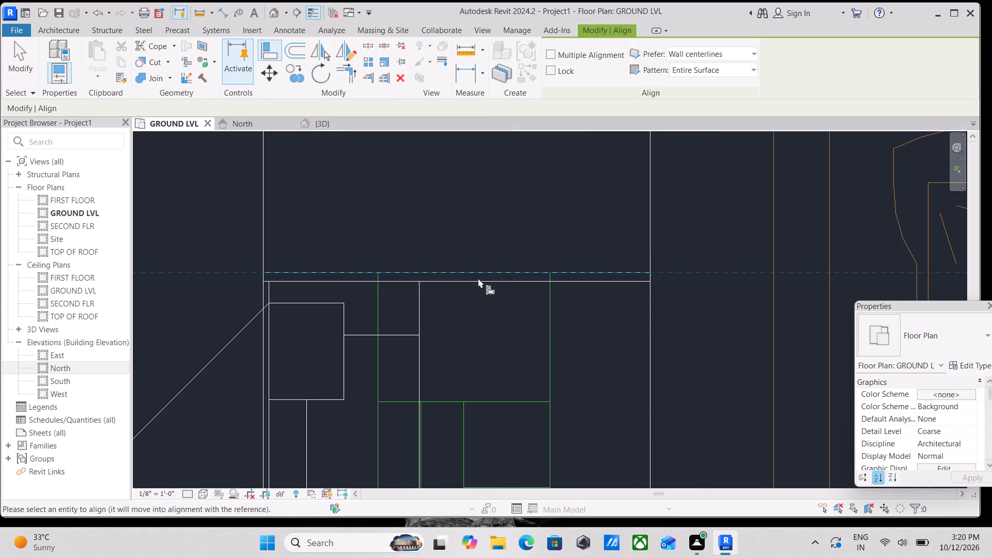
{"action": "left_click", "coordinate": [478, 281]}
{"action": "scroll", "coordinate": [478, 281], "scroll_direction": "down", "scroll_amount": 4}
{"action": "key", "text": "Escape"}
{"action": "scroll", "coordinate": [478, 281], "scroll_direction": "down", "scroll_amount": 6}
{"action": "key", "text": "Escape"}
{"action": "scroll", "coordinate": [485, 303], "scroll_direction": "down", "scroll_amount": 16}
Examine the living room window and look over the ground floor plan for openings still without windows.
{"action": "middle_click_drag", "start_coordinate": [484, 326], "coordinate": [474, 185]}
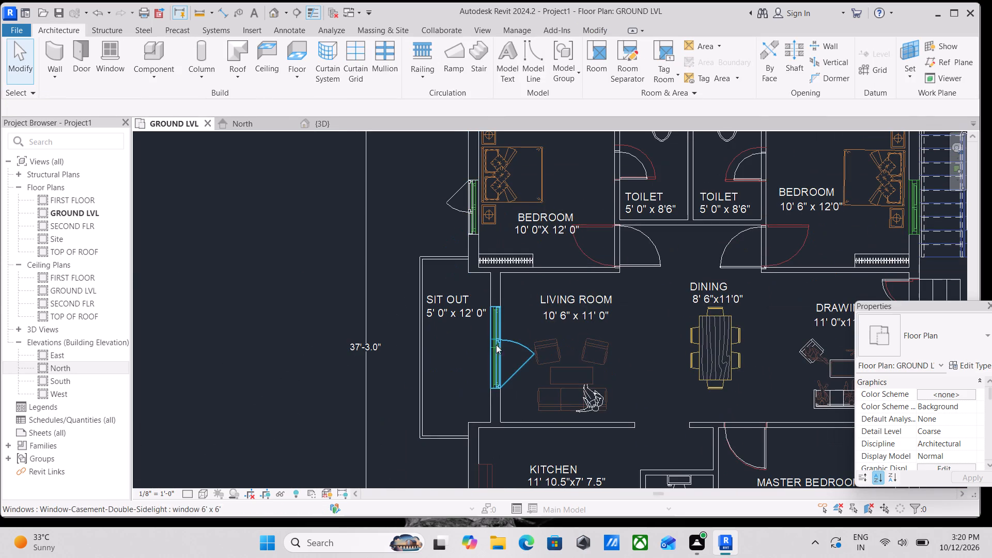
{"action": "middle_click_drag", "start_coordinate": [501, 351], "coordinate": [508, 280]}
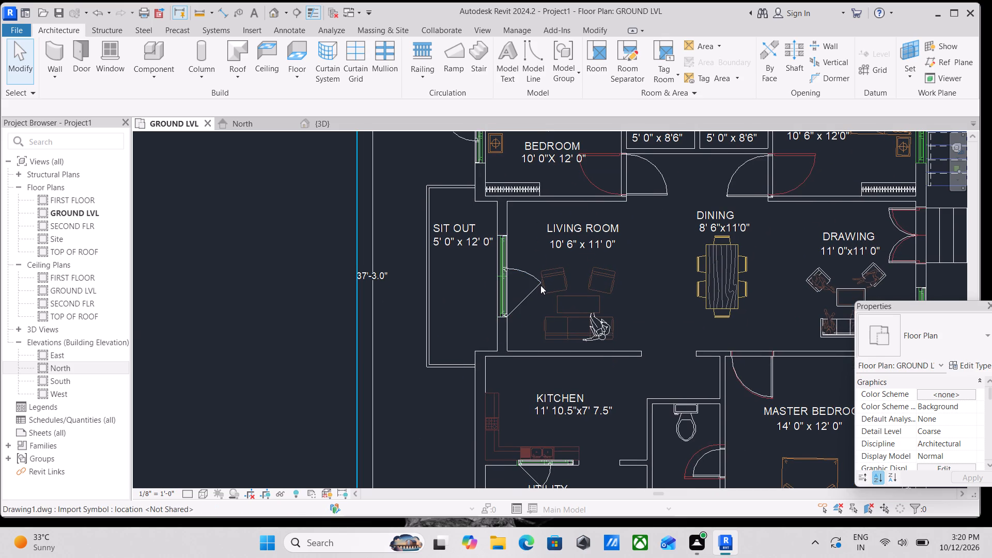
{"action": "left_click", "coordinate": [540, 285]}
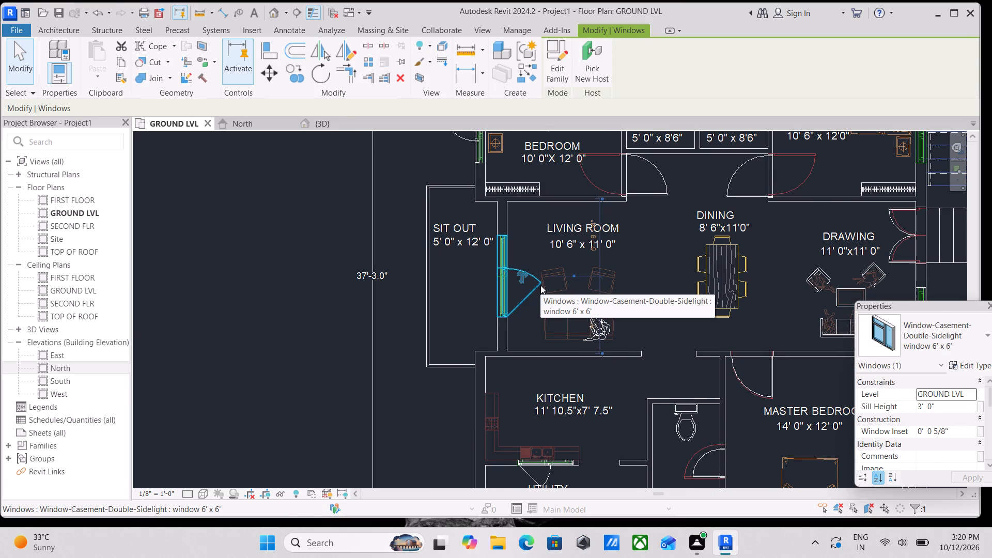
{"action": "key", "text": "Escape"}
{"action": "scroll", "coordinate": [502, 278], "scroll_direction": "up", "scroll_amount": 3}
{"action": "scroll", "coordinate": [502, 278], "scroll_direction": "down", "scroll_amount": 3}
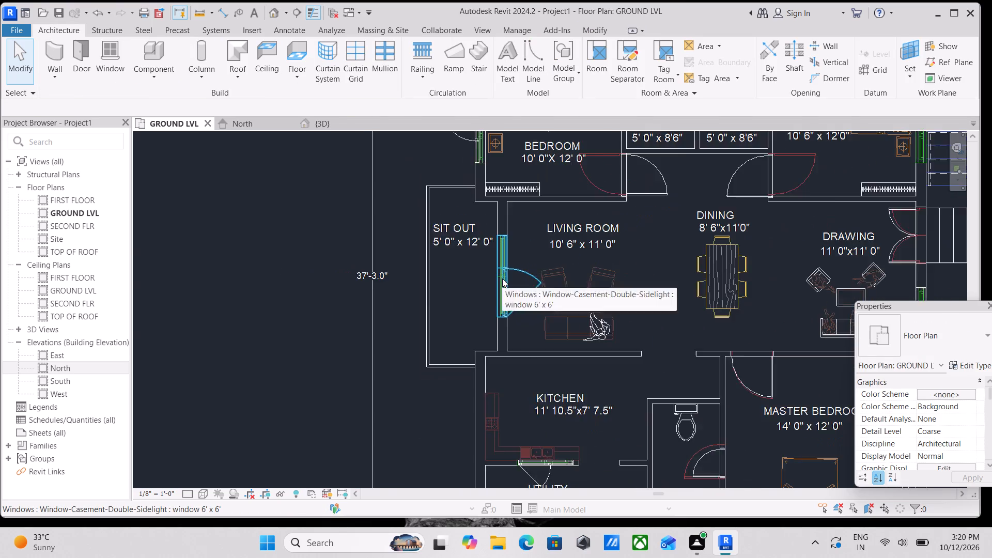
{"action": "scroll", "coordinate": [502, 278], "scroll_direction": "down", "scroll_amount": 1}
{"action": "scroll", "coordinate": [600, 284], "scroll_direction": "down", "scroll_amount": 2}
{"action": "middle_click_drag", "start_coordinate": [617, 284], "coordinate": [605, 235]}
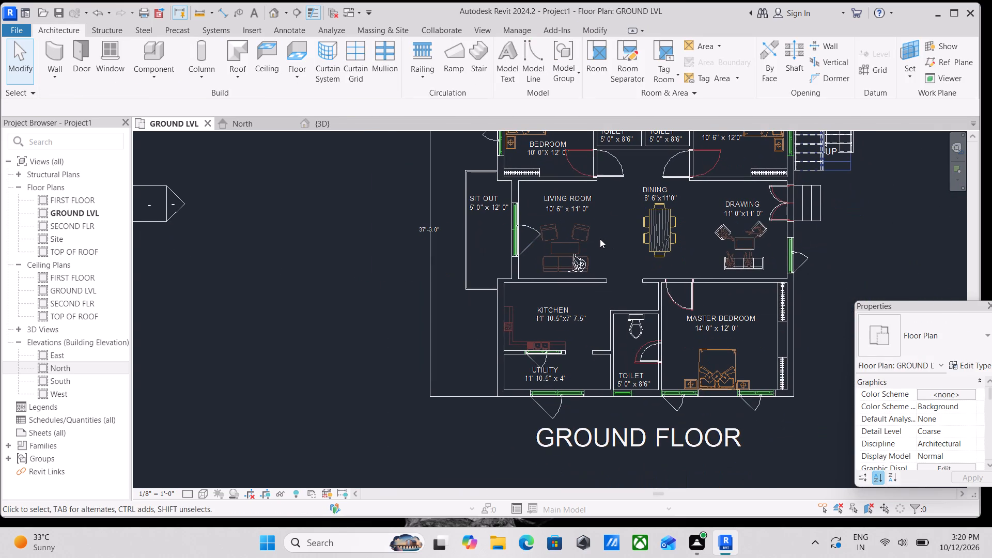
{"action": "scroll", "coordinate": [611, 246], "scroll_direction": "down", "scroll_amount": 1}
{"action": "middle_click_drag", "start_coordinate": [611, 246], "coordinate": [607, 244]}
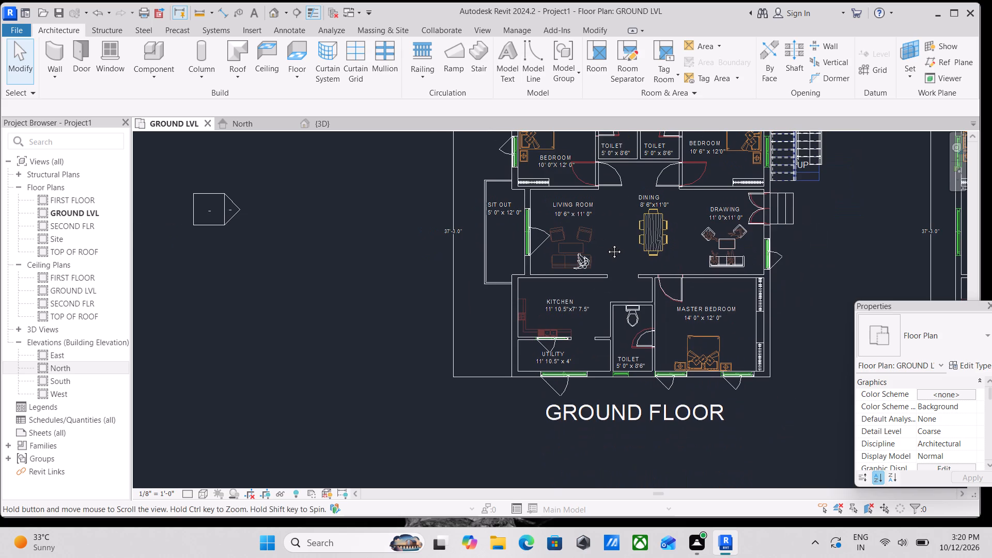
{"action": "middle_click_drag", "start_coordinate": [607, 244], "coordinate": [578, 226]}
{"action": "middle_click_drag", "start_coordinate": [577, 226], "coordinate": [545, 309]}
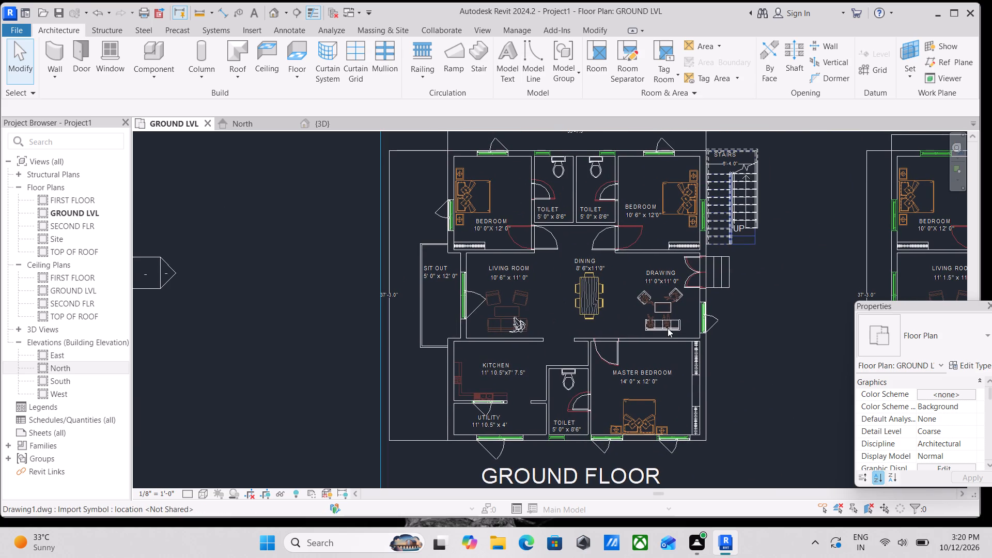
Place a double-sidelight casement window 4' x 4' at the 10' 6" x 12' 0" bedroom's opening in the exterior wall beside the stairs.
{"action": "middle_click_drag", "start_coordinate": [722, 280], "coordinate": [718, 347]}
{"action": "scroll", "coordinate": [696, 278], "scroll_direction": "up", "scroll_amount": 3}
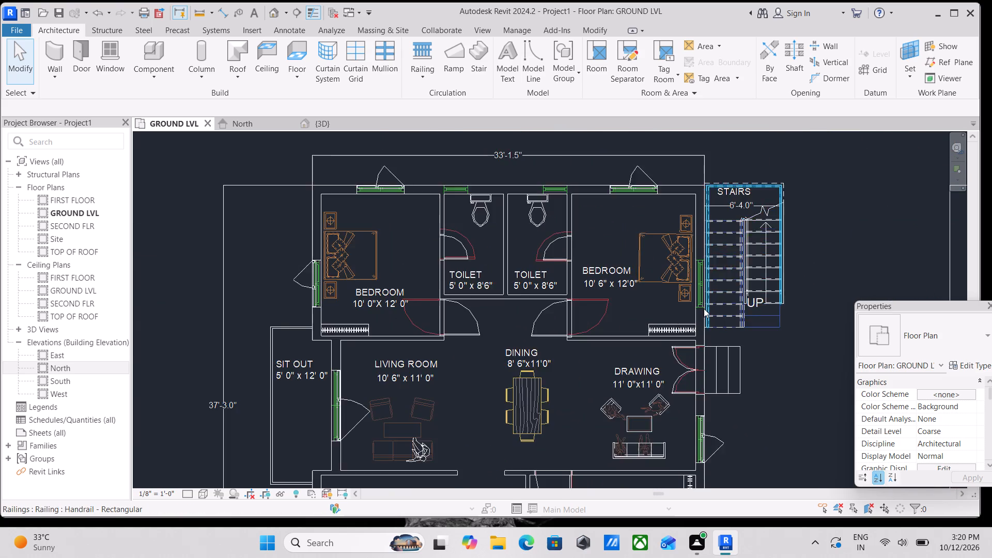
{"action": "scroll", "coordinate": [704, 308], "scroll_direction": "up", "scroll_amount": 5}
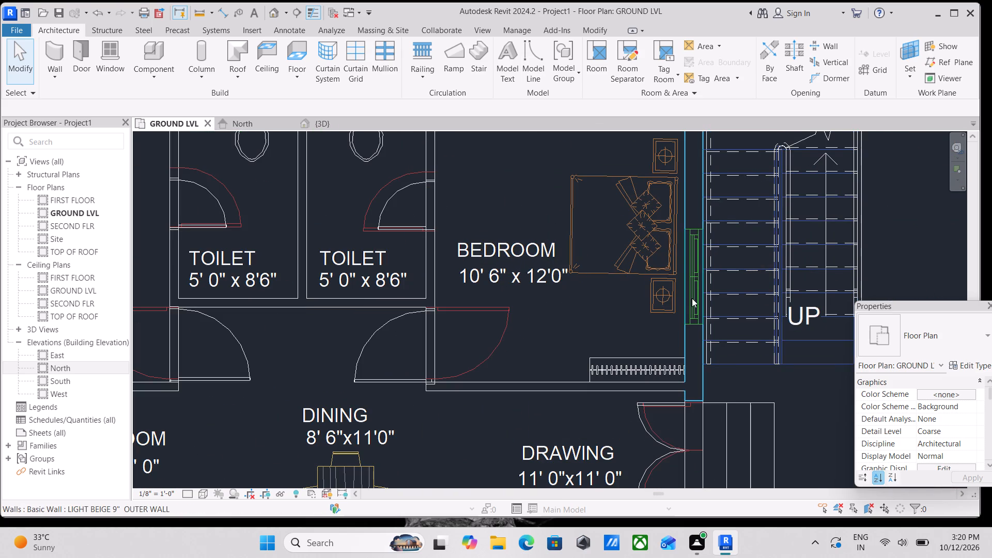
{"action": "middle_click_drag", "start_coordinate": [694, 290], "coordinate": [671, 334]}
{"action": "key", "text": "w"}
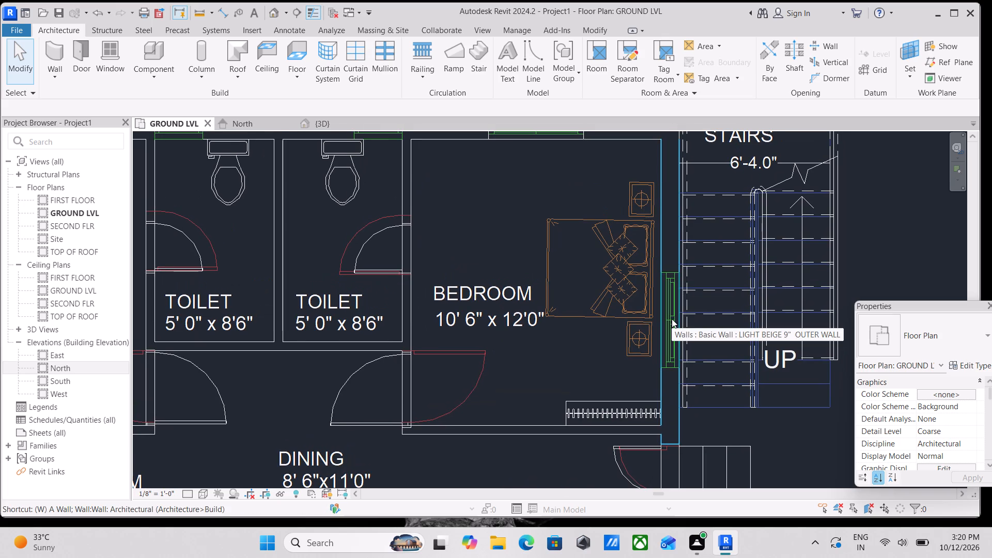
{"action": "key", "text": "n"}
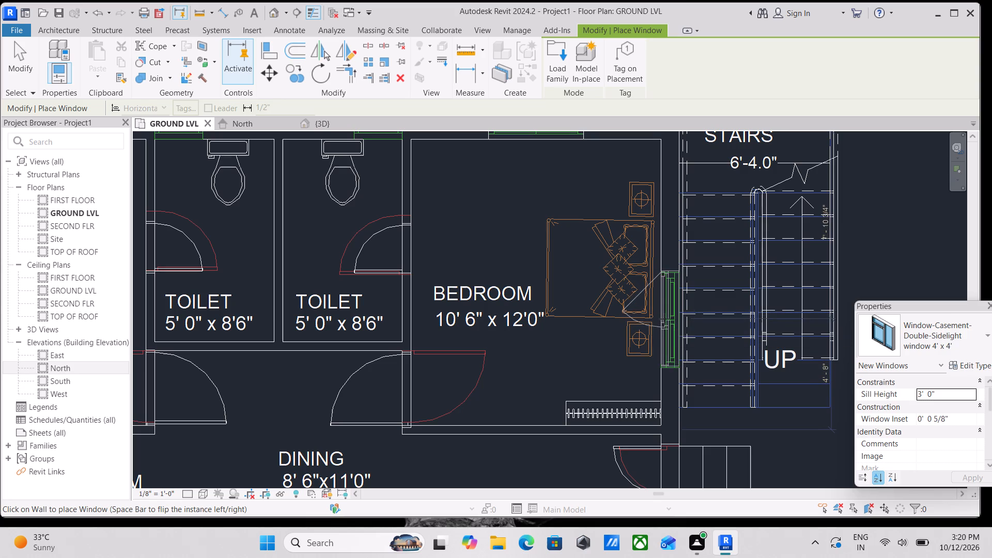
{"action": "left_click", "coordinate": [665, 322]}
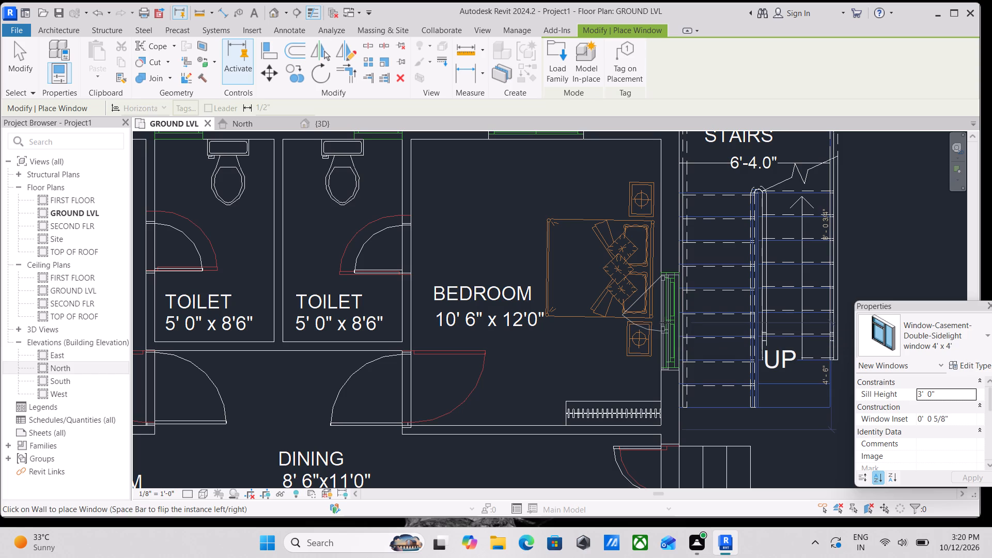
{"action": "scroll", "coordinate": [667, 295], "scroll_direction": "up", "scroll_amount": 3}
{"action": "key", "text": "Escape"}
{"action": "scroll", "coordinate": [667, 268], "scroll_direction": "up", "scroll_amount": 4}
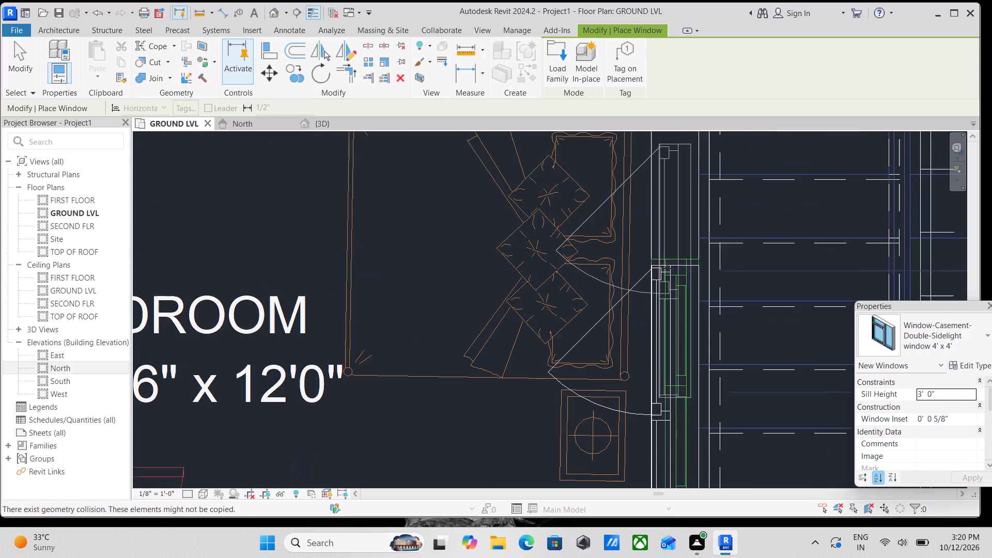
{"action": "key", "text": "Escape"}
{"action": "scroll", "coordinate": [670, 284], "scroll_direction": "up", "scroll_amount": 3}
{"action": "key", "text": "Escape"}
Align the north edge of the stair-side bedroom window with the matching end of its opening in the CAD plan.
{"action": "scroll", "coordinate": [671, 267], "scroll_direction": "up", "scroll_amount": 2}
{"action": "middle_click_drag", "start_coordinate": [671, 265], "coordinate": [665, 297]}
{"action": "type", "text": "al"}
{"action": "scroll", "coordinate": [675, 279], "scroll_direction": "up", "scroll_amount": 3}
{"action": "left_click", "coordinate": [690, 266]}
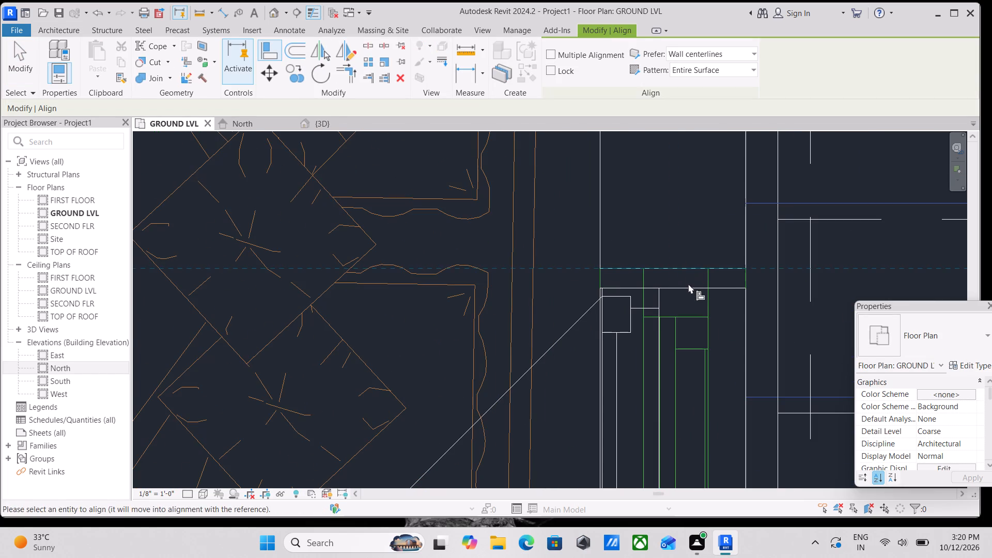
{"action": "left_click", "coordinate": [688, 285]}
{"action": "scroll", "coordinate": [688, 285], "scroll_direction": "down", "scroll_amount": 4}
{"action": "key", "text": "Escape"}
{"action": "scroll", "coordinate": [688, 286], "scroll_direction": "down", "scroll_amount": 5}
{"action": "key", "text": "Escape"}
{"action": "scroll", "coordinate": [685, 288], "scroll_direction": "down", "scroll_amount": 4}
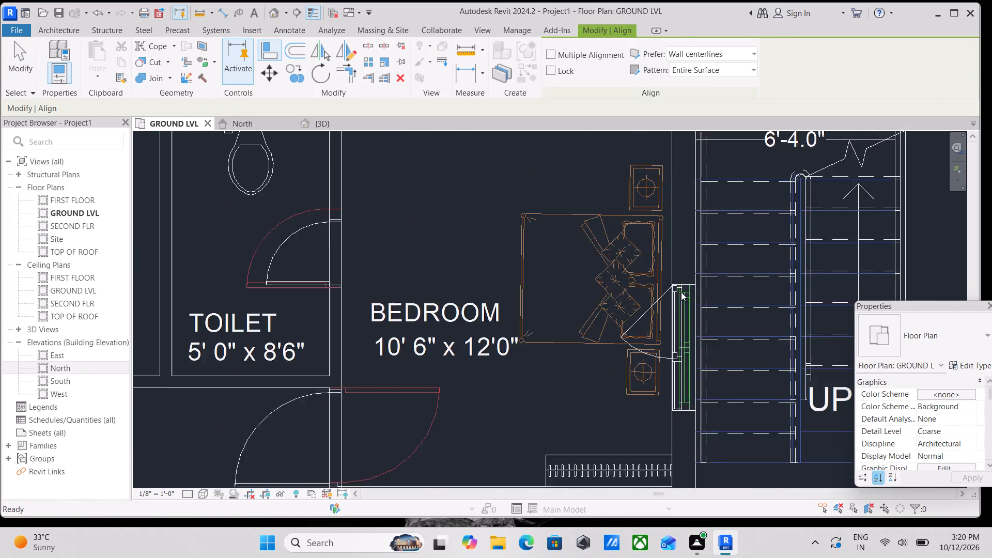
Switch to the 3D view to check the placed windows on the building.
{"action": "scroll", "coordinate": [633, 235], "scroll_direction": "down", "scroll_amount": 4}
{"action": "scroll", "coordinate": [559, 261], "scroll_direction": "down", "scroll_amount": 3}
{"action": "middle_click_drag", "start_coordinate": [559, 262], "coordinate": [573, 252]}
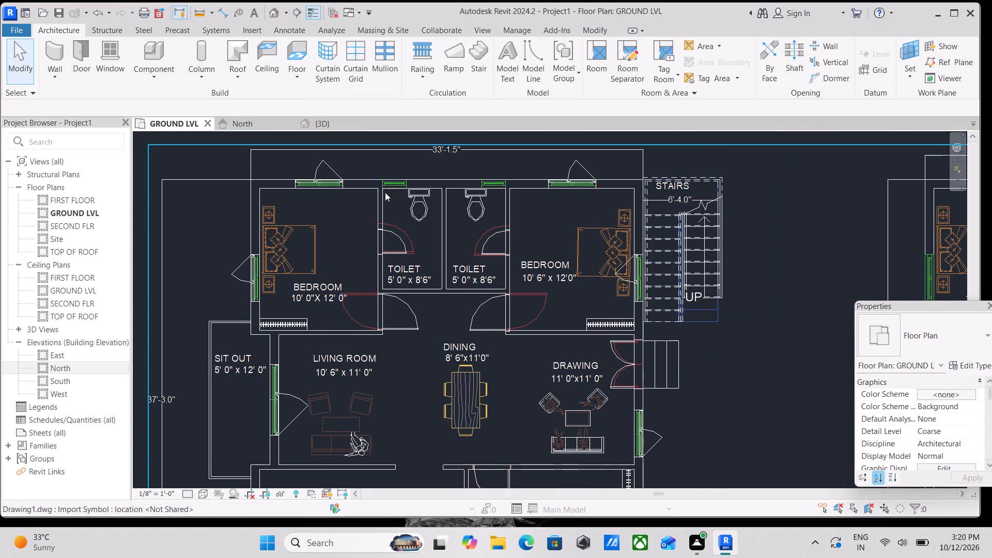
{"action": "left_click", "coordinate": [317, 123]}
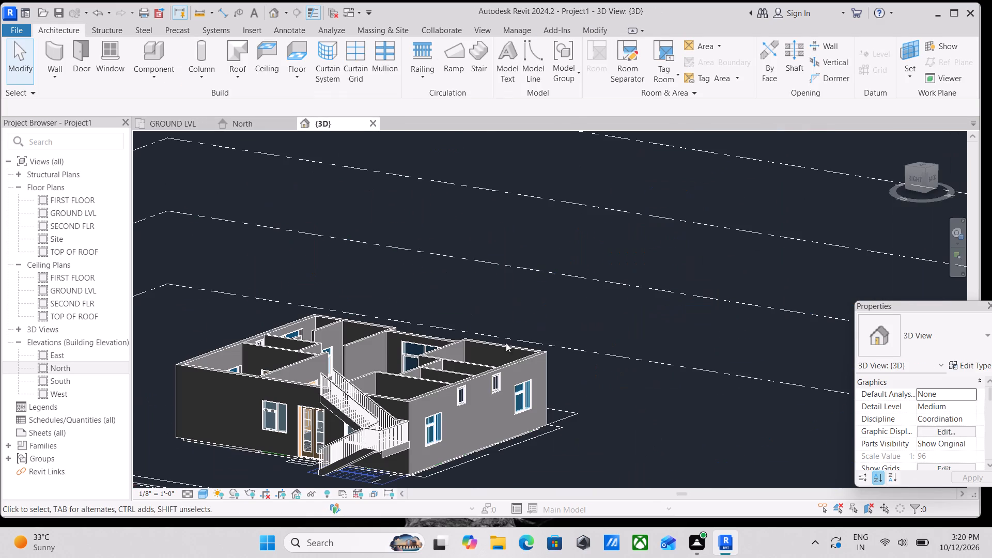
Examine the ground floor model from all around, checking the placed windows and doors against the room layout.
{"action": "middle_click_drag", "start_coordinate": [508, 428], "coordinate": [568, 392], "text": "shift"}
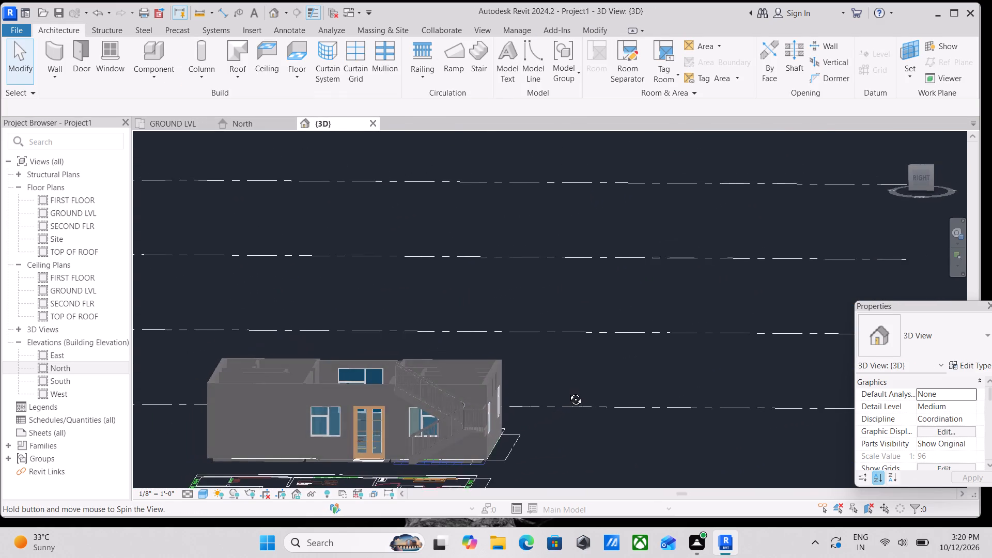
{"action": "middle_click_drag", "start_coordinate": [568, 392], "coordinate": [308, 427], "text": "shift"}
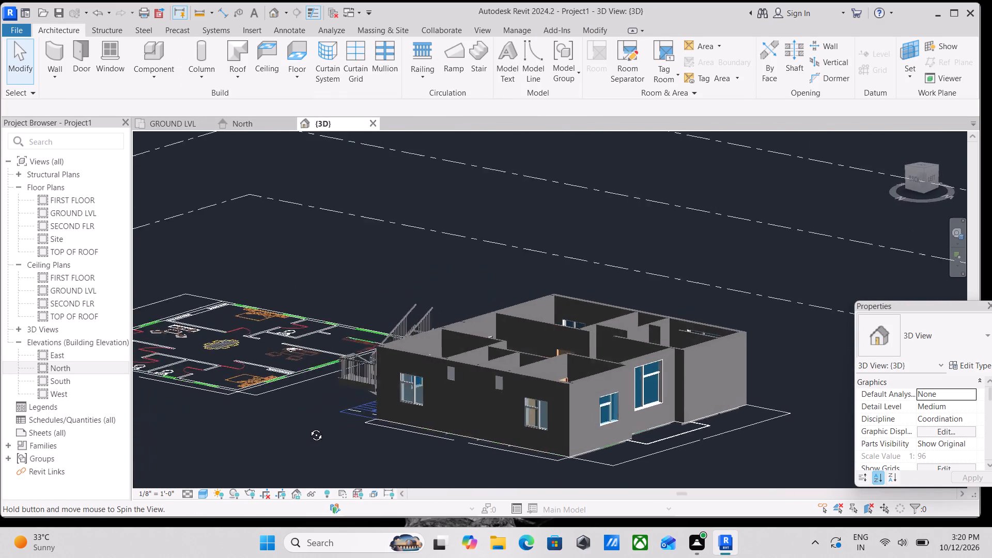
{"action": "middle_click_drag", "start_coordinate": [308, 427], "coordinate": [264, 423], "text": "shift"}
{"action": "middle_click_drag", "start_coordinate": [585, 456], "coordinate": [430, 450], "text": "shift"}
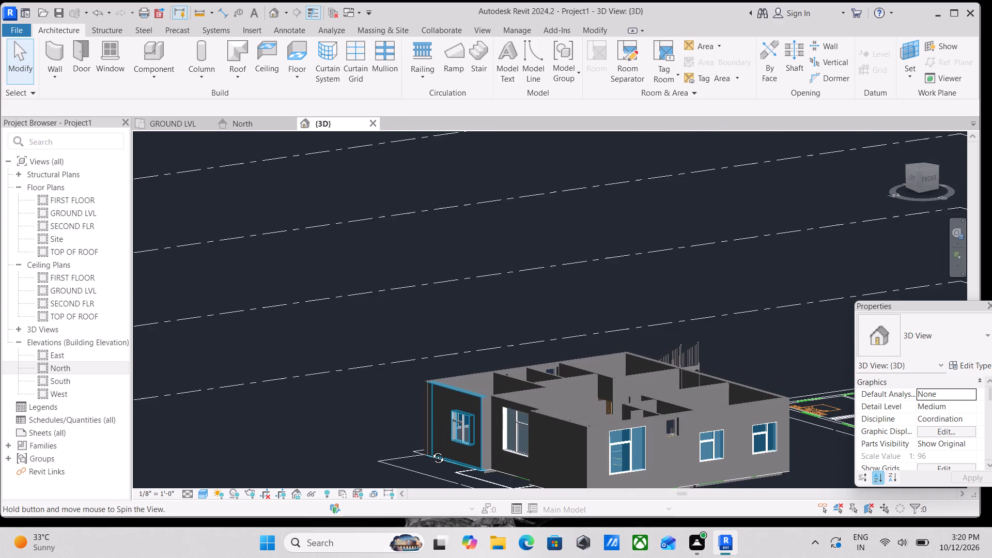
{"action": "middle_click_drag", "start_coordinate": [430, 450], "coordinate": [632, 544], "text": "shift"}
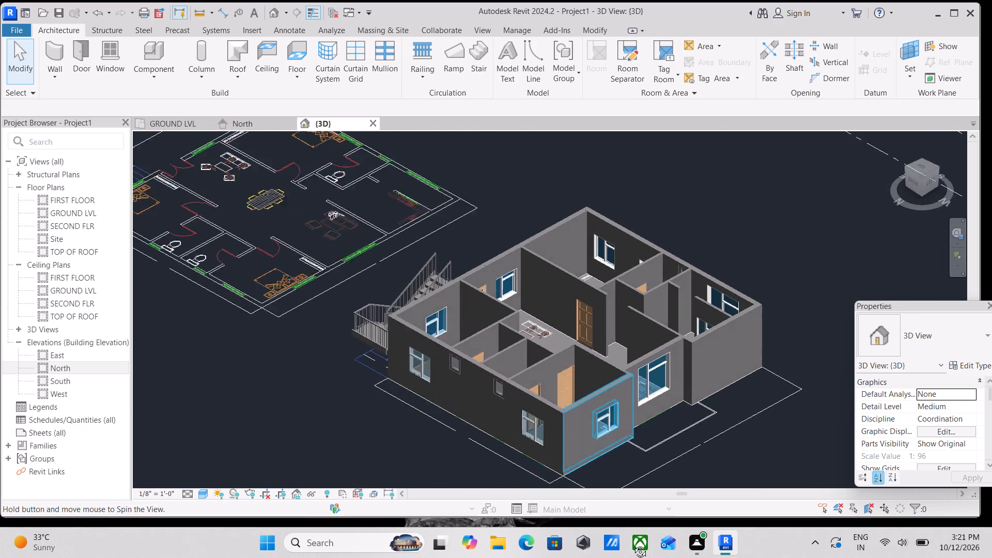
{"action": "middle_click_drag", "start_coordinate": [632, 544], "coordinate": [597, 542], "text": "shift"}
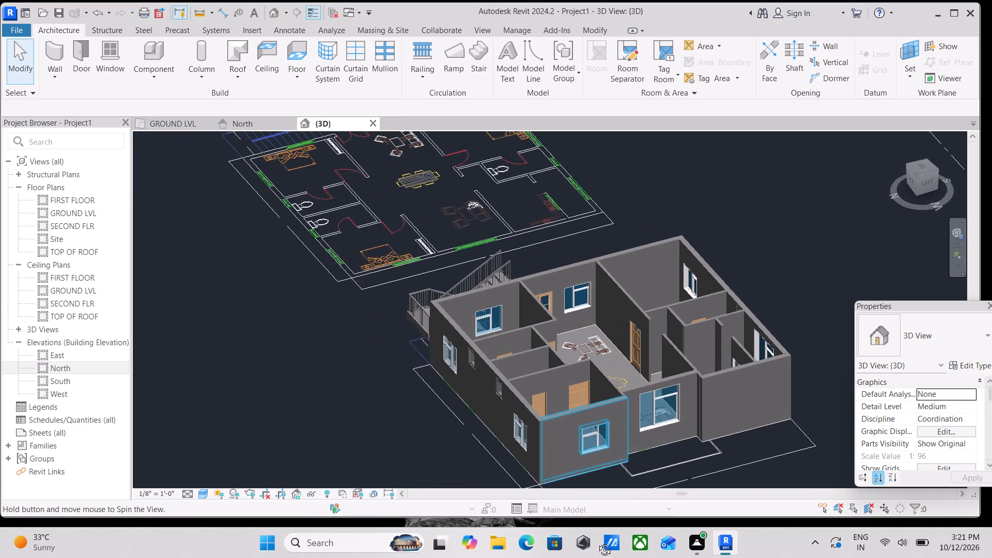
{"action": "middle_click_drag", "start_coordinate": [597, 542], "coordinate": [615, 517], "text": "shift"}
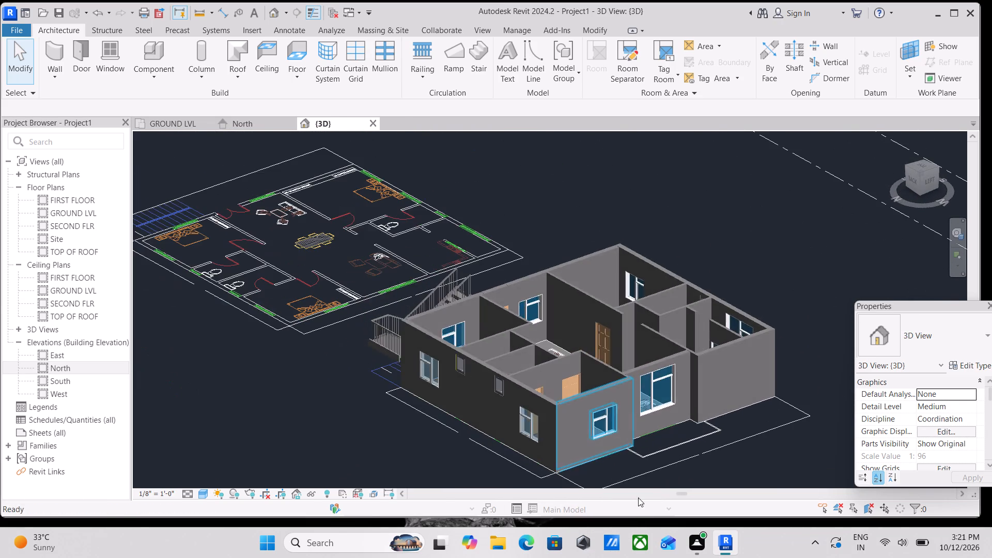
{"action": "middle_click_drag", "start_coordinate": [688, 450], "coordinate": [709, 547], "text": "shift"}
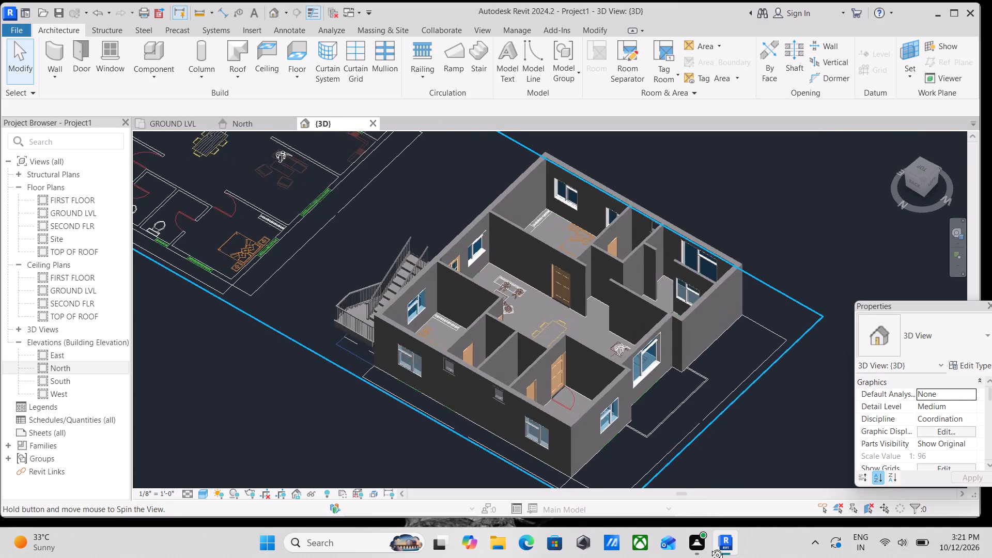
{"action": "middle_click_drag", "start_coordinate": [709, 547], "coordinate": [680, 428], "text": "shift"}
{"action": "middle_click_drag", "start_coordinate": [683, 427], "coordinate": [664, 442], "text": "shift"}
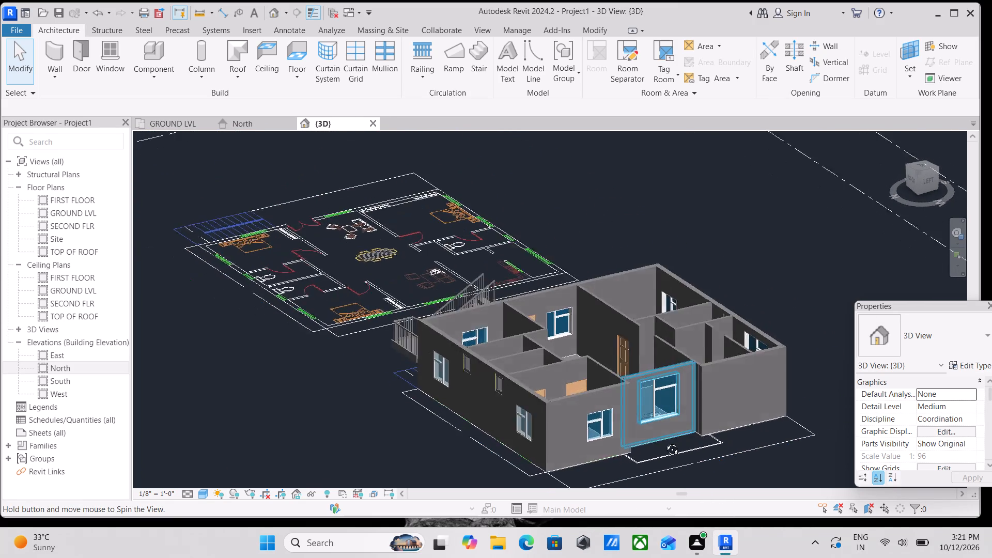
{"action": "middle_click_drag", "start_coordinate": [664, 442], "coordinate": [578, 409], "text": "shift"}
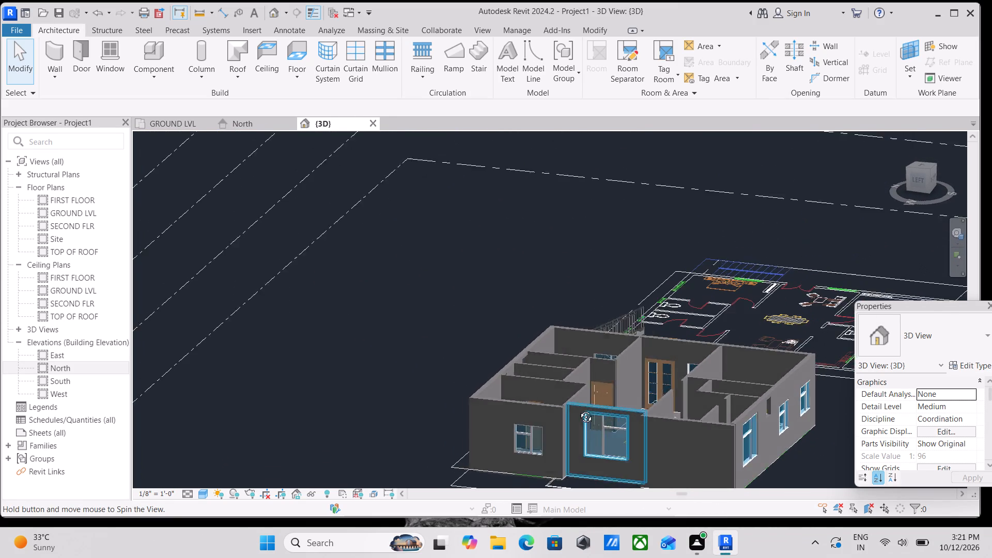
{"action": "middle_click_drag", "start_coordinate": [578, 409], "coordinate": [579, 409], "text": "shift"}
{"action": "middle_click_drag", "start_coordinate": [600, 460], "coordinate": [718, 420], "text": "shift"}
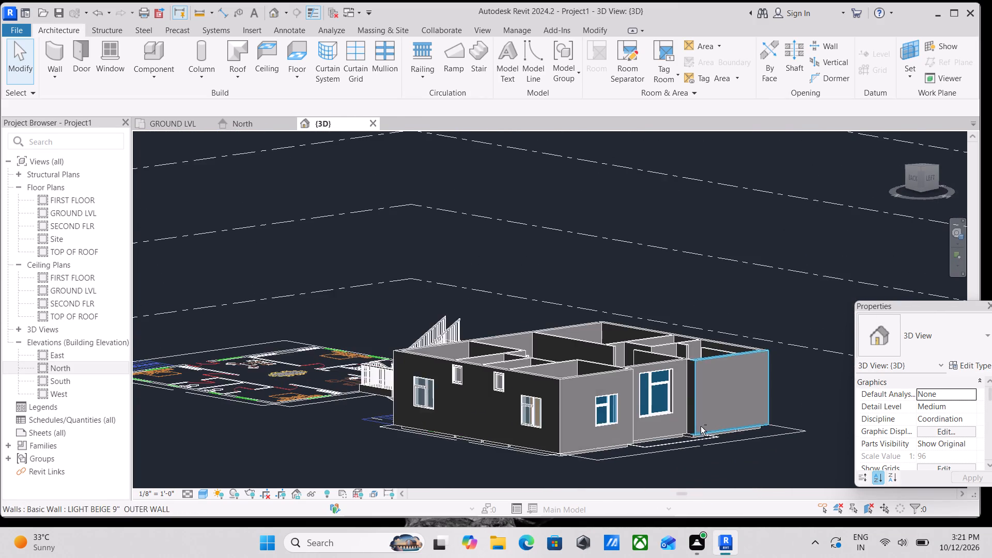
Examine the front wall's windows and the main door, windows and staircase on the adjoining stair-side wall.
{"action": "middle_click_drag", "start_coordinate": [701, 426], "coordinate": [486, 442], "text": "shift"}
{"action": "scroll", "coordinate": [670, 487], "scroll_direction": "down", "scroll_amount": 2}
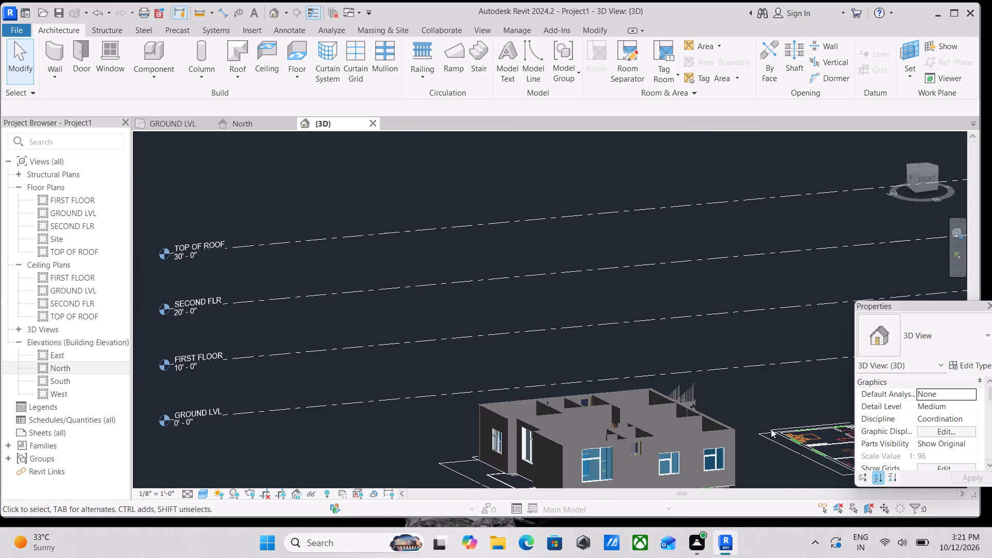
{"action": "scroll", "coordinate": [773, 427], "scroll_direction": "down", "scroll_amount": 1}
{"action": "middle_click_drag", "start_coordinate": [773, 427], "coordinate": [730, 393]}
{"action": "scroll", "coordinate": [729, 432], "scroll_direction": "up", "scroll_amount": 5}
{"action": "middle_click_drag", "start_coordinate": [700, 435], "coordinate": [674, 437], "text": "shift"}
{"action": "scroll", "coordinate": [696, 435], "scroll_direction": "up", "scroll_amount": 1, "text": "shift"}
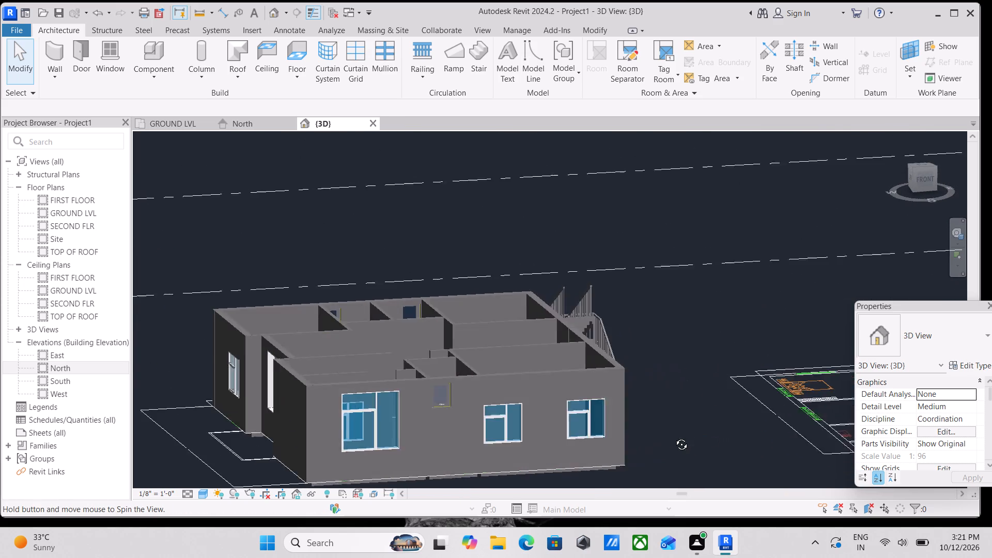
{"action": "middle_click_drag", "start_coordinate": [674, 437], "coordinate": [585, 443], "text": "shift"}
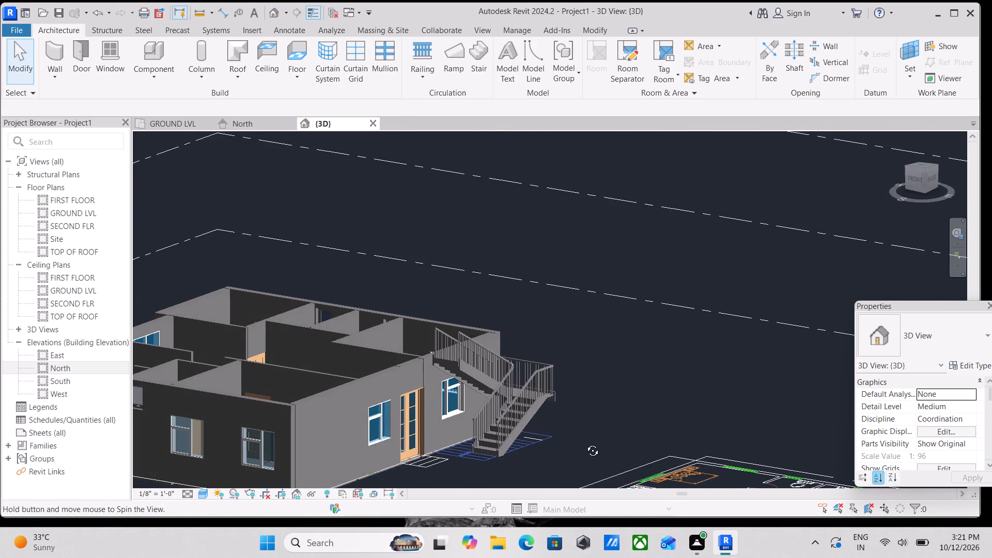
{"action": "middle_click_drag", "start_coordinate": [585, 443], "coordinate": [622, 423], "text": "shift"}
{"action": "scroll", "coordinate": [619, 428], "scroll_direction": "down", "scroll_amount": 2}
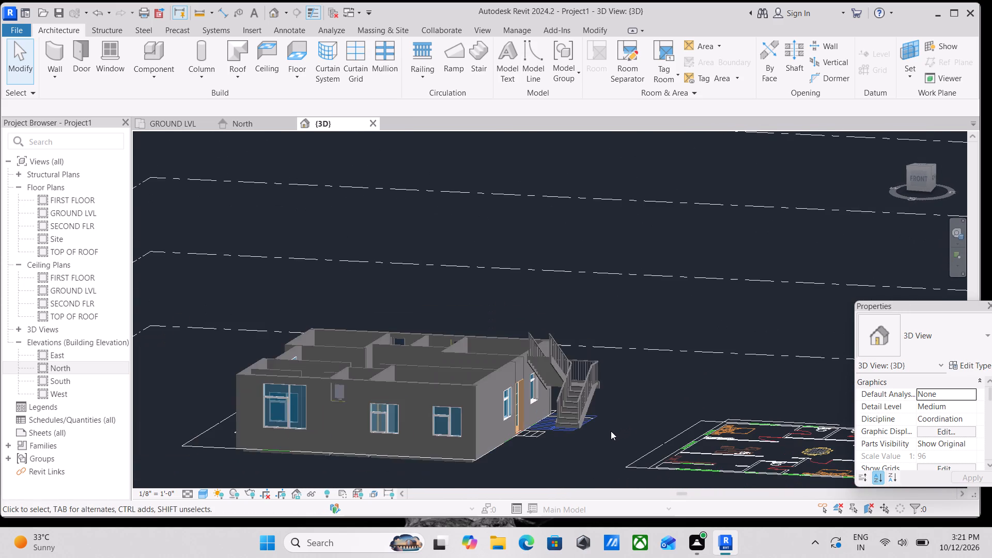
{"action": "middle_click_drag", "start_coordinate": [609, 431], "coordinate": [567, 440], "text": "shift"}
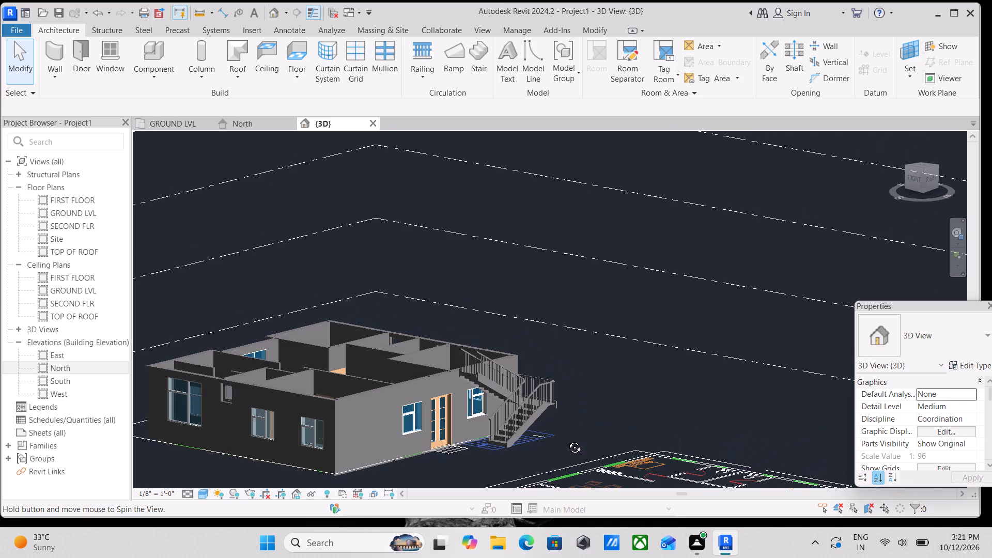
{"action": "middle_click_drag", "start_coordinate": [567, 440], "coordinate": [607, 423], "text": "shift"}
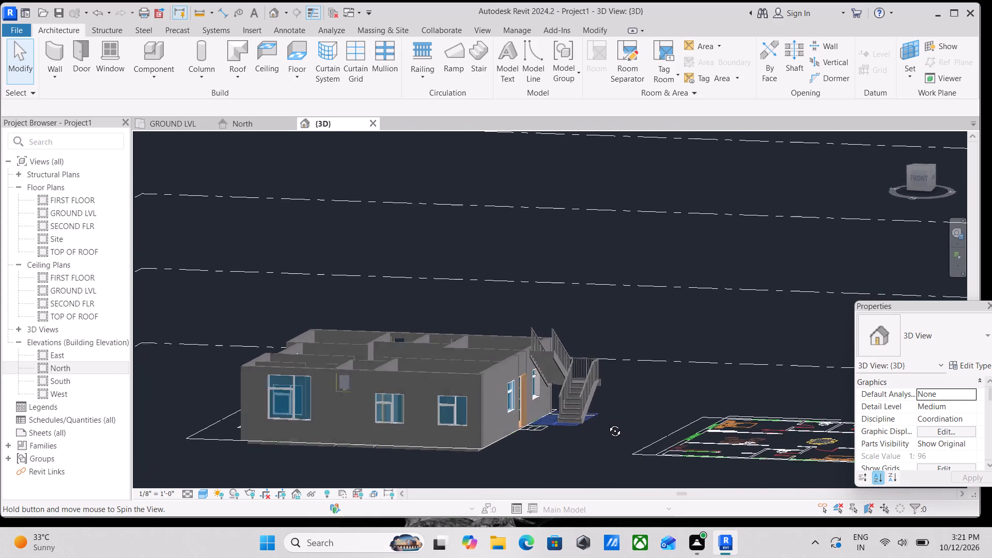
{"action": "middle_click_drag", "start_coordinate": [607, 423], "coordinate": [570, 431], "text": "shift"}
{"action": "scroll", "coordinate": [570, 431], "scroll_direction": "down", "scroll_amount": 1}
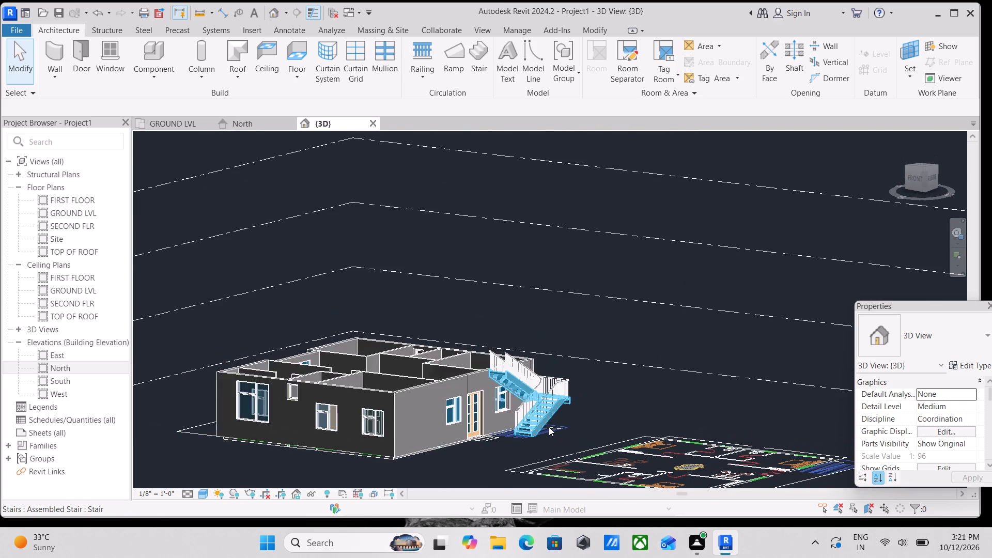
{"action": "scroll", "coordinate": [549, 427], "scroll_direction": "down", "scroll_amount": 1}
{"action": "scroll", "coordinate": [547, 427], "scroll_direction": "up", "scroll_amount": 4}
{"action": "middle_click_drag", "start_coordinate": [547, 430], "coordinate": [577, 432]}
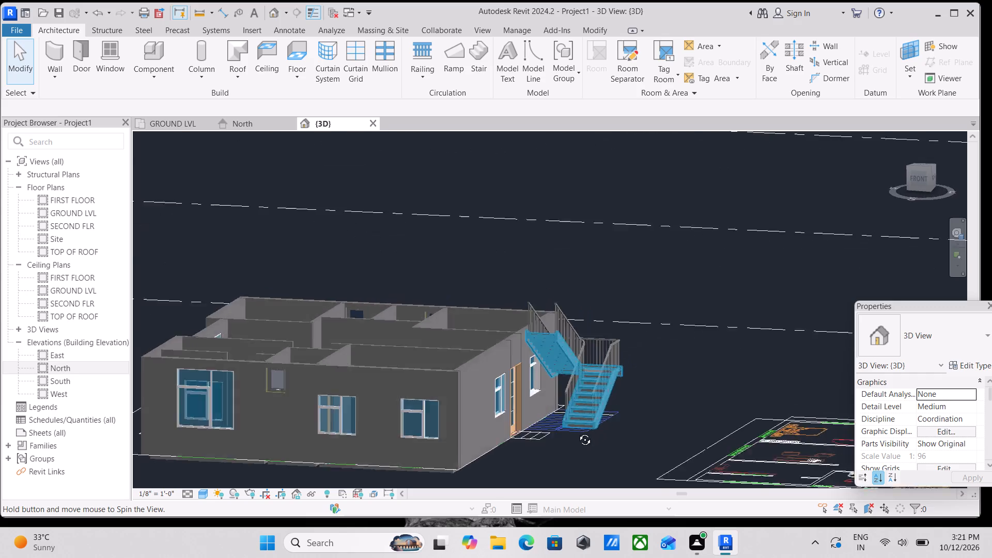
{"action": "middle_click_drag", "start_coordinate": [577, 432], "coordinate": [539, 435]}
{"action": "scroll", "coordinate": [538, 435], "scroll_direction": "up", "scroll_amount": 1, "text": "shift"}
{"action": "scroll", "coordinate": [538, 435], "scroll_direction": "down", "scroll_amount": 3}
{"action": "middle_click_drag", "start_coordinate": [531, 428], "coordinate": [552, 425]}
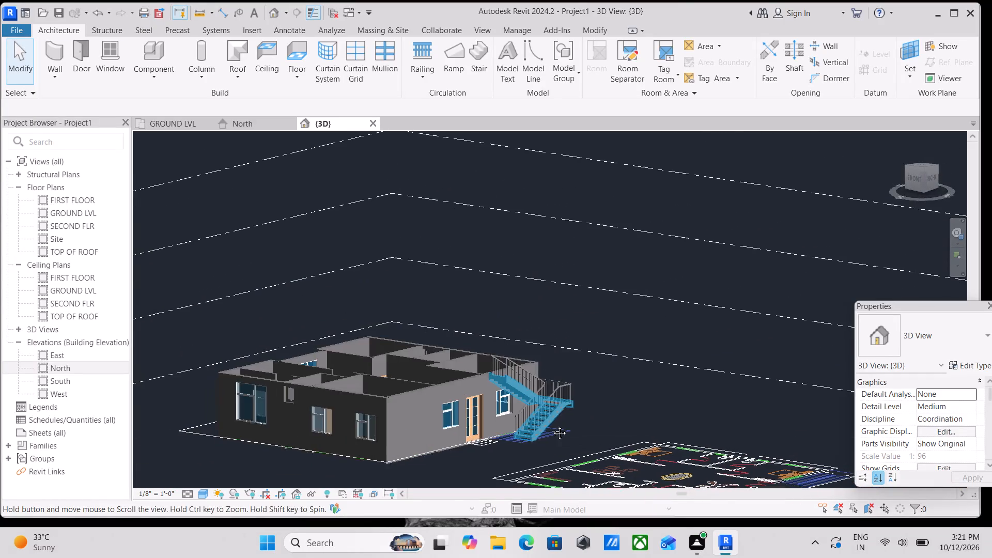
{"action": "middle_click_drag", "start_coordinate": [552, 425], "coordinate": [601, 432]}
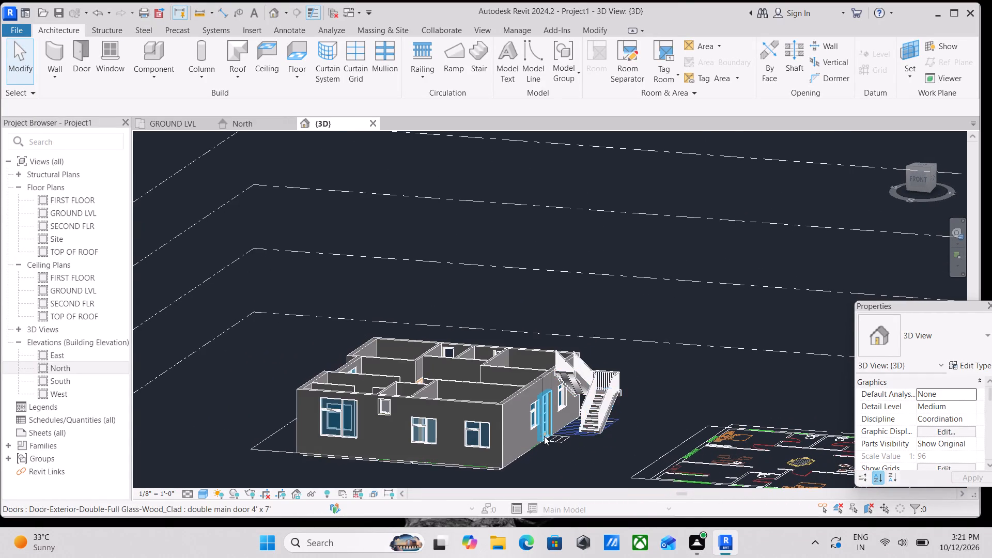
{"action": "scroll", "coordinate": [544, 436], "scroll_direction": "up", "scroll_amount": 2}
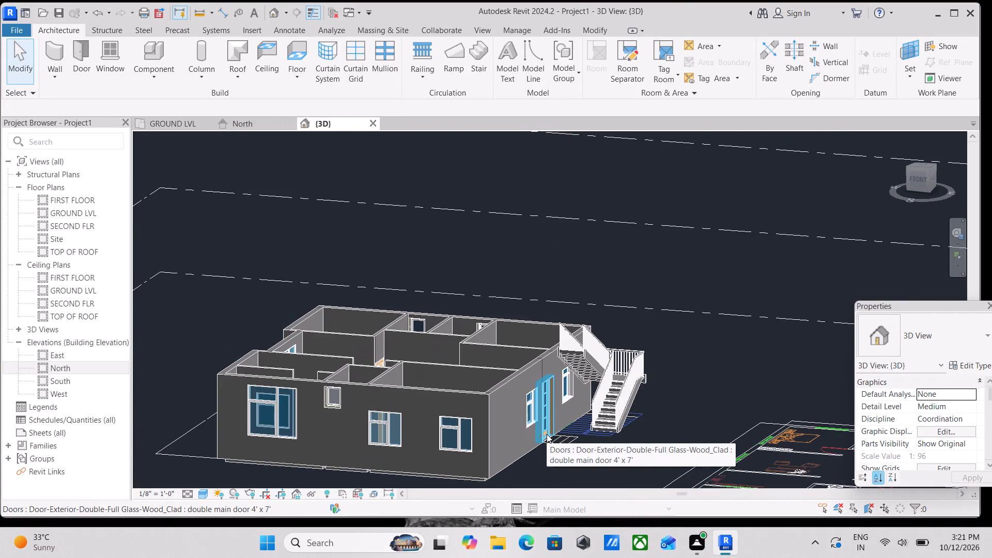
{"action": "scroll", "coordinate": [547, 434], "scroll_direction": "down", "scroll_amount": 1}
{"action": "middle_click_drag", "start_coordinate": [547, 434], "coordinate": [617, 428], "text": "shift"}
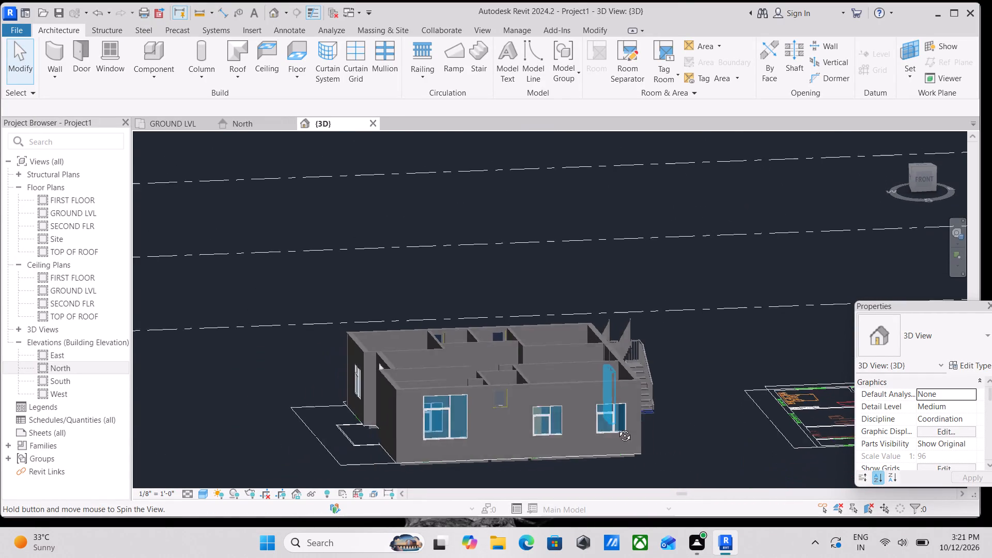
{"action": "middle_click_drag", "start_coordinate": [617, 428], "coordinate": [624, 455], "text": "shift"}
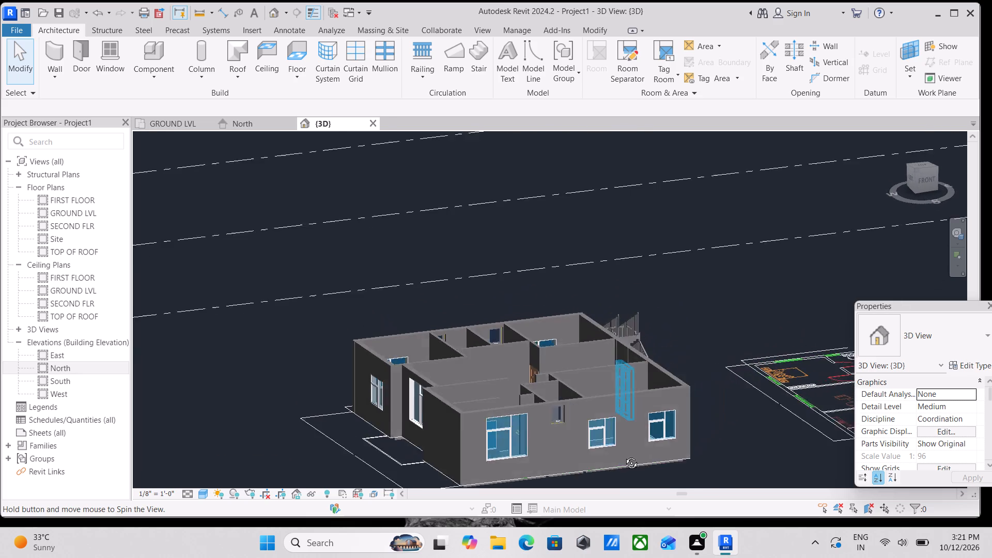
{"action": "middle_click_drag", "start_coordinate": [624, 455], "coordinate": [574, 420], "text": "shift"}
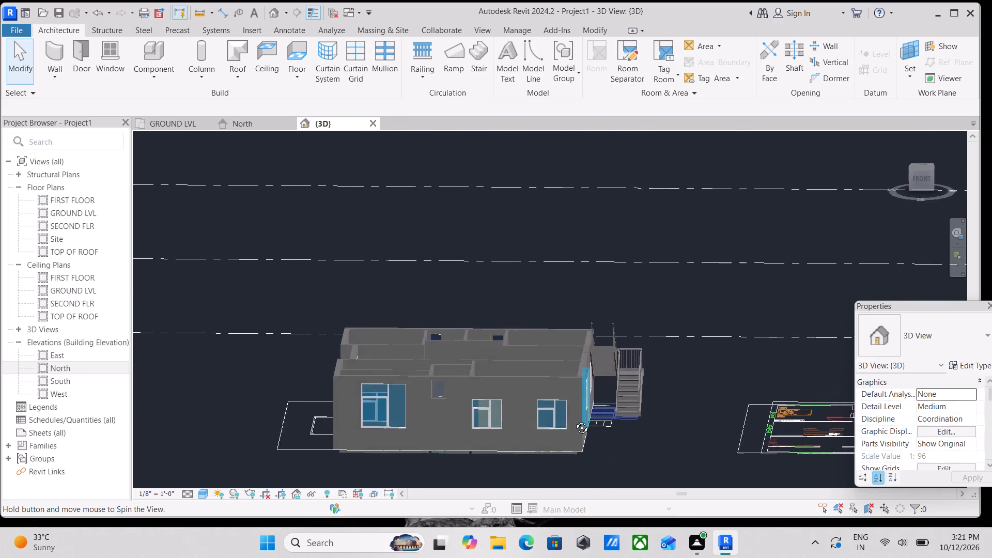
{"action": "middle_click_drag", "start_coordinate": [574, 420], "coordinate": [567, 419], "text": "shift"}
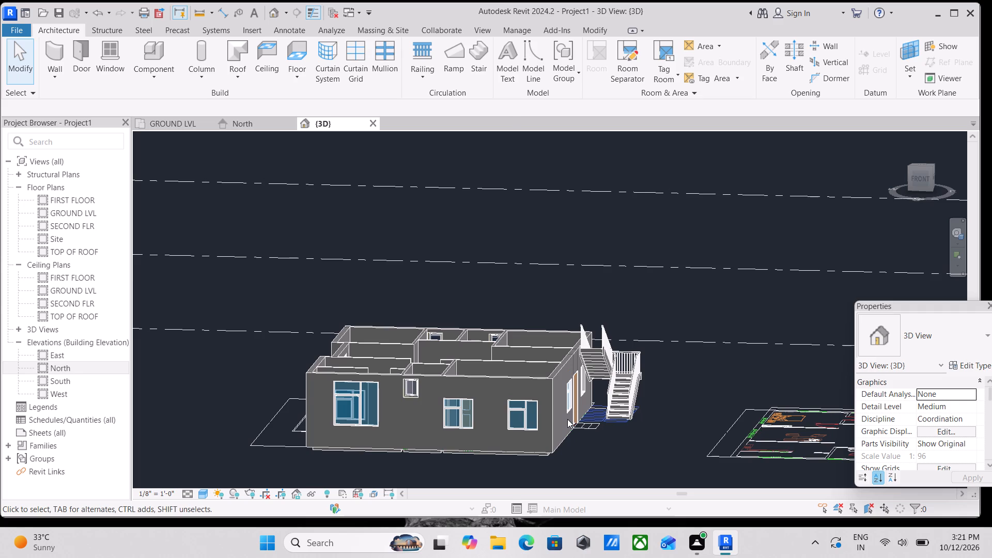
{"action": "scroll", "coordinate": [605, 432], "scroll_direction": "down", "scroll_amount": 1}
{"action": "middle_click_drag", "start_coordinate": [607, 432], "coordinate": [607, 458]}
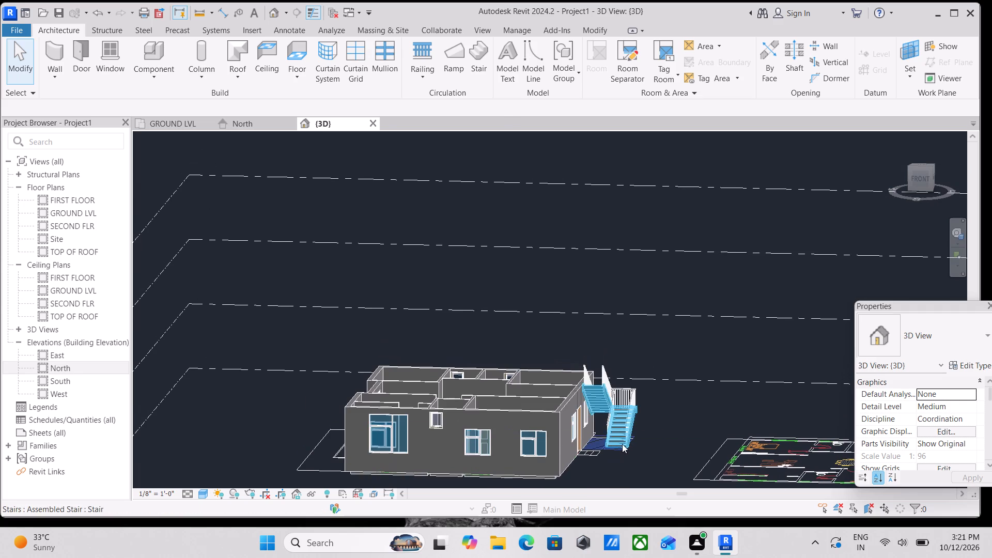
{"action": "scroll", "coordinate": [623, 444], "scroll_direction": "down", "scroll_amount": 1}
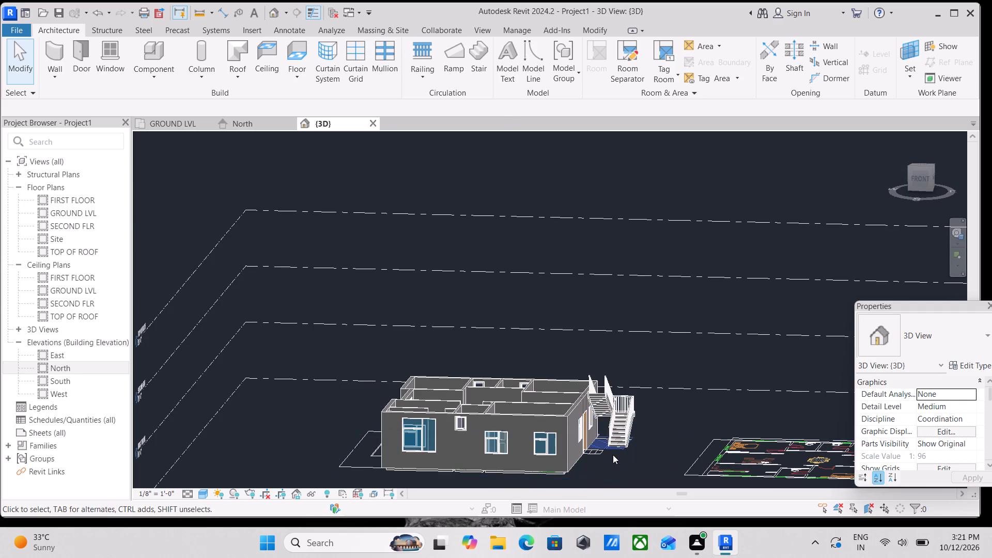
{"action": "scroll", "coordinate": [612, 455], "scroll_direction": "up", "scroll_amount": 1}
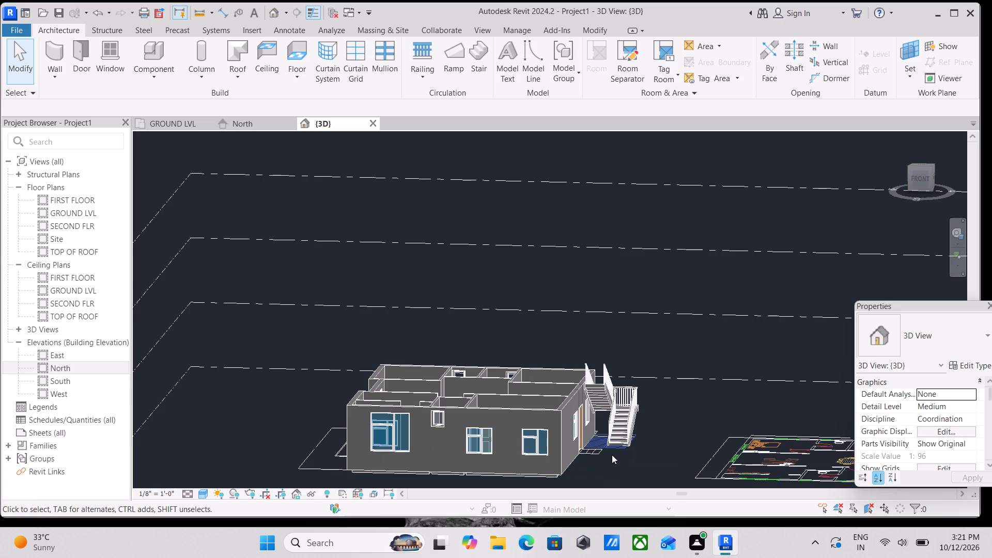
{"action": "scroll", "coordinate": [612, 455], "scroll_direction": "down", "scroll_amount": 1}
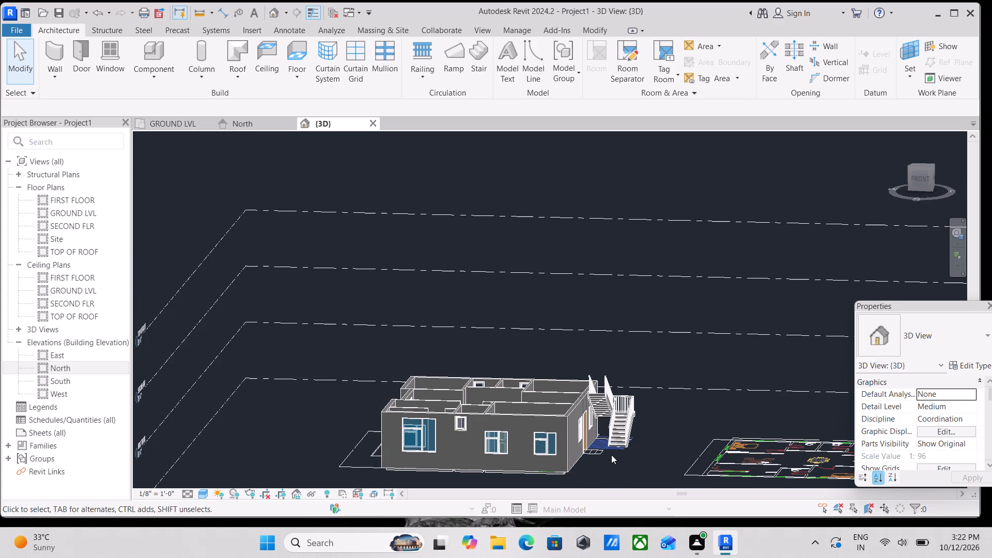
Inspect the building straight on in the Right view, comparing the two windows and the main double door beside the stairs.
{"action": "middle_click_drag", "start_coordinate": [611, 456], "coordinate": [594, 450], "text": "shift"}
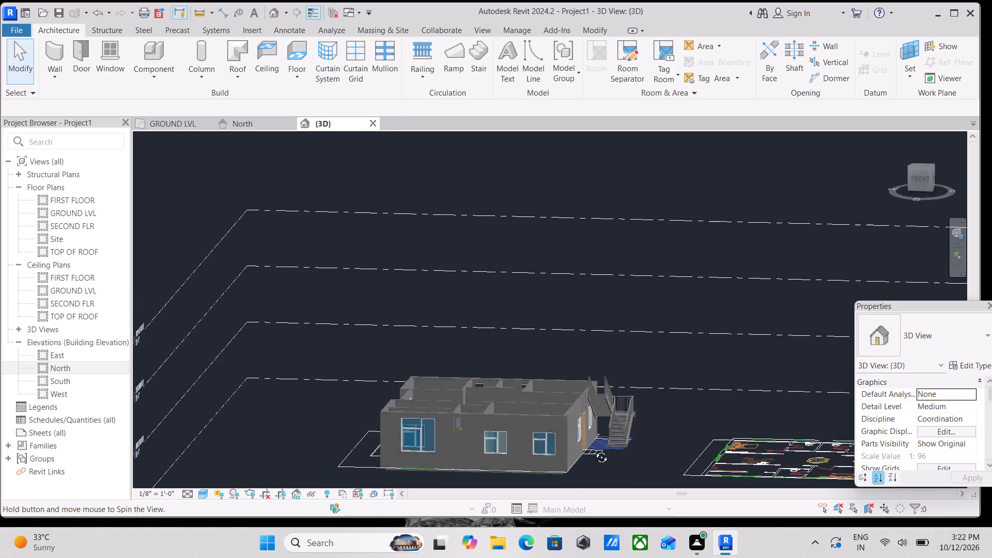
{"action": "middle_click_drag", "start_coordinate": [594, 450], "coordinate": [506, 420], "text": "shift"}
{"action": "left_click", "coordinate": [928, 176]}
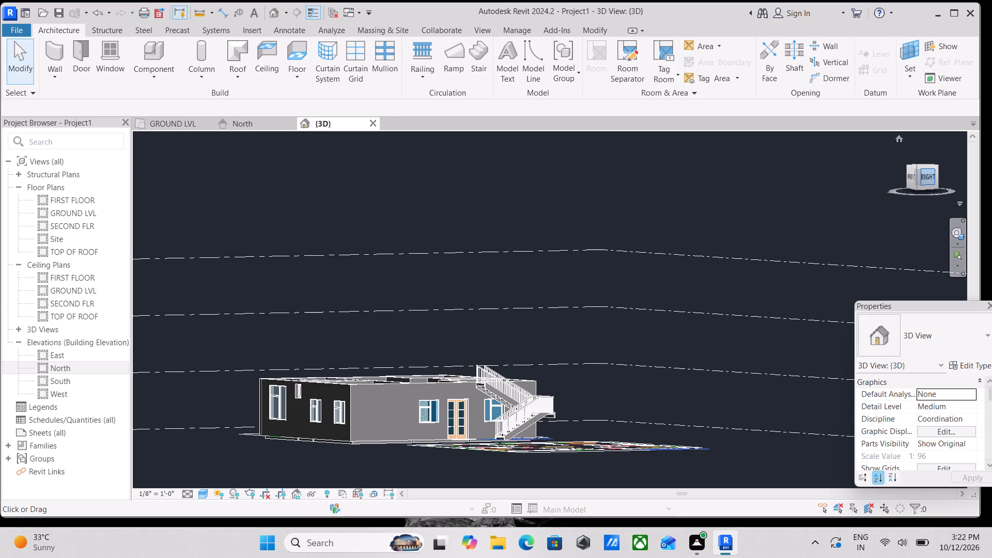
{"action": "scroll", "coordinate": [615, 348], "scroll_direction": "up", "scroll_amount": 4}
{"action": "scroll", "coordinate": [525, 340], "scroll_direction": "up", "scroll_amount": 5}
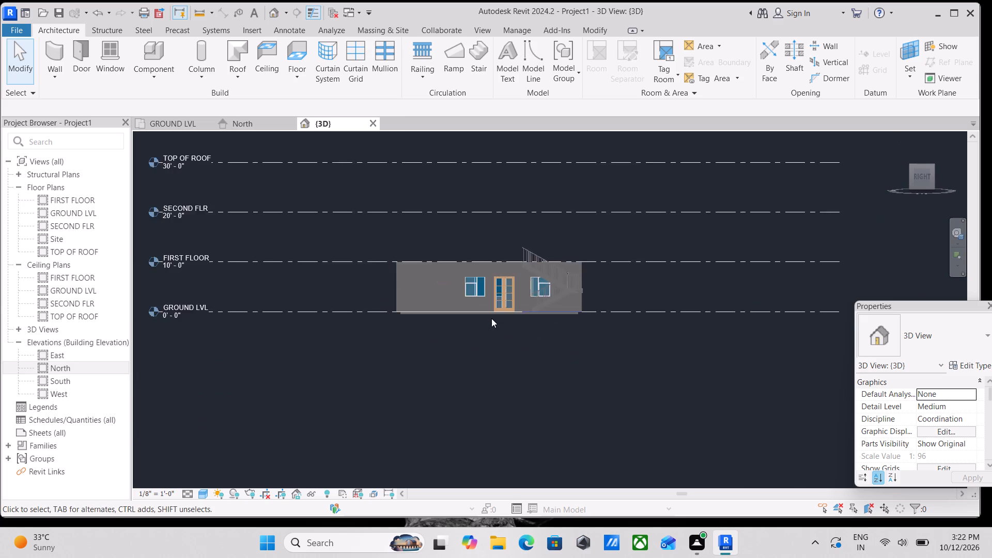
{"action": "scroll", "coordinate": [491, 318], "scroll_direction": "up", "scroll_amount": 12}
{"action": "scroll", "coordinate": [410, 316], "scroll_direction": "down", "scroll_amount": 7}
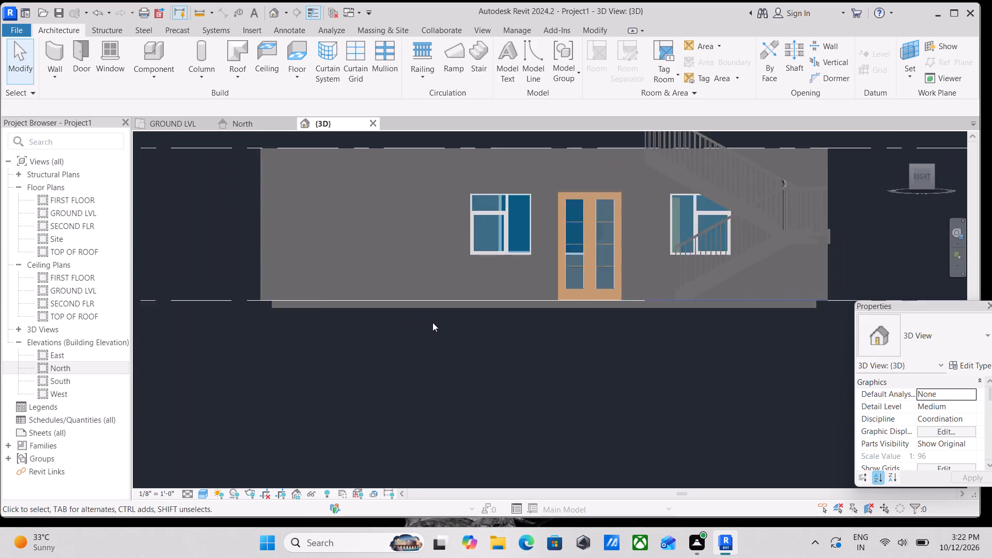
{"action": "scroll", "coordinate": [432, 322], "scroll_direction": "down", "scroll_amount": 5}
{"action": "middle_click_drag", "start_coordinate": [433, 323], "coordinate": [446, 377]}
{"action": "scroll", "coordinate": [446, 377], "scroll_direction": "up", "scroll_amount": 1}
Return to the GROUND LVL floor plan and bring the modelled rooms into view.
{"action": "left_click", "coordinate": [179, 123]}
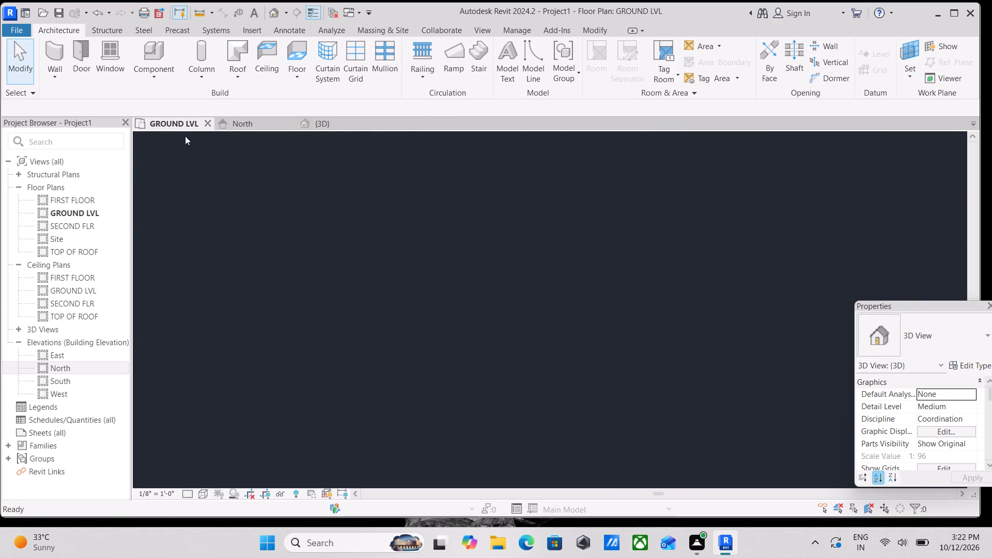
{"action": "scroll", "coordinate": [453, 324], "scroll_direction": "down", "scroll_amount": 3}
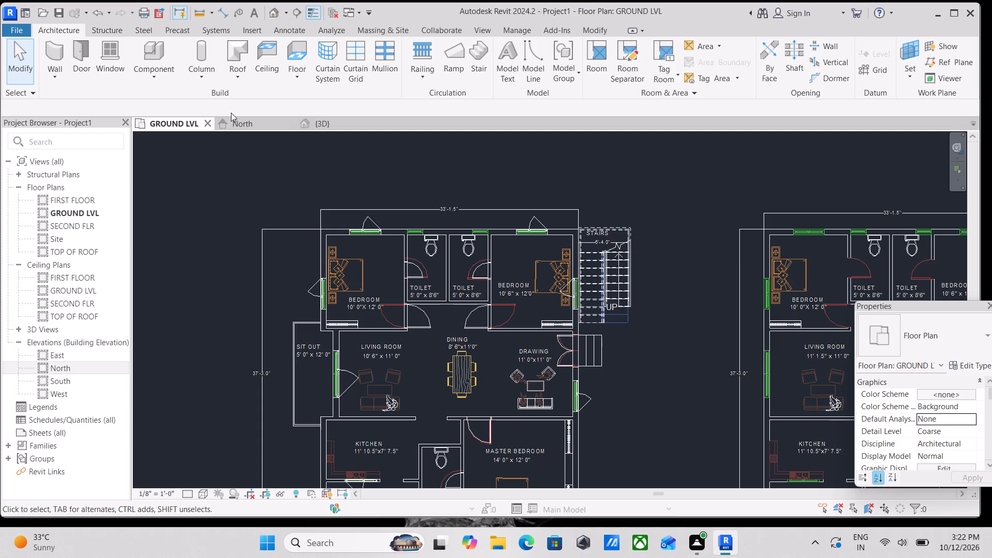
Examine the ground floor's rooms, interior doors and windows in the 3D view from above the stair-side corner.
{"action": "left_click", "coordinate": [231, 119]}
{"action": "left_click", "coordinate": [318, 131]}
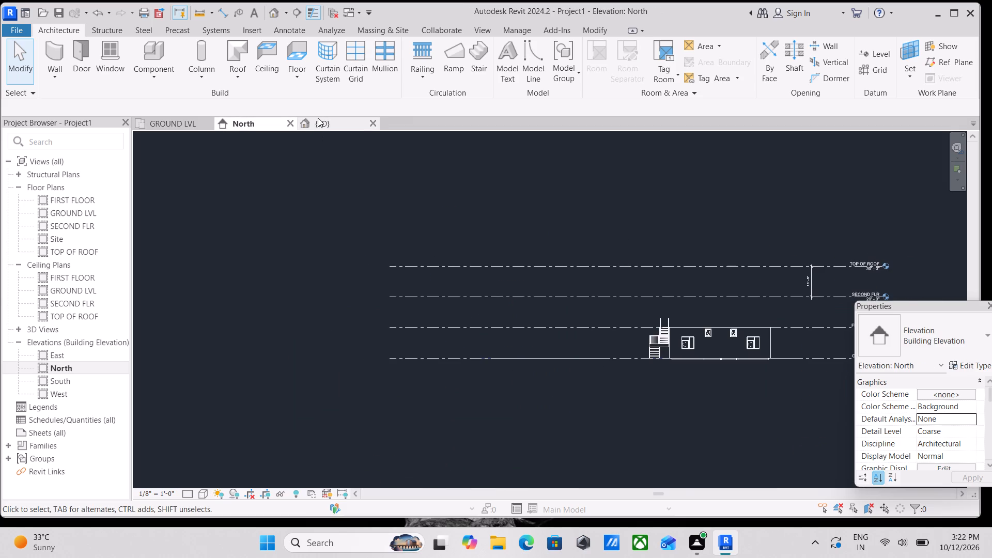
{"action": "left_click", "coordinate": [318, 123]}
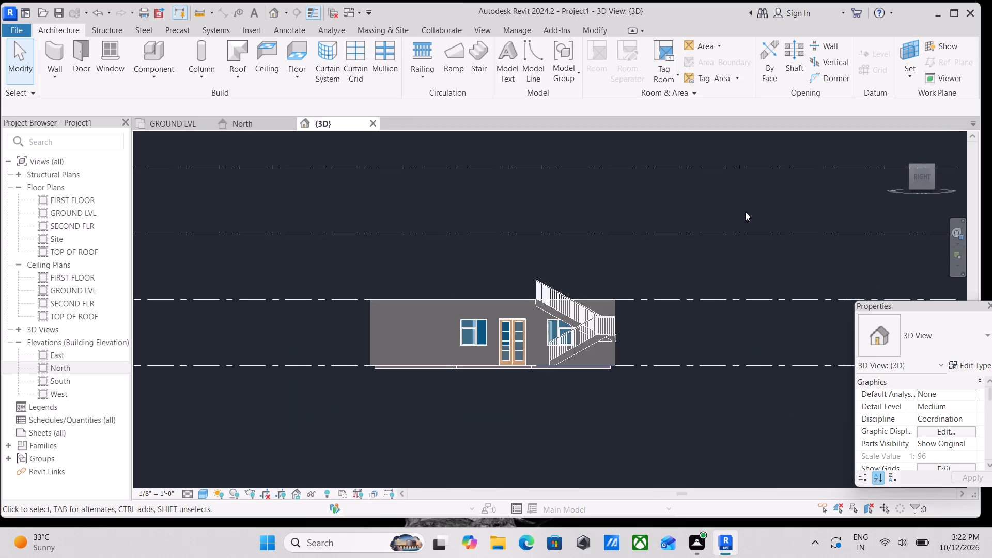
{"action": "middle_click_drag", "start_coordinate": [541, 282], "coordinate": [621, 347]}
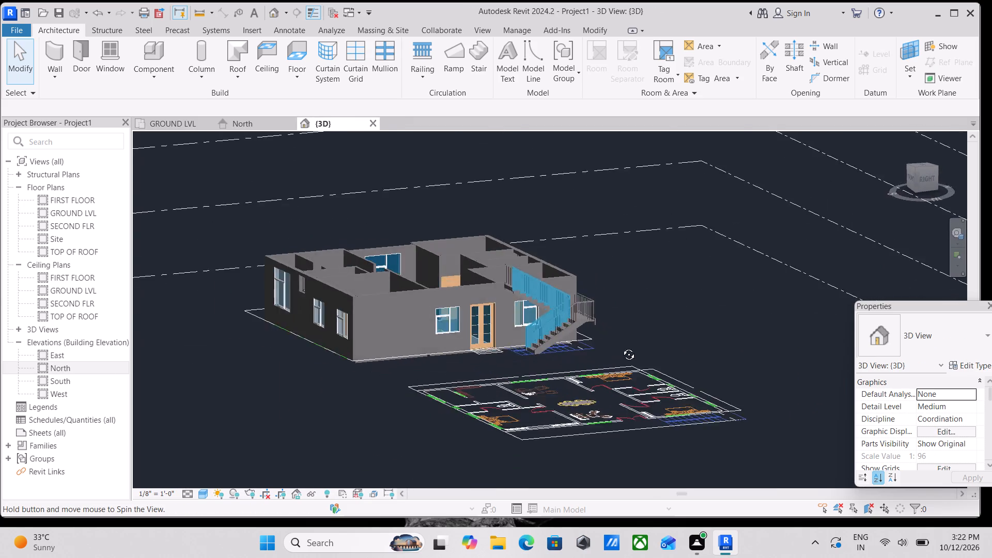
{"action": "middle_click_drag", "start_coordinate": [621, 347], "coordinate": [622, 348]}
{"action": "middle_click_drag", "start_coordinate": [513, 309], "coordinate": [500, 355]}
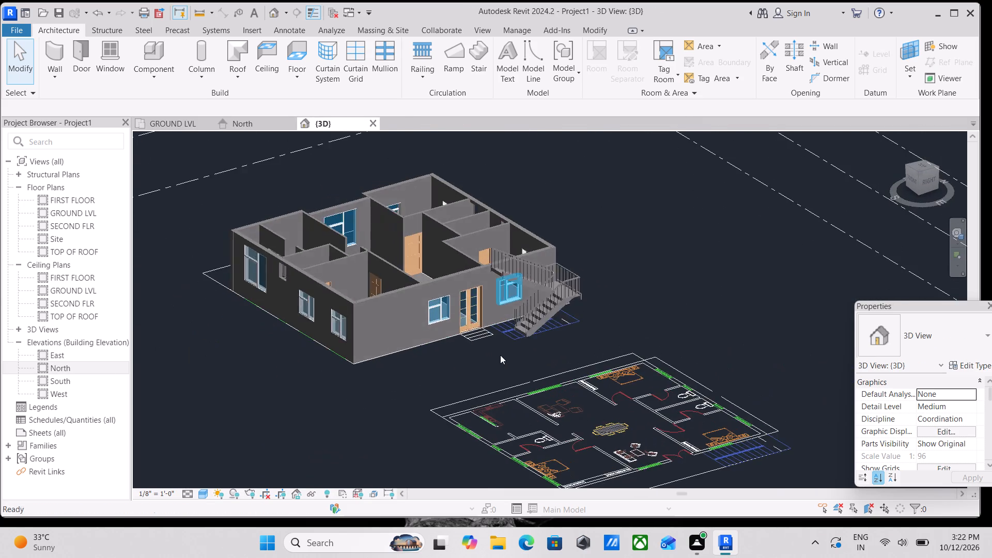
{"action": "scroll", "coordinate": [472, 328], "scroll_direction": "down", "scroll_amount": 2}
{"action": "middle_click_drag", "start_coordinate": [472, 328], "coordinate": [514, 392]}
{"action": "scroll", "coordinate": [471, 303], "scroll_direction": "up", "scroll_amount": 4}
{"action": "scroll", "coordinate": [528, 319], "scroll_direction": "up", "scroll_amount": 4}
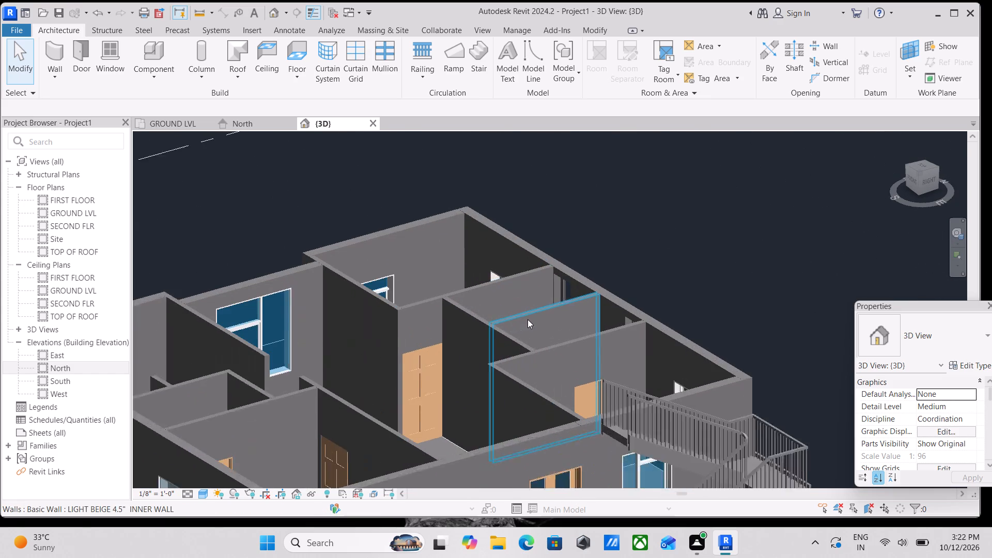
{"action": "scroll", "coordinate": [528, 319], "scroll_direction": "up", "scroll_amount": 1}
{"action": "scroll", "coordinate": [458, 315], "scroll_direction": "up", "scroll_amount": 5}
{"action": "scroll", "coordinate": [442, 303], "scroll_direction": "down", "scroll_amount": 8}
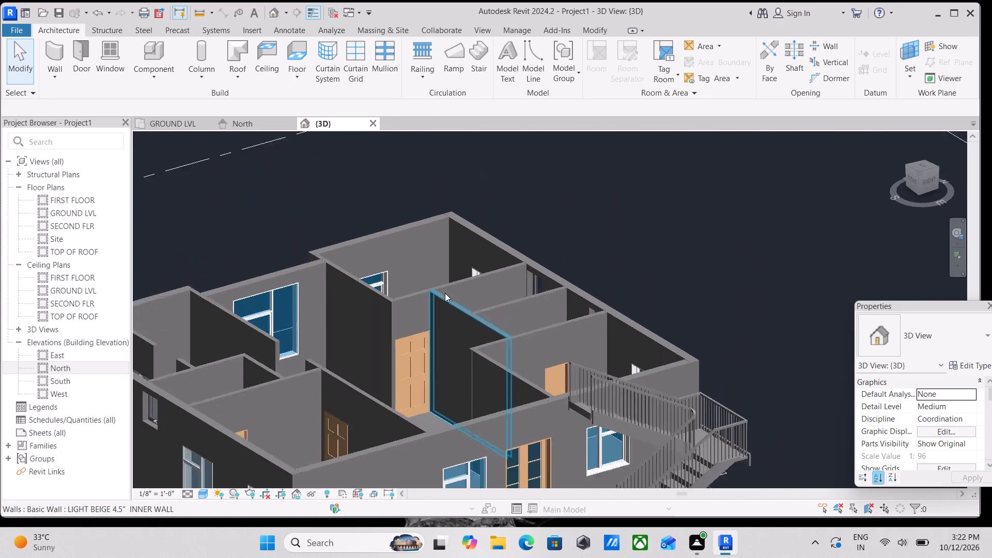
{"action": "scroll", "coordinate": [448, 291], "scroll_direction": "down", "scroll_amount": 1}
{"action": "scroll", "coordinate": [335, 328], "scroll_direction": "down", "scroll_amount": 1}
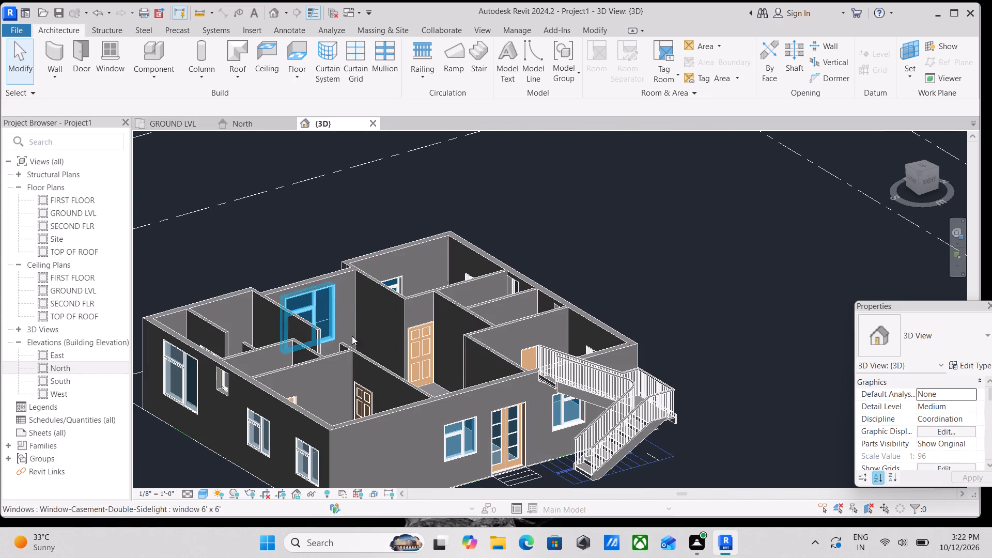
{"action": "scroll", "coordinate": [352, 336], "scroll_direction": "down", "scroll_amount": 2}
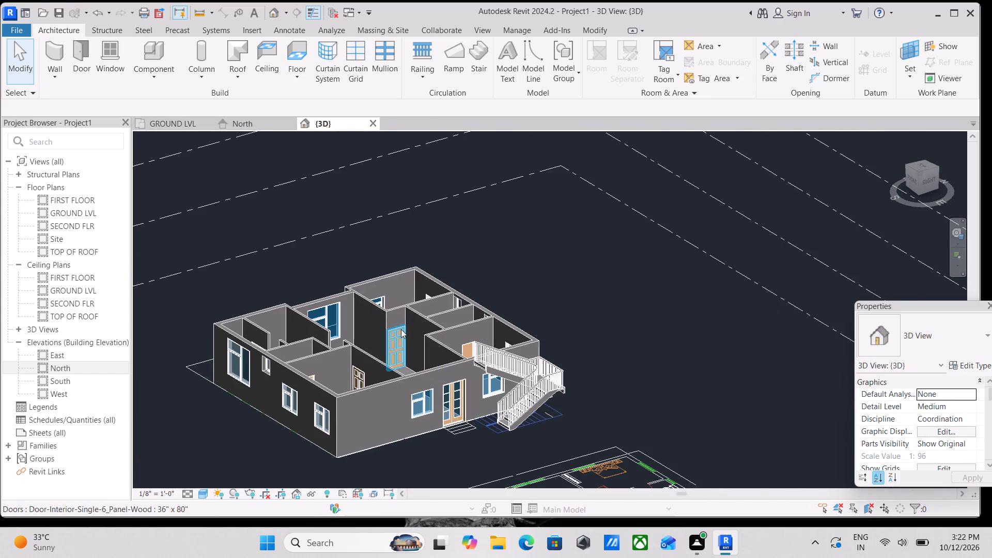
{"action": "scroll", "coordinate": [407, 360], "scroll_direction": "up", "scroll_amount": 3}
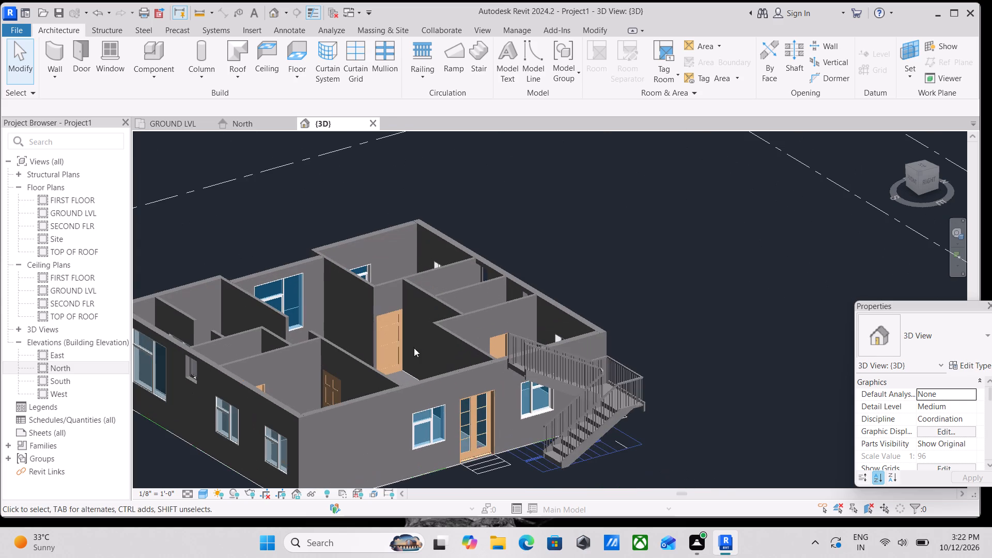
Inspect the 3D model from the Top view, checking the whole ground floor's outline and room layout against the CAD plan.
{"action": "left_click", "coordinate": [171, 118]}
{"action": "scroll", "coordinate": [364, 288], "scroll_direction": "down", "scroll_amount": 2}
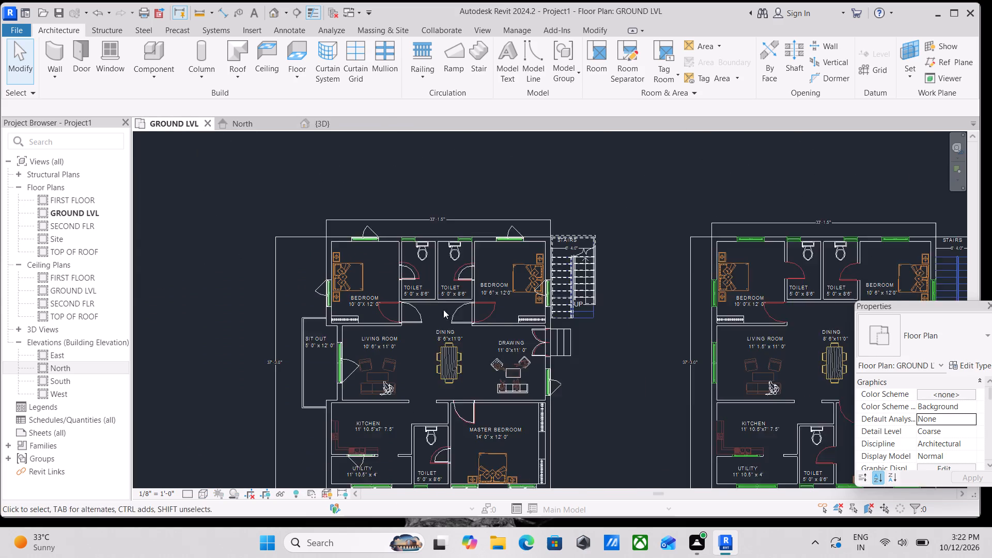
{"action": "left_click", "coordinate": [320, 126]}
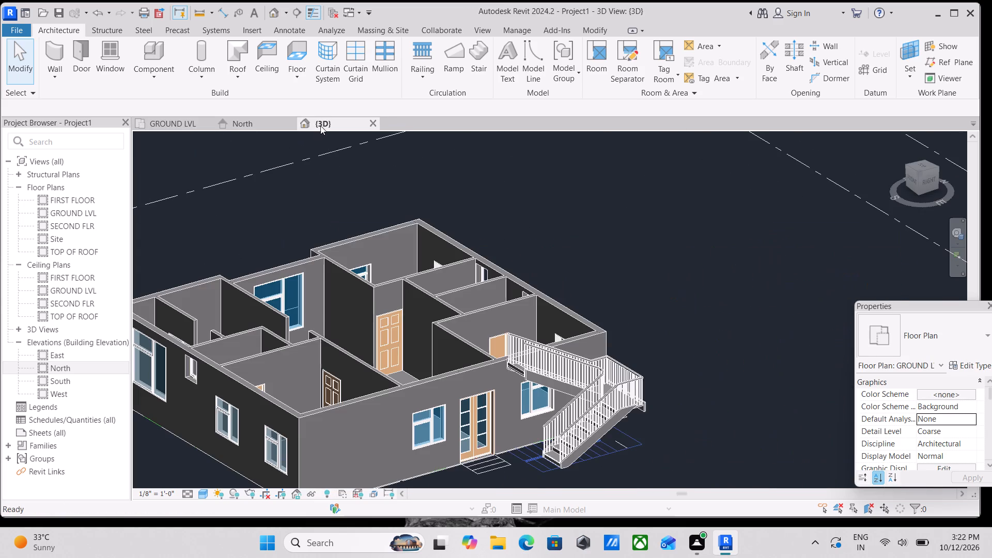
{"action": "left_click", "coordinate": [924, 166]}
{"action": "scroll", "coordinate": [641, 309], "scroll_direction": "up", "scroll_amount": 3}
{"action": "scroll", "coordinate": [578, 299], "scroll_direction": "up", "scroll_amount": 3}
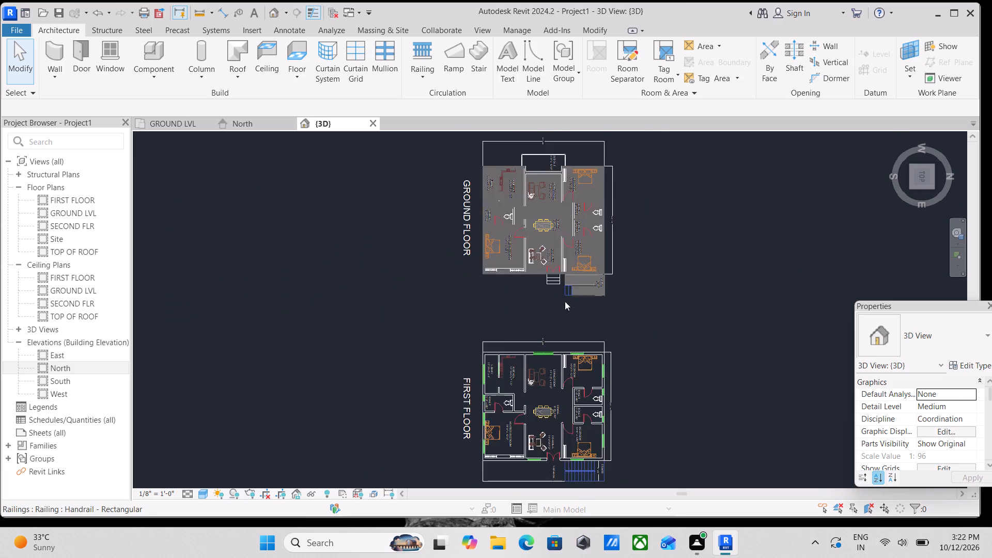
{"action": "scroll", "coordinate": [563, 301], "scroll_direction": "up", "scroll_amount": 7}
{"action": "middle_click_drag", "start_coordinate": [531, 269], "coordinate": [563, 374]}
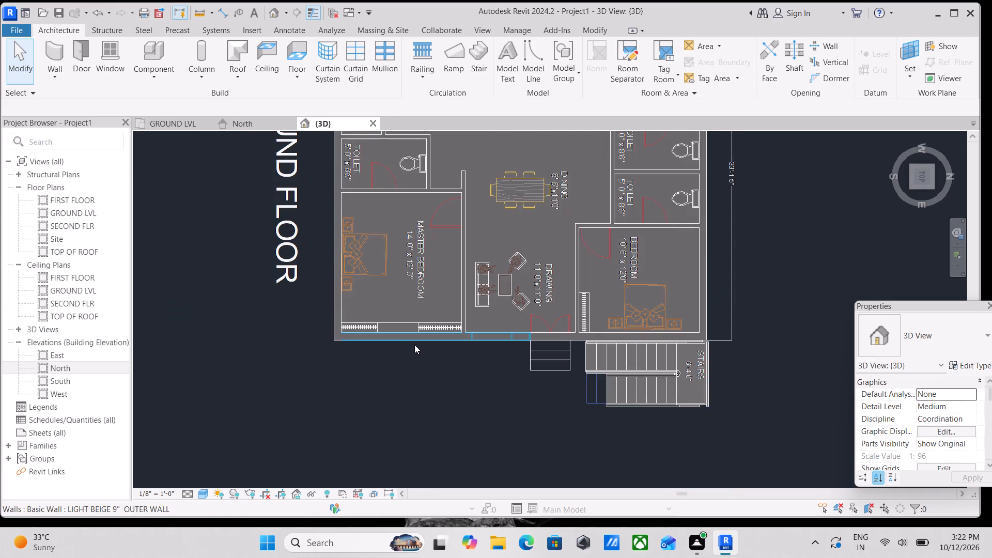
{"action": "scroll", "coordinate": [415, 347], "scroll_direction": "down", "scroll_amount": 1}
{"action": "middle_click_drag", "start_coordinate": [400, 374], "coordinate": [442, 414]}
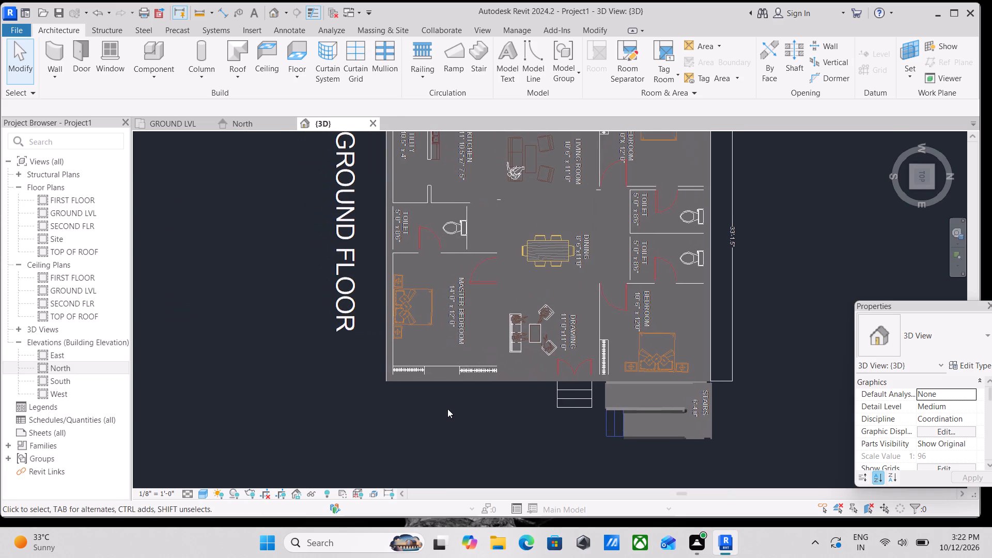
{"action": "scroll", "coordinate": [460, 333], "scroll_direction": "down", "scroll_amount": 1}
{"action": "middle_click_drag", "start_coordinate": [460, 333], "coordinate": [462, 429]}
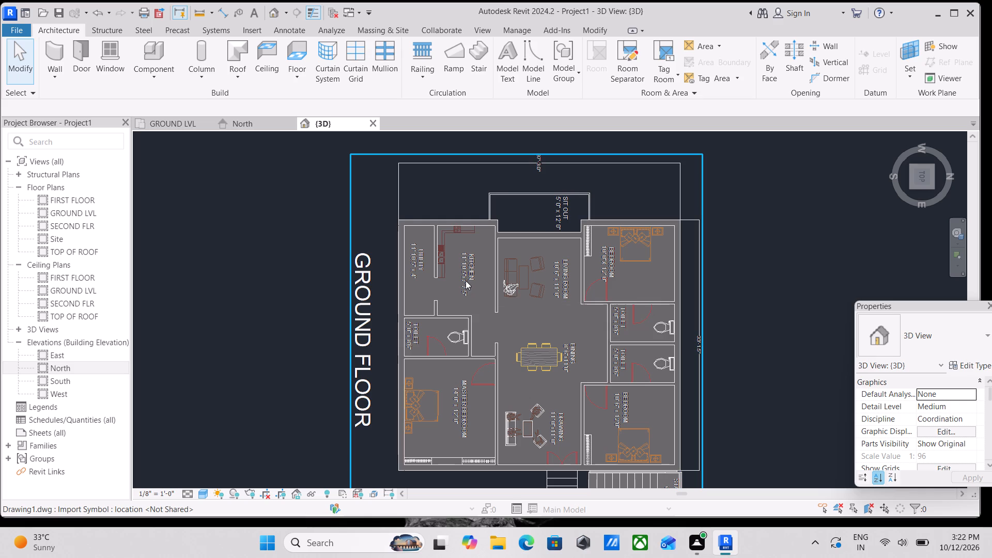
{"action": "scroll", "coordinate": [466, 281], "scroll_direction": "down", "scroll_amount": 1}
{"action": "middle_click_drag", "start_coordinate": [466, 281], "coordinate": [465, 292]}
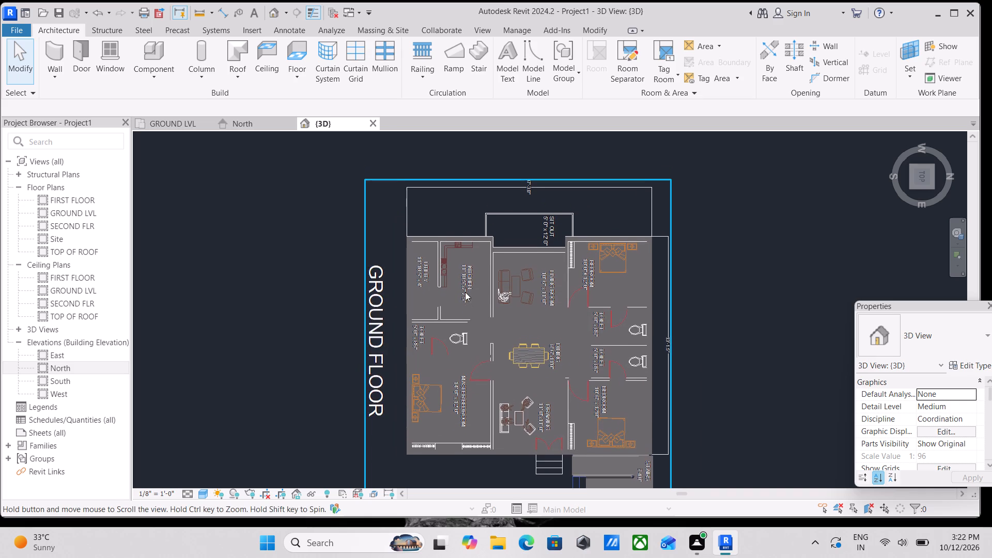
{"action": "scroll", "coordinate": [513, 221], "scroll_direction": "up", "scroll_amount": 2}
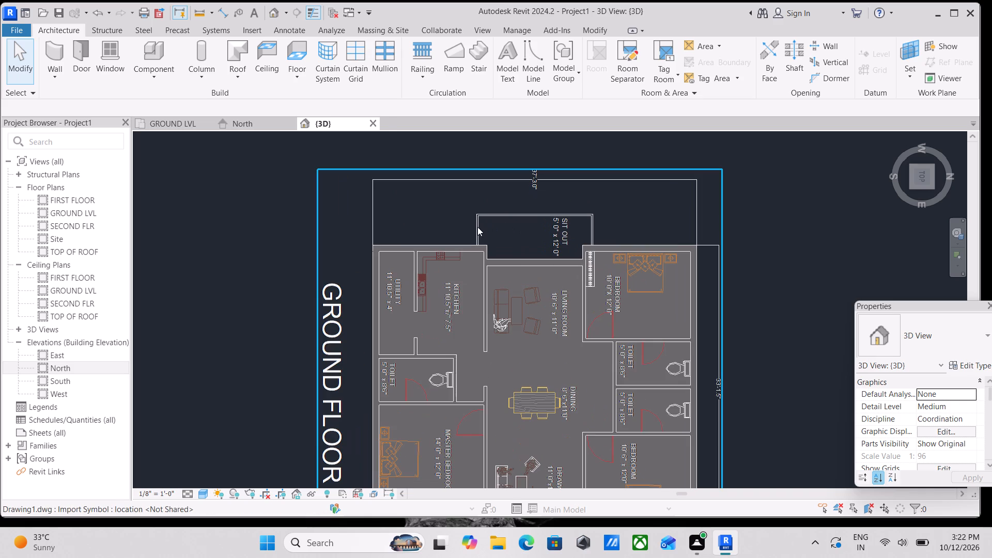
{"action": "scroll", "coordinate": [463, 248], "scroll_direction": "down", "scroll_amount": 1}
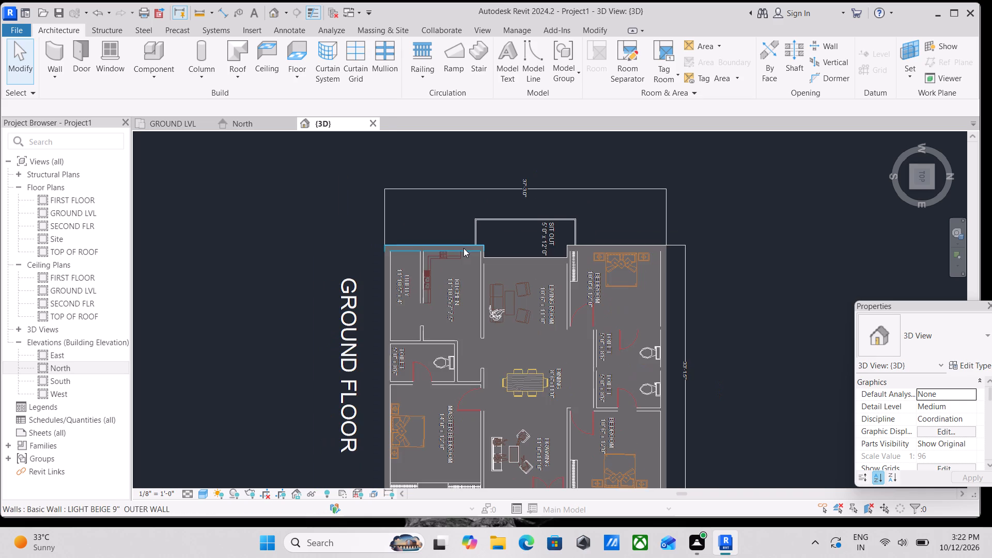
{"action": "middle_click_drag", "start_coordinate": [463, 248], "coordinate": [476, 221]}
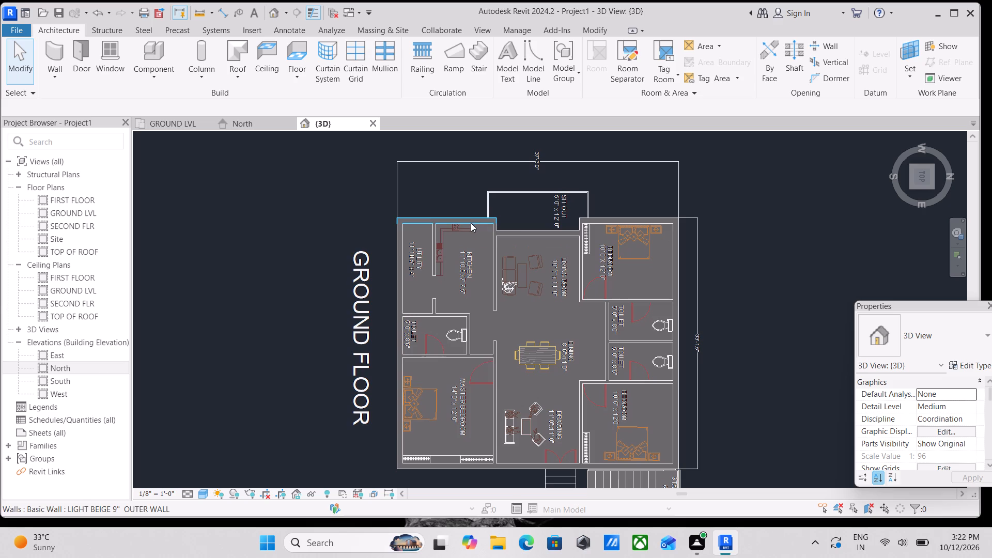
{"action": "scroll", "coordinate": [465, 228], "scroll_direction": "down", "scroll_amount": 2}
{"action": "middle_click_drag", "start_coordinate": [466, 226], "coordinate": [476, 194]}
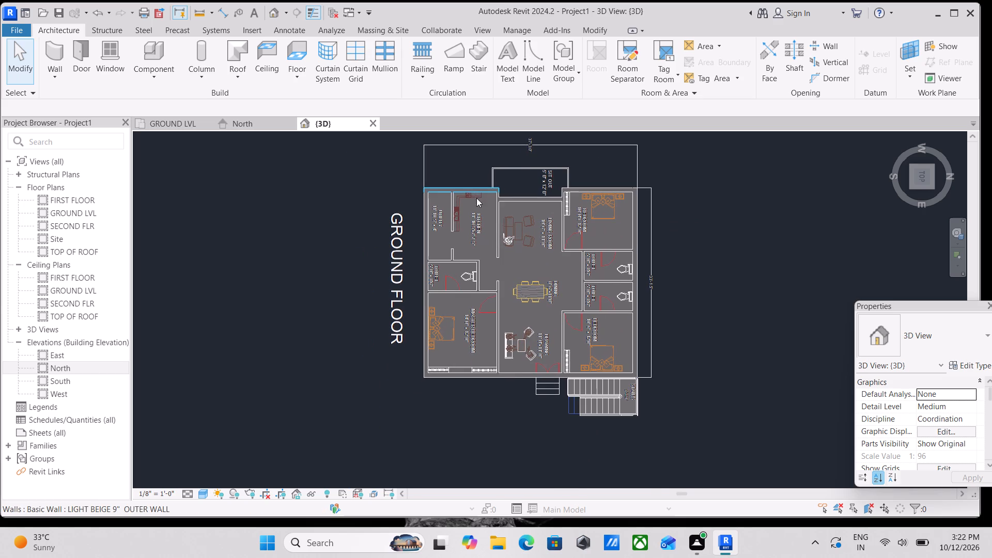
{"action": "scroll", "coordinate": [480, 236], "scroll_direction": "up", "scroll_amount": 2}
{"action": "middle_click_drag", "start_coordinate": [483, 354], "coordinate": [483, 341]}
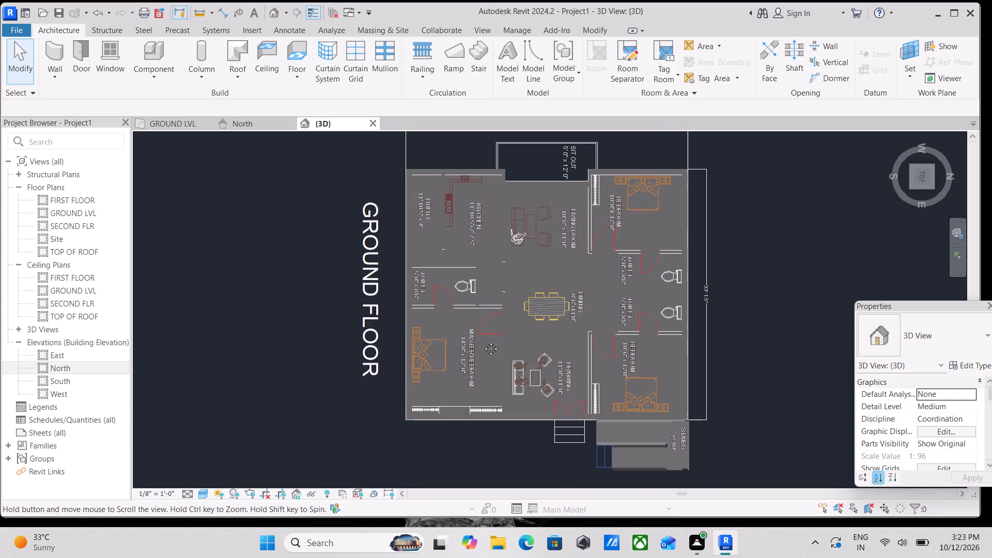
{"action": "middle_click_drag", "start_coordinate": [483, 341], "coordinate": [483, 265]}
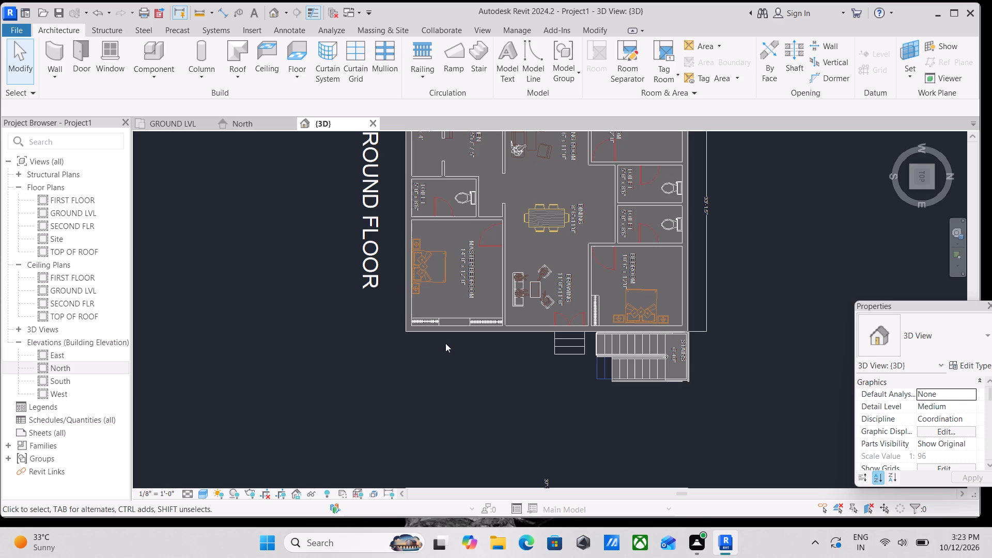
Examine the master bedroom, drawing room, toilet, kitchen, utility and sit-out areas up close from above.
{"action": "scroll", "coordinate": [438, 324], "scroll_direction": "up", "scroll_amount": 3}
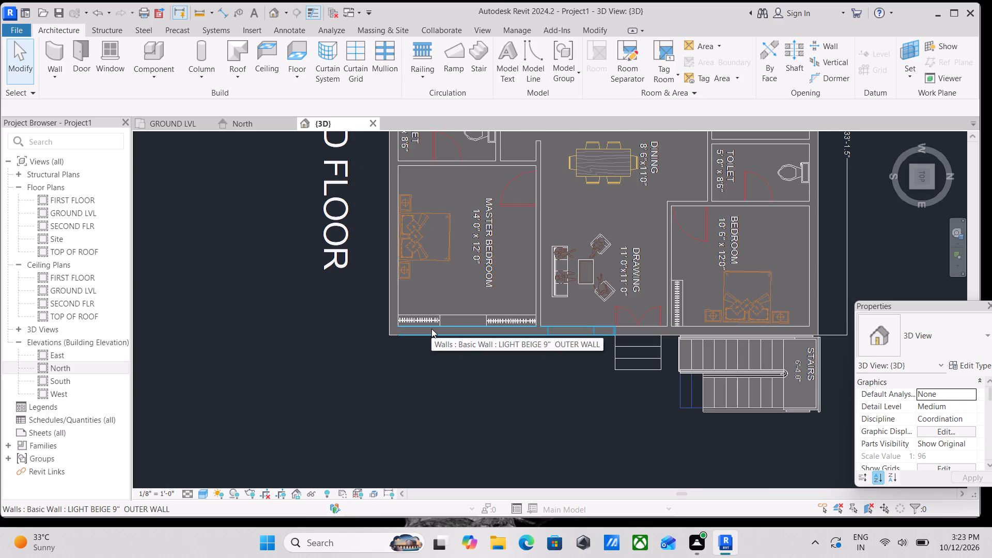
{"action": "scroll", "coordinate": [439, 370], "scroll_direction": "up", "scroll_amount": 3}
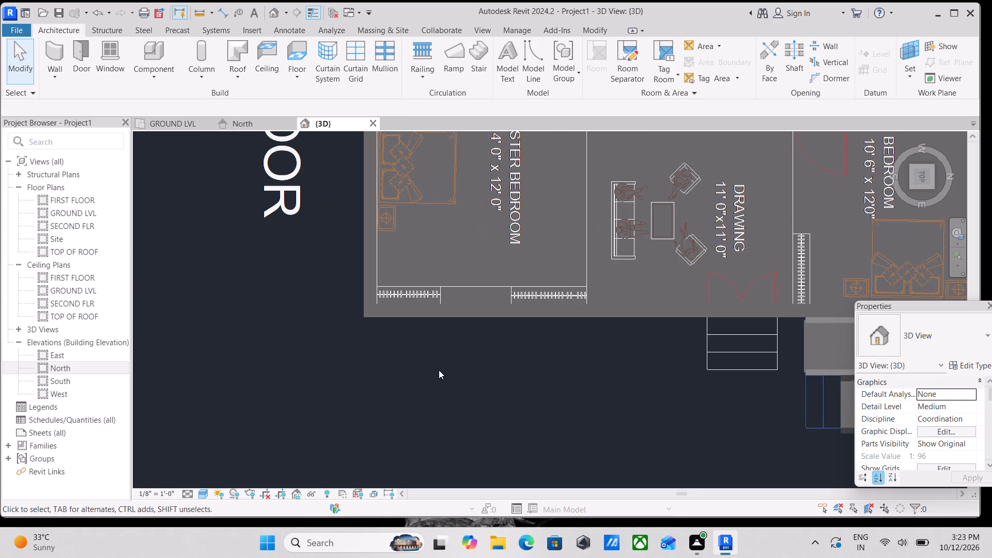
{"action": "scroll", "coordinate": [446, 367], "scroll_direction": "down", "scroll_amount": 5}
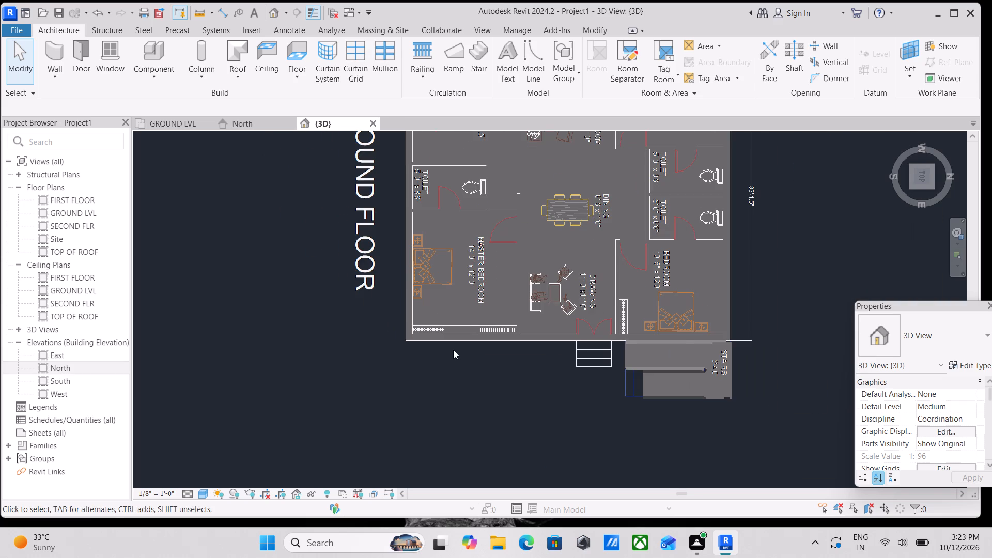
{"action": "scroll", "coordinate": [452, 361], "scroll_direction": "up", "scroll_amount": 2}
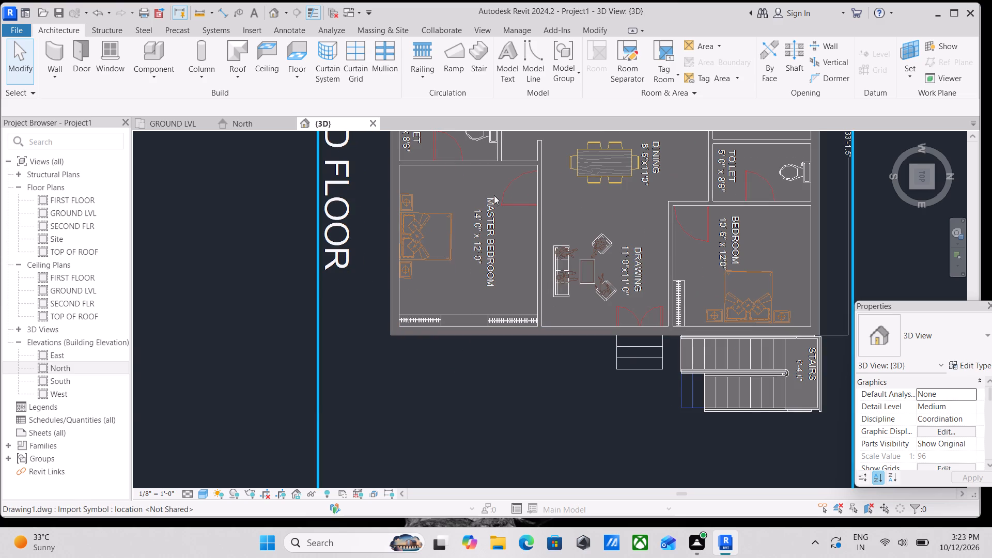
{"action": "scroll", "coordinate": [506, 253], "scroll_direction": "down", "scroll_amount": 1}
{"action": "middle_click_drag", "start_coordinate": [478, 273], "coordinate": [470, 375]}
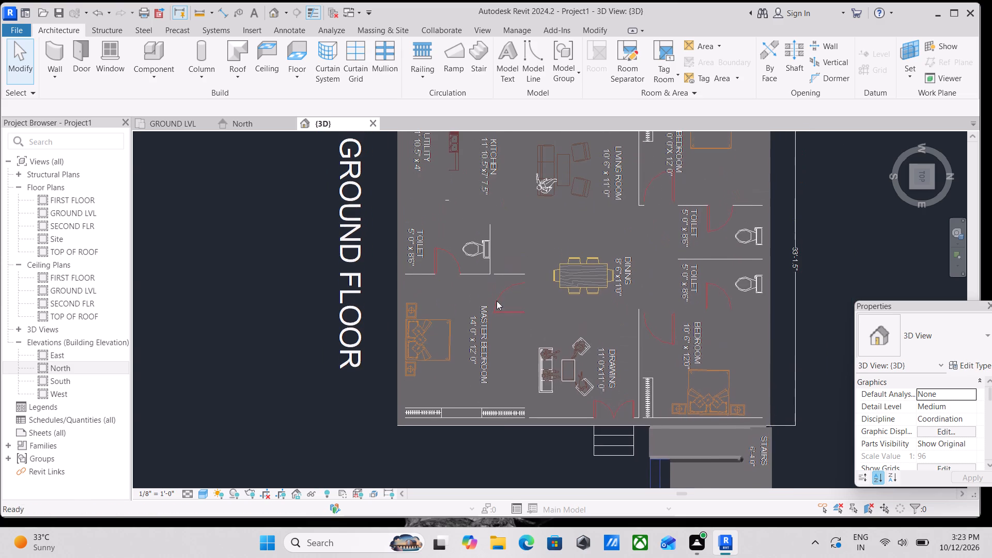
{"action": "middle_click_drag", "start_coordinate": [451, 119], "coordinate": [458, 265]}
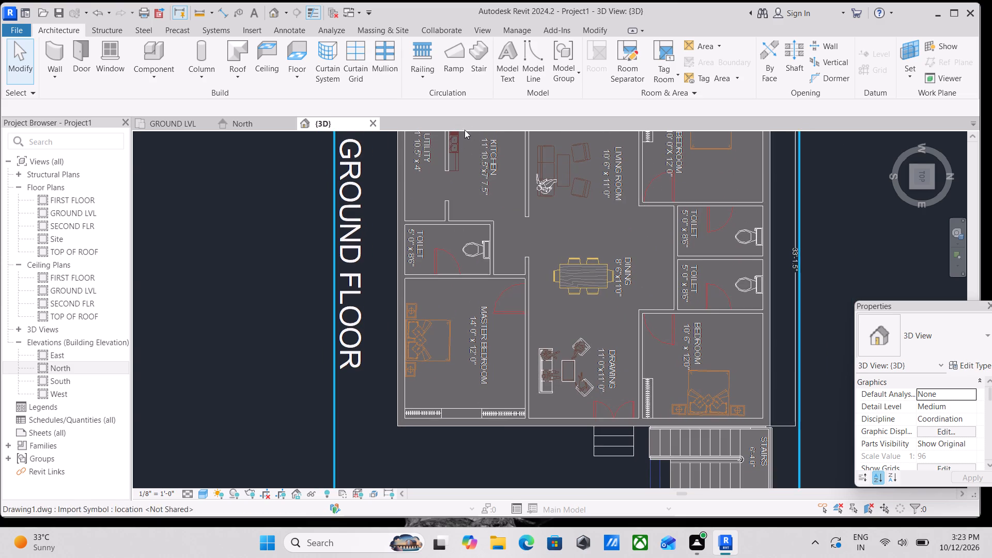
{"action": "scroll", "coordinate": [471, 167], "scroll_direction": "up", "scroll_amount": 5}
{"action": "scroll", "coordinate": [458, 185], "scroll_direction": "down", "scroll_amount": 1}
{"action": "middle_click_drag", "start_coordinate": [458, 185], "coordinate": [449, 274]}
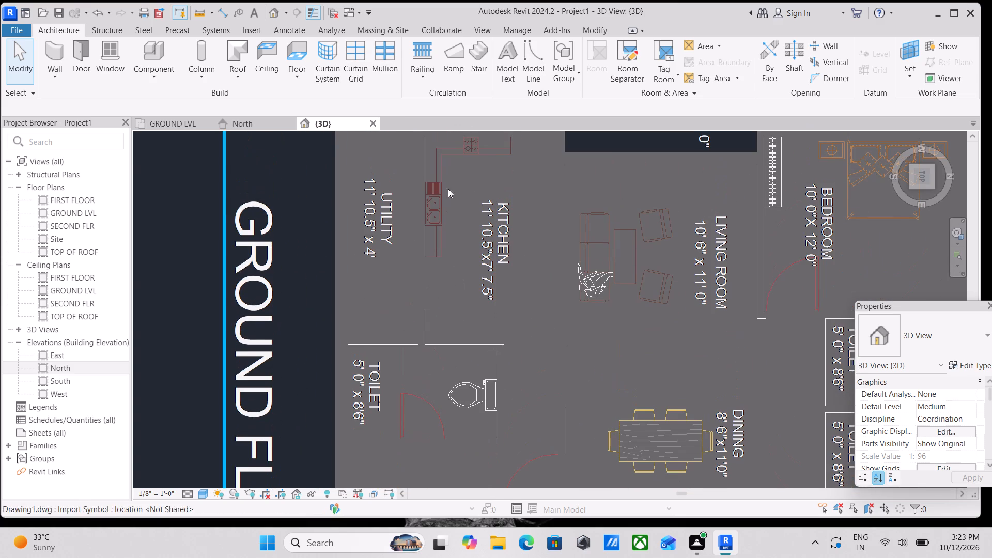
{"action": "middle_click_drag", "start_coordinate": [464, 185], "coordinate": [462, 260]}
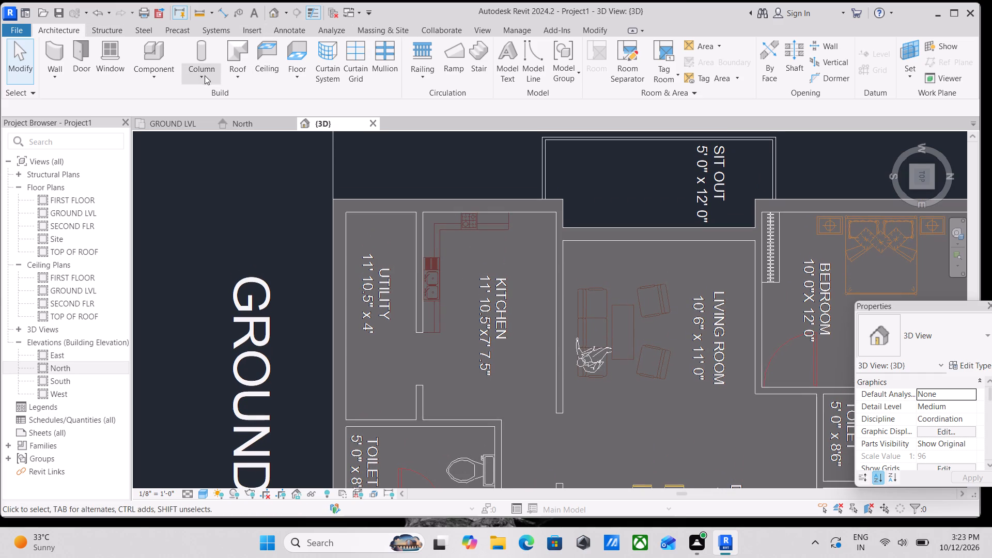
Start an architectural floor on GROUND LVL and sketch a rectangular boundary about 47 by 49 ft around the whole house, including sit-out and stairs.
{"action": "left_click", "coordinate": [291, 76]}
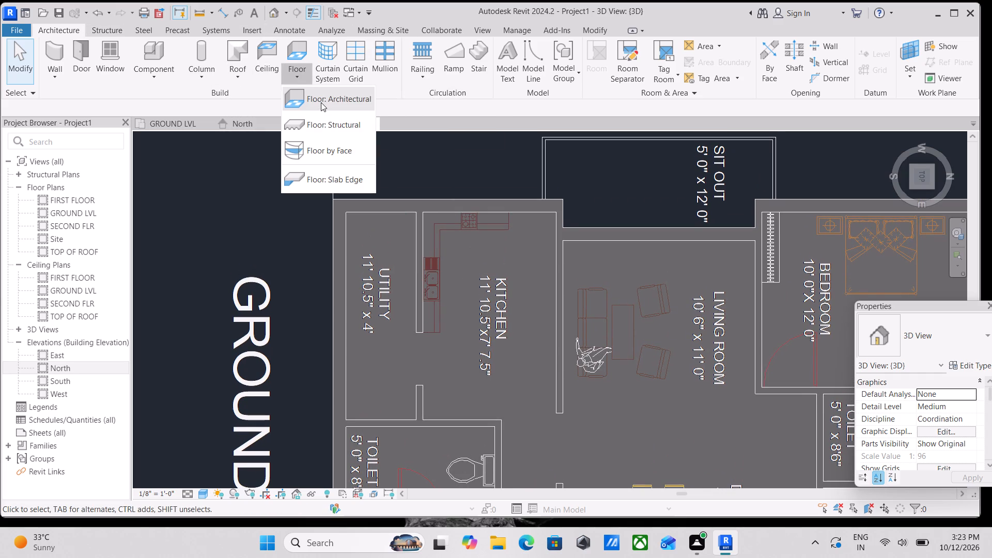
{"action": "left_click", "coordinate": [321, 102]}
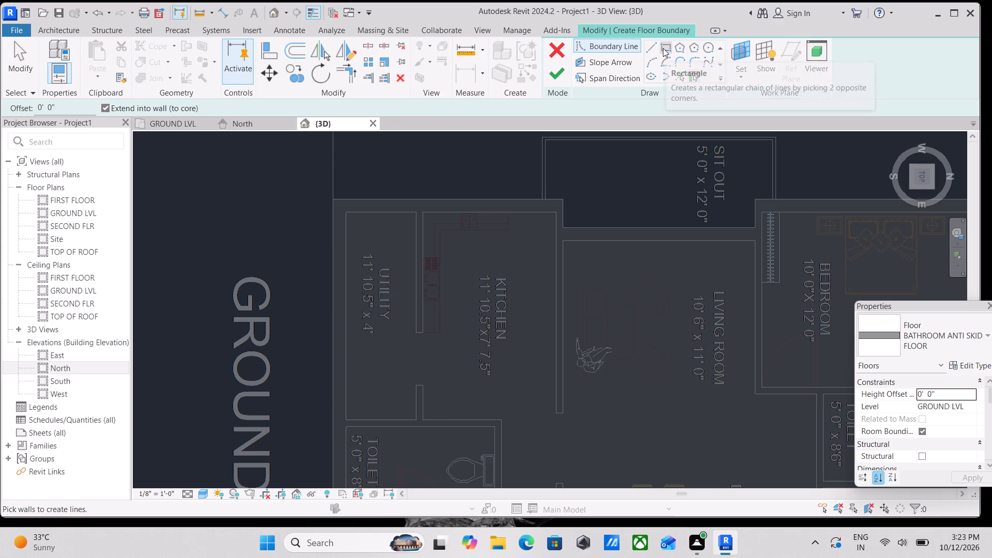
{"action": "left_click", "coordinate": [646, 48]}
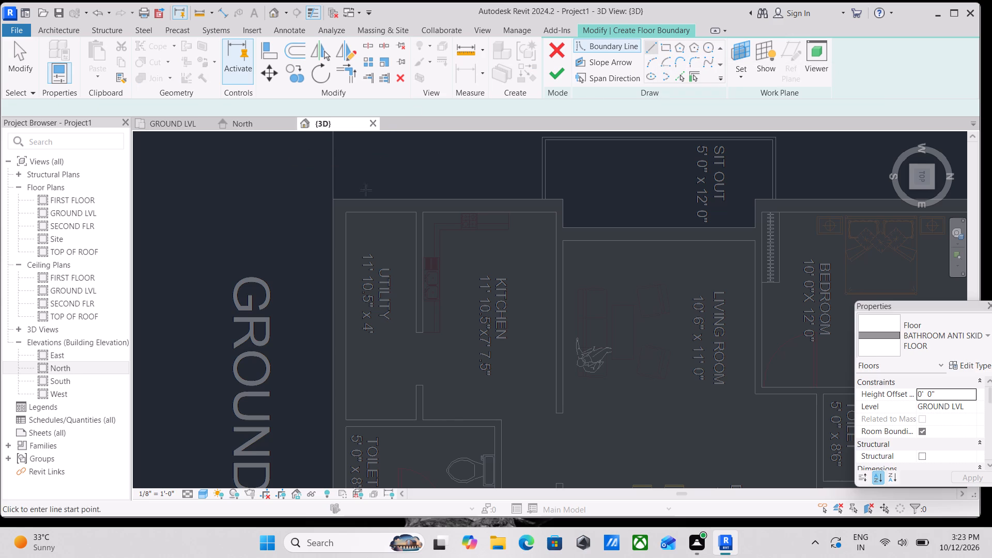
{"action": "scroll", "coordinate": [311, 230], "scroll_direction": "down", "scroll_amount": 2}
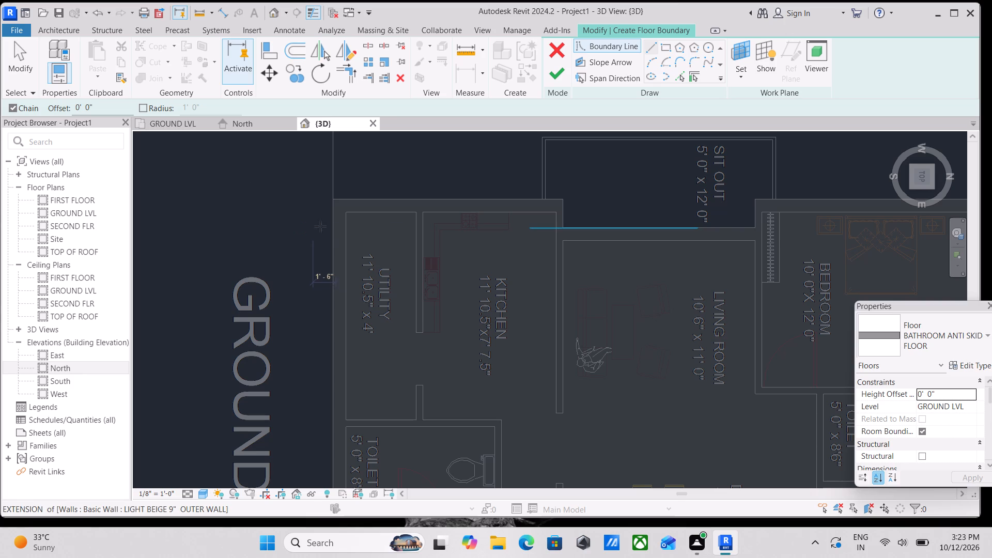
{"action": "scroll", "coordinate": [334, 211], "scroll_direction": "down", "scroll_amount": 4}
{"action": "middle_click_drag", "start_coordinate": [334, 211], "coordinate": [340, 239]}
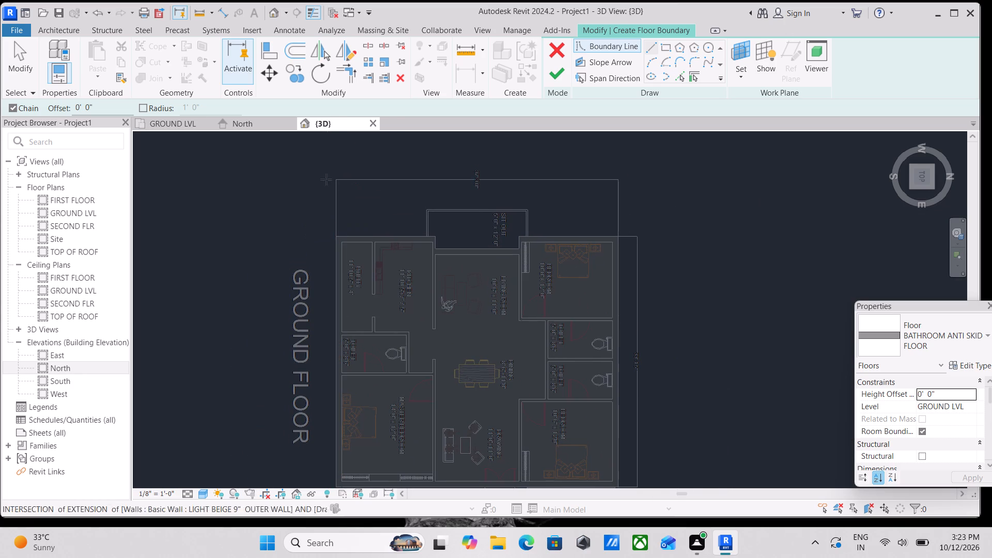
{"action": "middle_click_drag", "start_coordinate": [318, 171], "coordinate": [315, 207]}
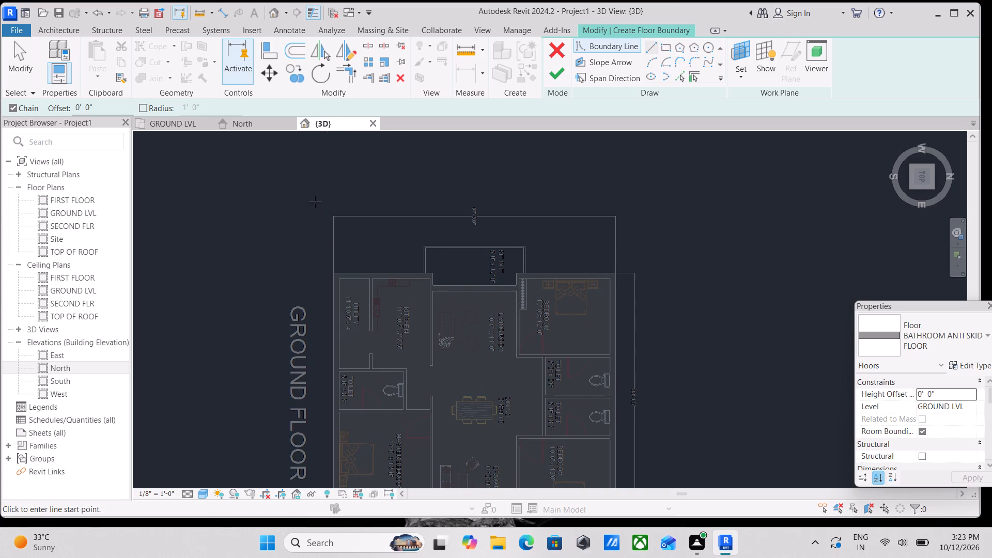
{"action": "left_click", "coordinate": [666, 47]}
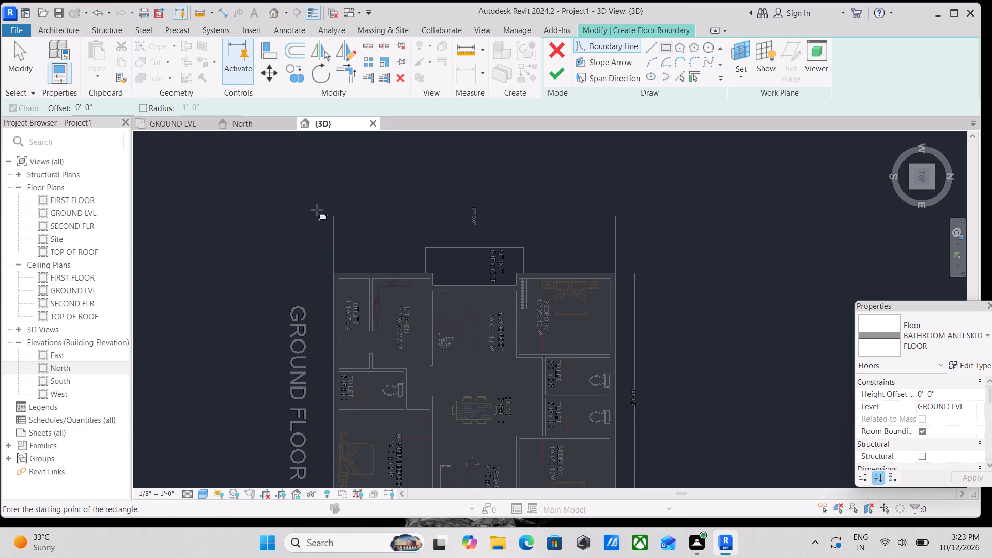
{"action": "scroll", "coordinate": [355, 241], "scroll_direction": "down", "scroll_amount": 1}
{"action": "middle_click_drag", "start_coordinate": [356, 241], "coordinate": [395, 198]}
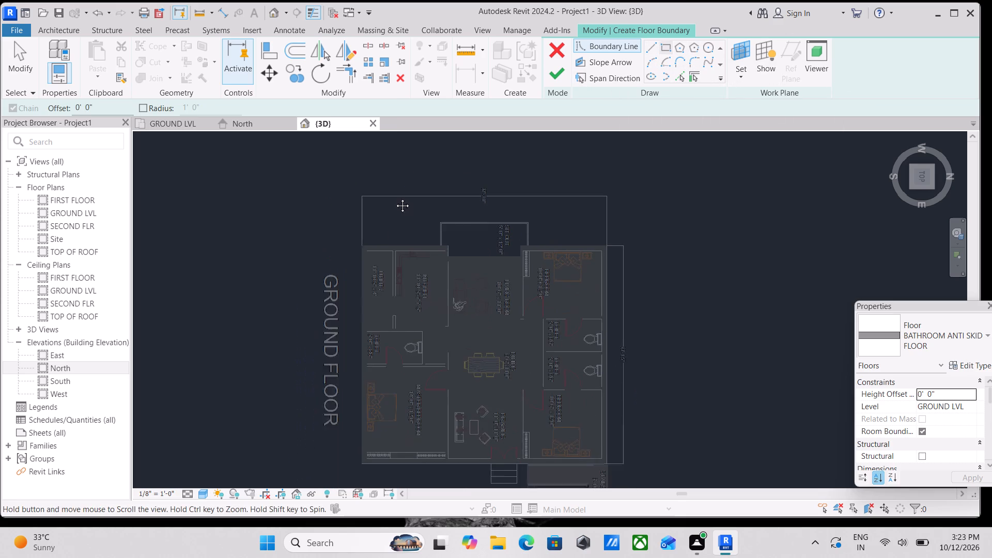
{"action": "middle_click_drag", "start_coordinate": [395, 198], "coordinate": [395, 197]}
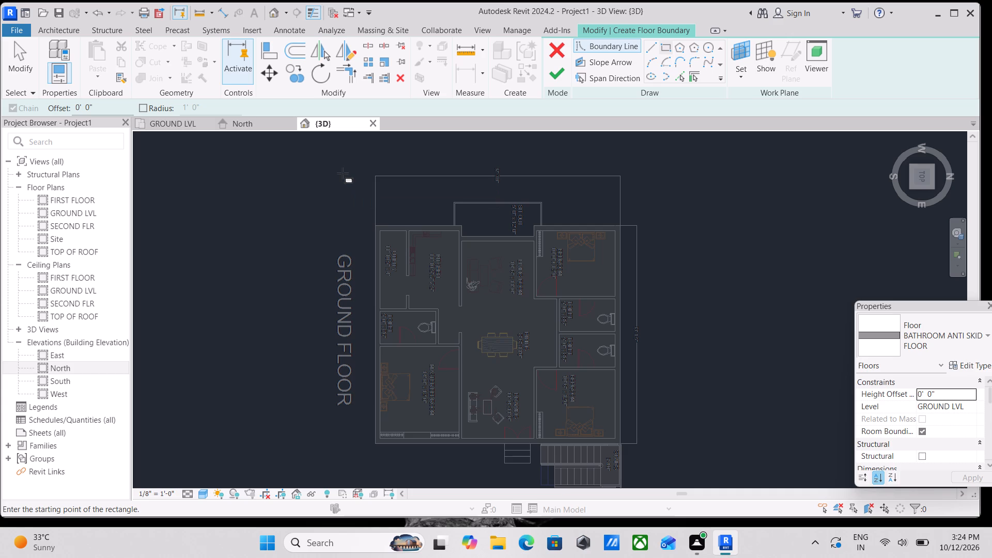
{"action": "left_click", "coordinate": [352, 188]}
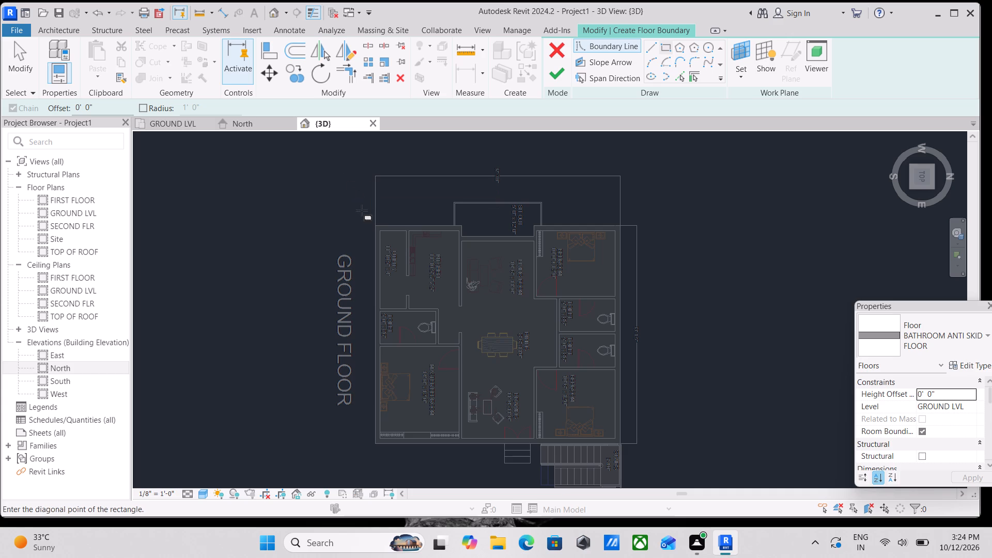
{"action": "scroll", "coordinate": [583, 454], "scroll_direction": "down", "scroll_amount": 1}
{"action": "middle_click_drag", "start_coordinate": [599, 458], "coordinate": [588, 373]}
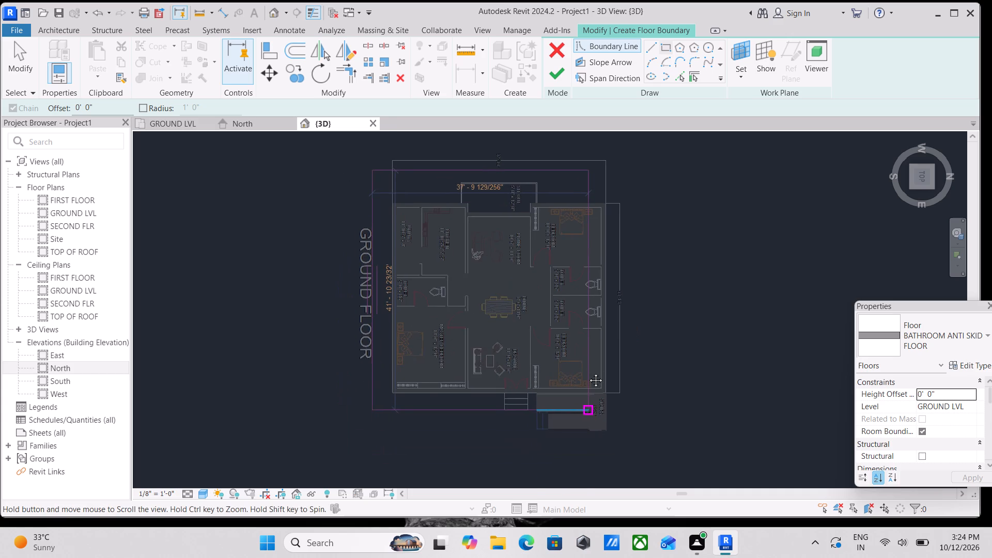
{"action": "middle_click_drag", "start_coordinate": [588, 373], "coordinate": [588, 357]}
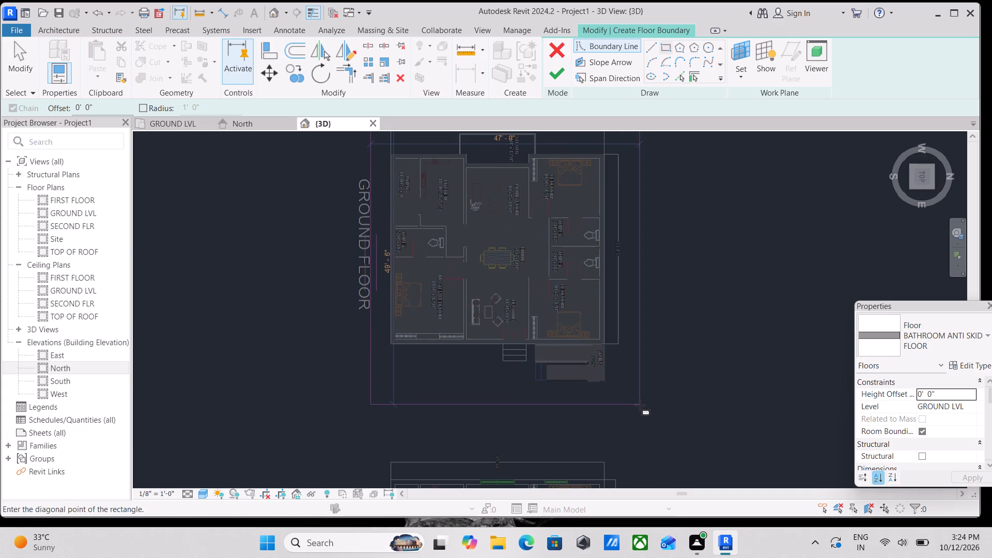
{"action": "left_click", "coordinate": [637, 401]}
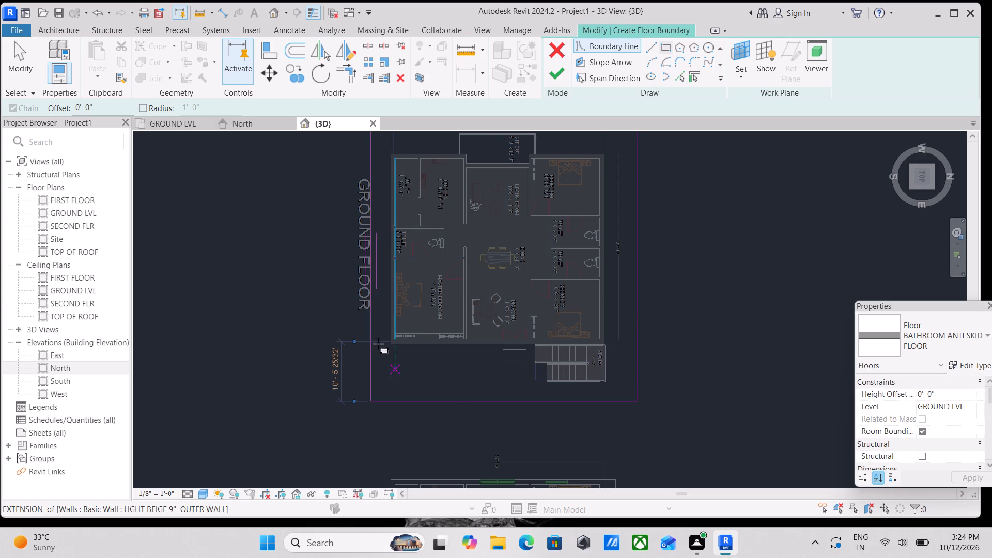
{"action": "middle_click_drag", "start_coordinate": [381, 342], "coordinate": [409, 450]}
{"action": "key", "text": "Escape"}
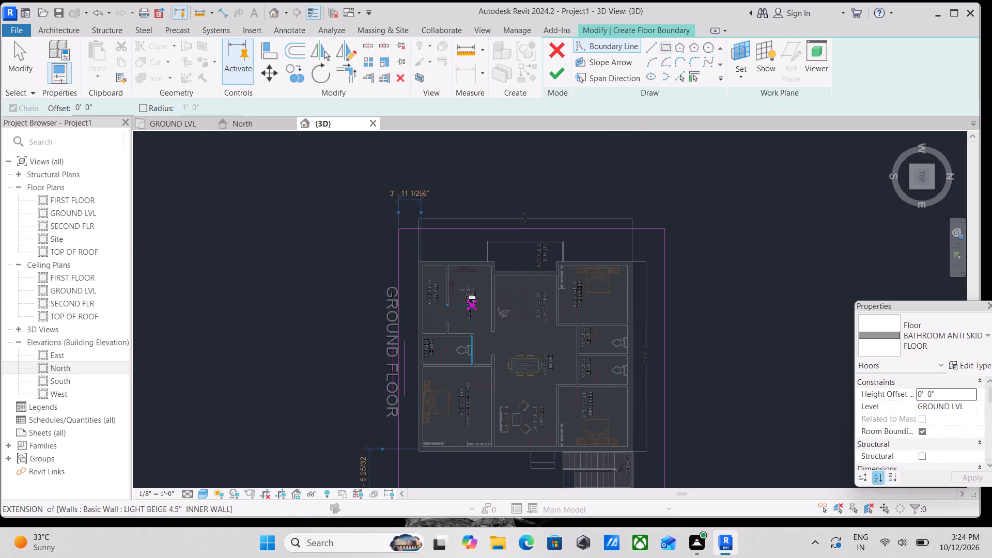
{"action": "key", "text": "Escape"}
{"action": "key", "text": "Escape"}
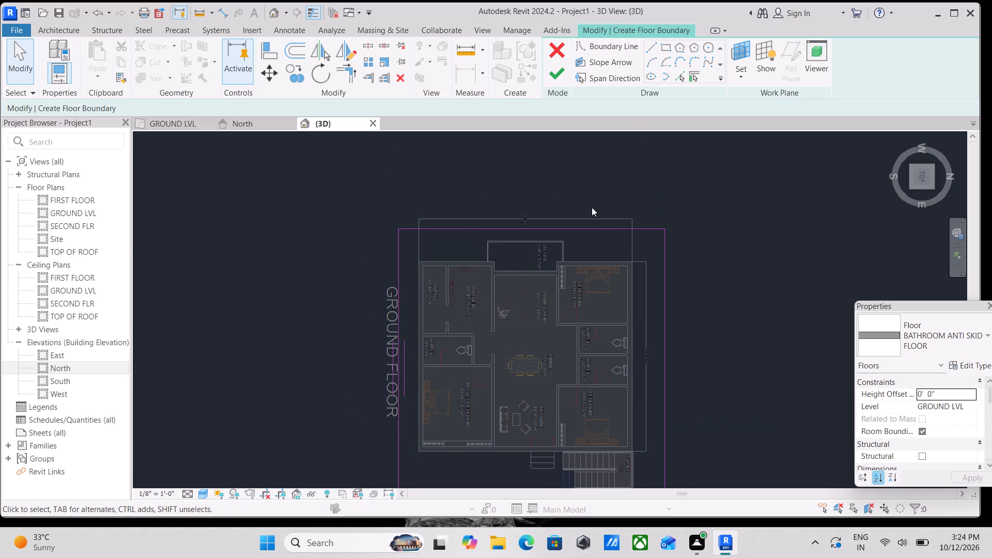
Duplicate the BATHROOM ANTI SKID FLOOR type under the name "veranda marble".
{"action": "middle_click_drag", "start_coordinate": [597, 221], "coordinate": [608, 173]}
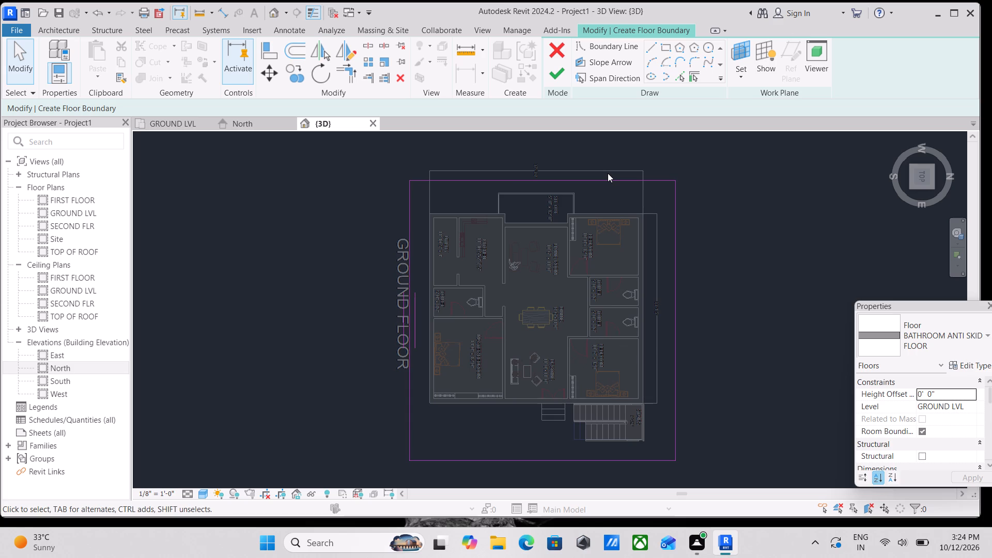
{"action": "scroll", "coordinate": [574, 177], "scroll_direction": "up", "scroll_amount": 1}
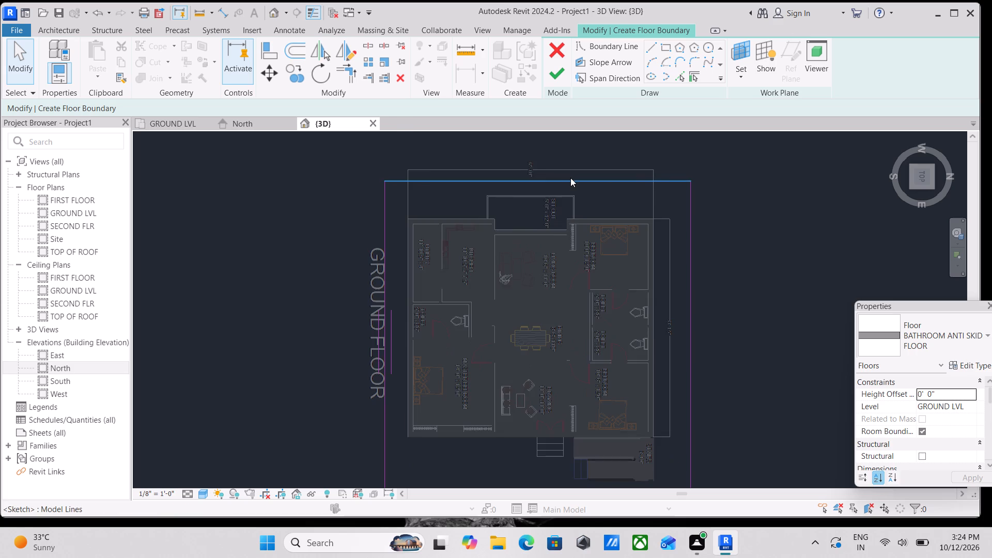
{"action": "scroll", "coordinate": [471, 190], "scroll_direction": "up", "scroll_amount": 2}
{"action": "scroll", "coordinate": [656, 177], "scroll_direction": "down", "scroll_amount": 1}
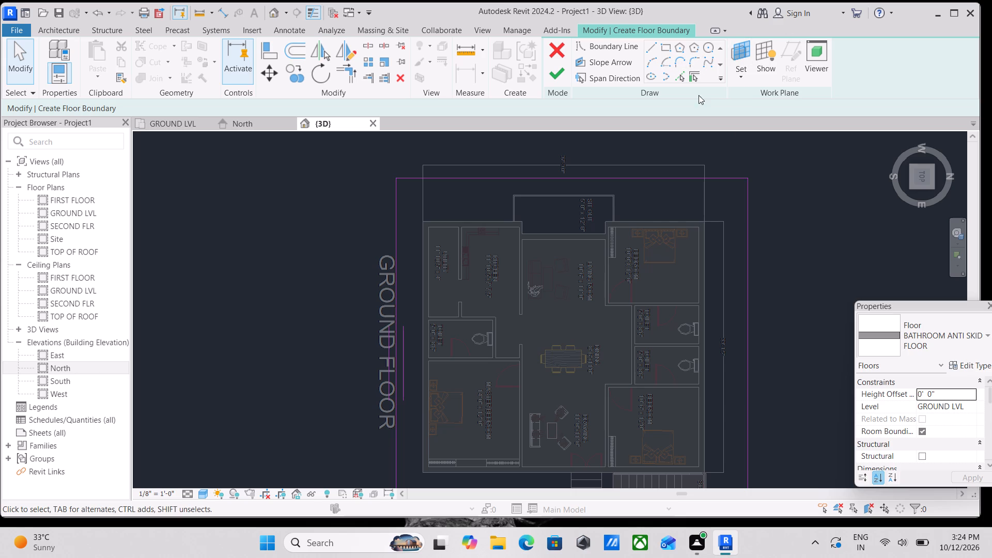
{"action": "left_click", "coordinate": [987, 368]}
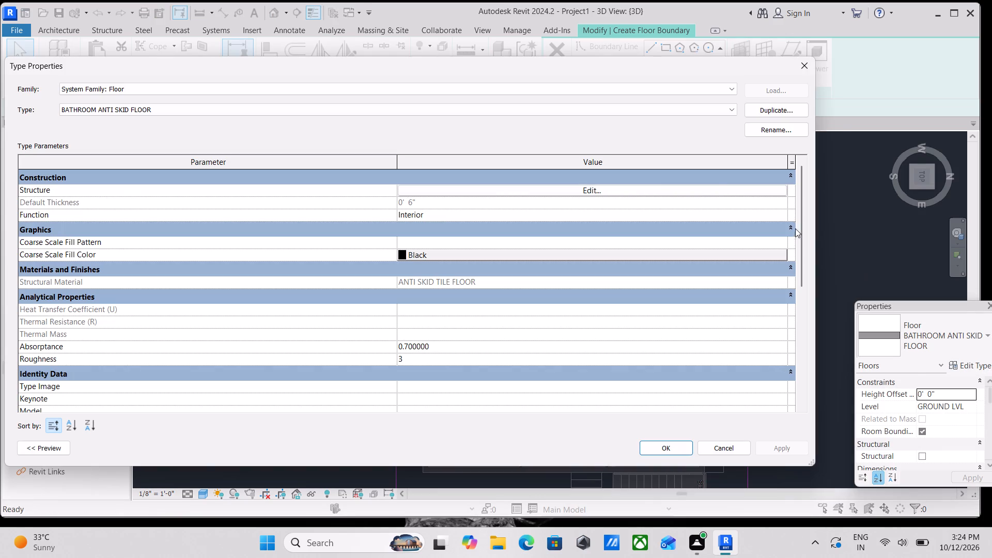
{"action": "left_click", "coordinate": [783, 111]}
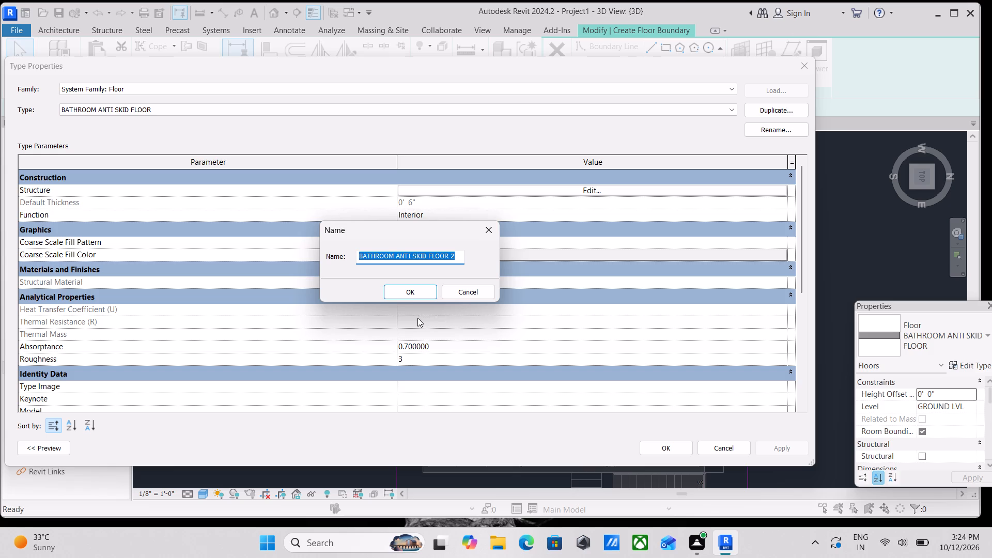
{"action": "key", "text": "BackSpace"}
{"action": "type", "text": "ver"}
{"action": "key", "text": "a"}
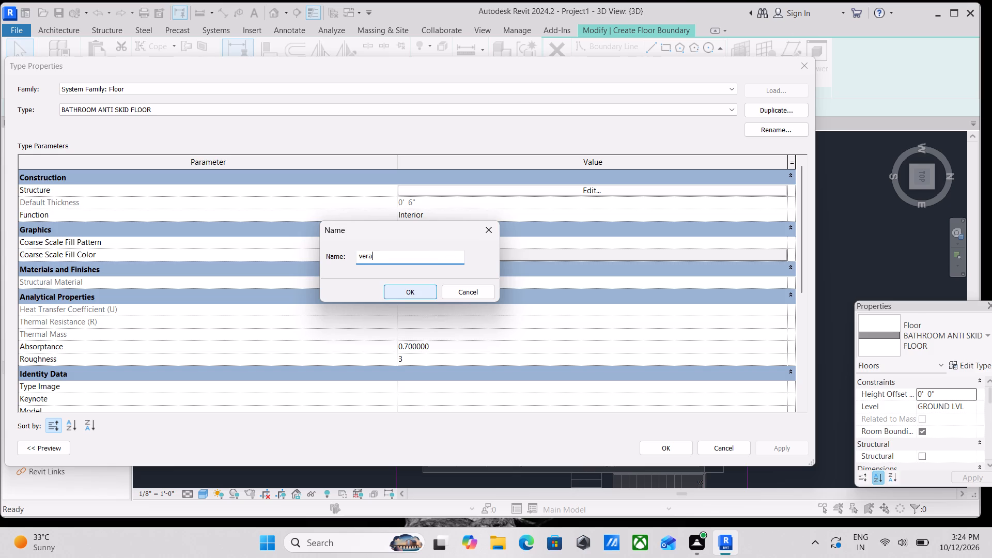
{"action": "type", "text": "nd"}
{"action": "key", "text": "space"}
{"action": "key", "text": "BackSpace"}
{"action": "type", "text": "a marble"}
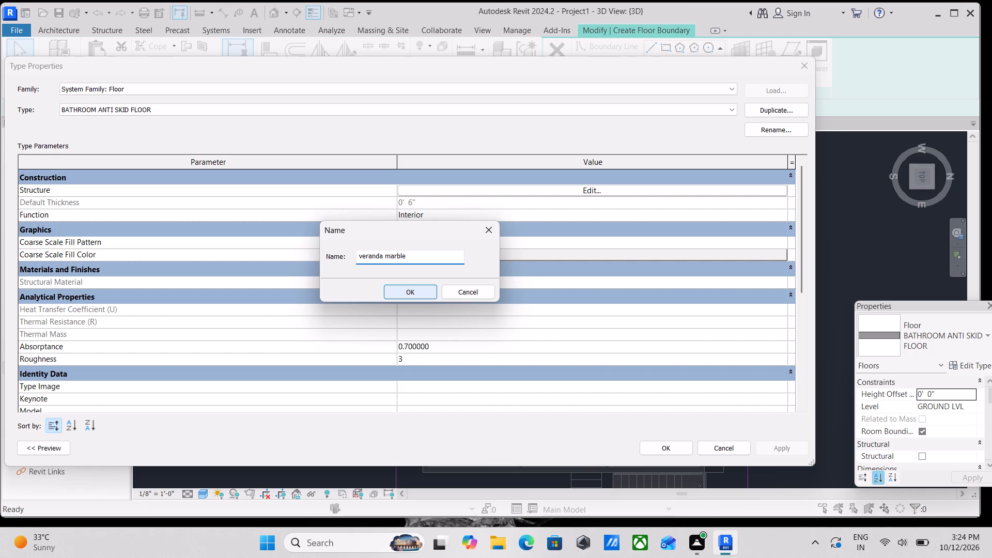
{"action": "left_click", "coordinate": [422, 292]}
Open the veranda marble type's layer structure and create a new material for its Structure [1] layer.
{"action": "left_click", "coordinate": [623, 188]}
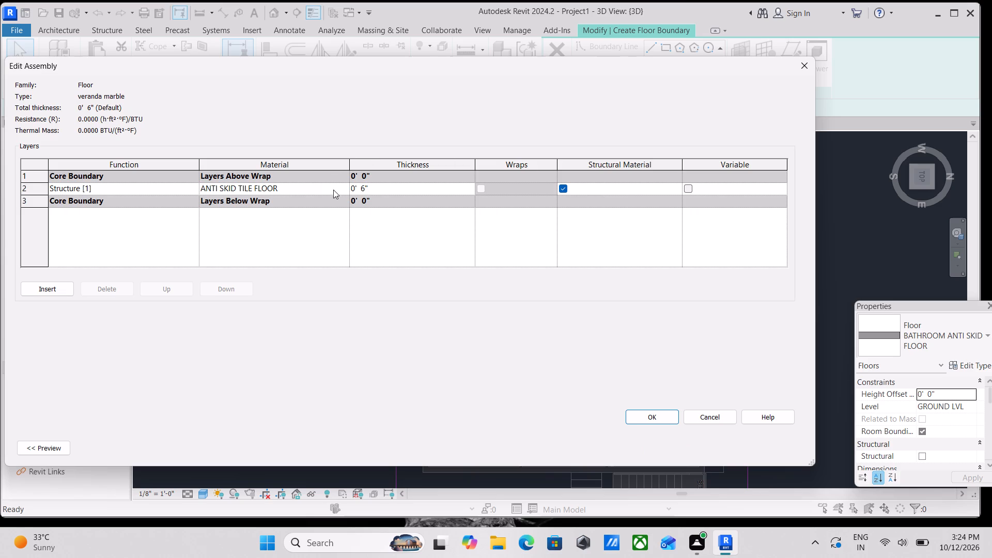
{"action": "left_click", "coordinate": [334, 188]}
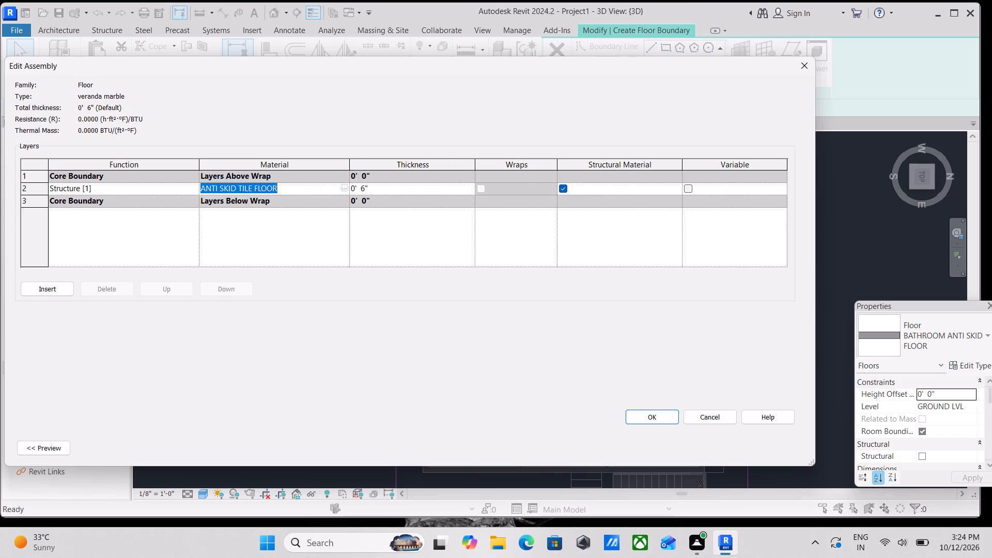
{"action": "left_click", "coordinate": [344, 187]}
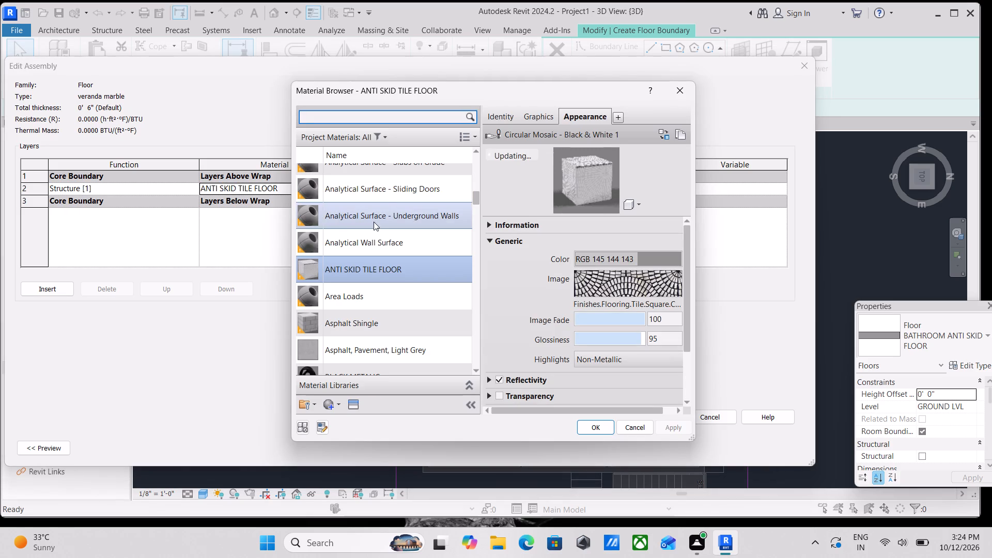
{"action": "left_click", "coordinate": [327, 406]}
{"action": "left_click", "coordinate": [342, 422]}
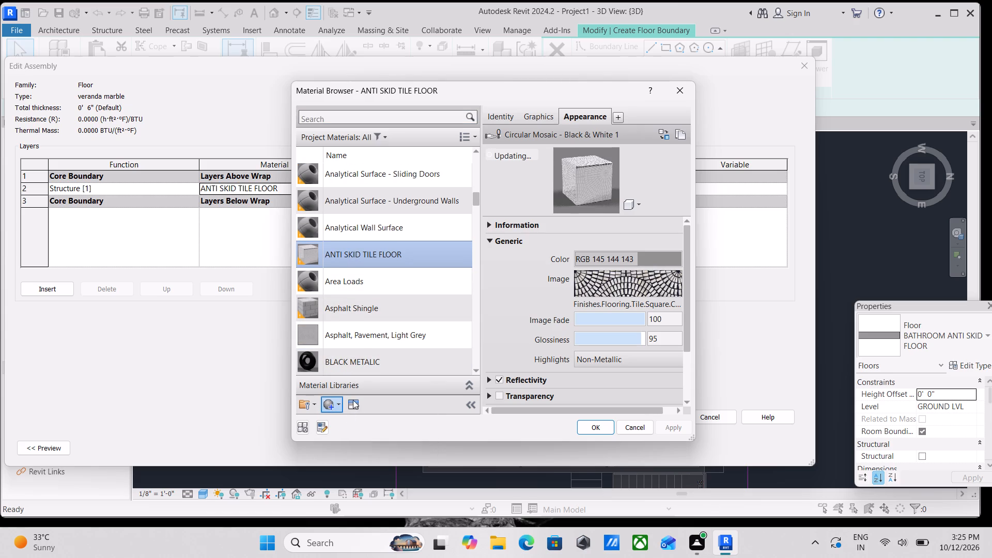
Rename the new default material as "outer flooring".
{"action": "right_click", "coordinate": [357, 246]}
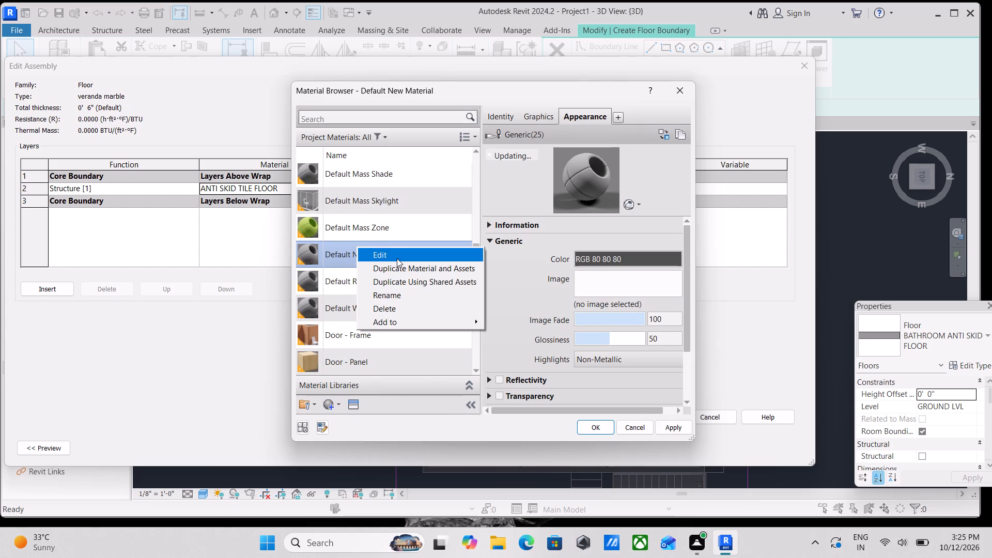
{"action": "left_click", "coordinate": [397, 292]}
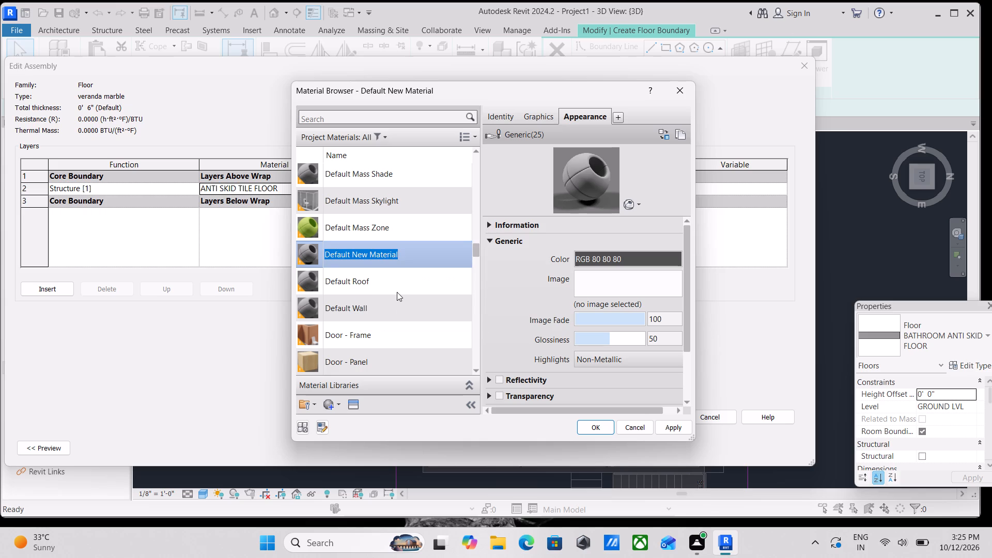
{"action": "key", "text": "BackSpace"}
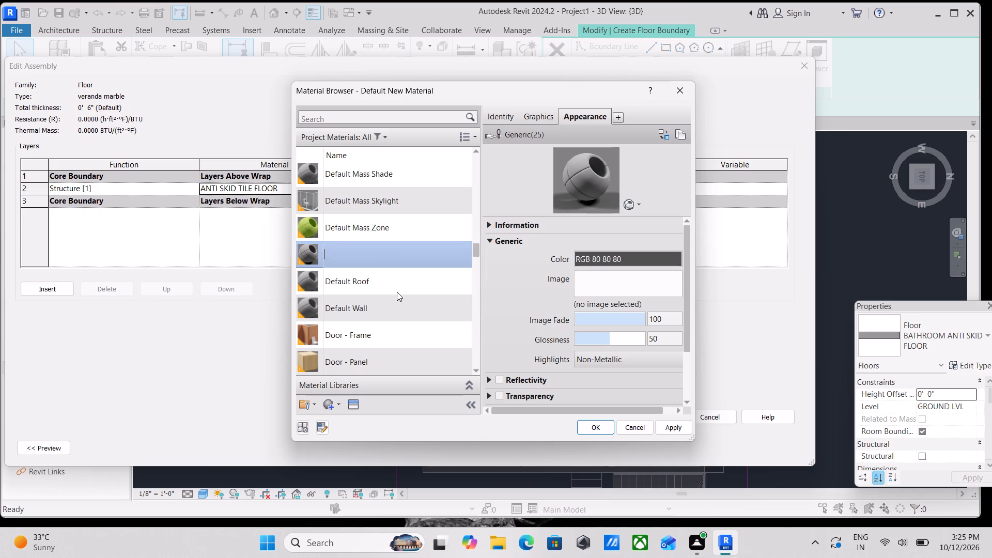
{"action": "type", "text": "wh"}
{"action": "type", "text": "ite"}
{"action": "key", "text": "space"}
{"action": "key", "text": "BackSpace"}
{"action": "key", "text": "BackSpace"}
{"action": "key", "text": "BackSpace"}
{"action": "key", "text": "BackSpace"}
{"action": "key", "text": "BackSpace"}
{"action": "key", "text": "BackSpace"}
{"action": "type", "text": "outer"}
{"action": "key", "text": "space"}
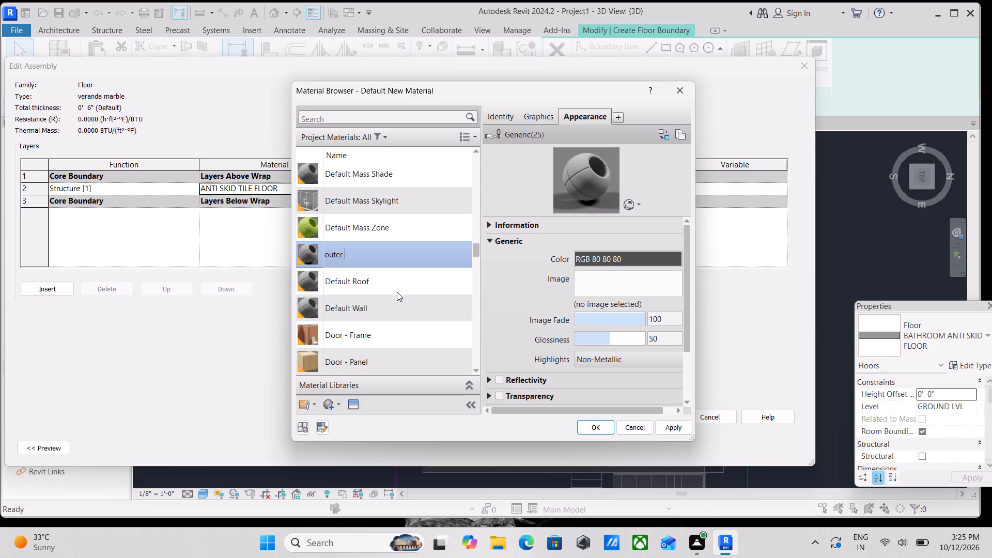
{"action": "type", "text": "floo"}
{"action": "type", "text": "ring"}
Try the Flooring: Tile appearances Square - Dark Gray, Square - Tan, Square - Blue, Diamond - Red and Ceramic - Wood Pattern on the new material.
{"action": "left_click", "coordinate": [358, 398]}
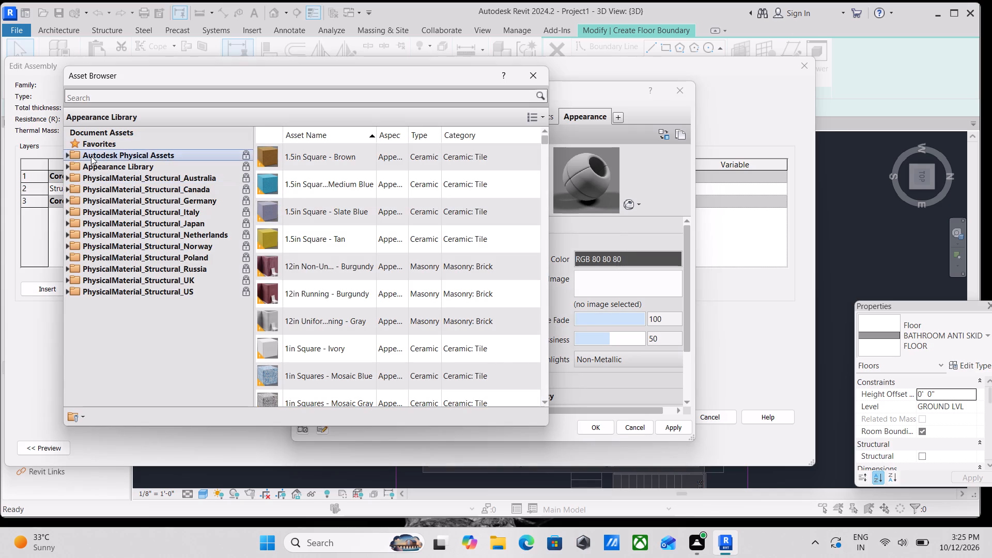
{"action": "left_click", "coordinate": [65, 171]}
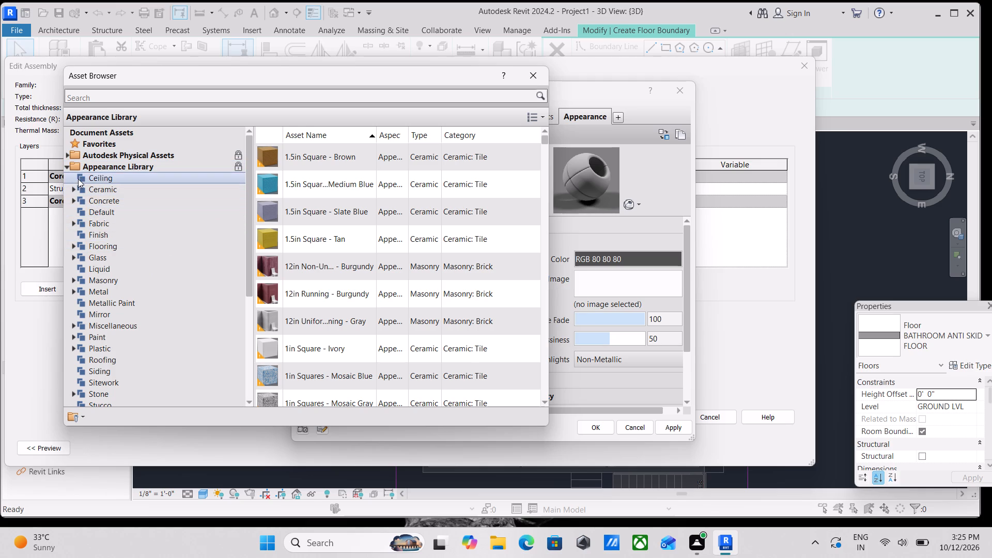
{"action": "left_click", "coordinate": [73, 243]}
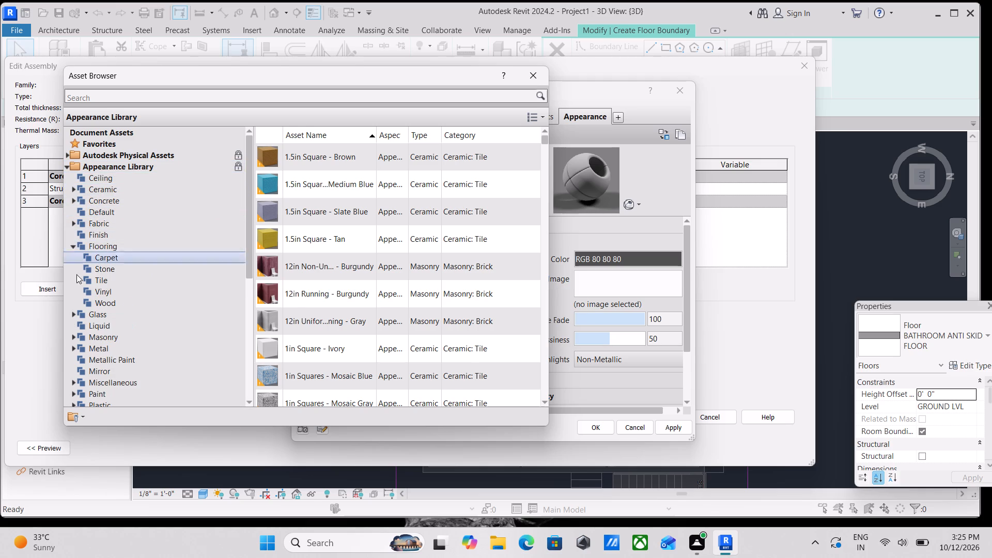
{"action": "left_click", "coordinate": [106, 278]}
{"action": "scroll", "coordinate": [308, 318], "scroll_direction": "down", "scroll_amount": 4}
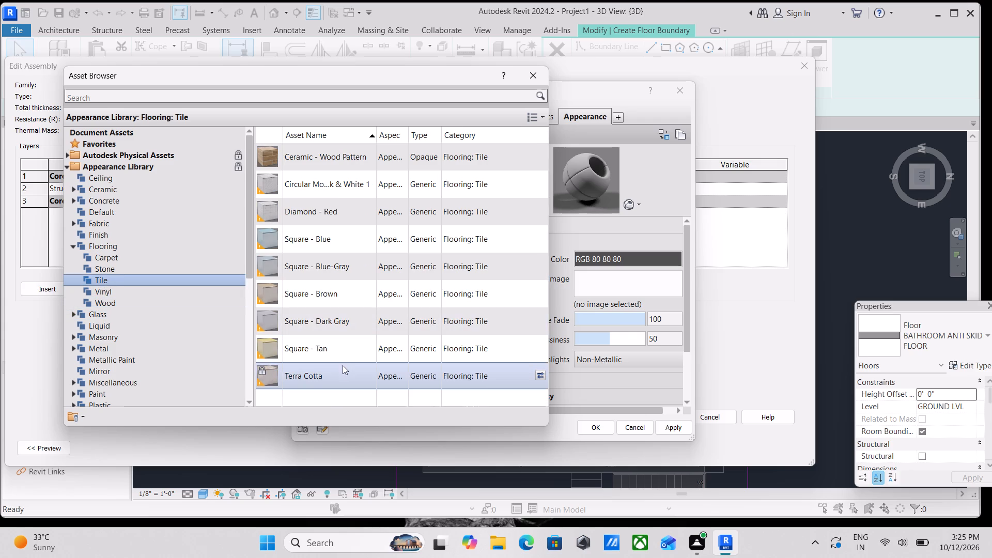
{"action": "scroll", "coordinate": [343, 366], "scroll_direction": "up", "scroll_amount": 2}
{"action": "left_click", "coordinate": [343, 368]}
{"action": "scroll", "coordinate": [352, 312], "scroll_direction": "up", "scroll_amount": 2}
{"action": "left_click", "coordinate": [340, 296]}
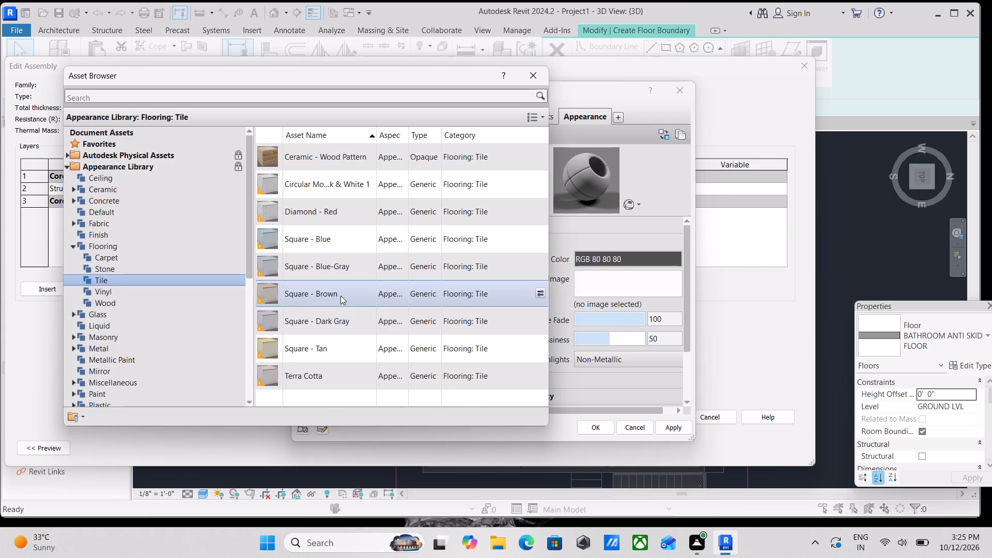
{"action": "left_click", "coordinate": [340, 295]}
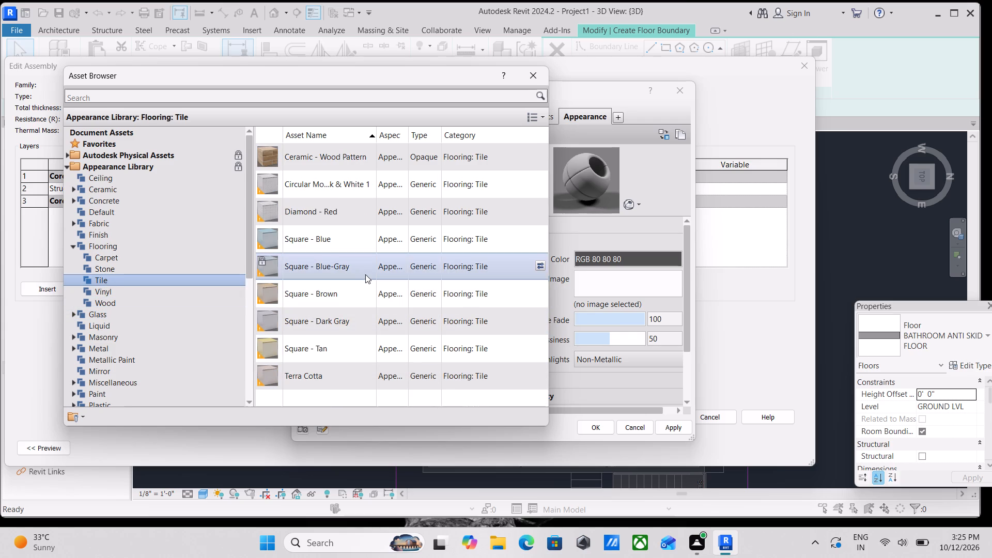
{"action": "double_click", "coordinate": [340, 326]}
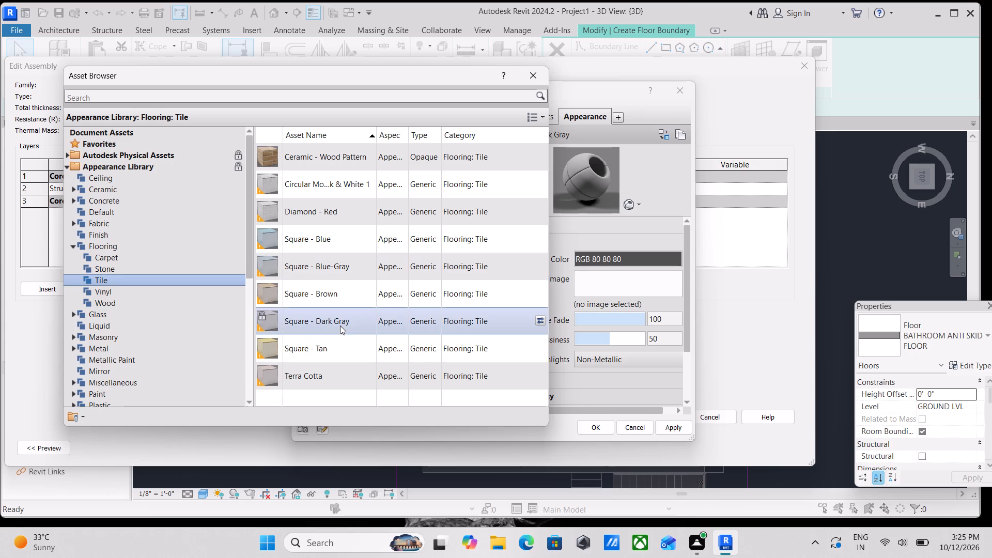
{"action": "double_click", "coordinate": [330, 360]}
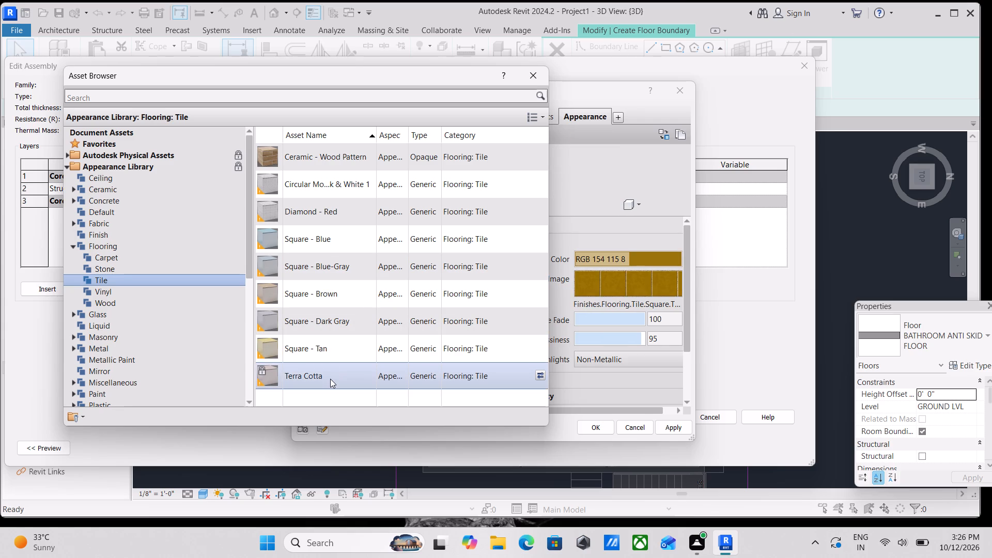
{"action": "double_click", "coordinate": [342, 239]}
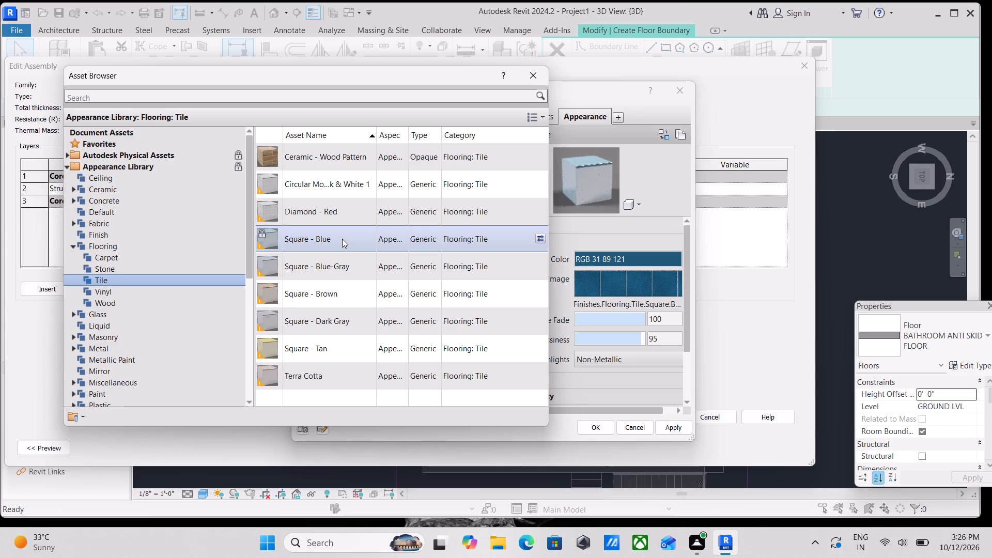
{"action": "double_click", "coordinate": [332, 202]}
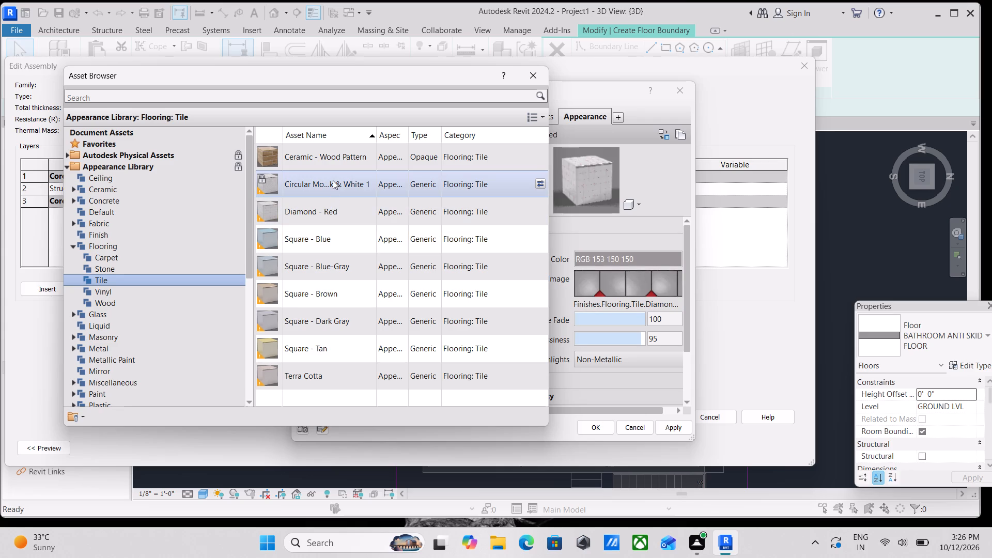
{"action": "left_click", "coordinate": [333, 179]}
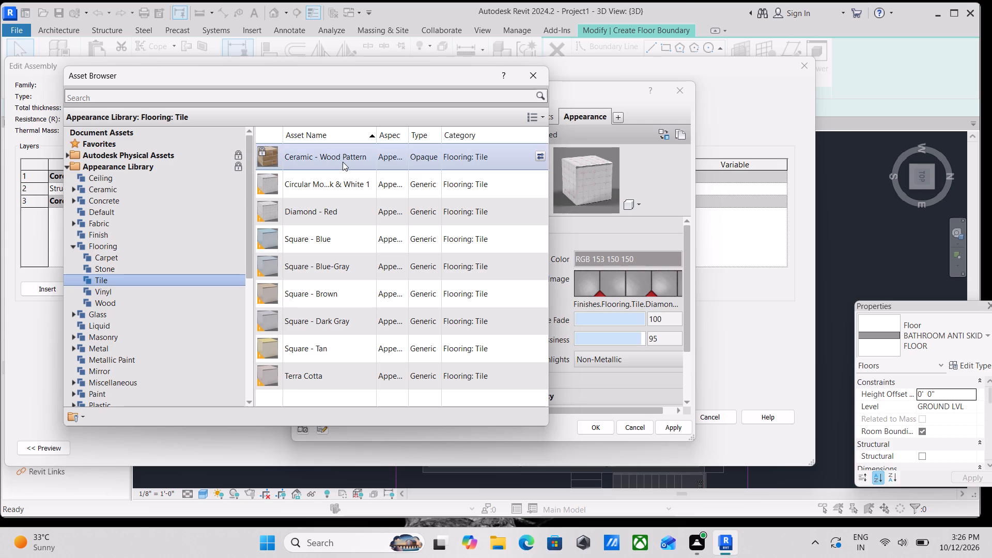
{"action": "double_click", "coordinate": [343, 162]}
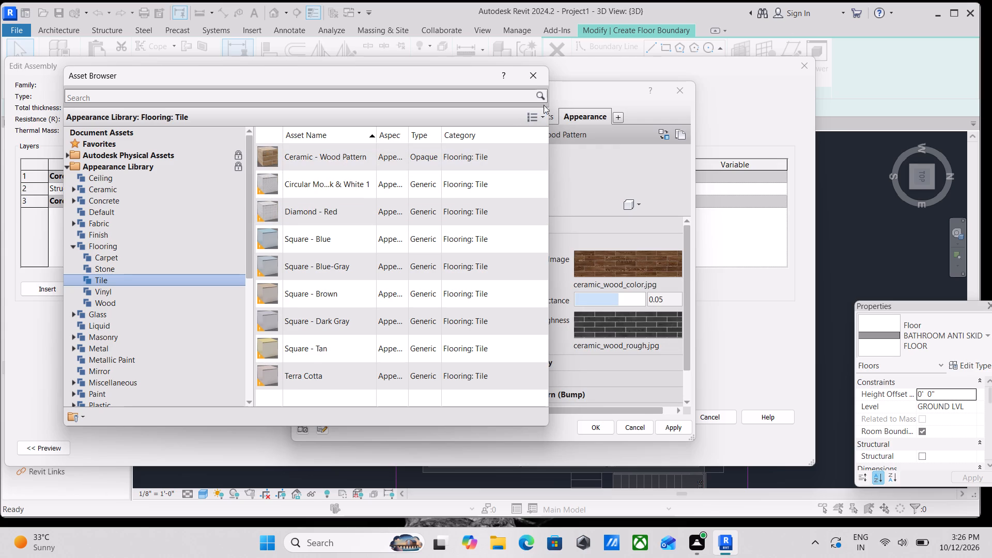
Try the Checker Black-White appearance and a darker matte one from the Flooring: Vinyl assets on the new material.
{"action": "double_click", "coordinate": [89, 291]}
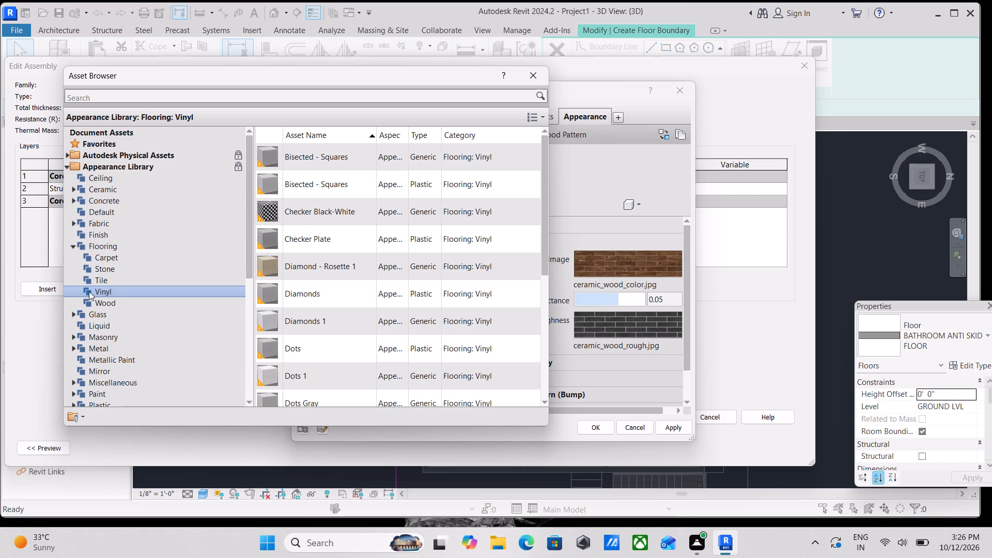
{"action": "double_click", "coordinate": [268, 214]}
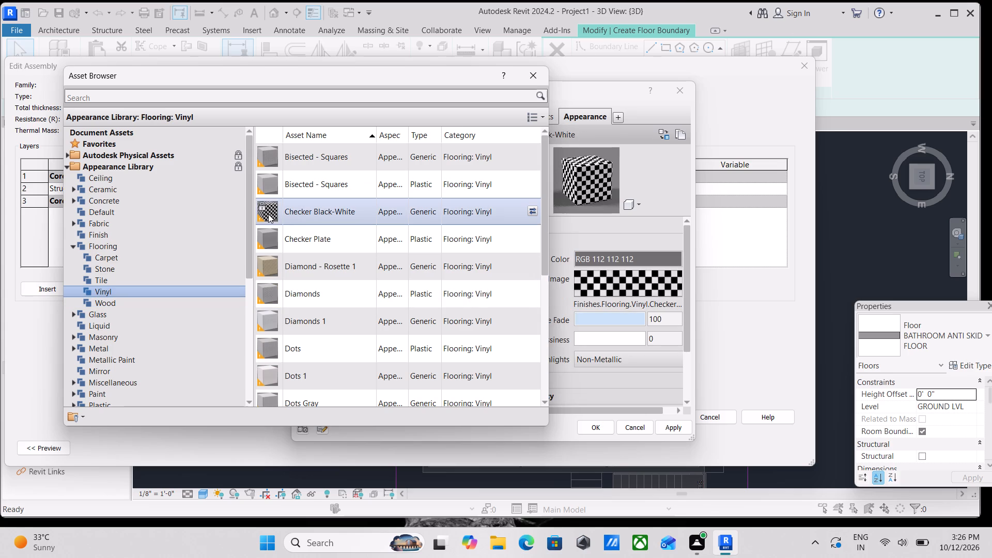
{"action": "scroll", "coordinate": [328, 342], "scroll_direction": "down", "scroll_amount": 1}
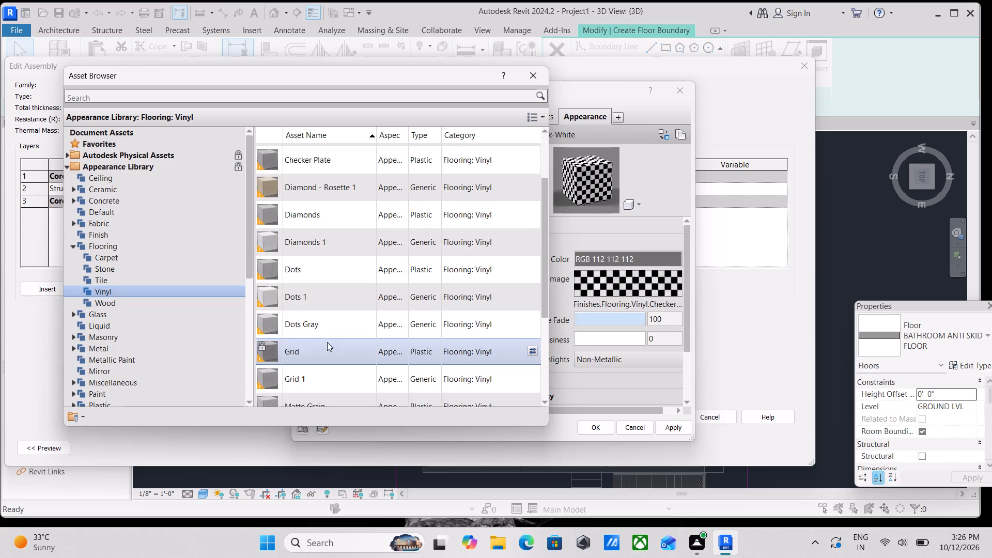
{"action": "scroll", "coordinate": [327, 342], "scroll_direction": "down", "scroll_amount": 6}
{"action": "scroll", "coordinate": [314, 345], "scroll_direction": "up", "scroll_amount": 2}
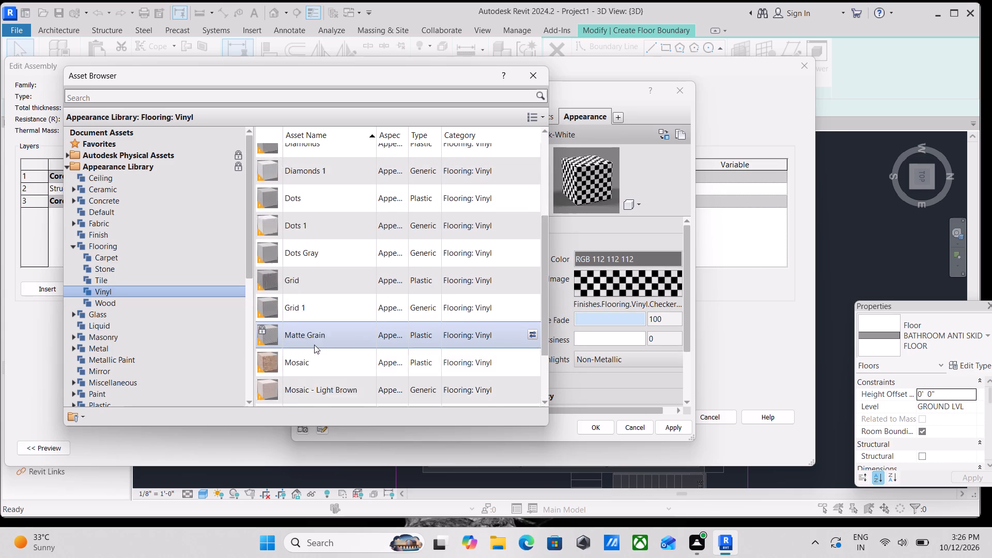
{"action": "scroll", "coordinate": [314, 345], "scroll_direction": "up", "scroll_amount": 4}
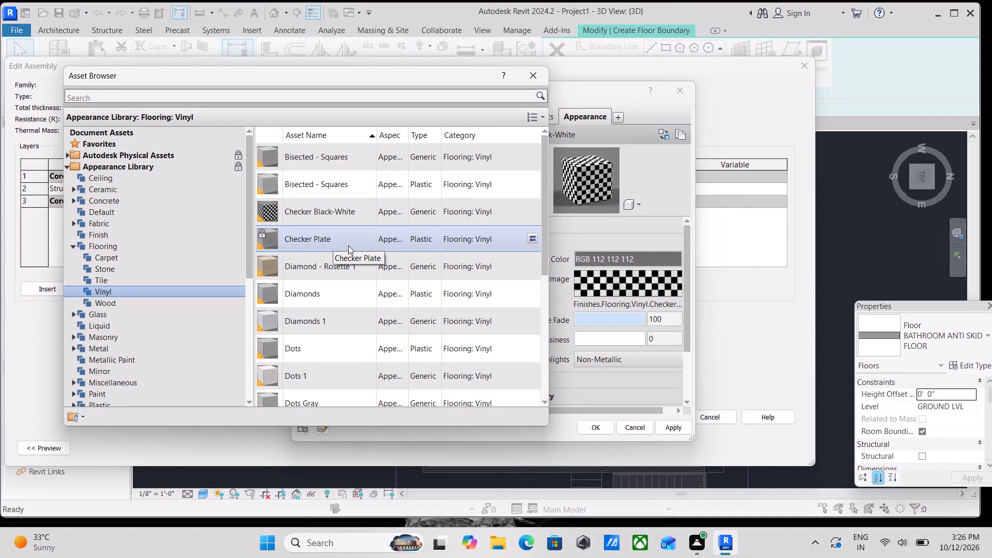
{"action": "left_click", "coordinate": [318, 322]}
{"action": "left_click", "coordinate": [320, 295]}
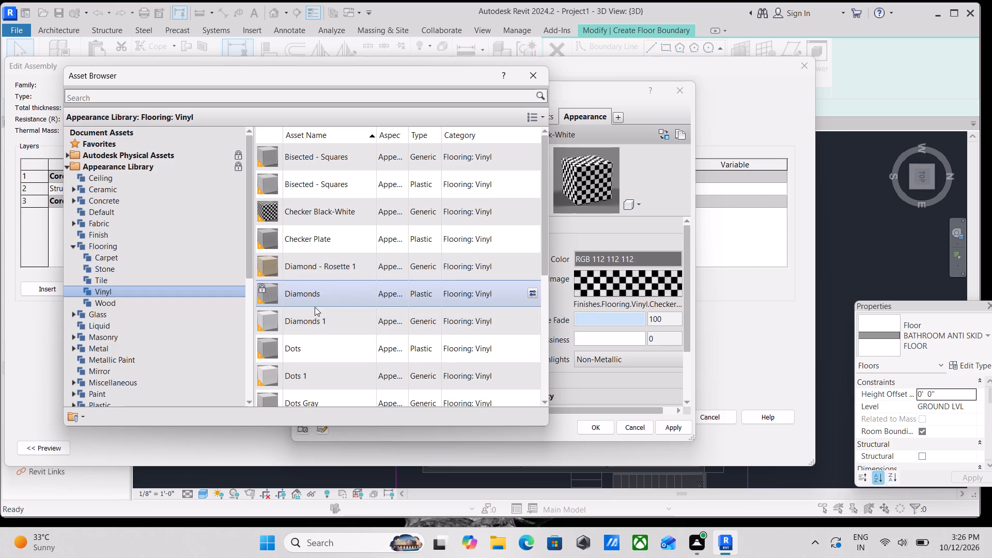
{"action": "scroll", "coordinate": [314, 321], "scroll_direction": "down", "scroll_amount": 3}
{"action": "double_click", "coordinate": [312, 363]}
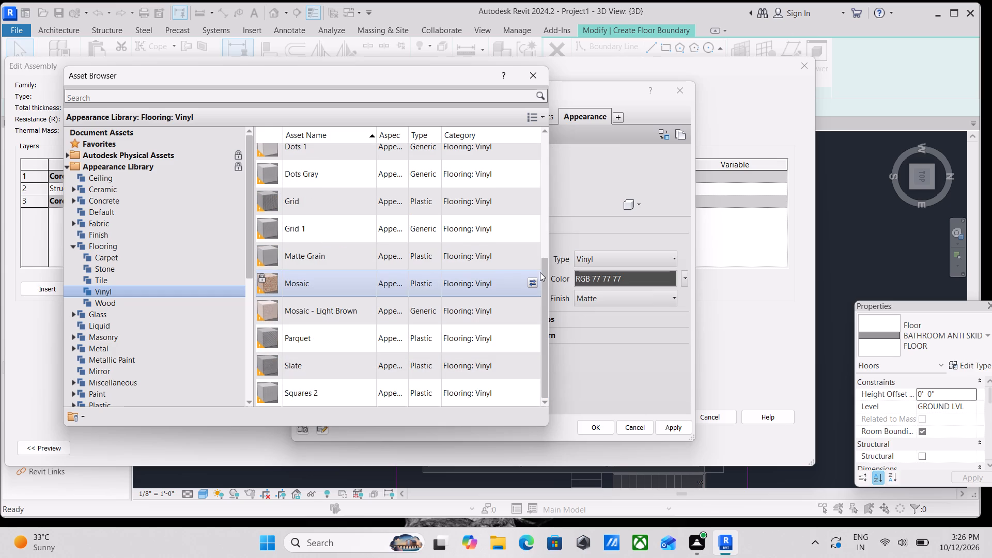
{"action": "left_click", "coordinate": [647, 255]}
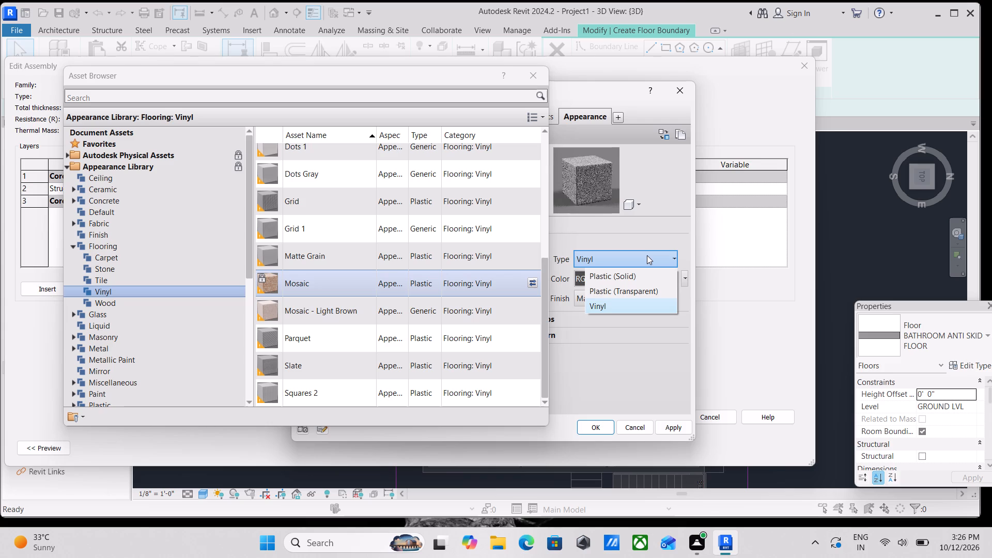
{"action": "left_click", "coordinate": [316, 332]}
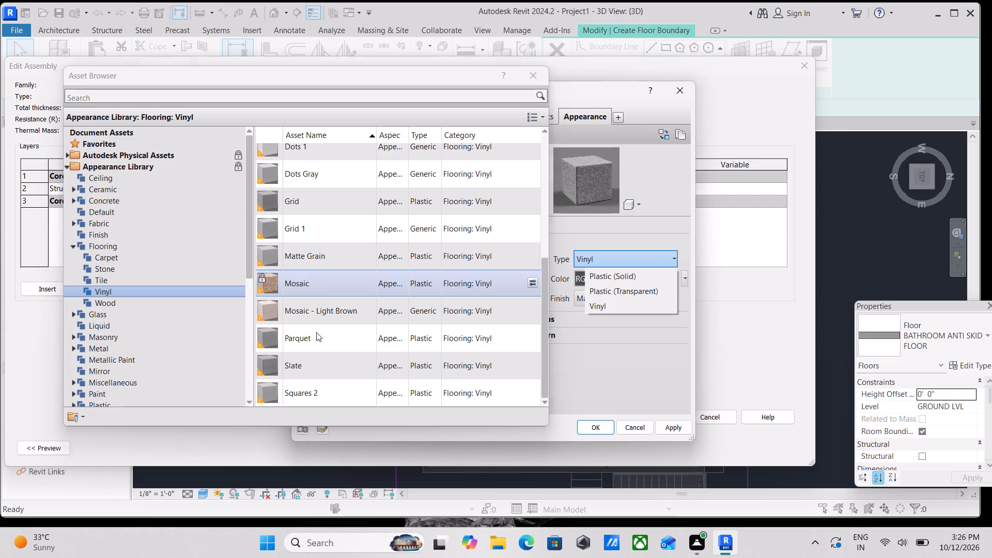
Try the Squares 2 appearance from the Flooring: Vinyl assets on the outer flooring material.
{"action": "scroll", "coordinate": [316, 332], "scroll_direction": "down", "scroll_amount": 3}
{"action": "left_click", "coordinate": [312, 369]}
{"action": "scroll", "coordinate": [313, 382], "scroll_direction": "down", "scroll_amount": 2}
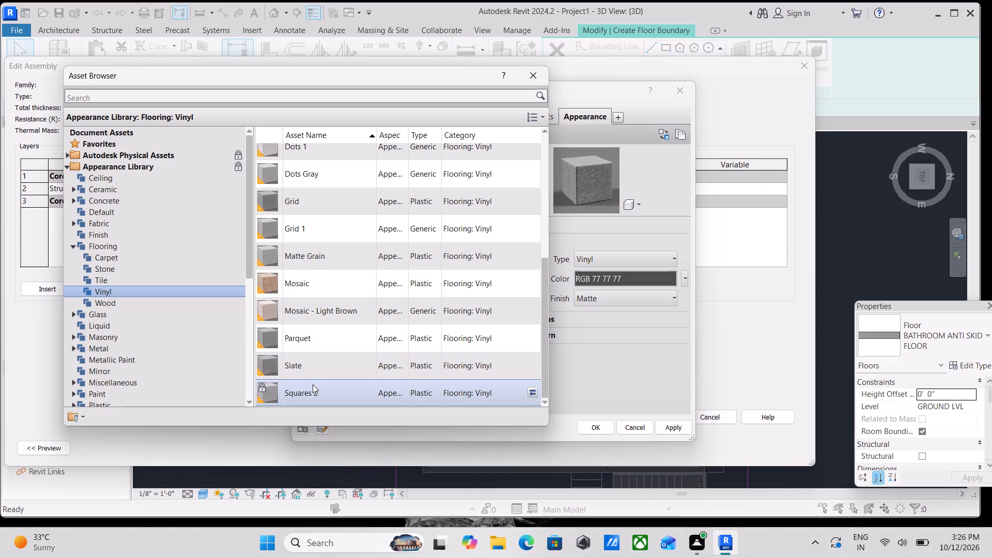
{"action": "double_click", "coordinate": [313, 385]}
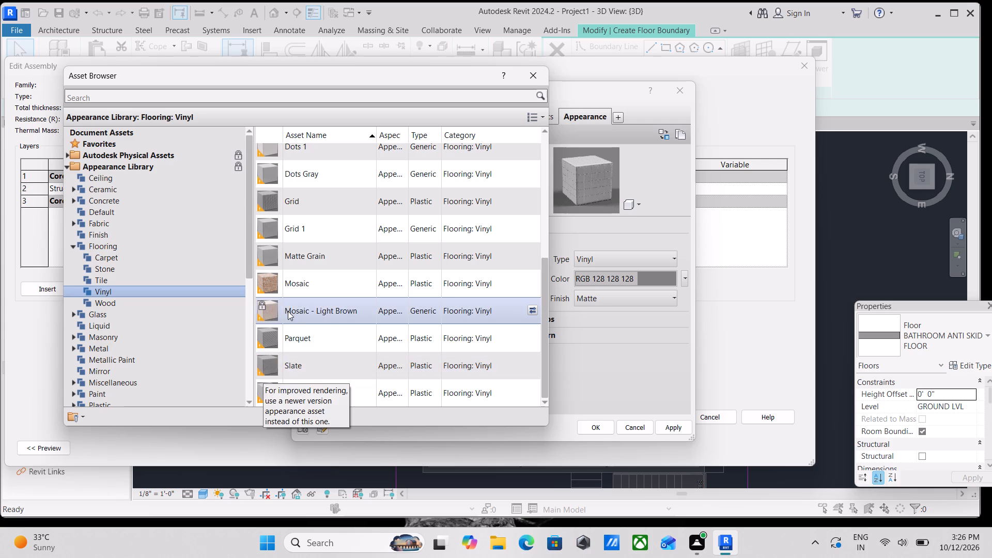
Set the outer flooring material's appearance to Checker Black-White from the Flooring: Vinyl assets.
{"action": "scroll", "coordinate": [285, 324], "scroll_direction": "up", "scroll_amount": 2}
{"action": "scroll", "coordinate": [285, 354], "scroll_direction": "down", "scroll_amount": 8}
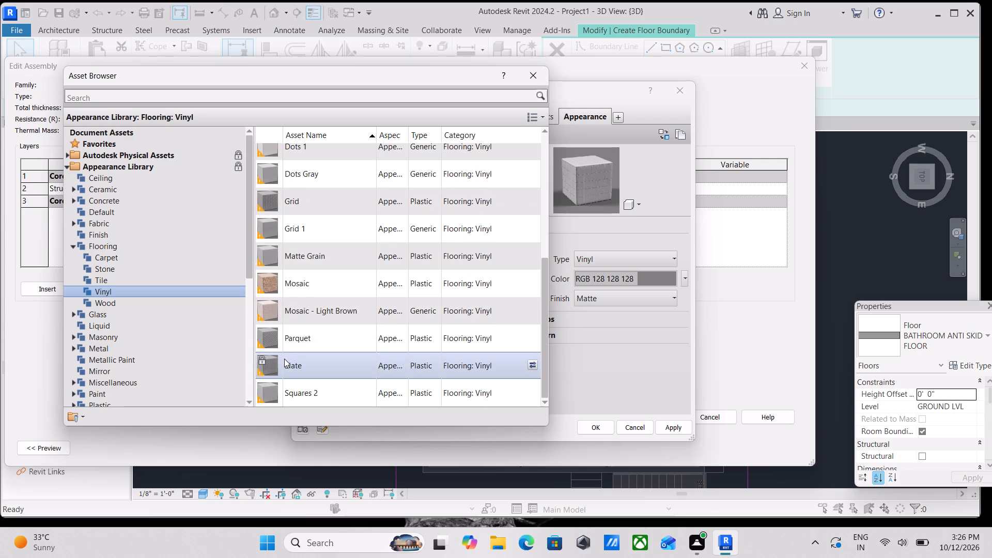
{"action": "scroll", "coordinate": [284, 359], "scroll_direction": "up", "scroll_amount": 4}
{"action": "scroll", "coordinate": [284, 359], "scroll_direction": "down", "scroll_amount": 7}
{"action": "scroll", "coordinate": [297, 369], "scroll_direction": "up", "scroll_amount": 9}
{"action": "scroll", "coordinate": [309, 298], "scroll_direction": "down", "scroll_amount": 5}
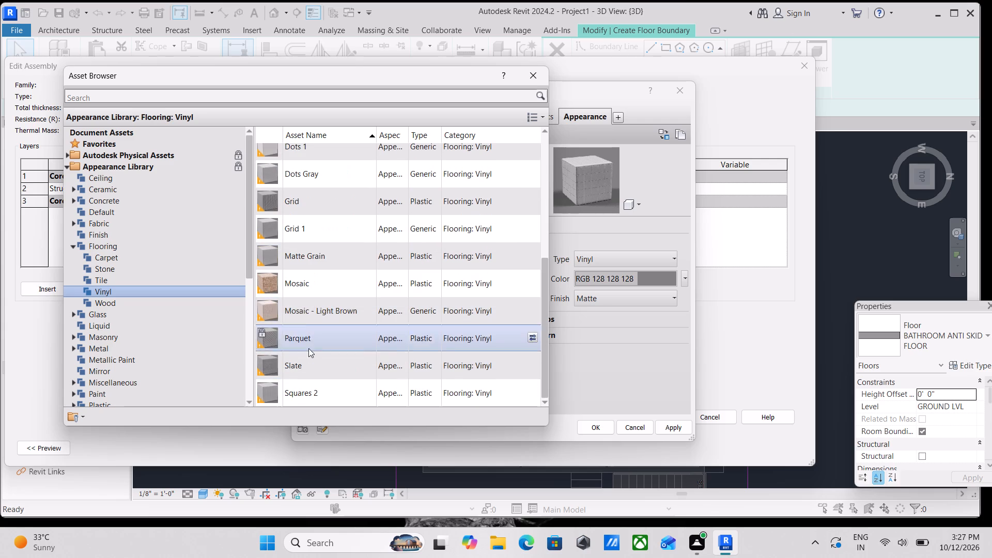
{"action": "scroll", "coordinate": [305, 361], "scroll_direction": "down", "scroll_amount": 5}
{"action": "scroll", "coordinate": [313, 387], "scroll_direction": "up", "scroll_amount": 12}
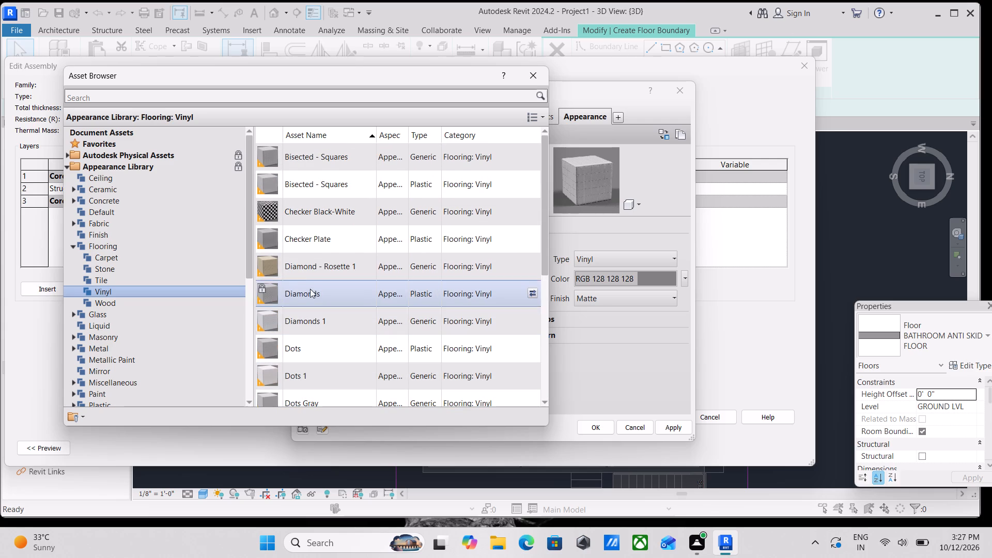
{"action": "left_click", "coordinate": [306, 258]}
{"action": "left_click", "coordinate": [309, 212]}
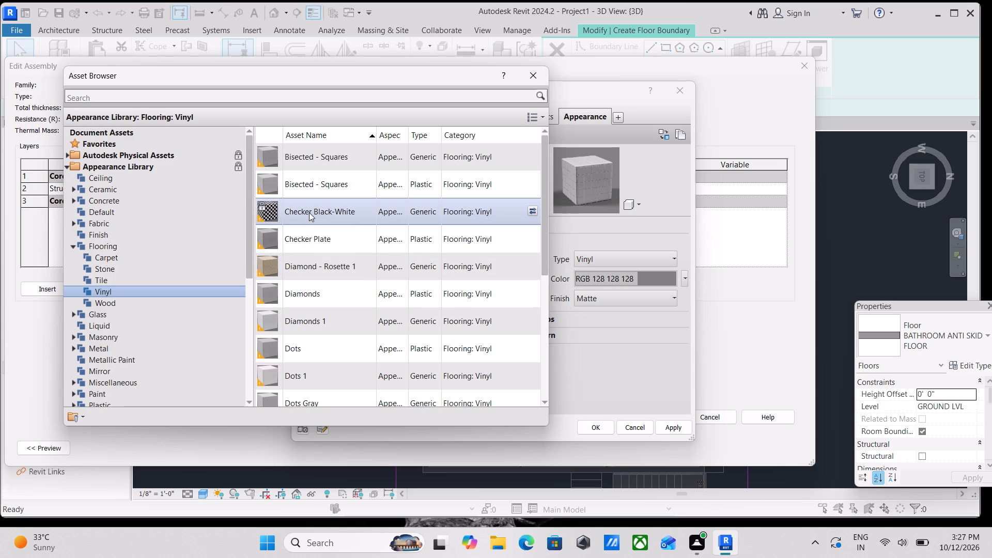
{"action": "double_click", "coordinate": [309, 212]}
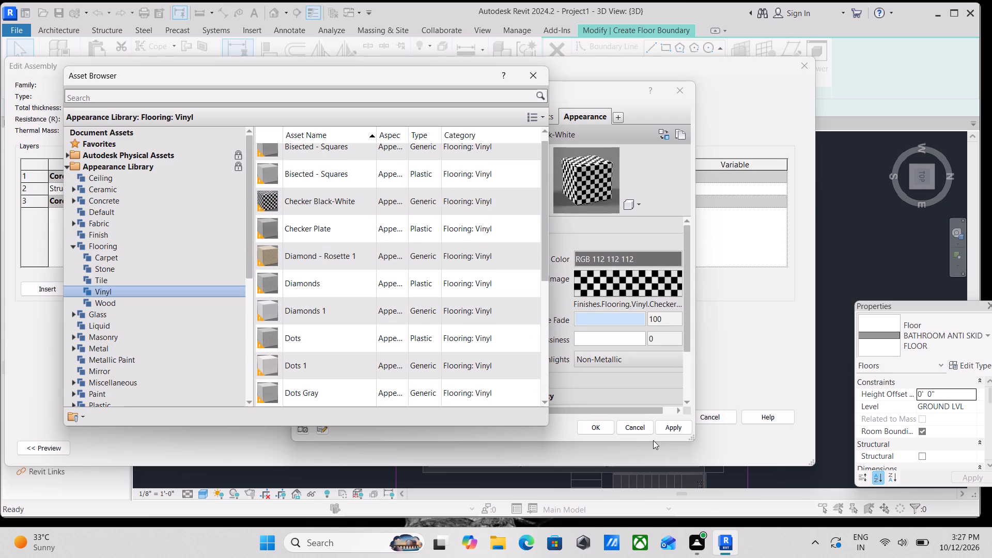
{"action": "left_click", "coordinate": [677, 426]}
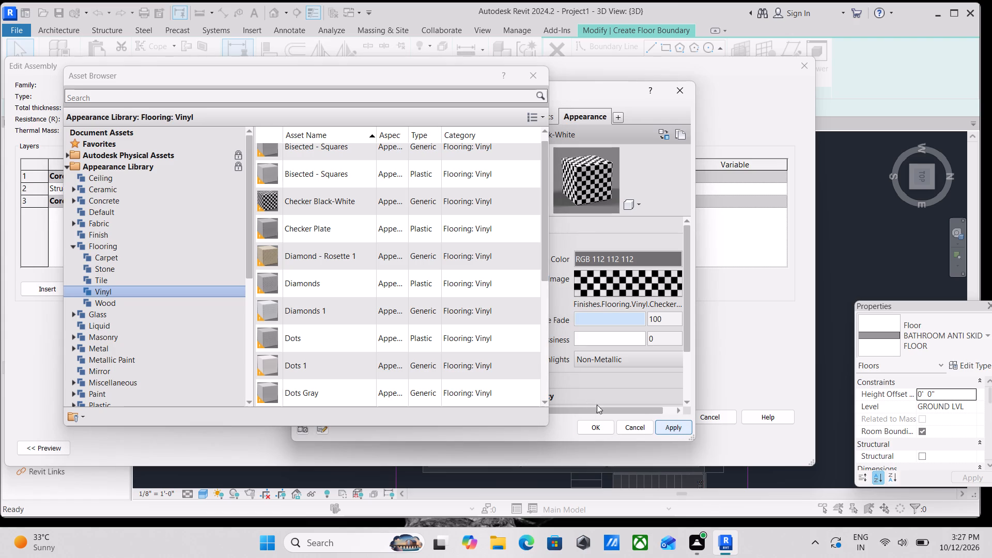
Assign the outer flooring material to the Structure [1] layer and finish editing the veranda marble floor type.
{"action": "left_click", "coordinate": [598, 426]}
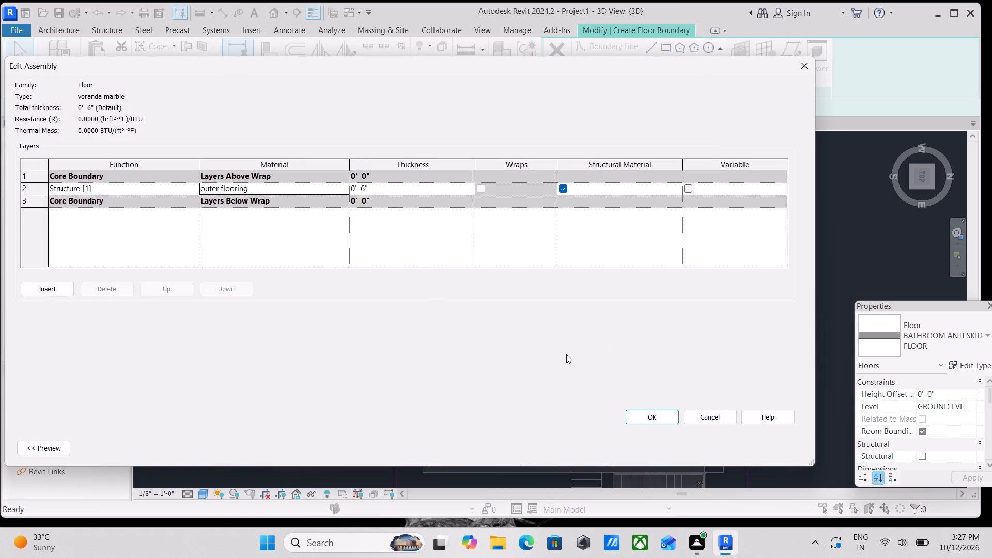
{"action": "left_click", "coordinate": [661, 417]}
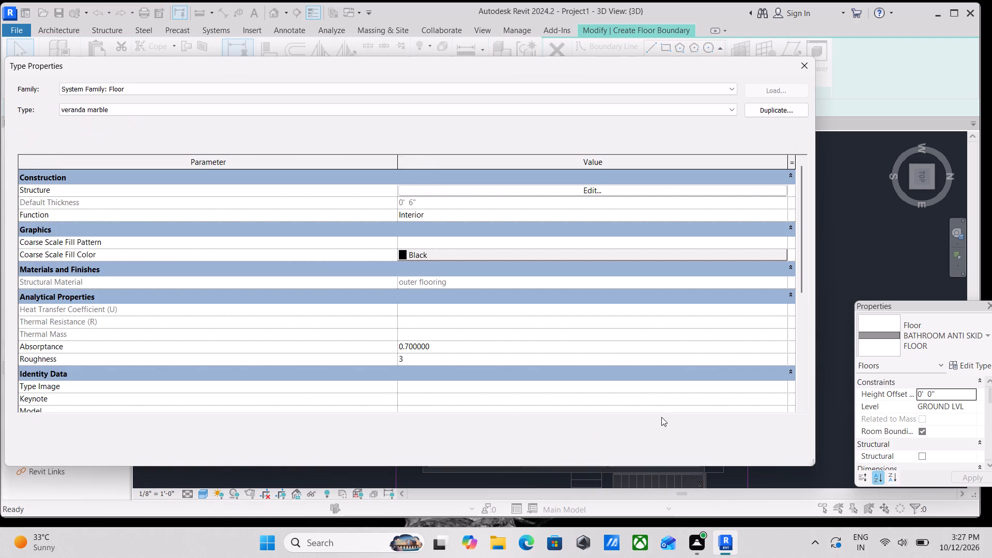
{"action": "left_click", "coordinate": [784, 452]}
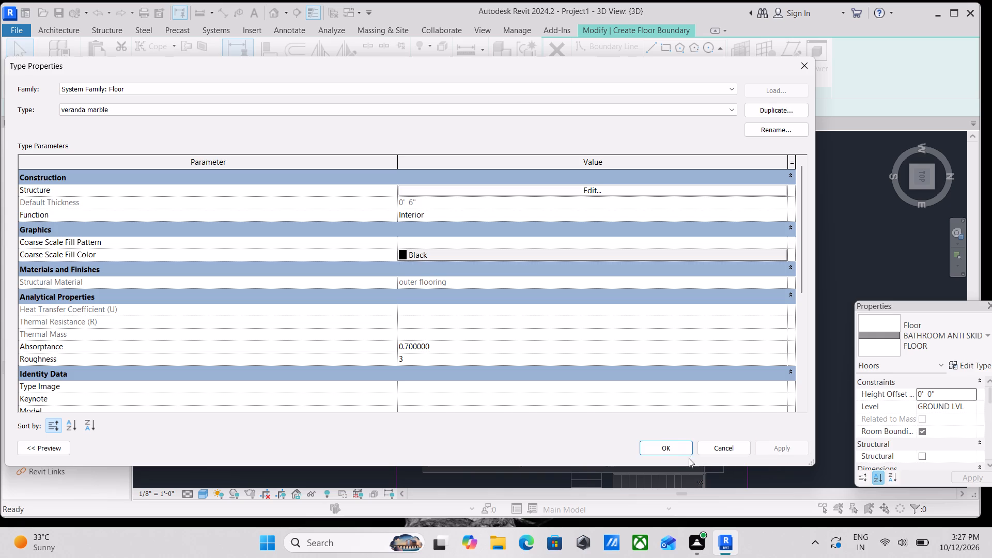
{"action": "left_click", "coordinate": [668, 450]}
Delete the two long sketched floor boundary lines along the house's north and south sides.
{"action": "scroll", "coordinate": [504, 288], "scroll_direction": "down", "scroll_amount": 1}
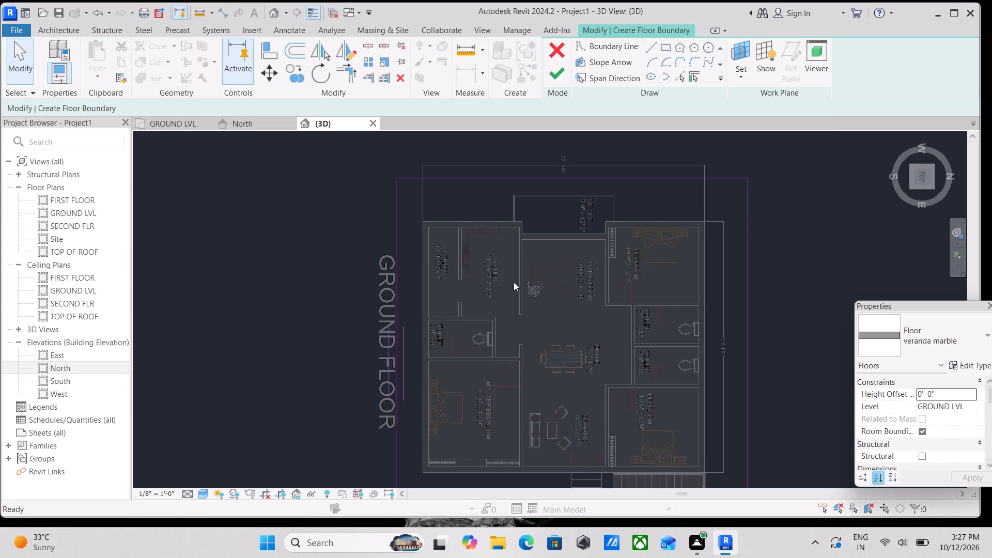
{"action": "scroll", "coordinate": [514, 282], "scroll_direction": "down", "scroll_amount": 1}
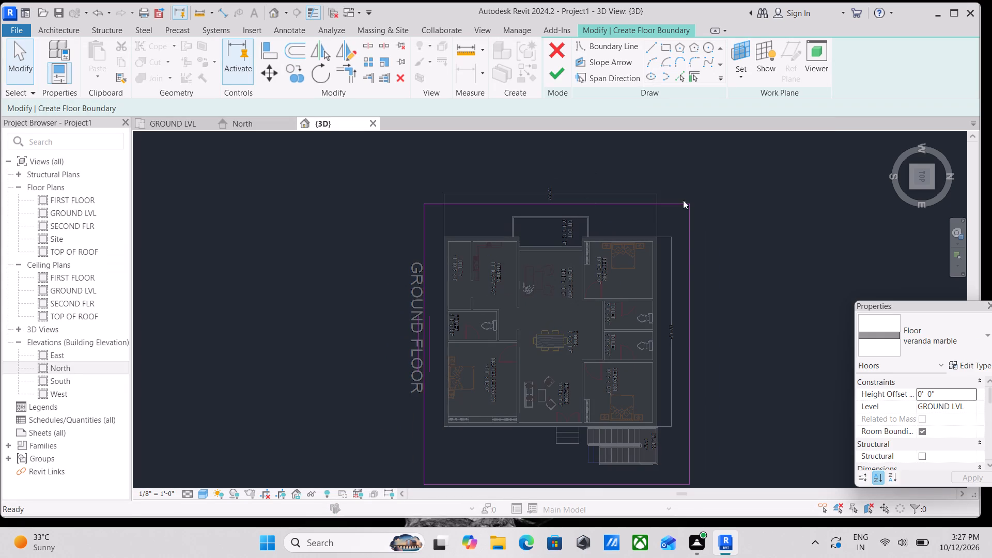
{"action": "scroll", "coordinate": [696, 286], "scroll_direction": "up", "scroll_amount": 2}
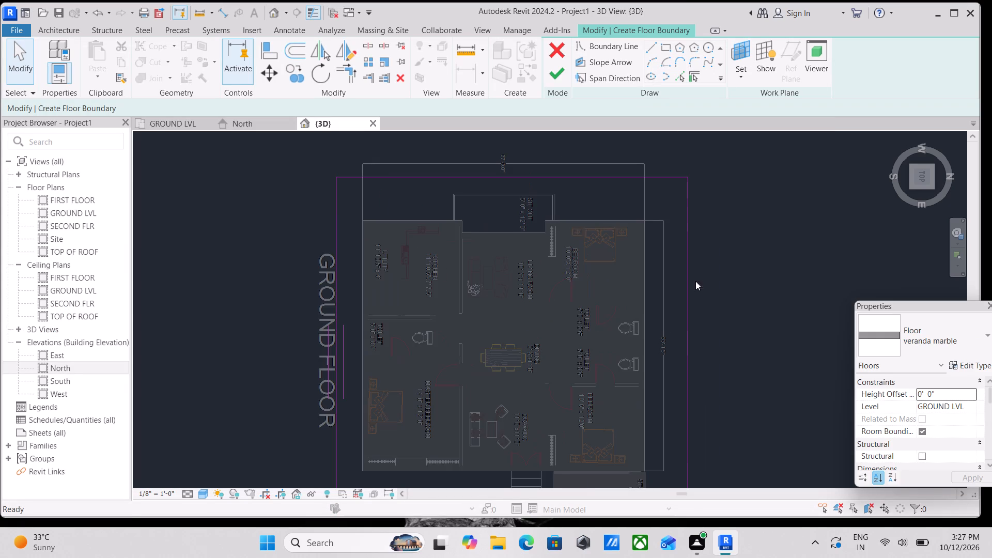
{"action": "scroll", "coordinate": [680, 225], "scroll_direction": "up", "scroll_amount": 2}
{"action": "key", "text": "Escape"}
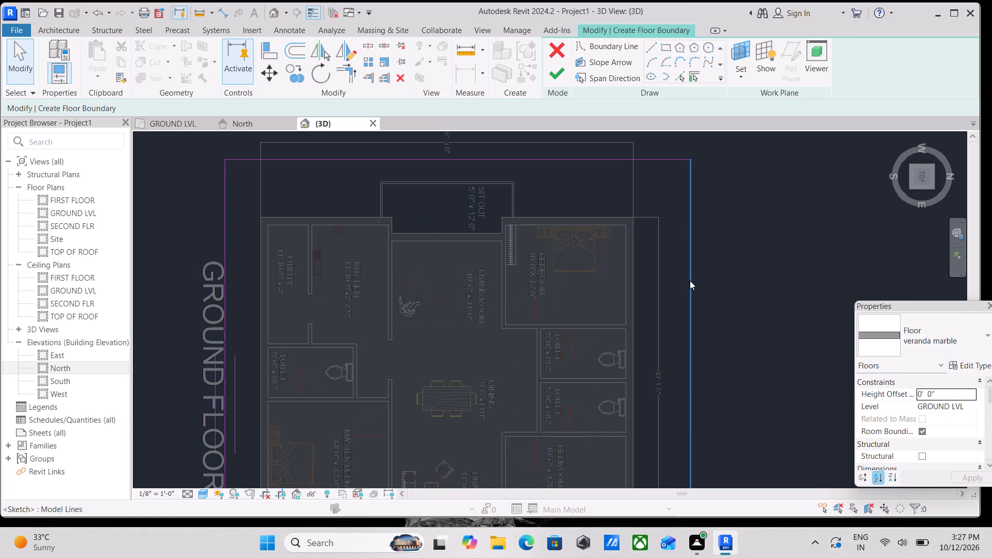
{"action": "left_click", "coordinate": [690, 281]}
{"action": "scroll", "coordinate": [729, 290], "scroll_direction": "down", "scroll_amount": 1}
{"action": "middle_click_drag", "start_coordinate": [729, 290], "coordinate": [703, 160]}
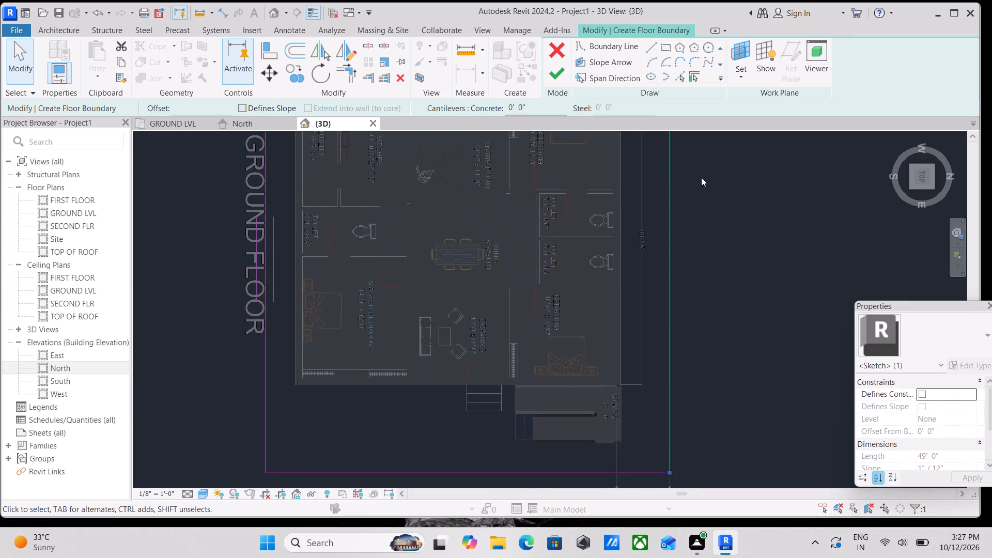
{"action": "scroll", "coordinate": [693, 267], "scroll_direction": "down", "scroll_amount": 1}
{"action": "middle_click_drag", "start_coordinate": [693, 267], "coordinate": [704, 242]}
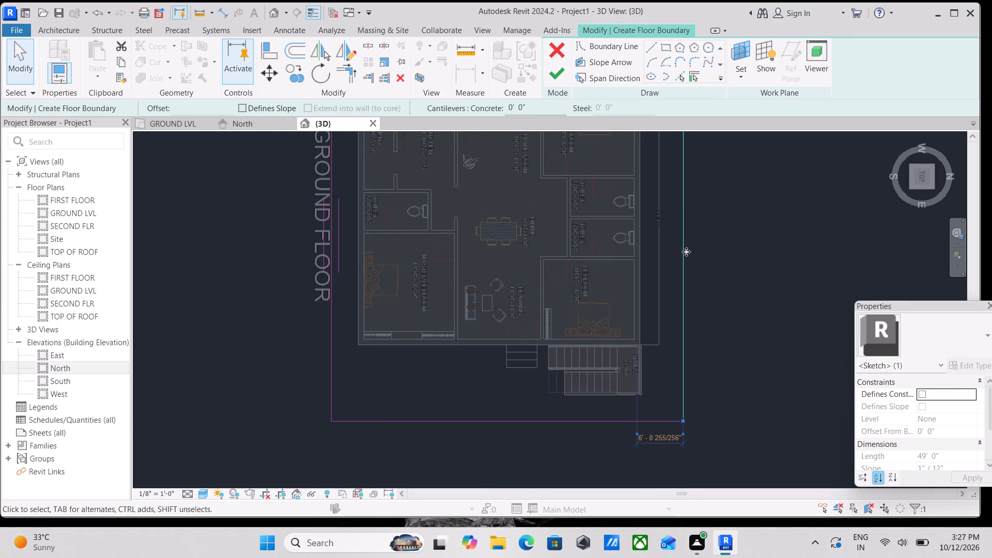
{"action": "middle_click_drag", "start_coordinate": [704, 239], "coordinate": [680, 301]}
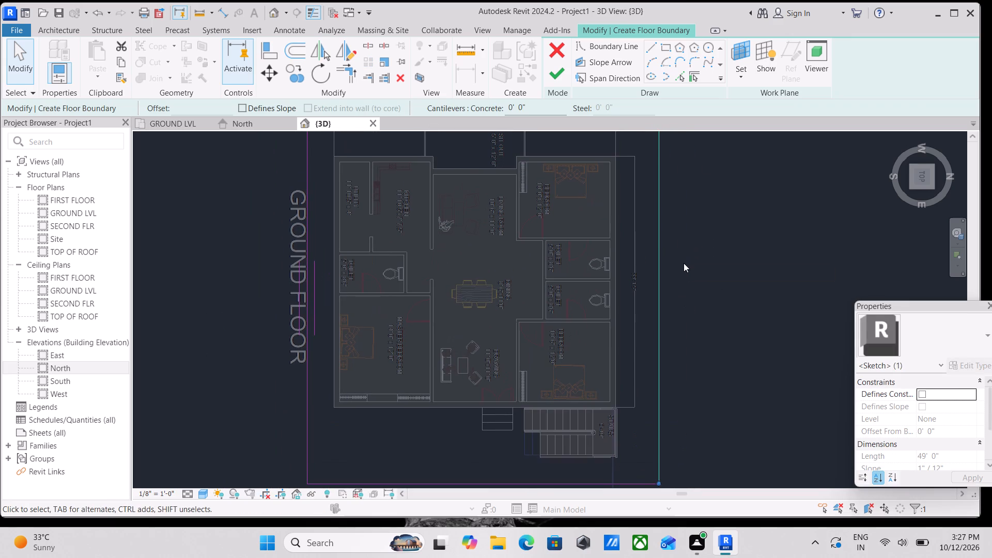
{"action": "right_click", "coordinate": [684, 263]}
{"action": "left_click", "coordinate": [714, 325]}
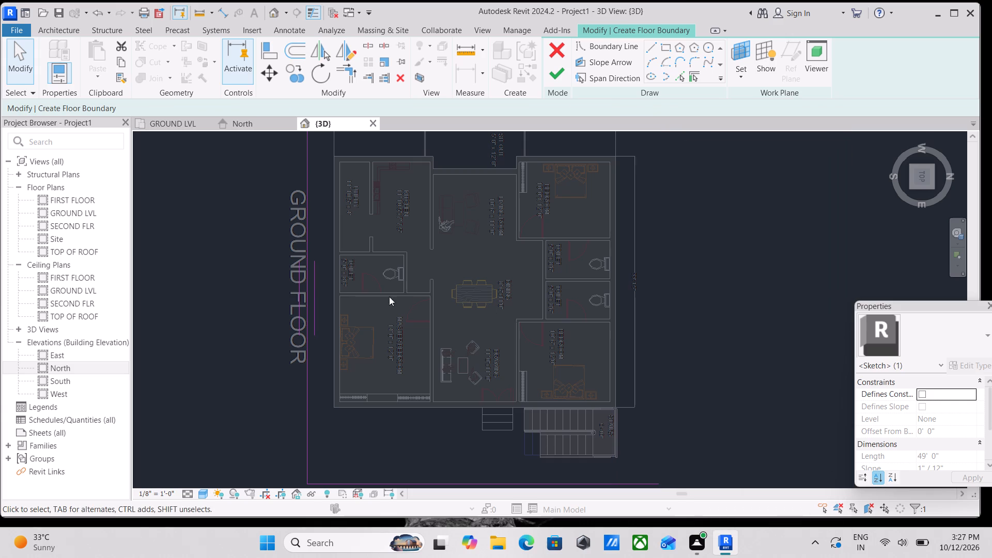
{"action": "left_click", "coordinate": [308, 271]}
{"action": "right_click", "coordinate": [308, 271]}
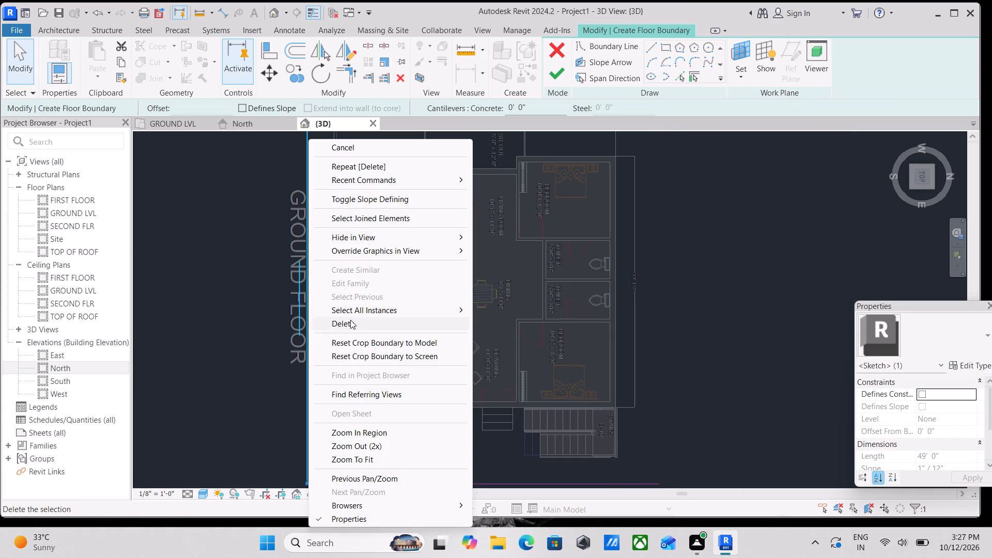
{"action": "left_click", "coordinate": [350, 320]}
Delete the two remaining floor boundary lines, beyond the sit-out on the west and the stairs on the east.
{"action": "scroll", "coordinate": [365, 262], "scroll_direction": "down", "scroll_amount": 1}
{"action": "middle_click_drag", "start_coordinate": [365, 262], "coordinate": [353, 423]}
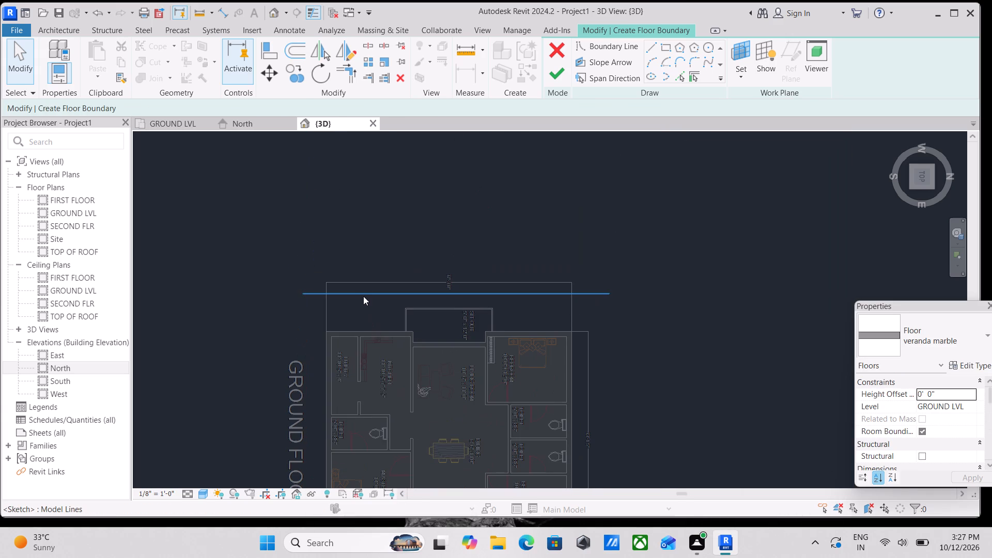
{"action": "left_click", "coordinate": [363, 296]}
{"action": "right_click", "coordinate": [363, 296]}
{"action": "left_click", "coordinate": [402, 323]}
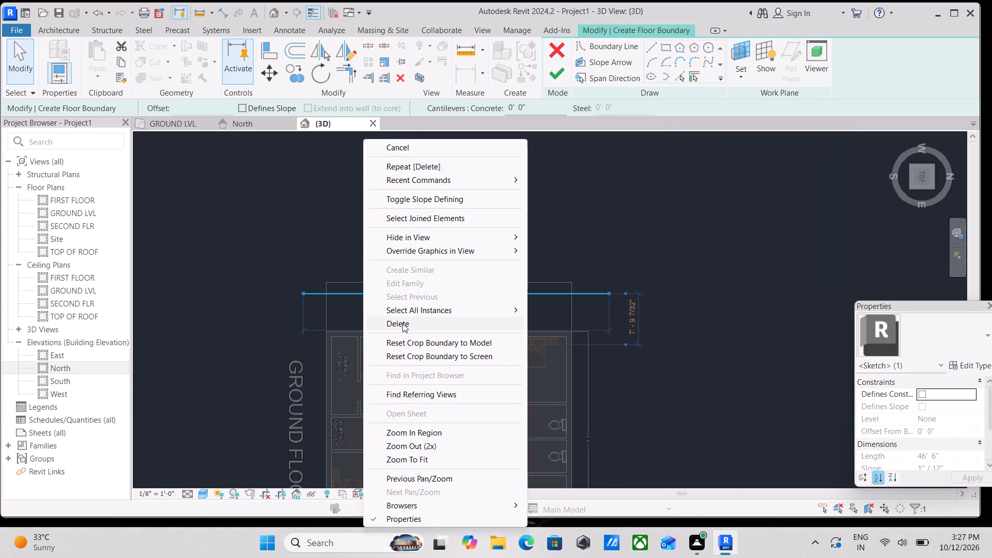
{"action": "scroll", "coordinate": [447, 274], "scroll_direction": "down", "scroll_amount": 1}
{"action": "middle_click_drag", "start_coordinate": [447, 274], "coordinate": [451, 173]}
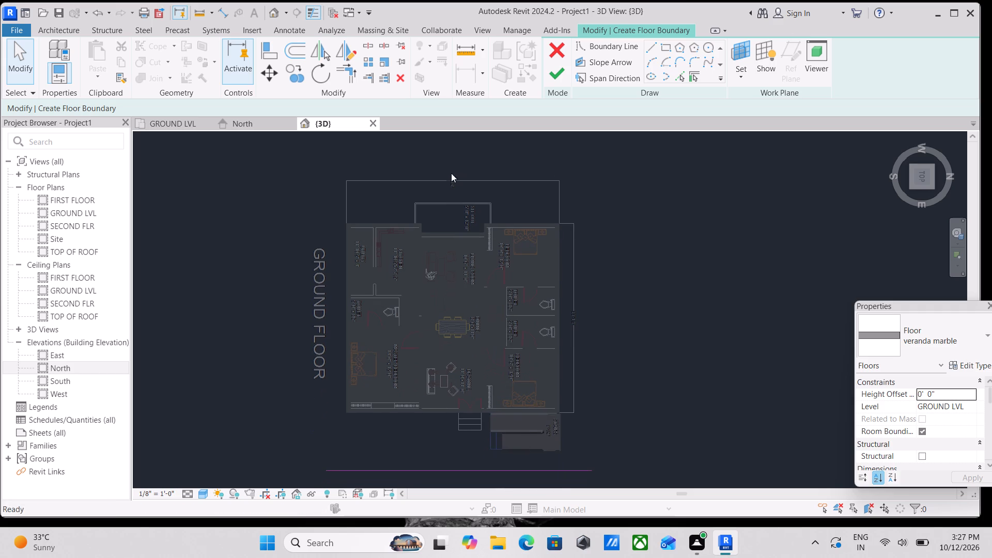
{"action": "middle_click_drag", "start_coordinate": [642, 267], "coordinate": [646, 208]}
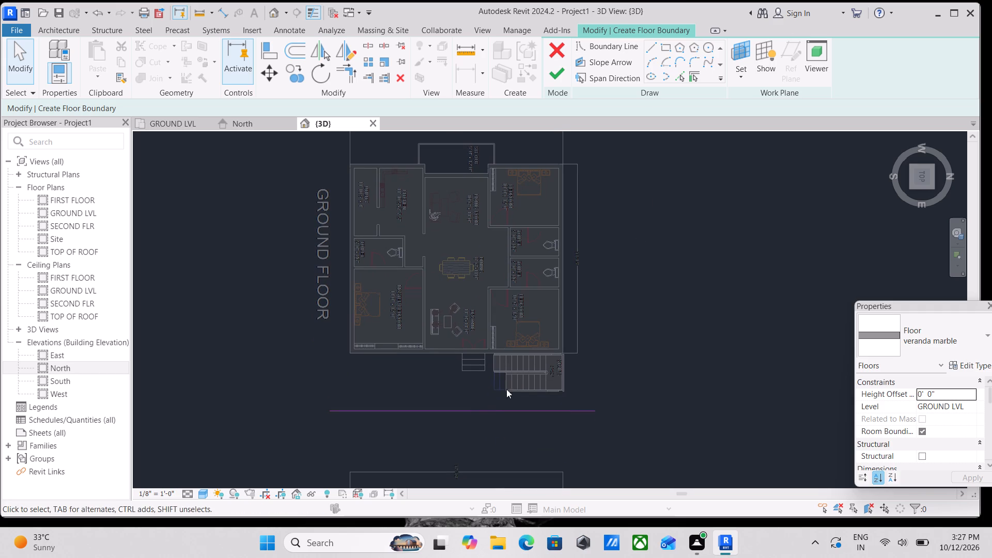
{"action": "left_click", "coordinate": [490, 409]}
{"action": "right_click", "coordinate": [489, 409]}
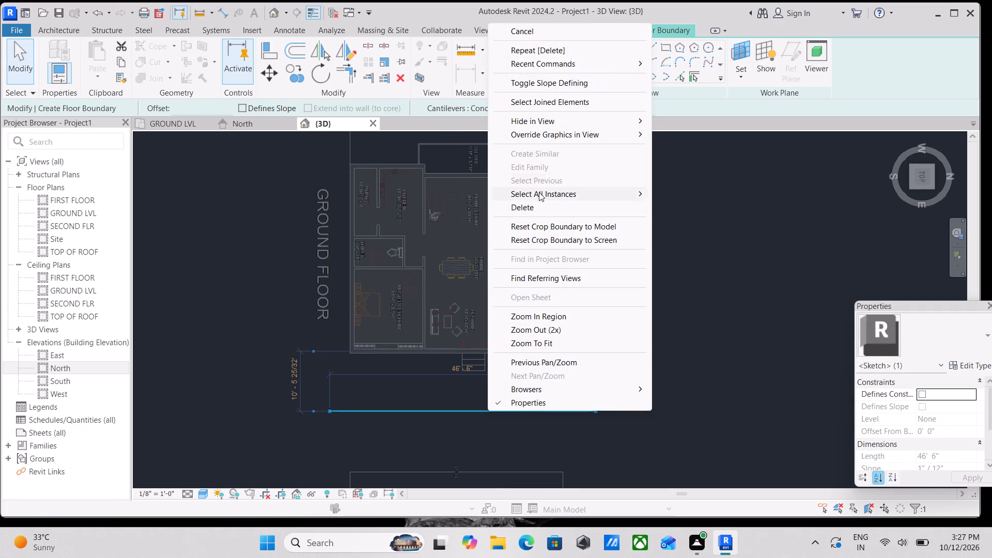
{"action": "left_click", "coordinate": [539, 212]}
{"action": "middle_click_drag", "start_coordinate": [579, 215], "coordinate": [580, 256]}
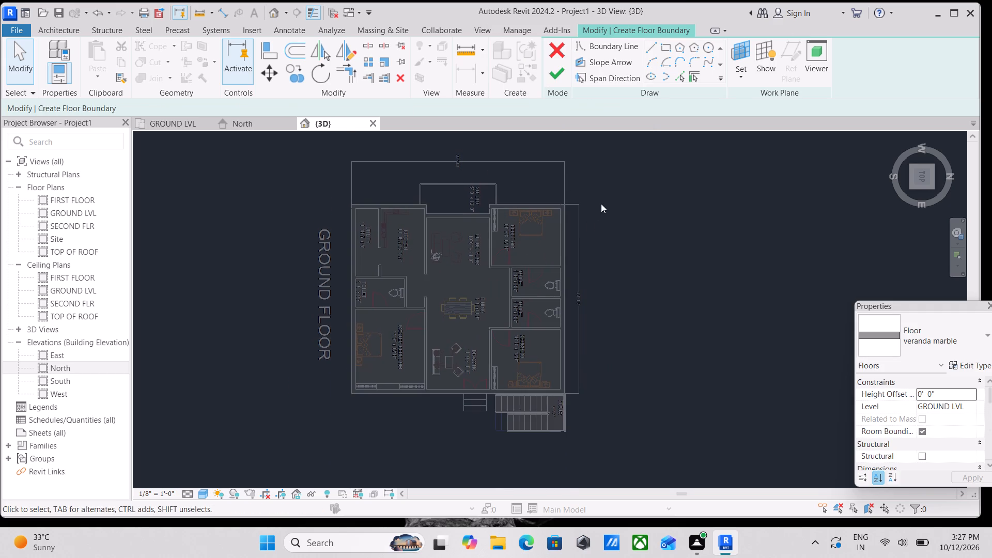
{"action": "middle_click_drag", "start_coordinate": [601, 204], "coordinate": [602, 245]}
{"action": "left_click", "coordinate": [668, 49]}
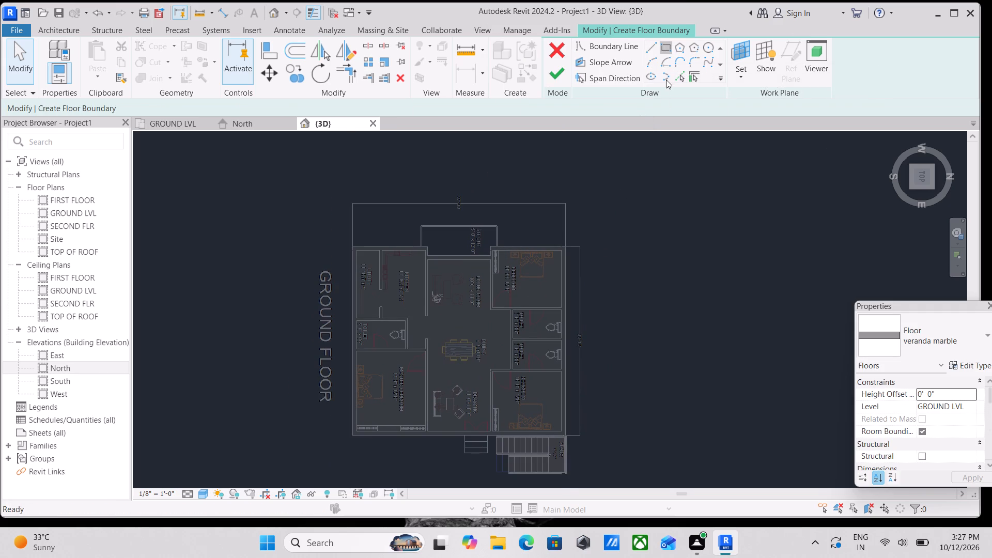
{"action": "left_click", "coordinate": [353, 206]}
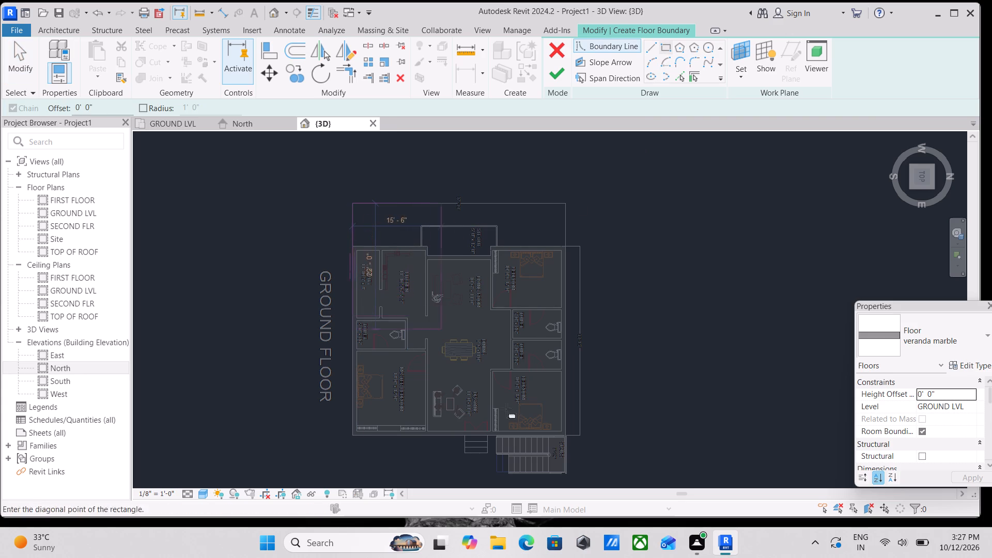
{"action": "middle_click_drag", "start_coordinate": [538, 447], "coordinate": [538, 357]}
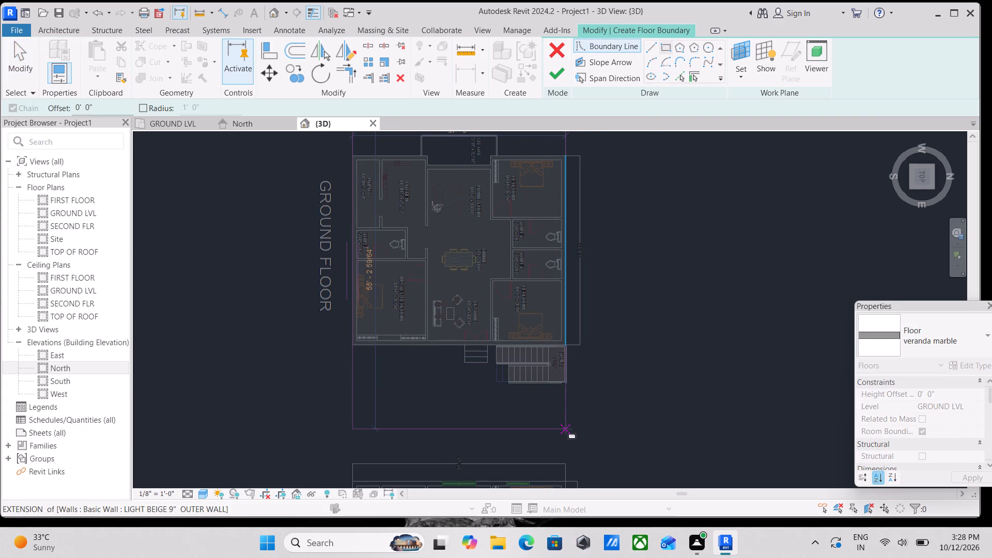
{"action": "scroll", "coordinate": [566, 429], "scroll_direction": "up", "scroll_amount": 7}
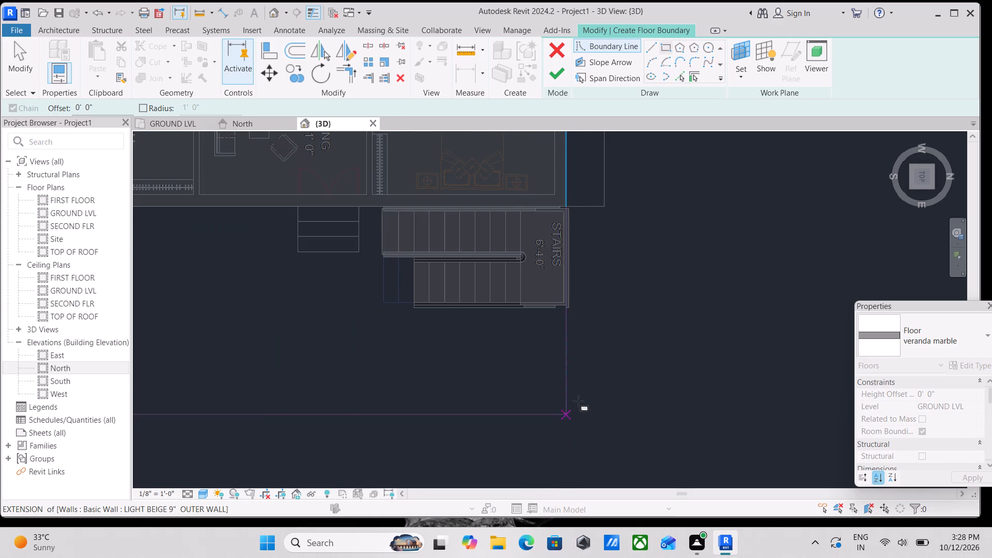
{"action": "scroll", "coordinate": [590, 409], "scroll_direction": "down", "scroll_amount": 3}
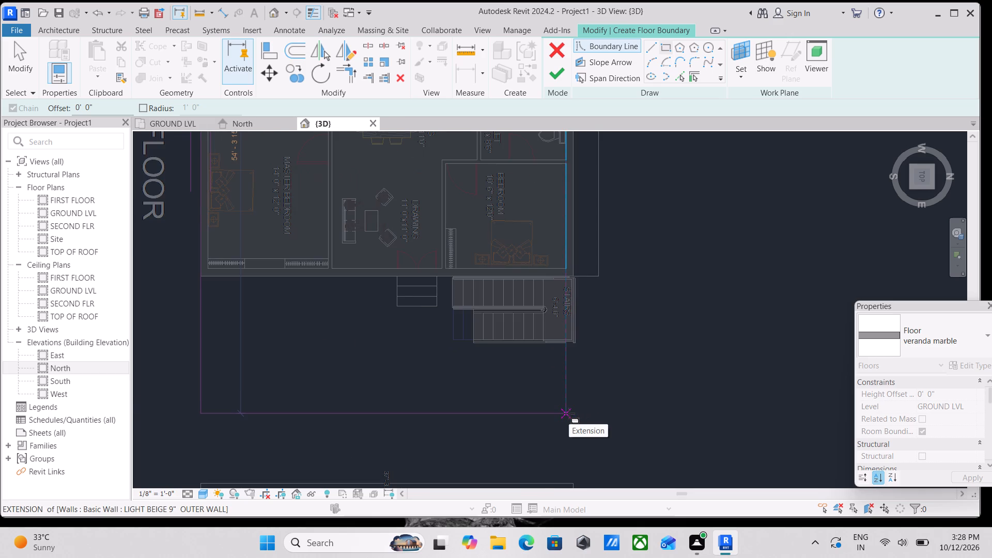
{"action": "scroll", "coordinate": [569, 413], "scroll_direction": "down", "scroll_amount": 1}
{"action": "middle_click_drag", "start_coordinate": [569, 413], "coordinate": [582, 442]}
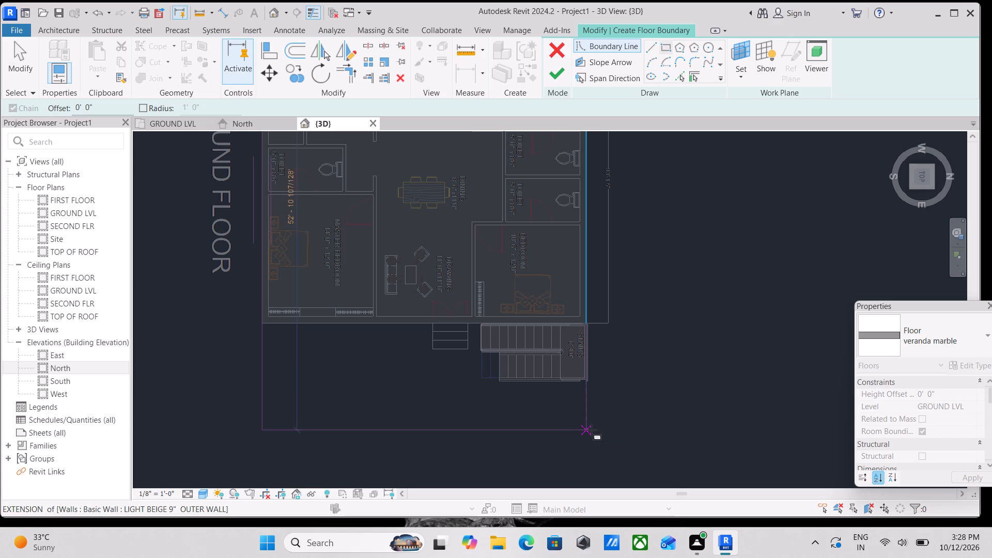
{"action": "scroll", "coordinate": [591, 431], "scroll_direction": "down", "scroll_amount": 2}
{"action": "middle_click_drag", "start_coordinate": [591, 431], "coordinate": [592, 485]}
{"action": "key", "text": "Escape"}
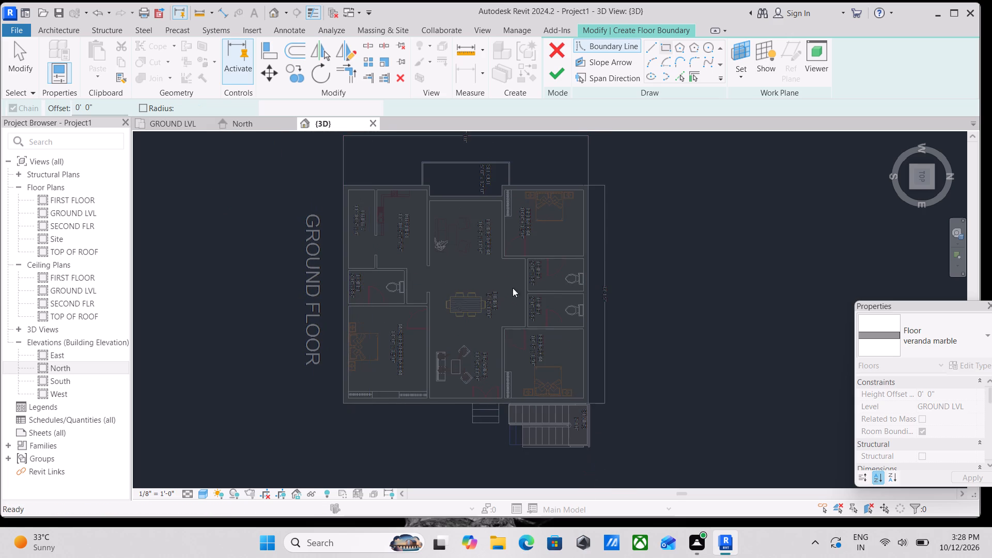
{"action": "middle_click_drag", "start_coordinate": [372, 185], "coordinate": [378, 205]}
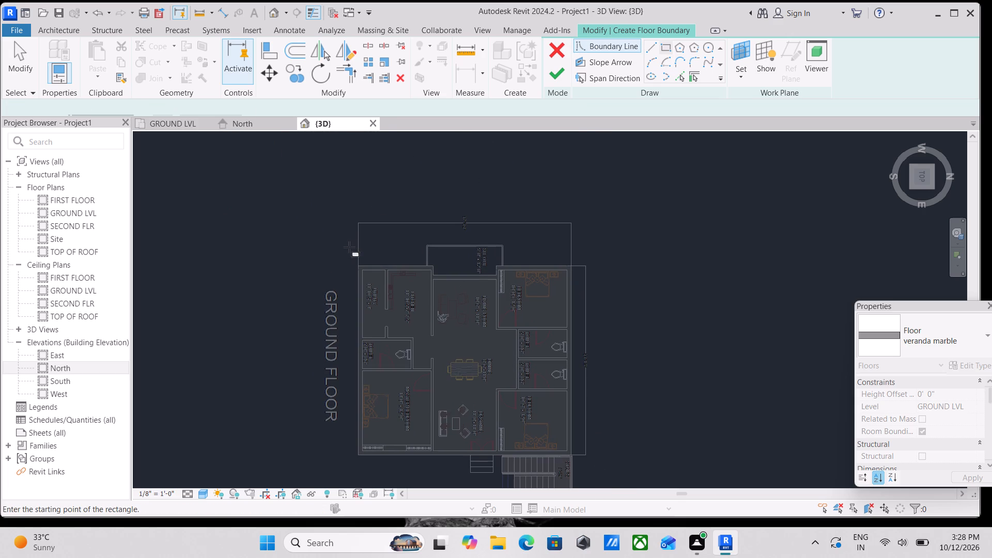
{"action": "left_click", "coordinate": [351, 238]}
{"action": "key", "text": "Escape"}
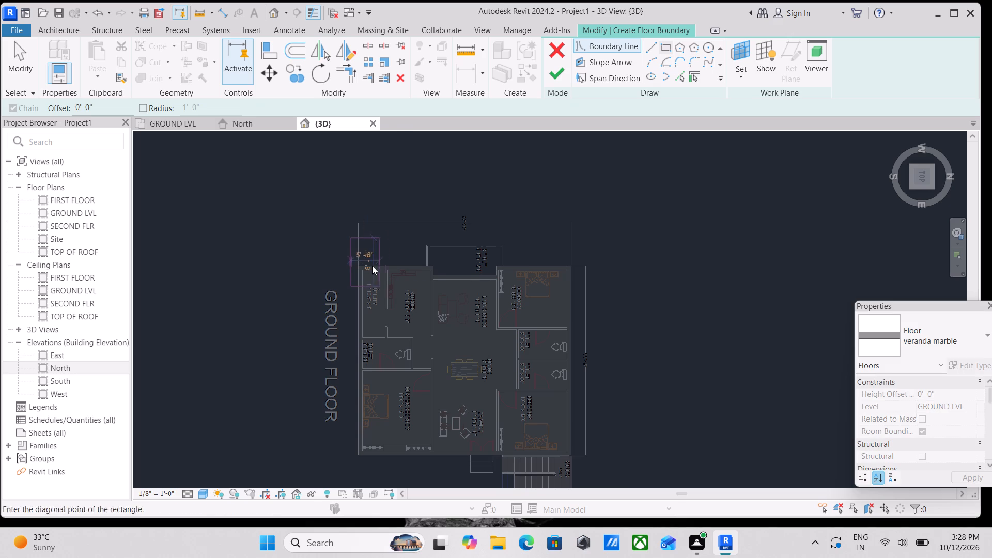
Sketch a rectangular floor boundary around the house, sit-out and stairs, about 2' 7" beyond the south wall and 11' 6" beyond the east wall.
{"action": "left_click", "coordinate": [667, 47]}
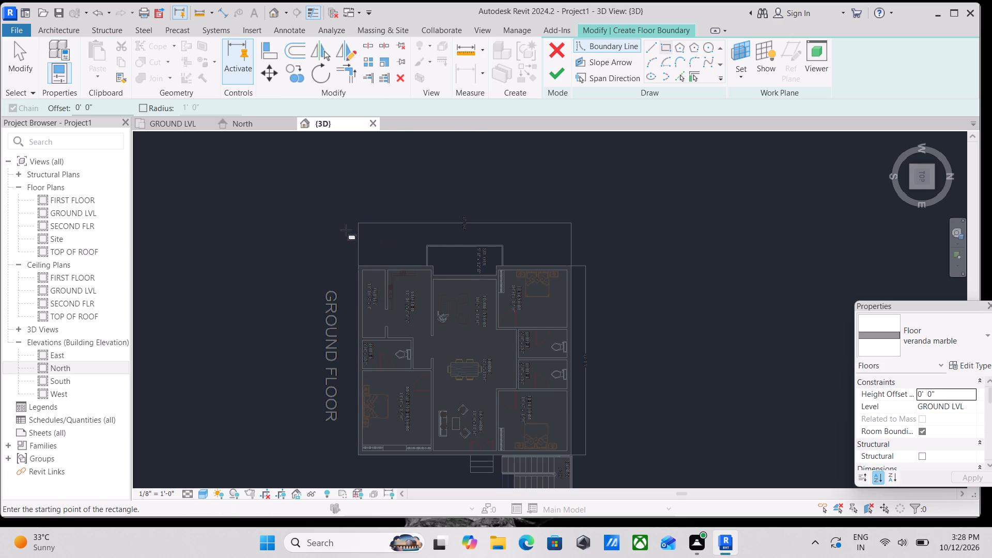
{"action": "left_click", "coordinate": [346, 230]}
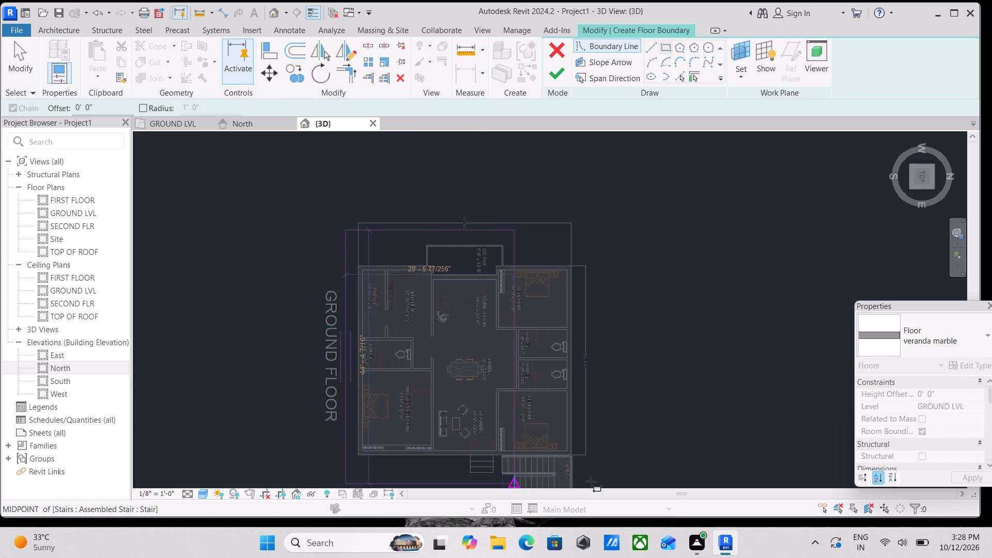
{"action": "middle_click_drag", "start_coordinate": [593, 475], "coordinate": [559, 394]}
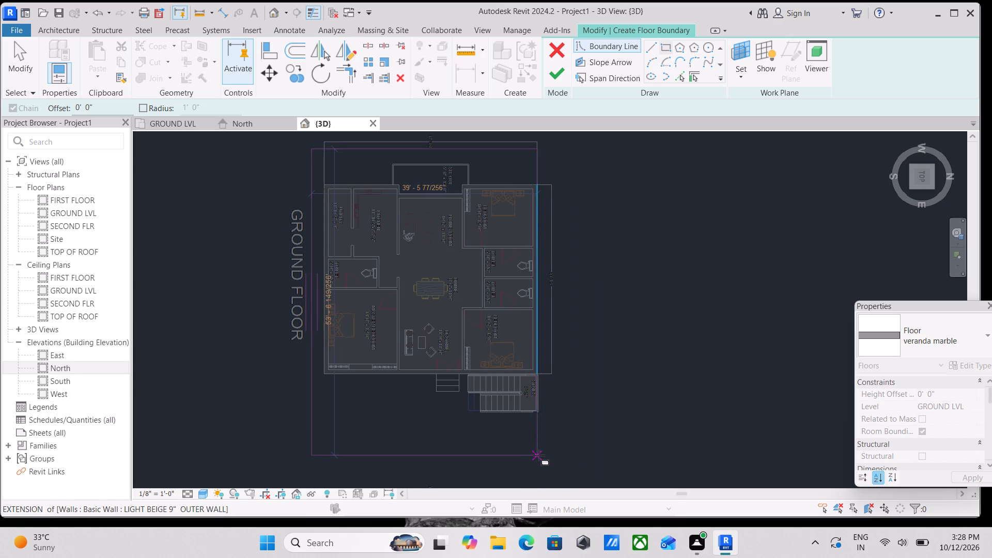
{"action": "scroll", "coordinate": [546, 454], "scroll_direction": "up", "scroll_amount": 2}
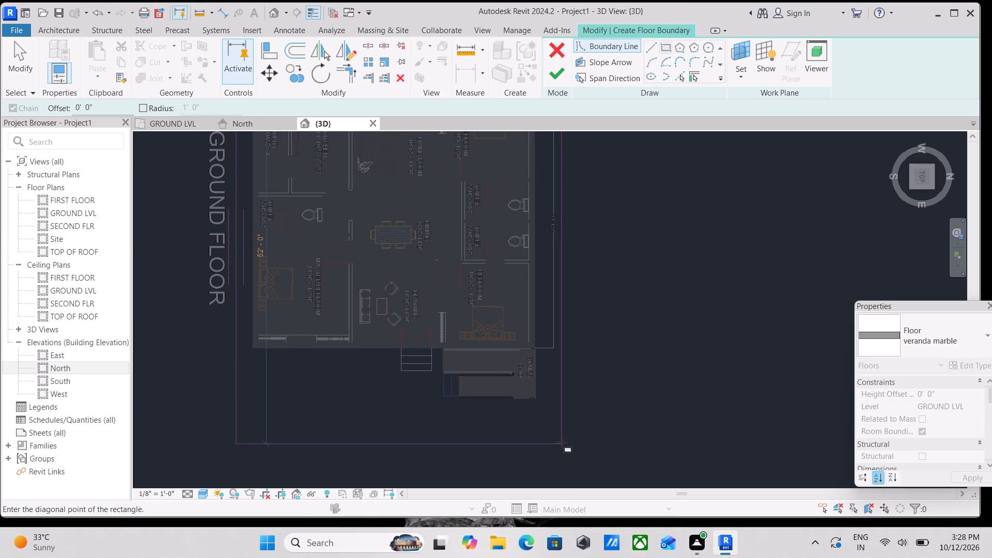
{"action": "left_click", "coordinate": [571, 434]}
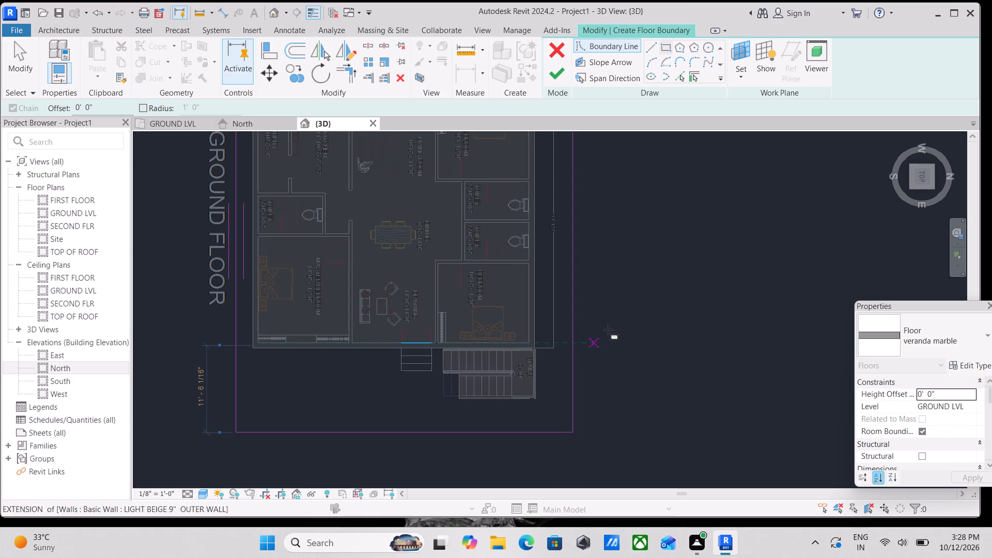
Pick the outer west wall faces on both sides of the sit-out and the outer north wall face as inner boundary lines.
{"action": "middle_click_drag", "start_coordinate": [609, 332], "coordinate": [621, 362]}
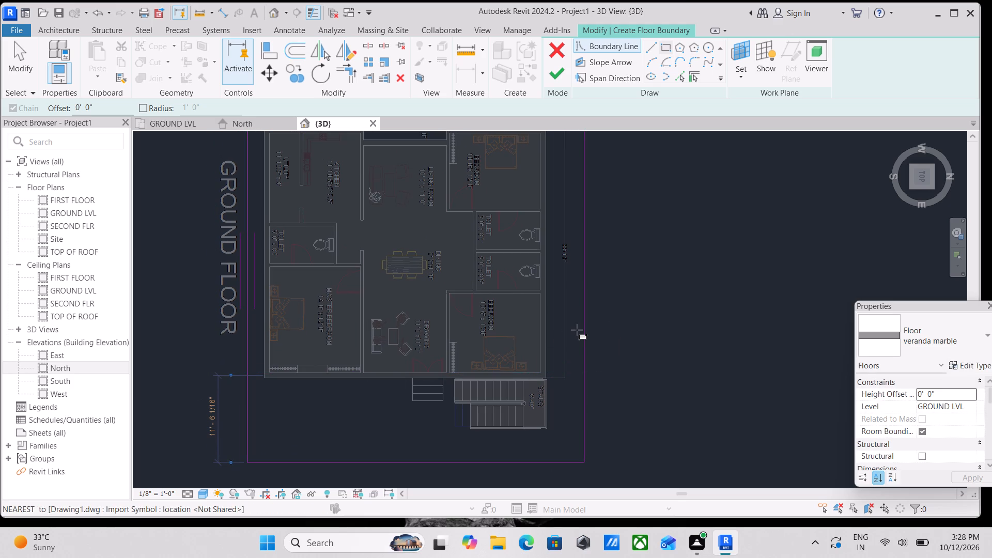
{"action": "middle_click_drag", "start_coordinate": [575, 314], "coordinate": [575, 327]}
{"action": "middle_click_drag", "start_coordinate": [392, 224], "coordinate": [409, 315]}
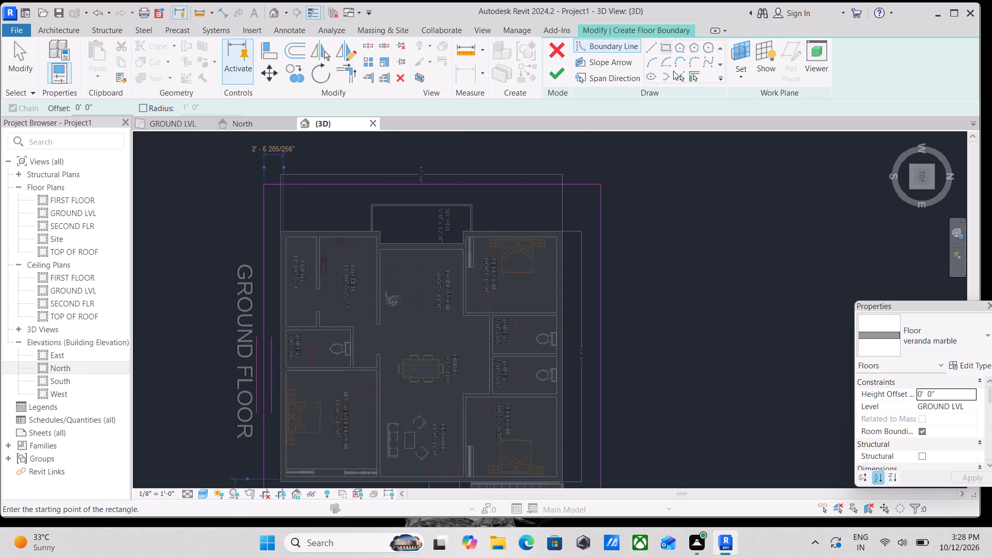
{"action": "left_click", "coordinate": [684, 79]}
{"action": "left_click", "coordinate": [347, 233]}
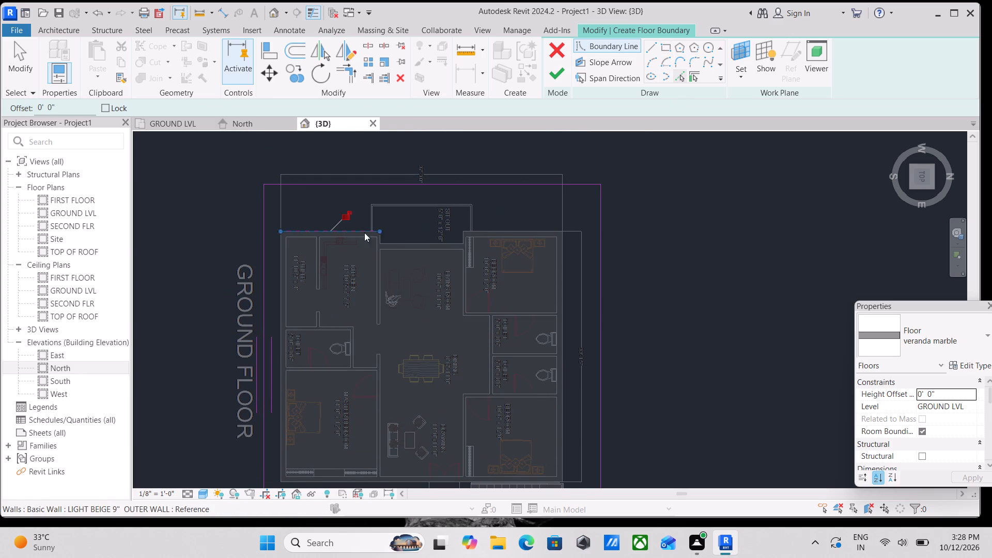
{"action": "scroll", "coordinate": [380, 238], "scroll_direction": "up", "scroll_amount": 7}
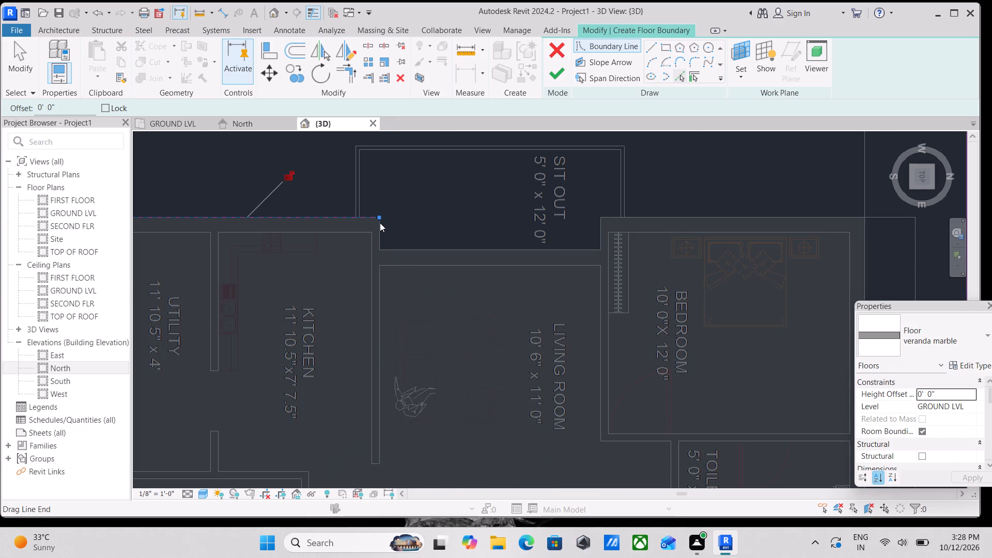
{"action": "left_click", "coordinate": [684, 221]}
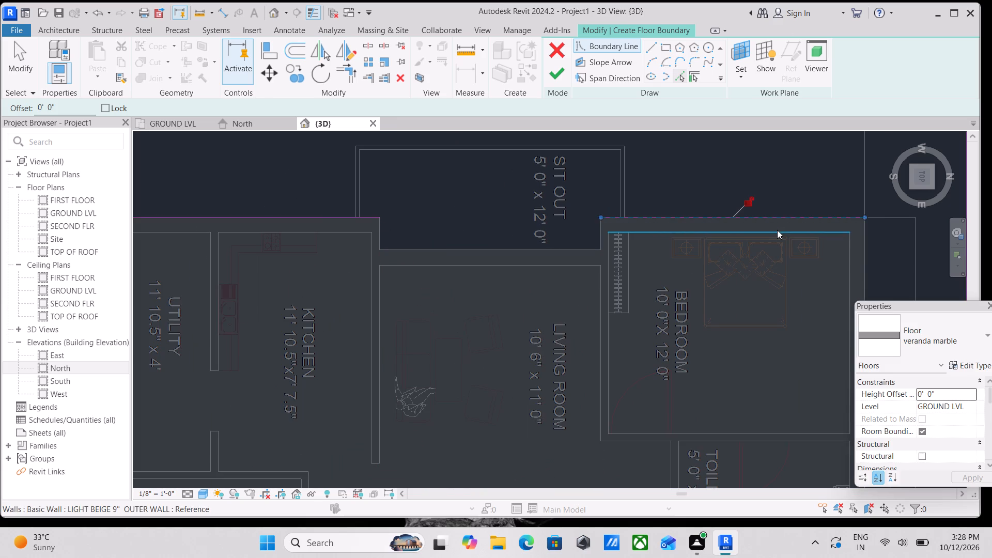
{"action": "middle_click_drag", "start_coordinate": [778, 231], "coordinate": [601, 166]}
{"action": "scroll", "coordinate": [658, 180], "scroll_direction": "down", "scroll_amount": 1}
{"action": "left_click", "coordinate": [677, 273]}
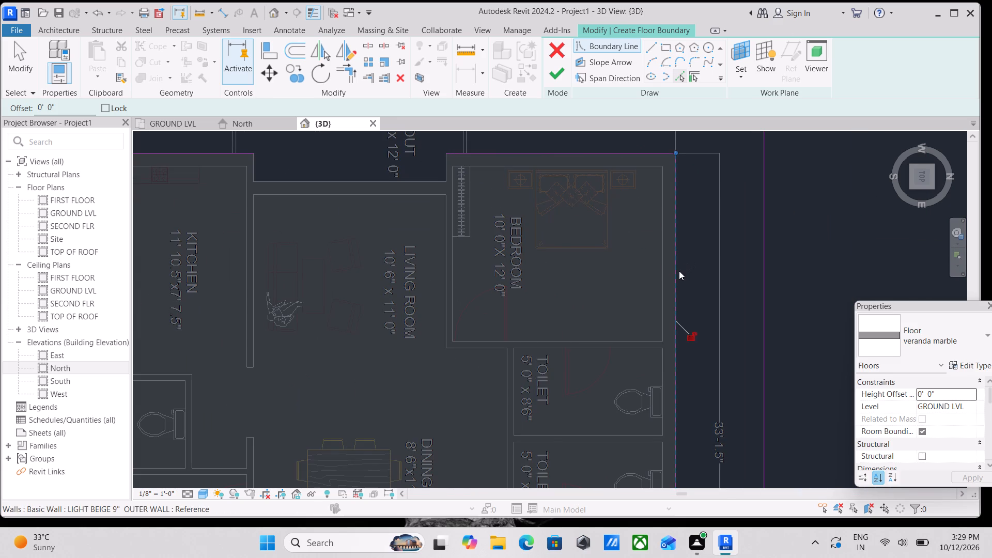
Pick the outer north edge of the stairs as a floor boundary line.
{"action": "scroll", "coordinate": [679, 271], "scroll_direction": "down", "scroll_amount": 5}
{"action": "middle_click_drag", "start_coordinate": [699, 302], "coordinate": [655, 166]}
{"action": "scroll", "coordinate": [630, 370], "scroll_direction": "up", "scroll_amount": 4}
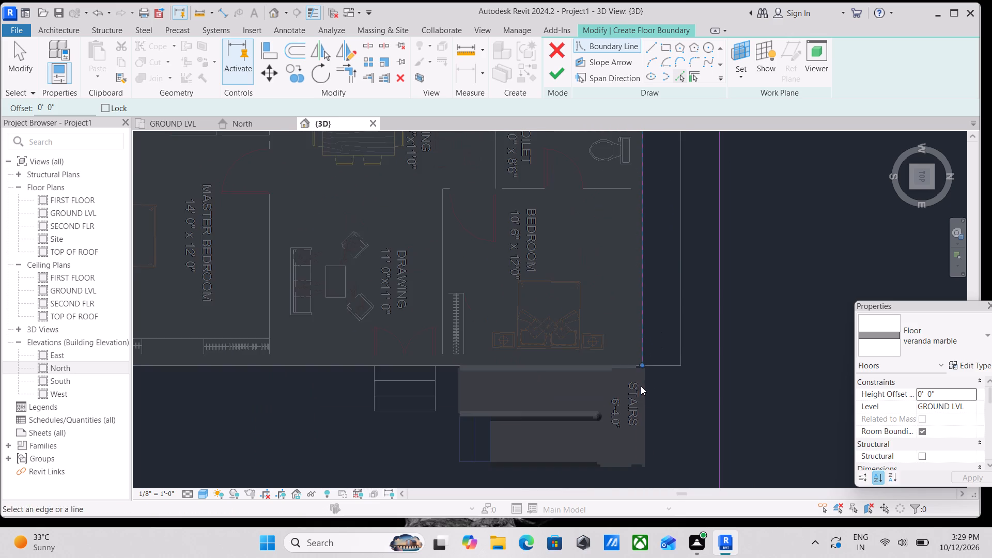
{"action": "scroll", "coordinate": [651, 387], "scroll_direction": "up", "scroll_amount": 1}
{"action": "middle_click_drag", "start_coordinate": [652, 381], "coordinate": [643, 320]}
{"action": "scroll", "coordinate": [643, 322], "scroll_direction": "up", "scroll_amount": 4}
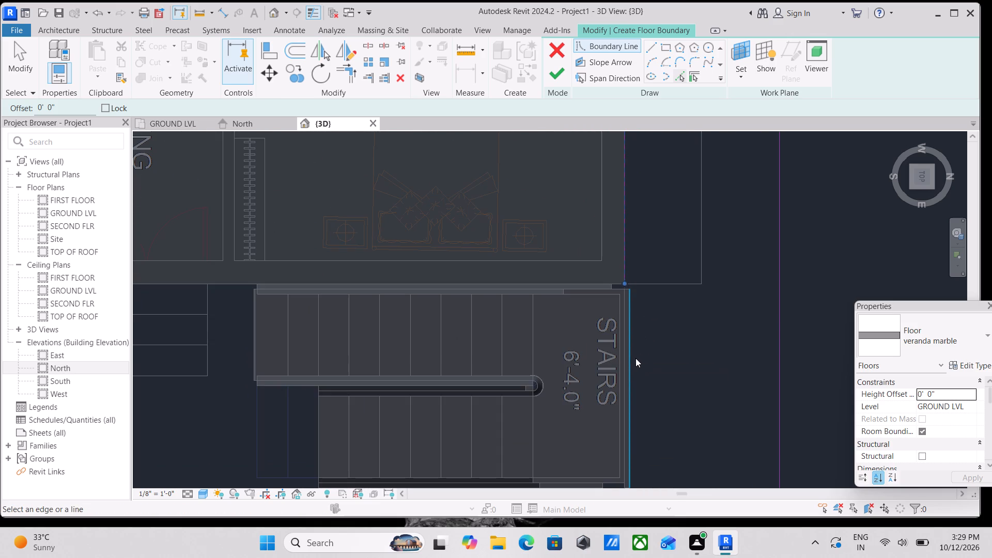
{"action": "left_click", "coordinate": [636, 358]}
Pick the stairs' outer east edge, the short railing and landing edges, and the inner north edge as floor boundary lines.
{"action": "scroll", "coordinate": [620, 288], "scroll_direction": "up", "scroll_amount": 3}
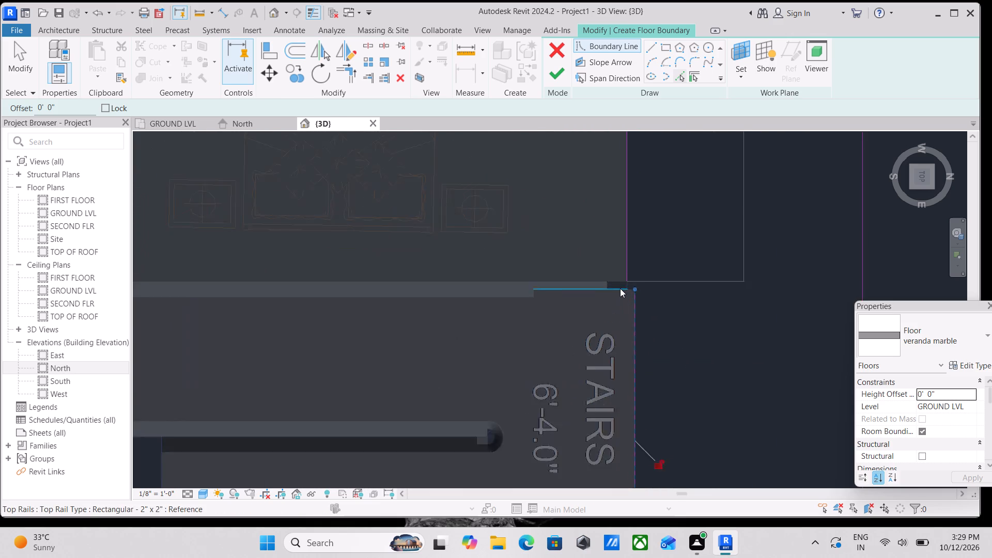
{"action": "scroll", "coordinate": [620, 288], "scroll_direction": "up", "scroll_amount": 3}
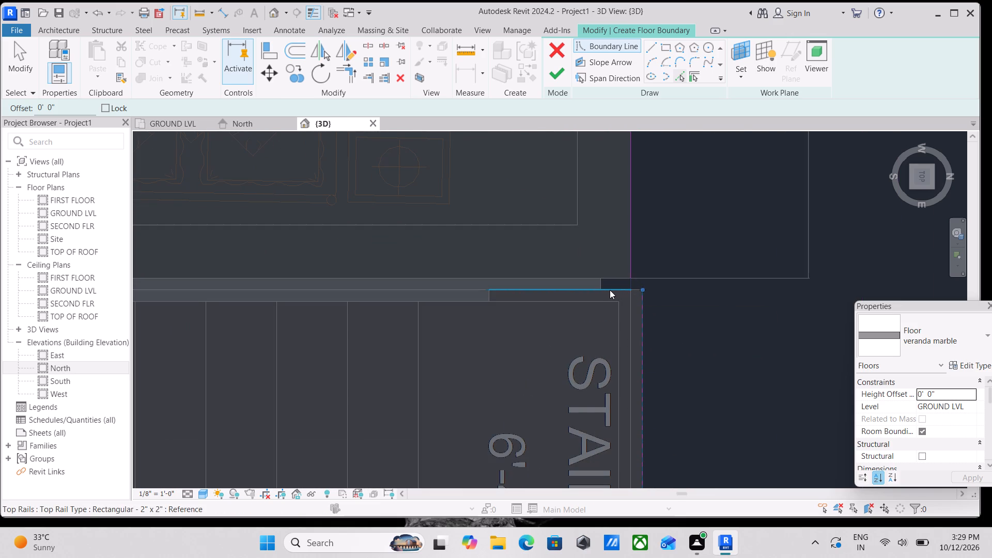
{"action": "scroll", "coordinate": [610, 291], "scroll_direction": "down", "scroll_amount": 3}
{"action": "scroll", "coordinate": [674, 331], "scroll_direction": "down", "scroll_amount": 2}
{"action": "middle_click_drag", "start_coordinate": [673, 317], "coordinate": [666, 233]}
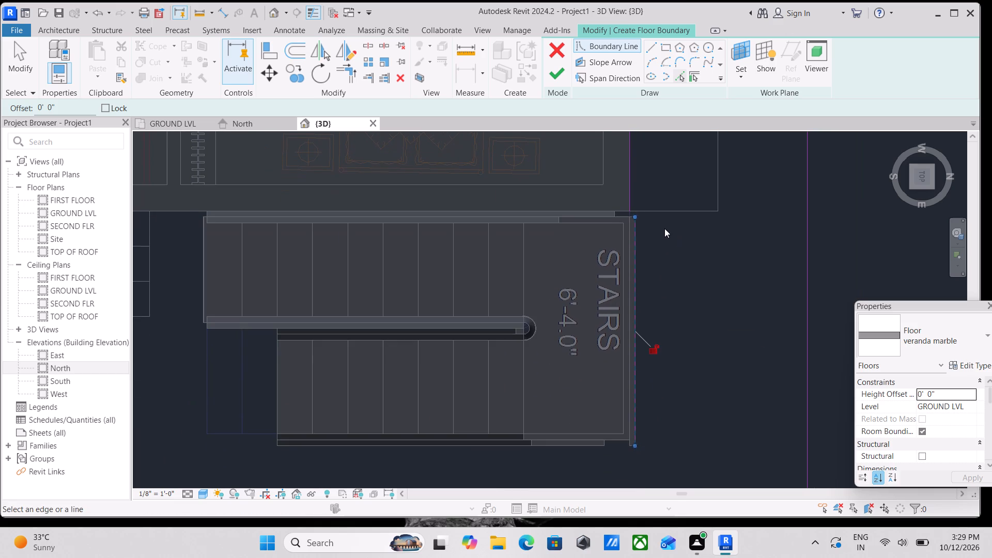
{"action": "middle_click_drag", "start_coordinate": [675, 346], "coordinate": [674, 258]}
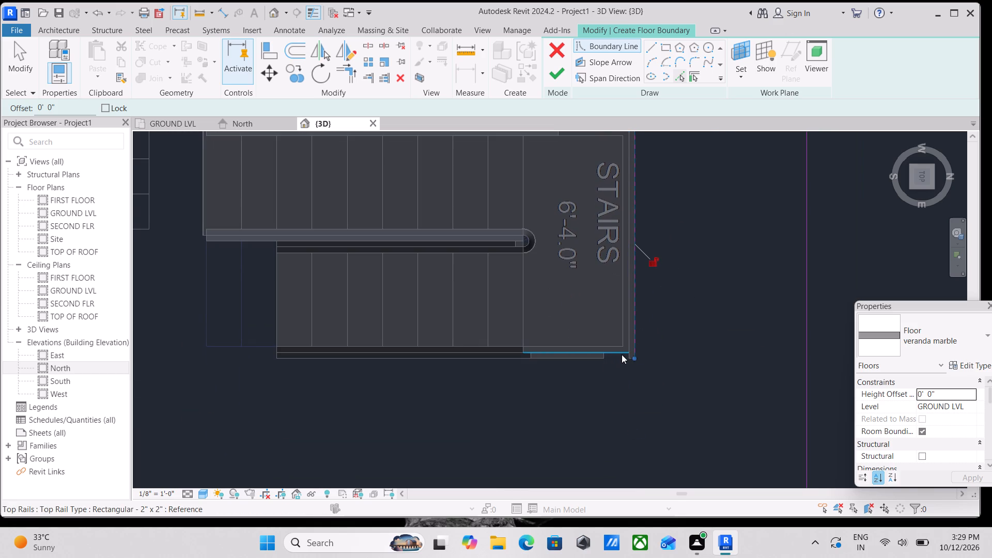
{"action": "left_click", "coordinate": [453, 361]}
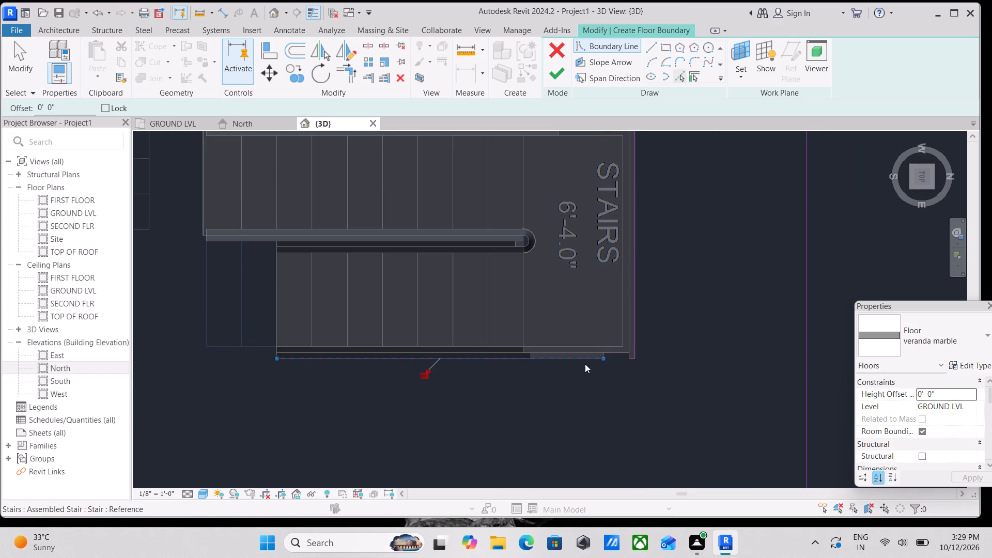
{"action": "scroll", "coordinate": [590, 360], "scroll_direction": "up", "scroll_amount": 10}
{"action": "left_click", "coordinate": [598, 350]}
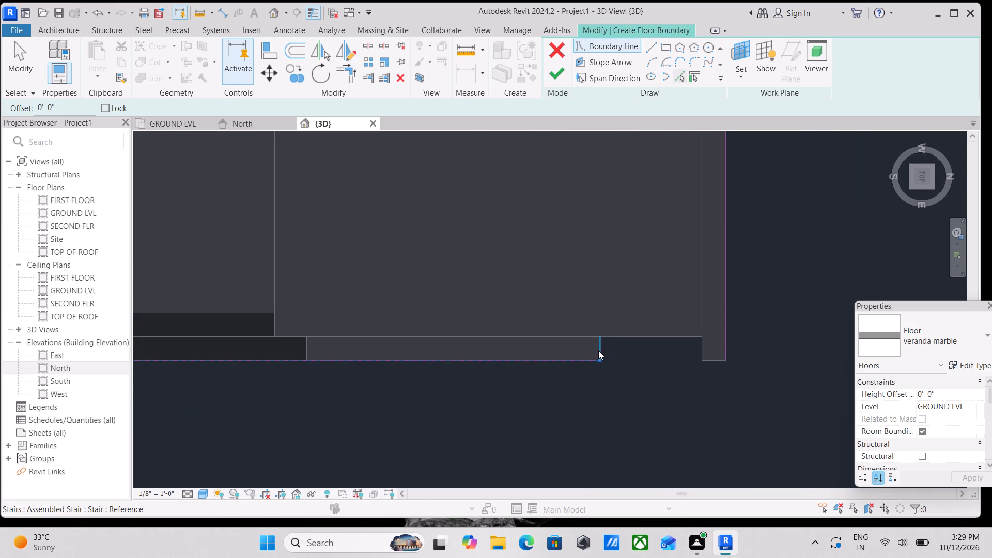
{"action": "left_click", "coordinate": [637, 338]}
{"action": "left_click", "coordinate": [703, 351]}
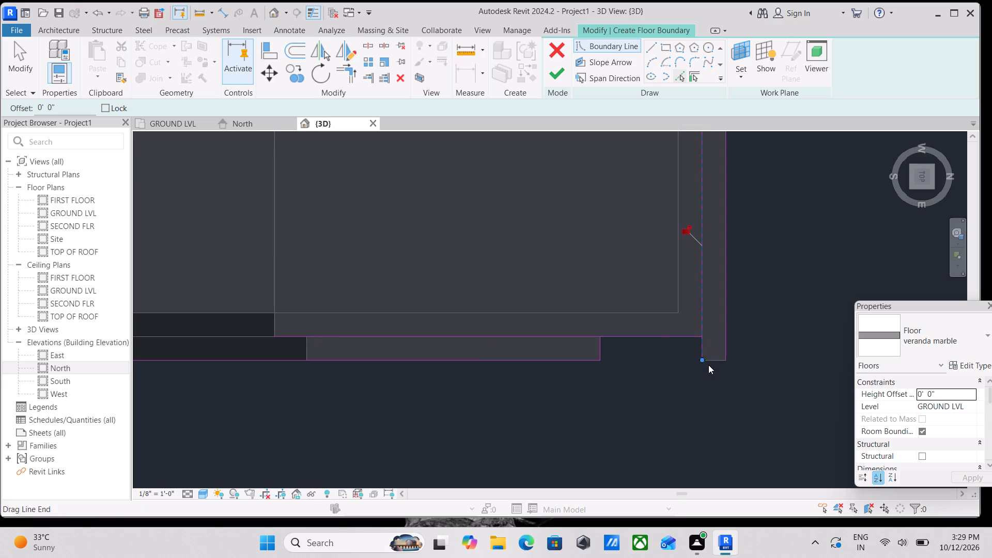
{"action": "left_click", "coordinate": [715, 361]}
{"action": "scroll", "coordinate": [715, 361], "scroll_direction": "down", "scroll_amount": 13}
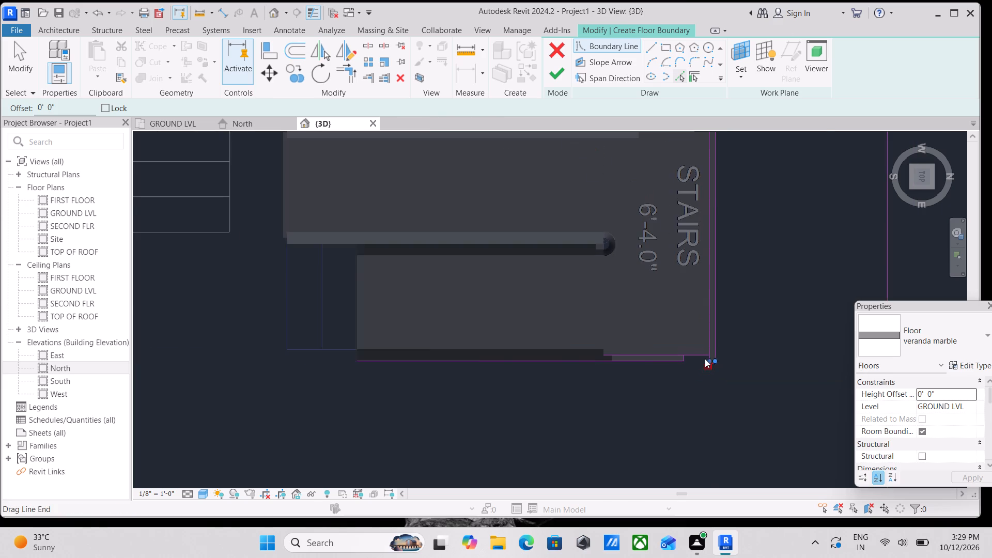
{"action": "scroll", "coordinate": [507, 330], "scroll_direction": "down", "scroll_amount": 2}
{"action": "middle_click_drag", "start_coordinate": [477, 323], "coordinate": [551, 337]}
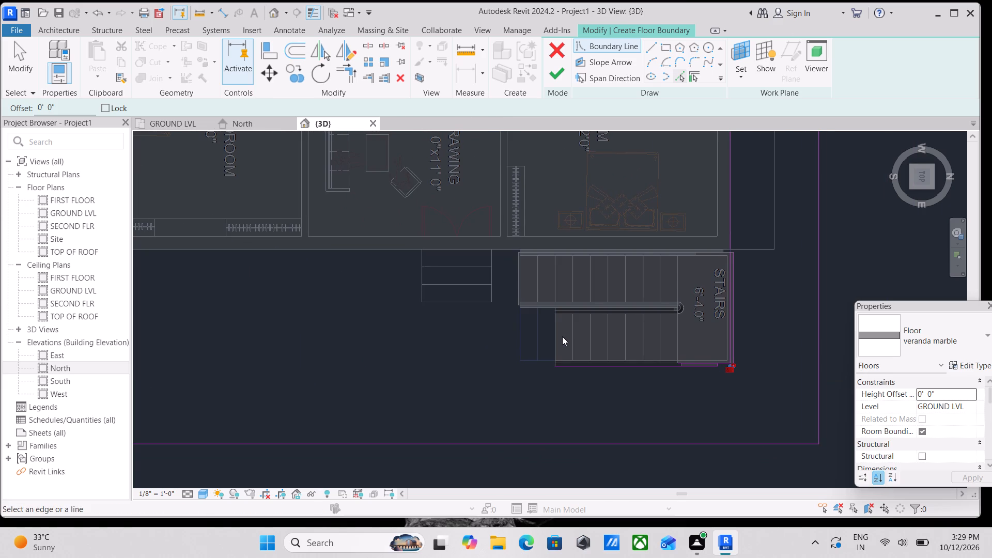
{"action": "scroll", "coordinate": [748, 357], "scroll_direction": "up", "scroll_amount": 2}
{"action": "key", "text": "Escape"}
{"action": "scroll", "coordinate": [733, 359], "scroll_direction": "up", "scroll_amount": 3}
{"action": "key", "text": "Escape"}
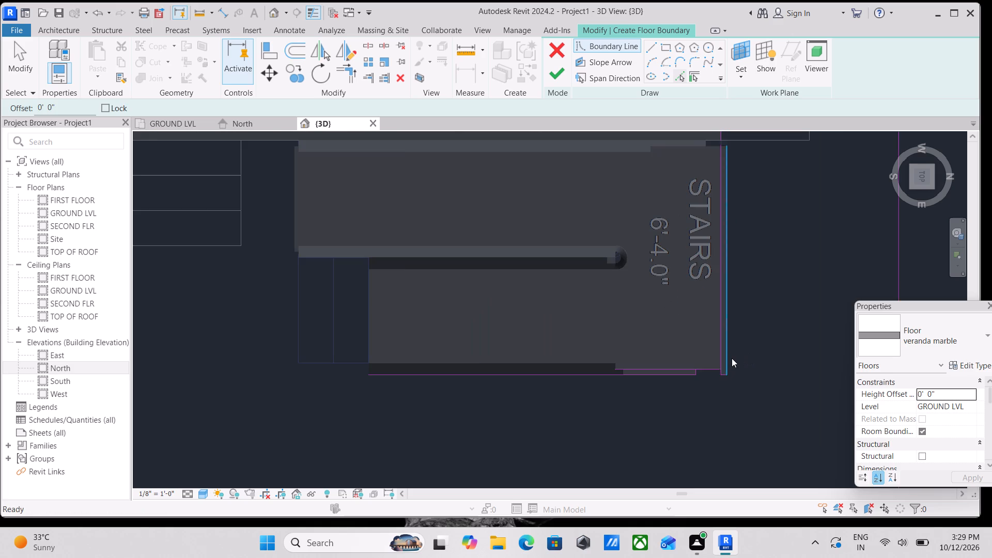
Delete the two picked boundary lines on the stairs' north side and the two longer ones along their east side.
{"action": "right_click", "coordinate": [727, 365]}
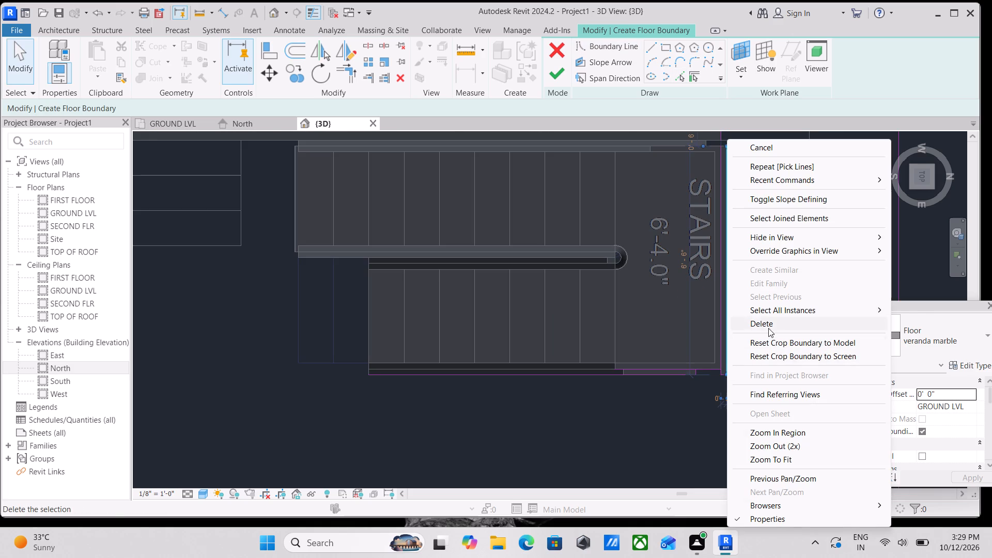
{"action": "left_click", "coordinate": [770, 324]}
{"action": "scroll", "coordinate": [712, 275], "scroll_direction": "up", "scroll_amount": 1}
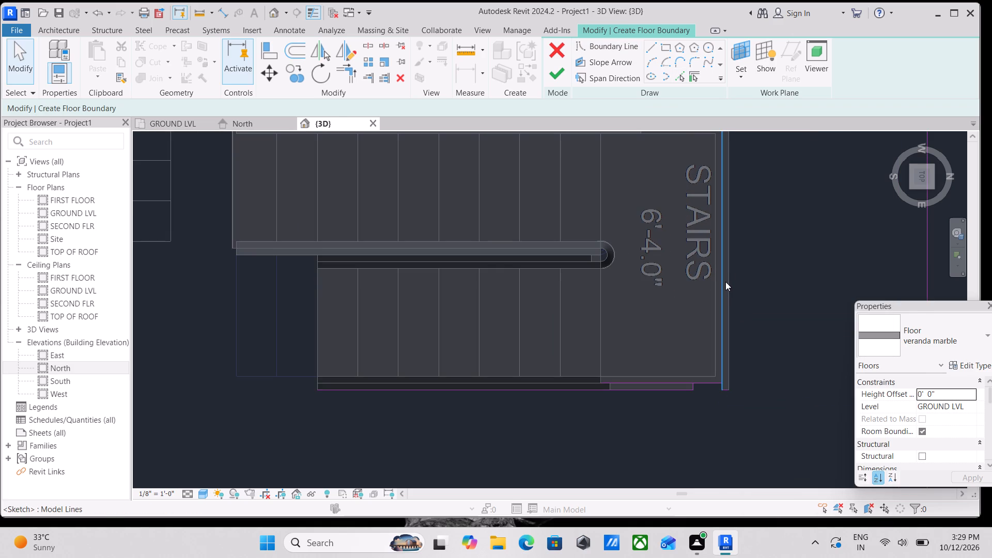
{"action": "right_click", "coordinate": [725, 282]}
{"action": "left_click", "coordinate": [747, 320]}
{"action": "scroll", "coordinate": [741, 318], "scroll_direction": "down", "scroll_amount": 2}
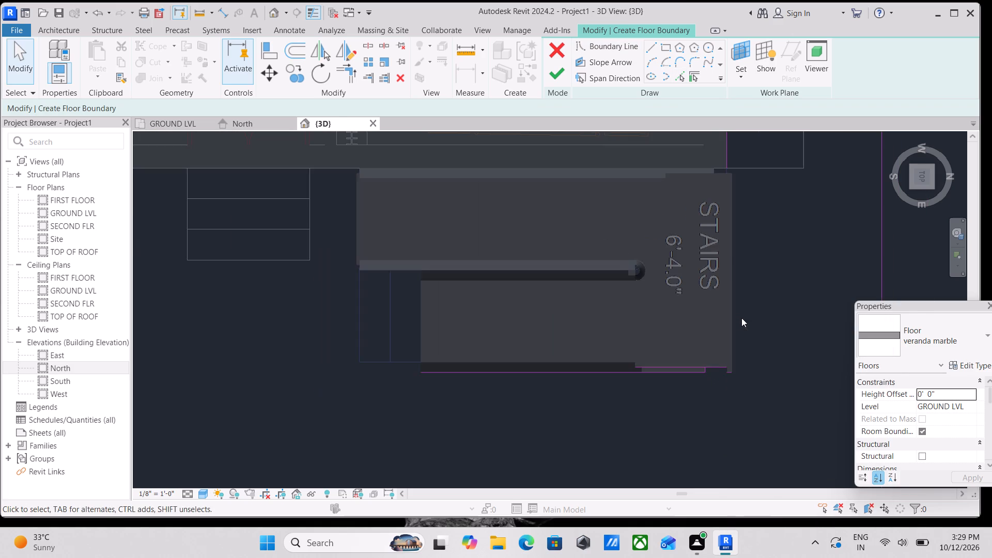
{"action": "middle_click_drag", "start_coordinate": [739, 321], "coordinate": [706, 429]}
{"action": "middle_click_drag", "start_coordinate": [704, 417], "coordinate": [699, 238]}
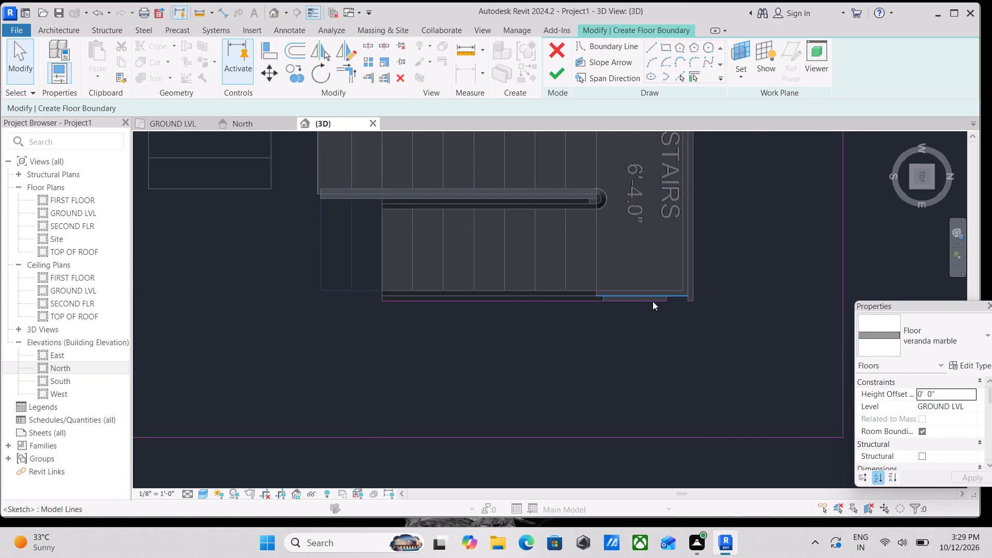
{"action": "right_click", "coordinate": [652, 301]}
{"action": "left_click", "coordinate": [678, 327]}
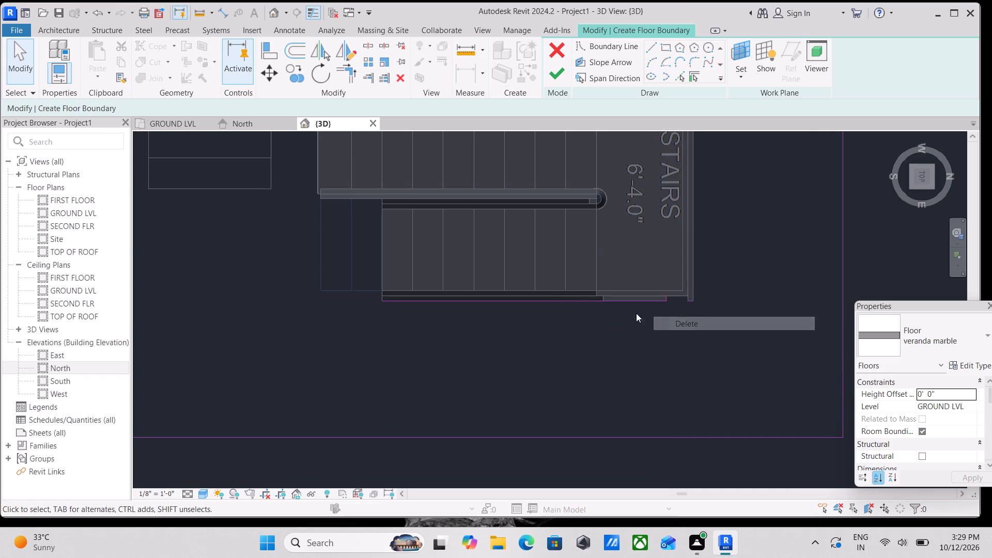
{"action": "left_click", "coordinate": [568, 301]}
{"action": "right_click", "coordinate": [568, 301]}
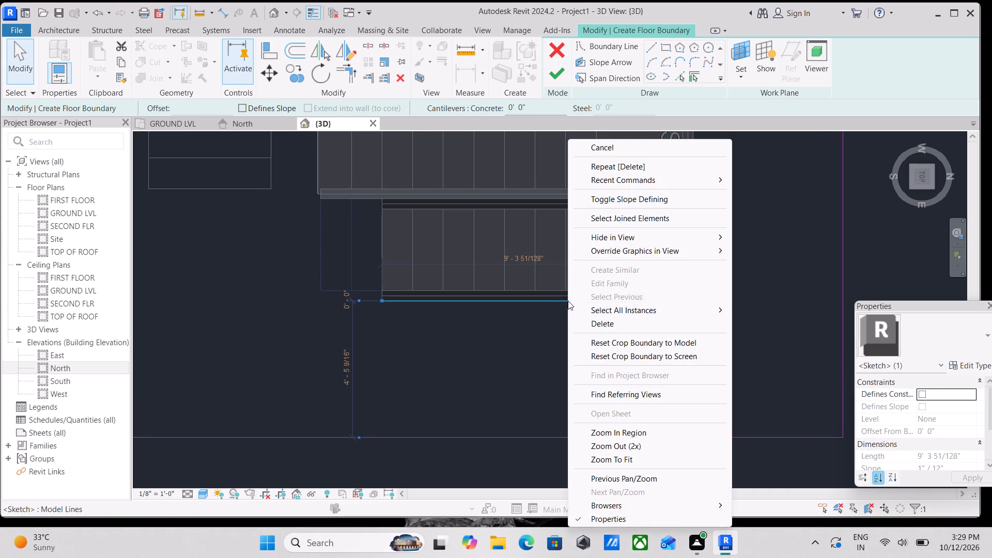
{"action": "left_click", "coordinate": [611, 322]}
Pick the outer east wall face and the outer south wall face of the house as inner boundary lines.
{"action": "scroll", "coordinate": [603, 321], "scroll_direction": "down", "scroll_amount": 3}
{"action": "middle_click_drag", "start_coordinate": [603, 321], "coordinate": [624, 419]}
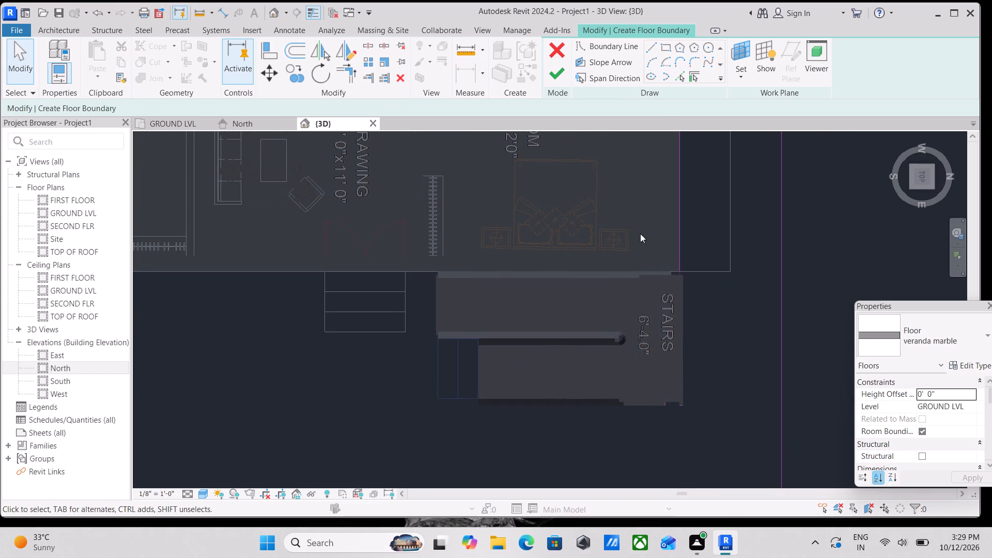
{"action": "left_click", "coordinate": [681, 79]}
{"action": "middle_click_drag", "start_coordinate": [654, 302], "coordinate": [688, 328]}
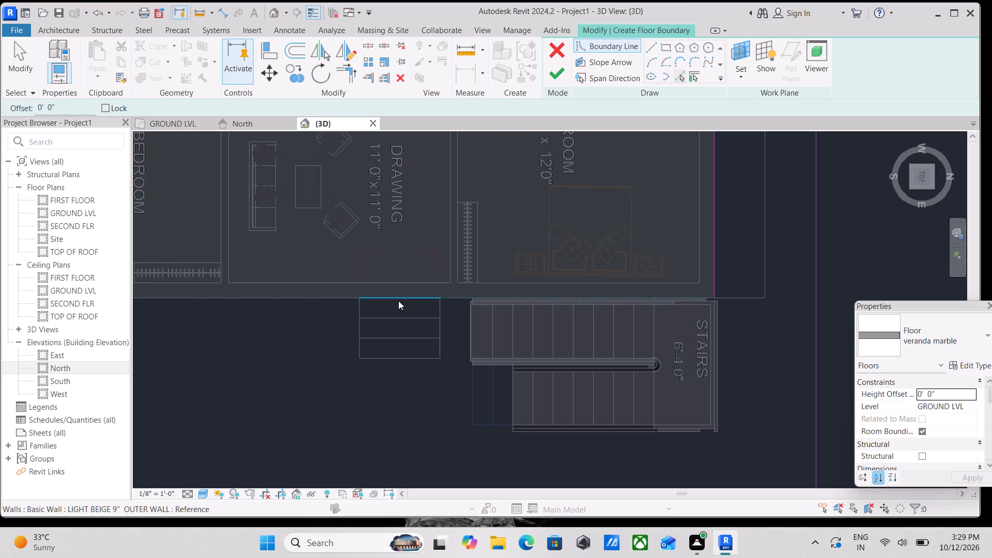
{"action": "left_click", "coordinate": [323, 300]}
{"action": "scroll", "coordinate": [323, 300], "scroll_direction": "down", "scroll_amount": 4}
{"action": "middle_click_drag", "start_coordinate": [281, 331], "coordinate": [572, 327]}
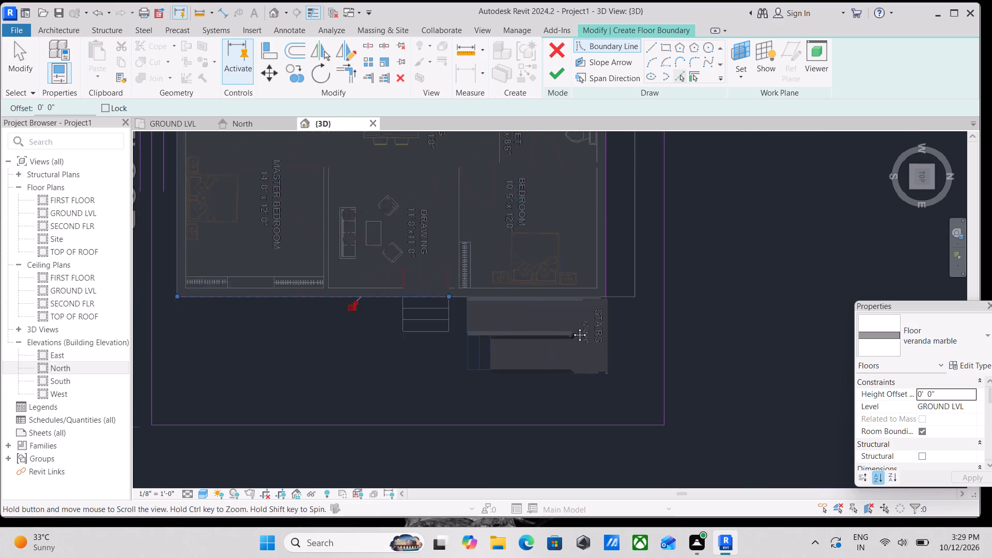
{"action": "middle_click_drag", "start_coordinate": [572, 327], "coordinate": [616, 329]}
{"action": "scroll", "coordinate": [512, 313], "scroll_direction": "up", "scroll_amount": 2}
{"action": "middle_click_drag", "start_coordinate": [543, 300], "coordinate": [578, 429]}
{"action": "scroll", "coordinate": [543, 300], "scroll_direction": "down", "scroll_amount": 1}
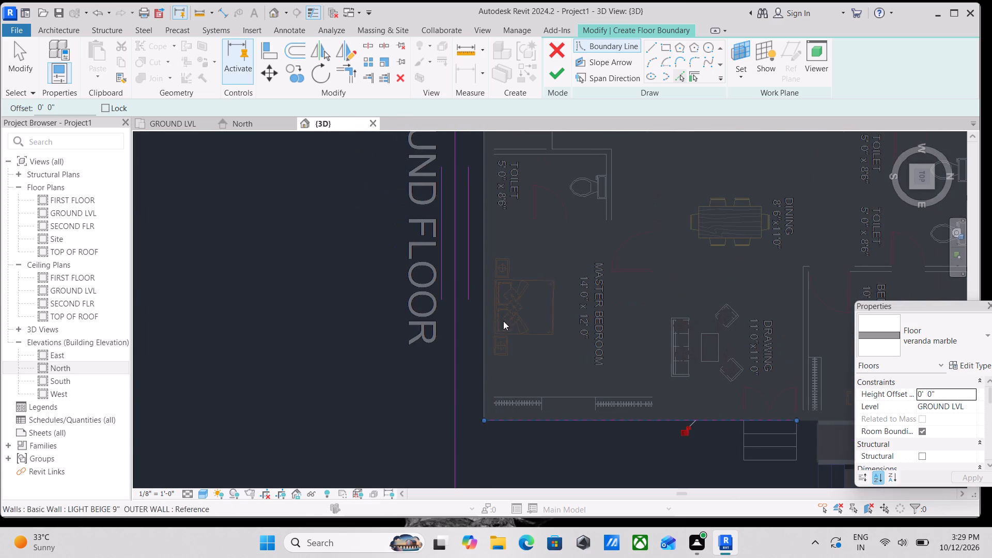
{"action": "scroll", "coordinate": [520, 313], "scroll_direction": "down", "scroll_amount": 2}
{"action": "left_click", "coordinate": [494, 315]}
Pick the recessed outer wall face at the sit out, on the house's west side, as an inner boundary line.
{"action": "scroll", "coordinate": [536, 277], "scroll_direction": "down", "scroll_amount": 3}
{"action": "middle_click_drag", "start_coordinate": [537, 277], "coordinate": [536, 475]}
{"action": "middle_click_drag", "start_coordinate": [558, 377], "coordinate": [526, 348]}
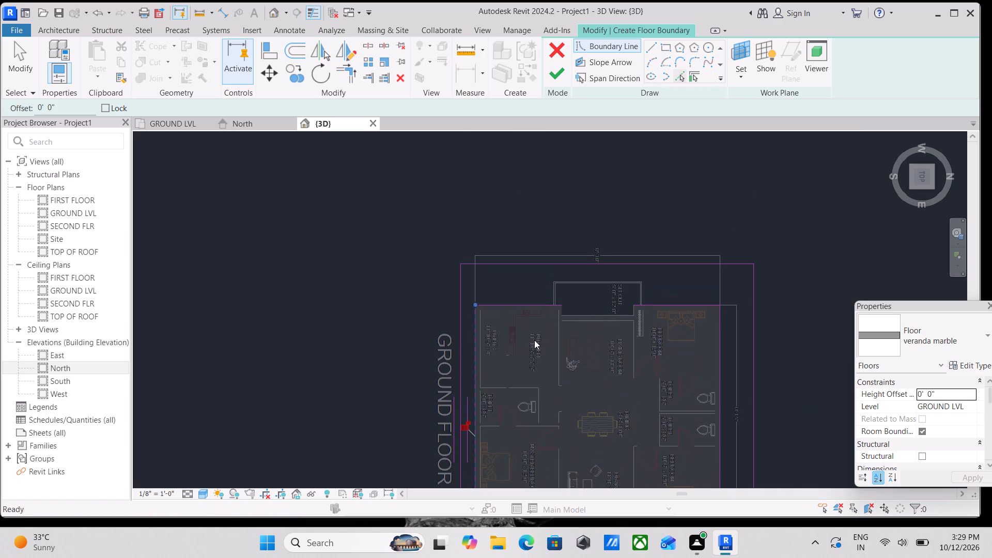
{"action": "scroll", "coordinate": [582, 313], "scroll_direction": "up", "scroll_amount": 11}
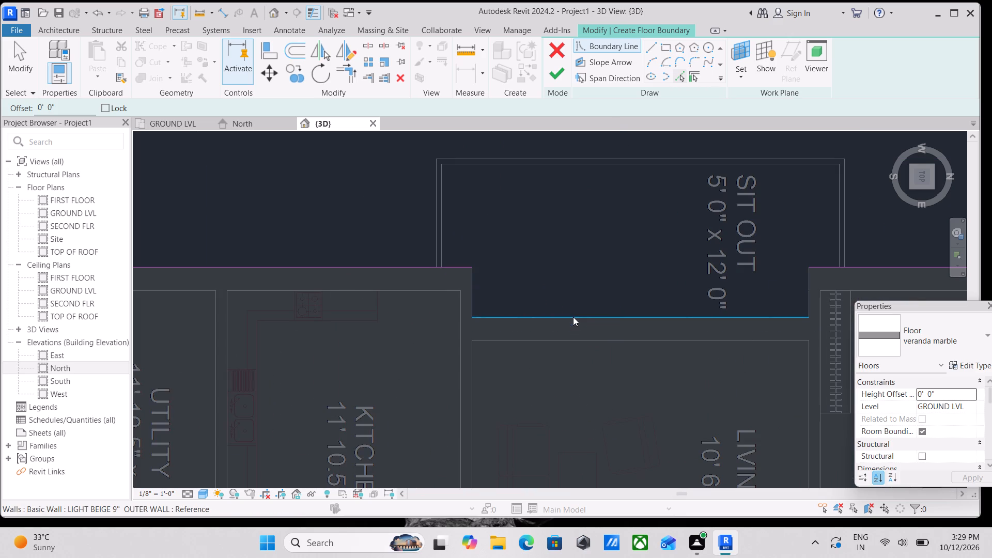
{"action": "left_click", "coordinate": [573, 317]}
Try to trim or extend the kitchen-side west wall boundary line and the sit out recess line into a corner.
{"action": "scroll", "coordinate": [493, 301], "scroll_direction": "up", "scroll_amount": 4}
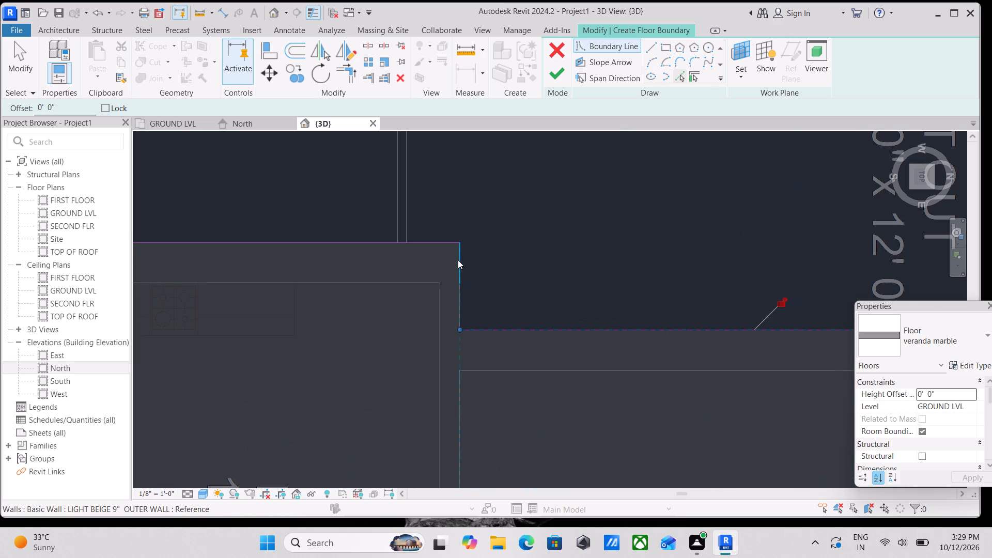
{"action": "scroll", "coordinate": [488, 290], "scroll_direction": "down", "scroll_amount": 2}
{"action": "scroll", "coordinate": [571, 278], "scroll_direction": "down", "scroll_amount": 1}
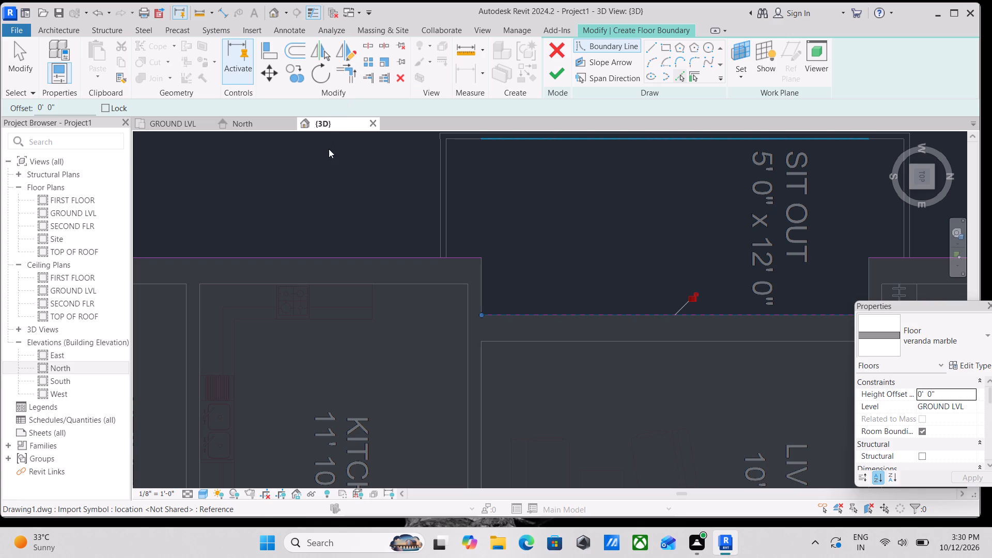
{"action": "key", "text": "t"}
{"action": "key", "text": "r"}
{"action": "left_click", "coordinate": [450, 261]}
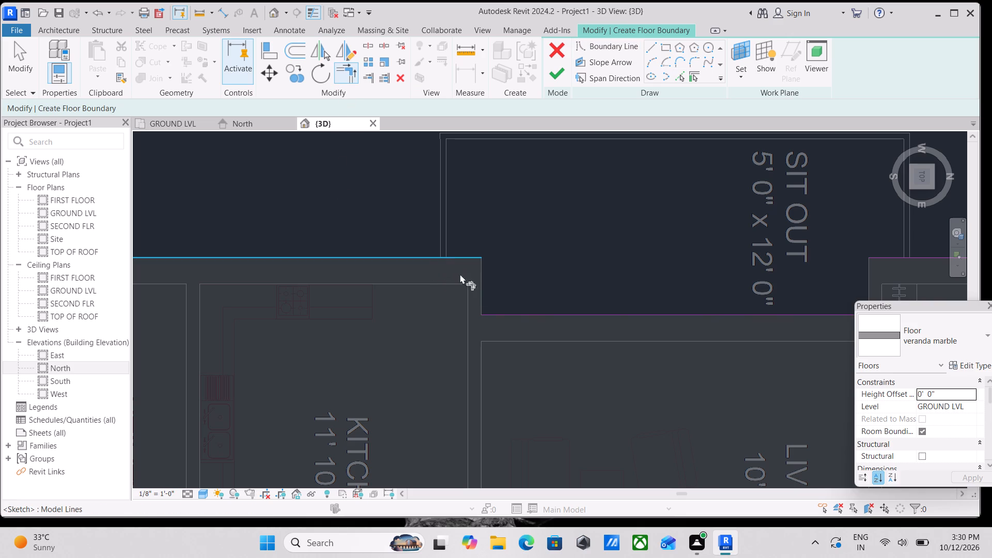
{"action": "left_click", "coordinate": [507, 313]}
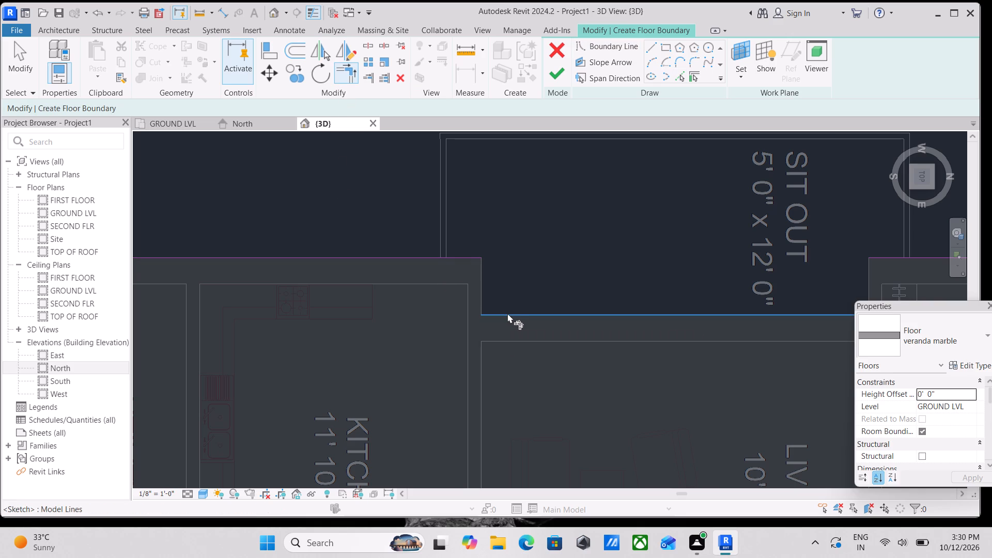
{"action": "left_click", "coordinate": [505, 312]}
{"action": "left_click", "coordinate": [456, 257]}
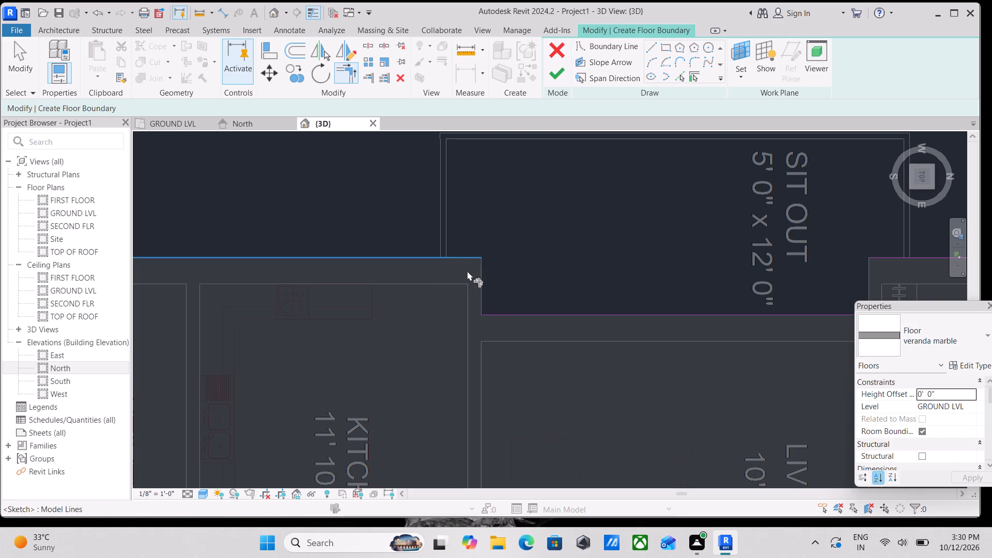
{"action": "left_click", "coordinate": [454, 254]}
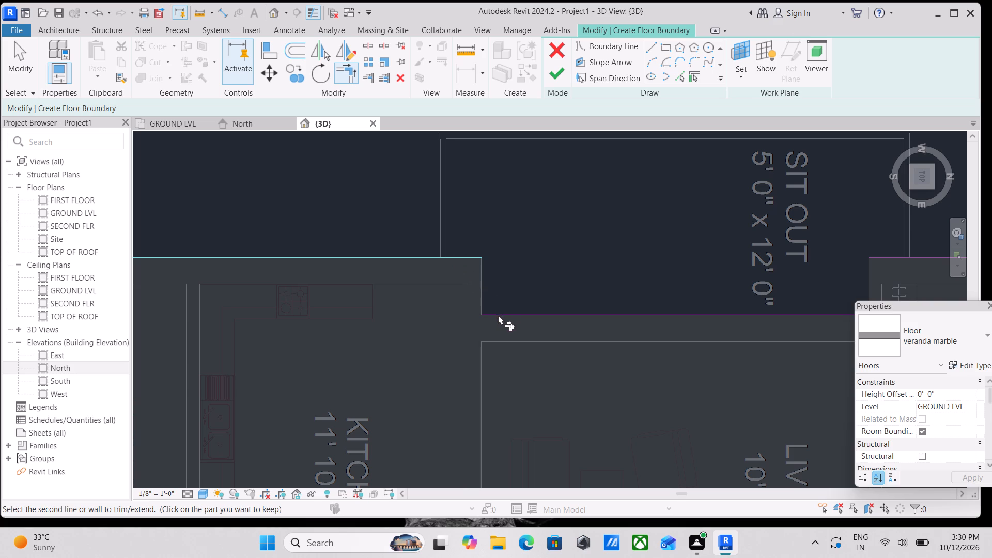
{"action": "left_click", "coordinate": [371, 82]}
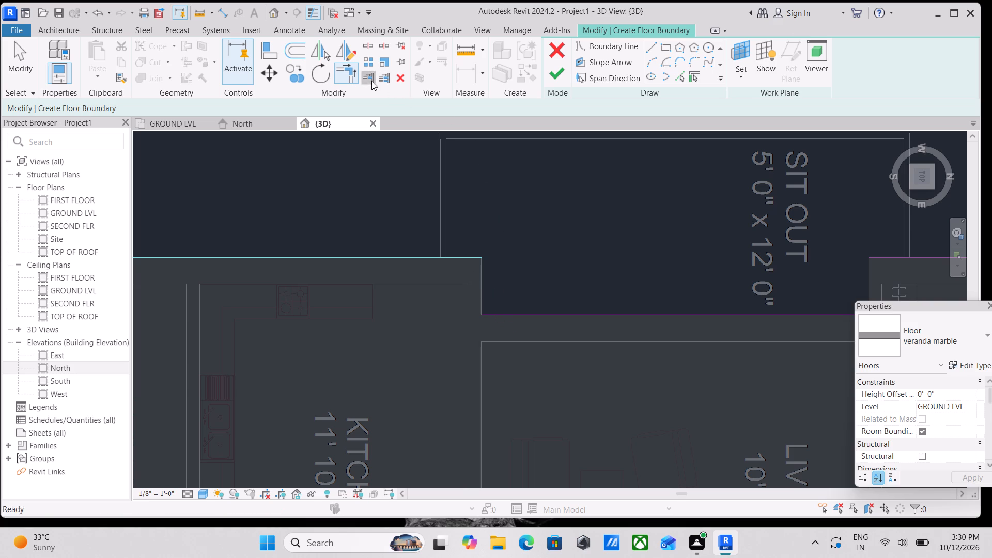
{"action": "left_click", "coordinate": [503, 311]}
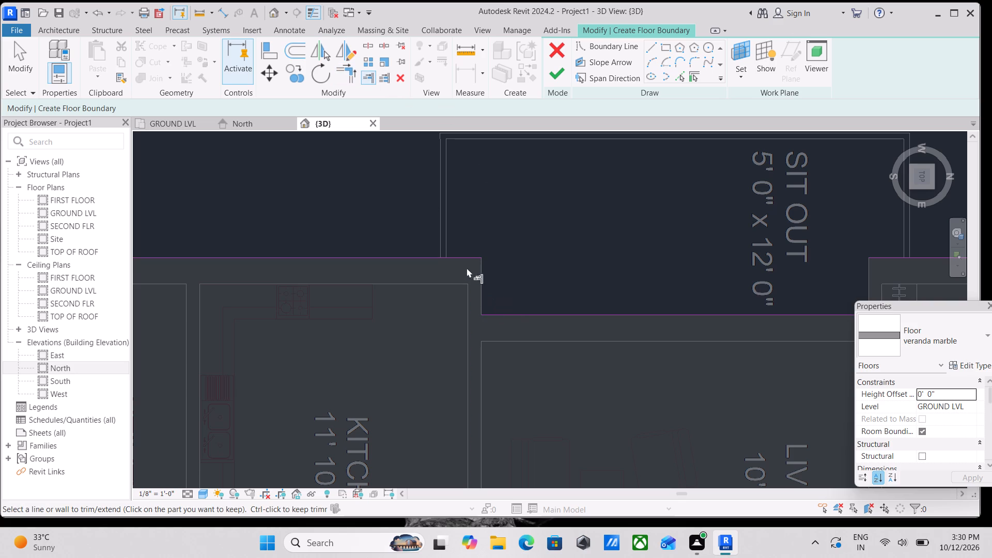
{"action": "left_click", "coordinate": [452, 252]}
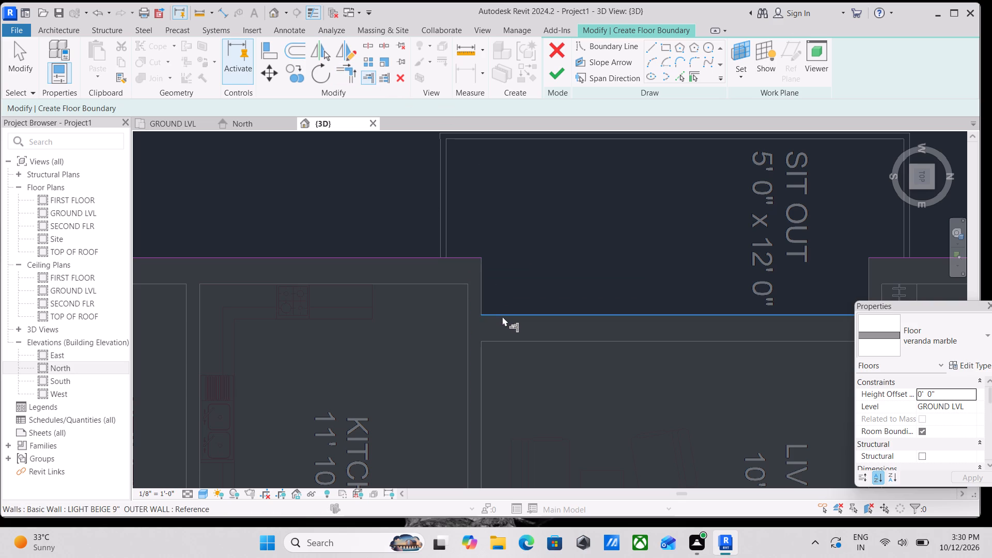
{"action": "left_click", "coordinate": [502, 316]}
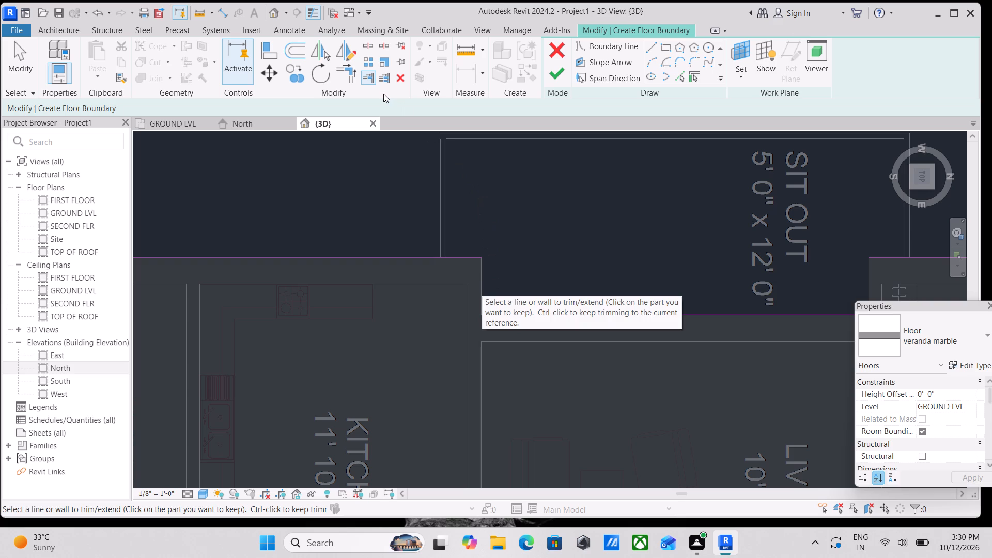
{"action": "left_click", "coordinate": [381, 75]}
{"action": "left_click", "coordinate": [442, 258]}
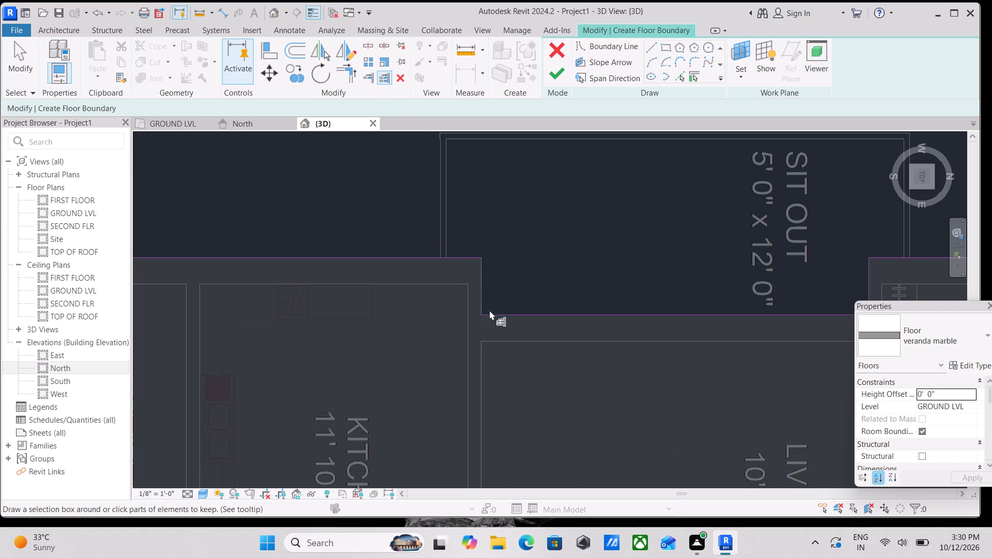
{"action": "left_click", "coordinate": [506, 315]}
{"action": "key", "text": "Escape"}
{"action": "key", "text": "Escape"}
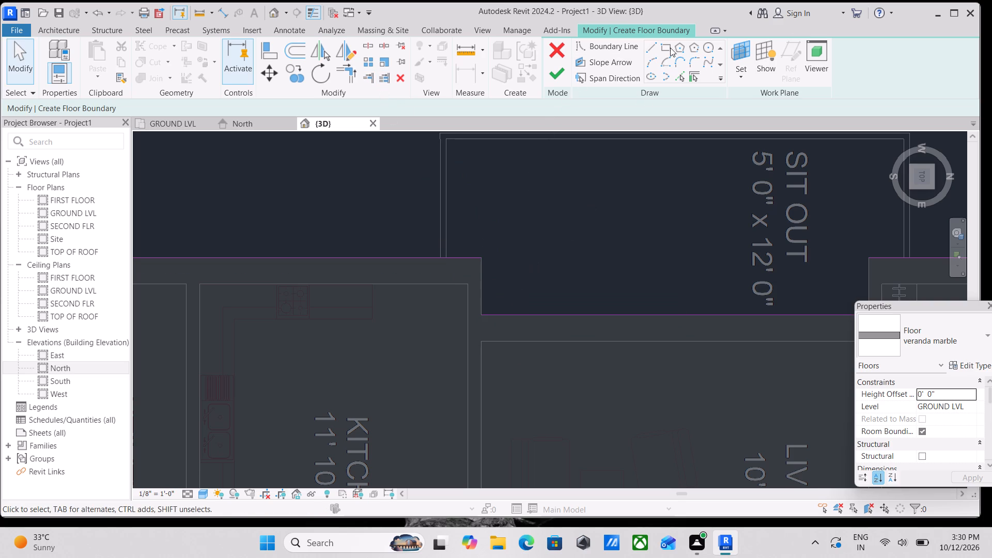
Draw short boundary lines about 1' 7 1/2" long at both ends of the sit out recess, joining it to the west wall lines.
{"action": "left_click", "coordinate": [653, 51]}
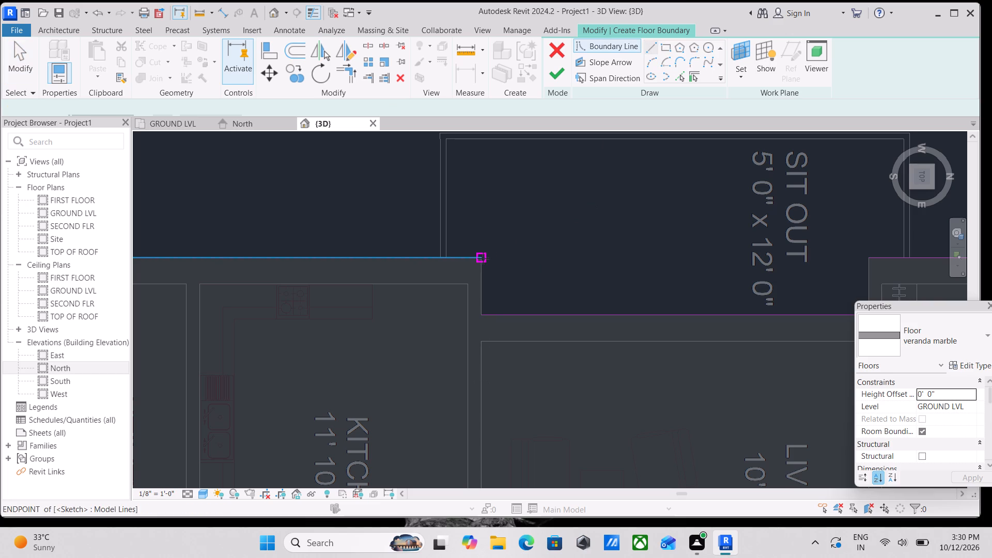
{"action": "left_click", "coordinate": [483, 258]}
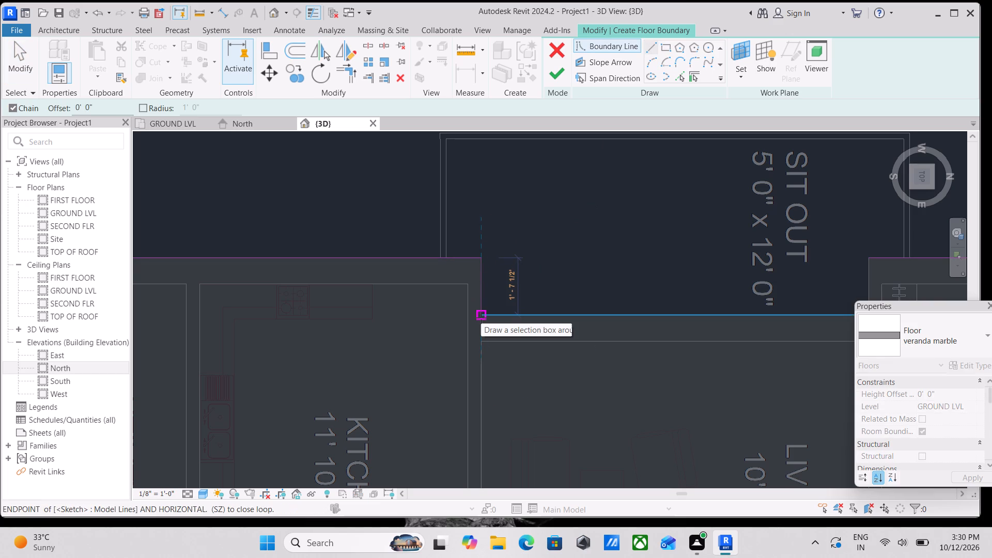
{"action": "left_click", "coordinate": [481, 318]}
{"action": "key", "text": "Escape"}
{"action": "scroll", "coordinate": [553, 261], "scroll_direction": "down", "scroll_amount": 2}
{"action": "middle_click_drag", "start_coordinate": [553, 261], "coordinate": [539, 261]}
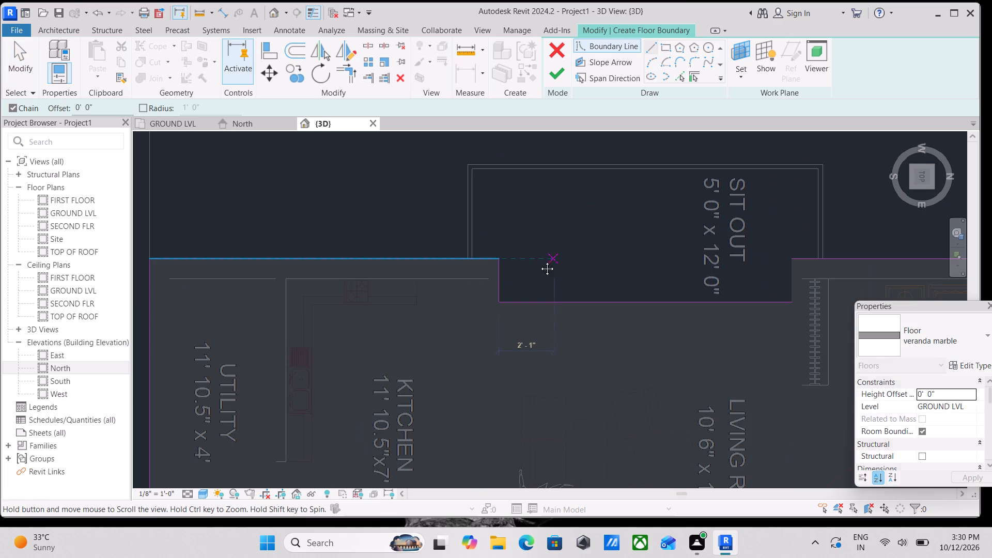
{"action": "middle_click_drag", "start_coordinate": [539, 261], "coordinate": [407, 275]}
{"action": "left_click", "coordinate": [644, 271]}
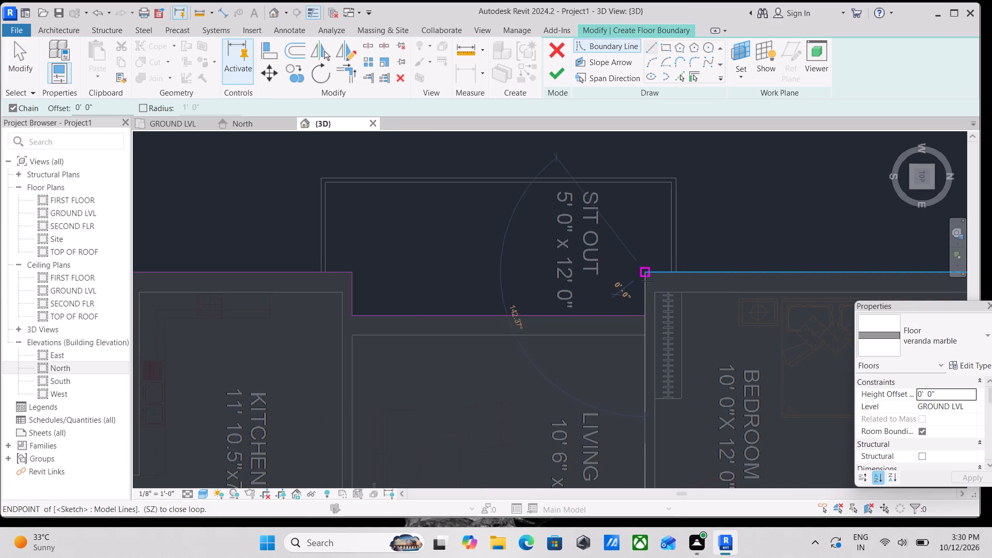
{"action": "left_click", "coordinate": [645, 315]}
{"action": "key", "text": "Escape"}
Draw a boundary line about 13' 7 1/2" along the east wall from the house's northeast corner to the existing line's end at the entrance steps.
{"action": "scroll", "coordinate": [560, 275], "scroll_direction": "down", "scroll_amount": 4}
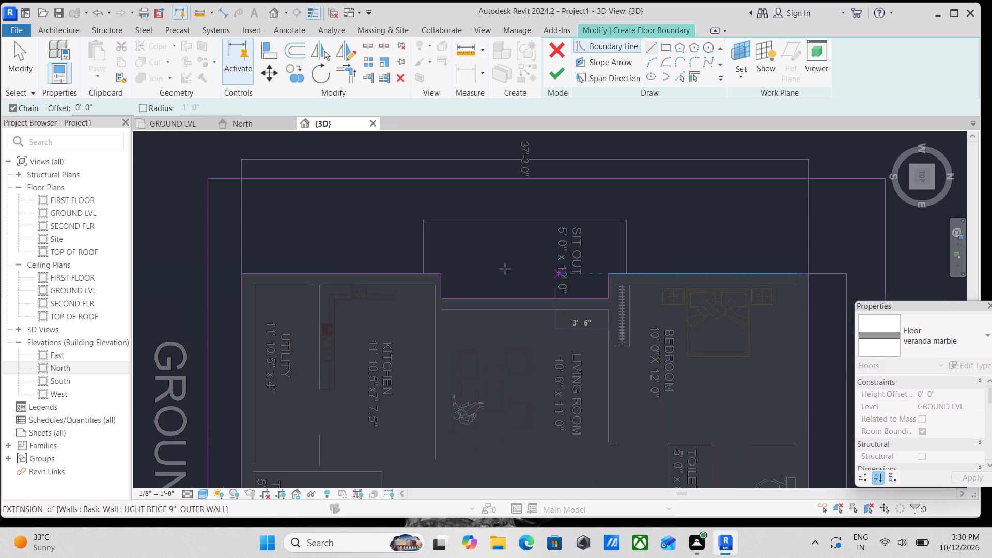
{"action": "scroll", "coordinate": [505, 266], "scroll_direction": "down", "scroll_amount": 6}
{"action": "middle_click_drag", "start_coordinate": [596, 363], "coordinate": [591, 293]}
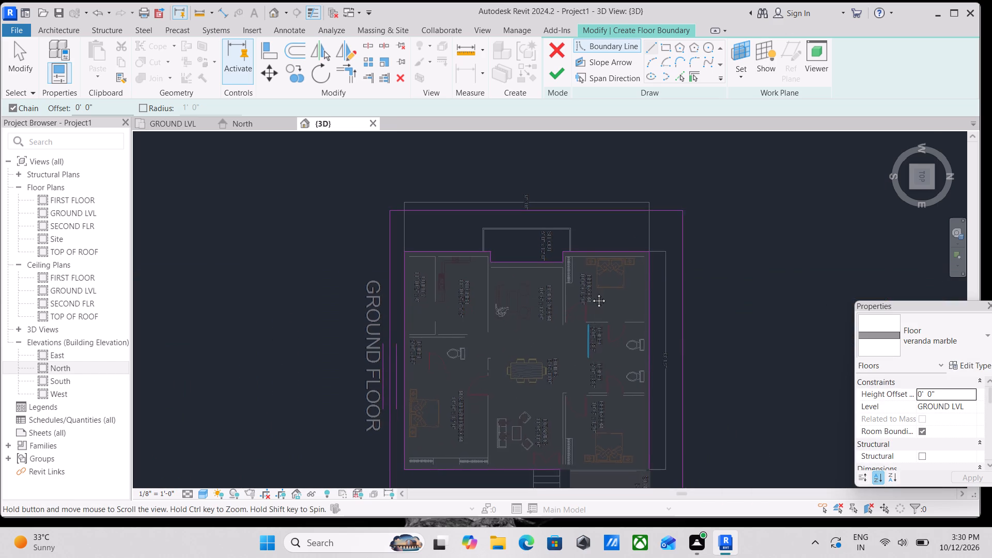
{"action": "middle_click_drag", "start_coordinate": [591, 293], "coordinate": [589, 154]}
{"action": "scroll", "coordinate": [588, 266], "scroll_direction": "up", "scroll_amount": 7}
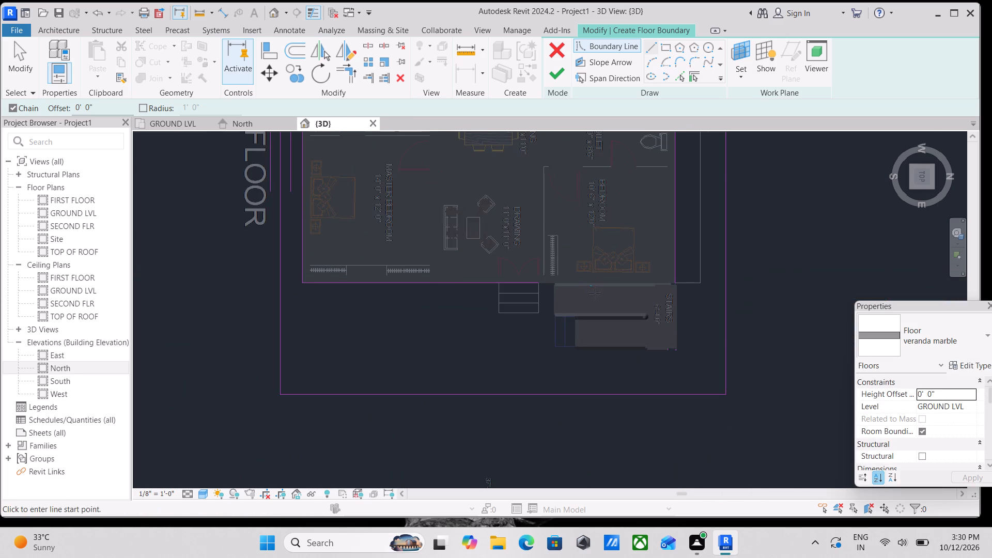
{"action": "scroll", "coordinate": [720, 283], "scroll_direction": "up", "scroll_amount": 10}
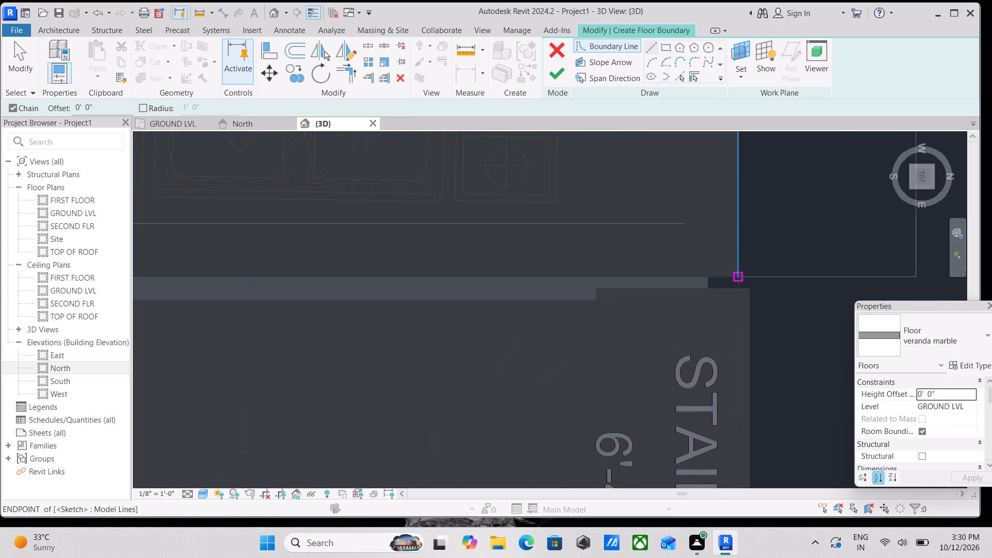
{"action": "left_click", "coordinate": [739, 277]}
{"action": "scroll", "coordinate": [515, 270], "scroll_direction": "down", "scroll_amount": 2}
{"action": "middle_click_drag", "start_coordinate": [514, 270], "coordinate": [799, 261]}
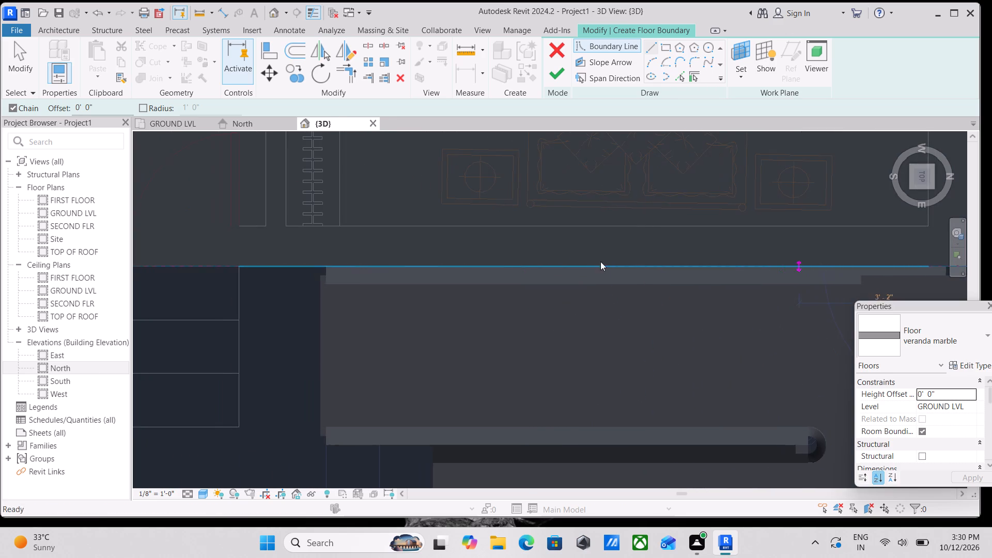
{"action": "scroll", "coordinate": [463, 259], "scroll_direction": "down", "scroll_amount": 2}
{"action": "middle_click_drag", "start_coordinate": [463, 259], "coordinate": [667, 253]}
{"action": "scroll", "coordinate": [515, 264], "scroll_direction": "down", "scroll_amount": 2}
{"action": "middle_click_drag", "start_coordinate": [515, 264], "coordinate": [611, 279]}
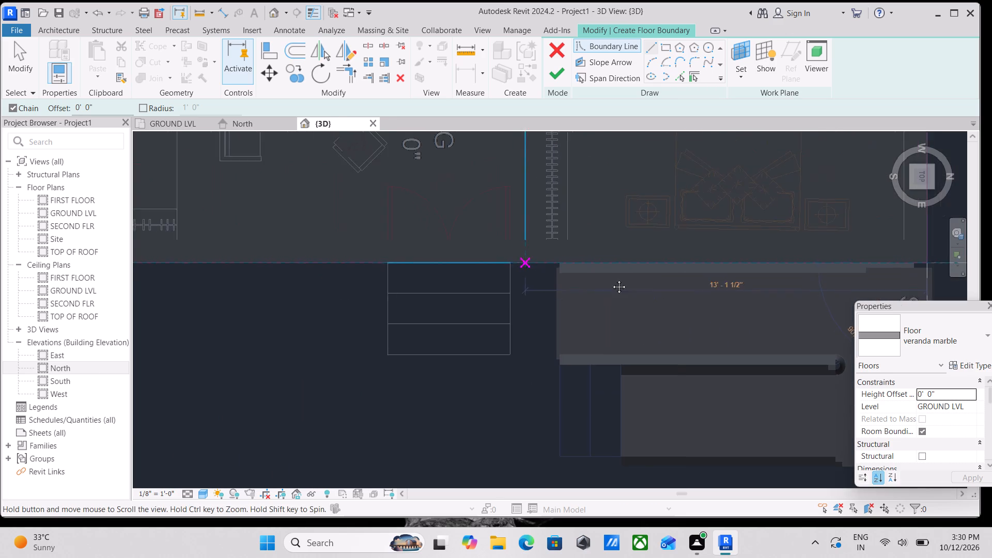
{"action": "middle_click_drag", "start_coordinate": [611, 279], "coordinate": [678, 280]}
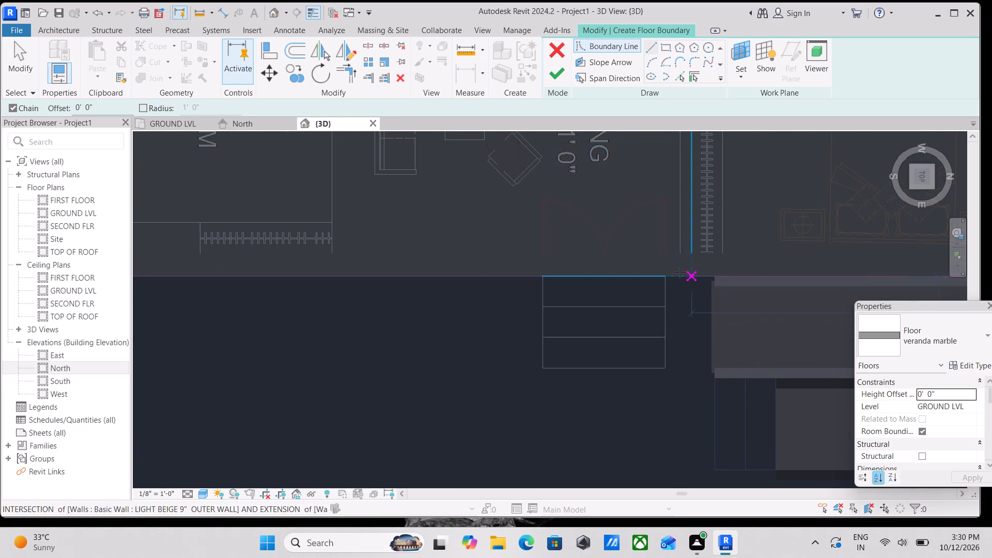
{"action": "scroll", "coordinate": [665, 276], "scroll_direction": "down", "scroll_amount": 3}
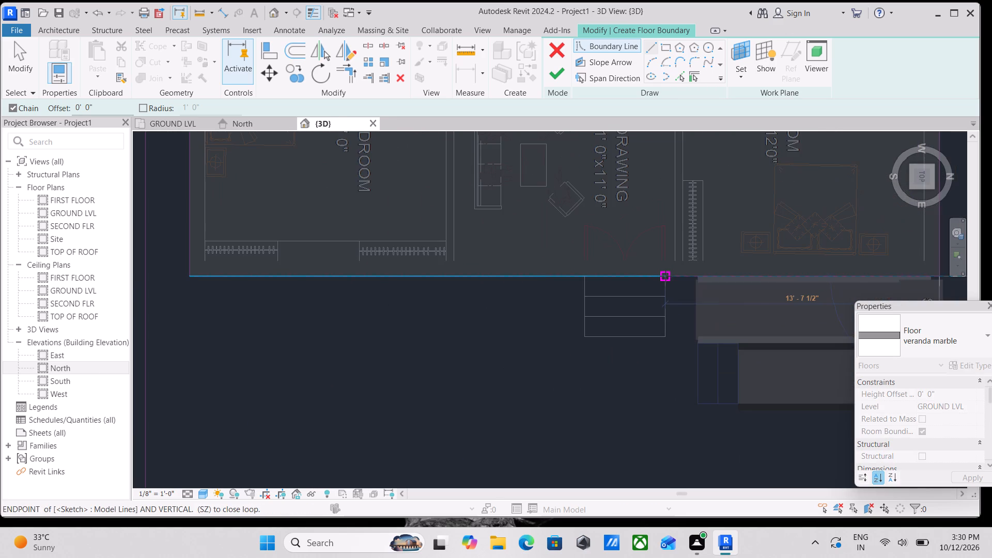
{"action": "scroll", "coordinate": [665, 276], "scroll_direction": "up", "scroll_amount": 6}
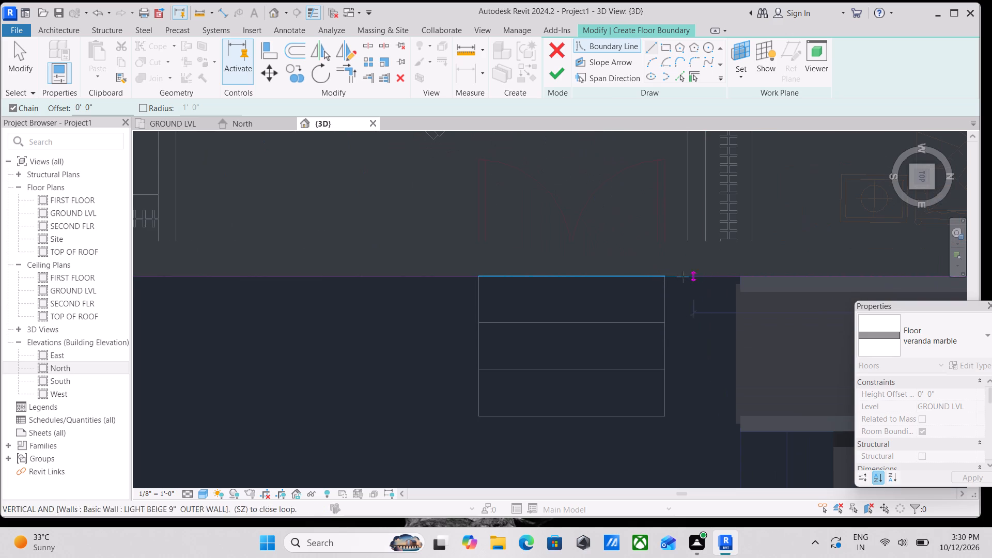
{"action": "left_click", "coordinate": [668, 277]}
{"action": "key", "text": "Escape"}
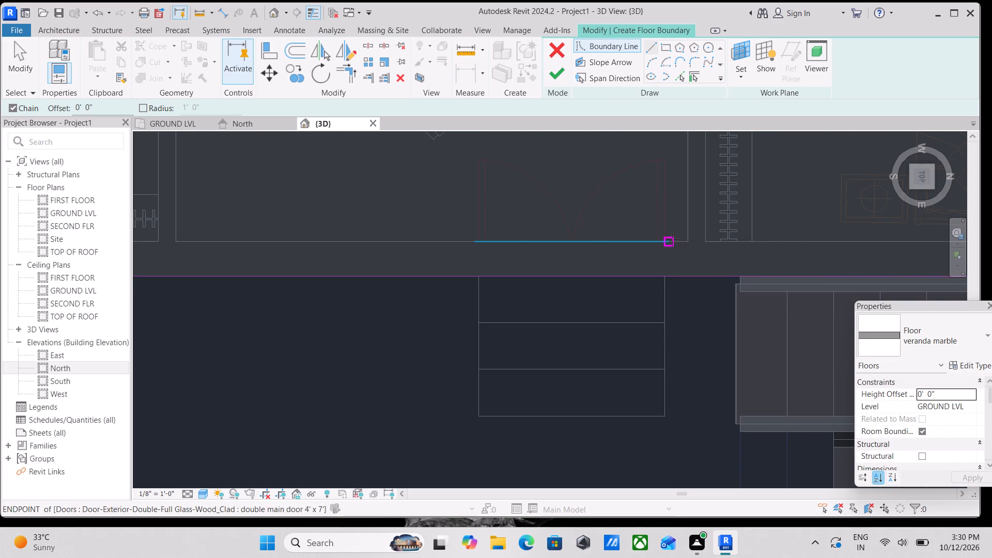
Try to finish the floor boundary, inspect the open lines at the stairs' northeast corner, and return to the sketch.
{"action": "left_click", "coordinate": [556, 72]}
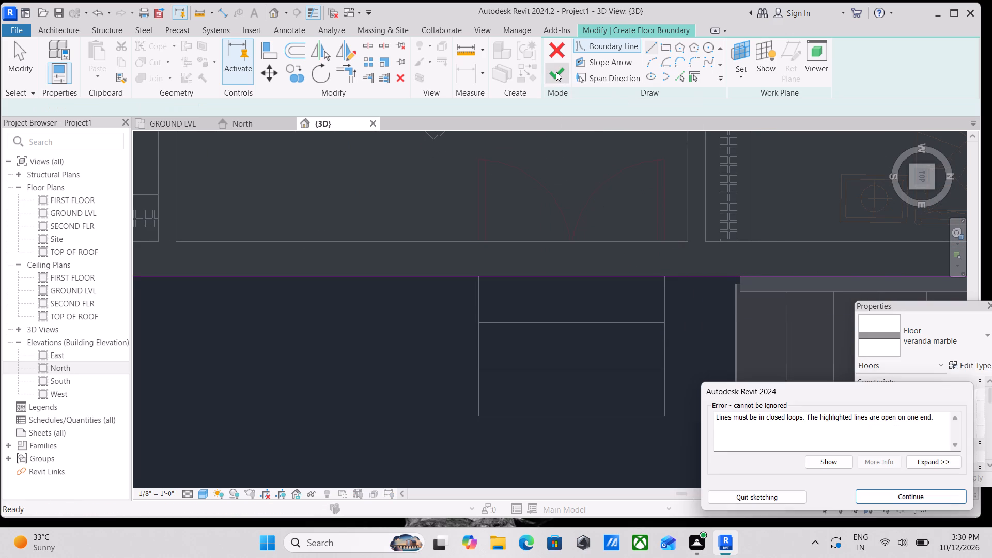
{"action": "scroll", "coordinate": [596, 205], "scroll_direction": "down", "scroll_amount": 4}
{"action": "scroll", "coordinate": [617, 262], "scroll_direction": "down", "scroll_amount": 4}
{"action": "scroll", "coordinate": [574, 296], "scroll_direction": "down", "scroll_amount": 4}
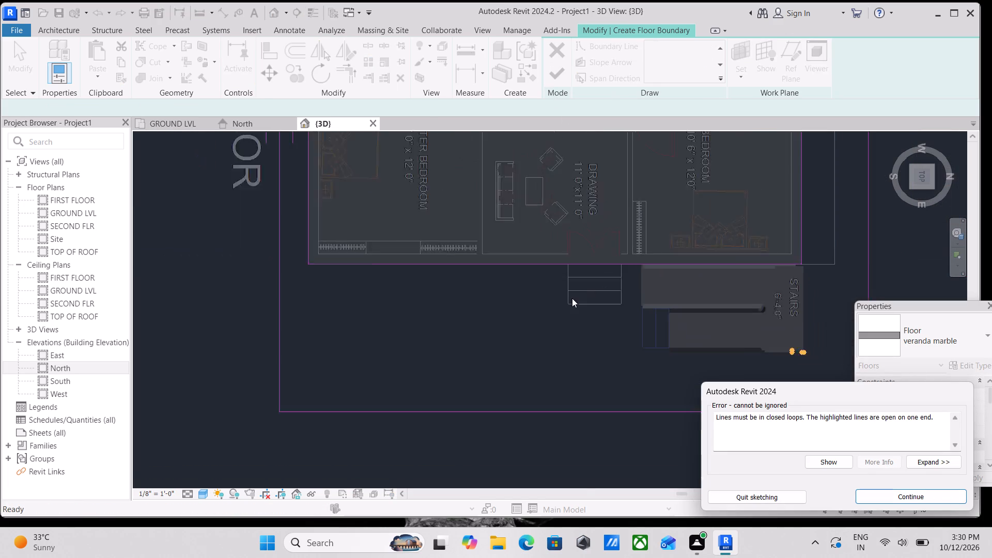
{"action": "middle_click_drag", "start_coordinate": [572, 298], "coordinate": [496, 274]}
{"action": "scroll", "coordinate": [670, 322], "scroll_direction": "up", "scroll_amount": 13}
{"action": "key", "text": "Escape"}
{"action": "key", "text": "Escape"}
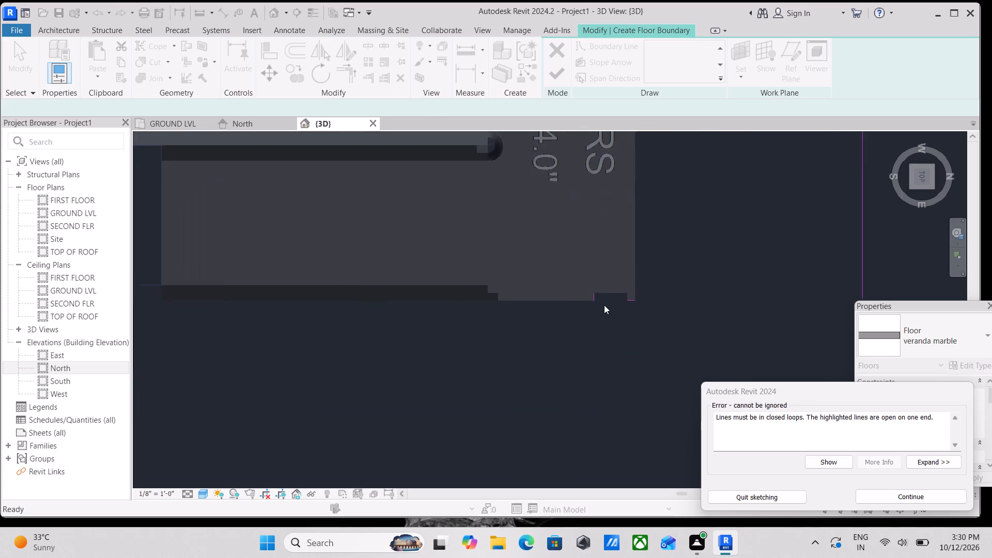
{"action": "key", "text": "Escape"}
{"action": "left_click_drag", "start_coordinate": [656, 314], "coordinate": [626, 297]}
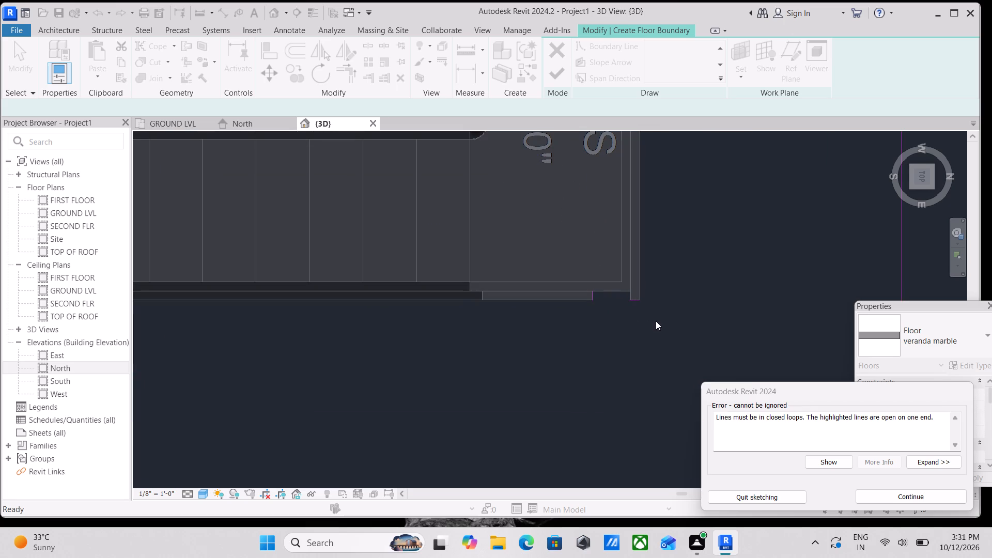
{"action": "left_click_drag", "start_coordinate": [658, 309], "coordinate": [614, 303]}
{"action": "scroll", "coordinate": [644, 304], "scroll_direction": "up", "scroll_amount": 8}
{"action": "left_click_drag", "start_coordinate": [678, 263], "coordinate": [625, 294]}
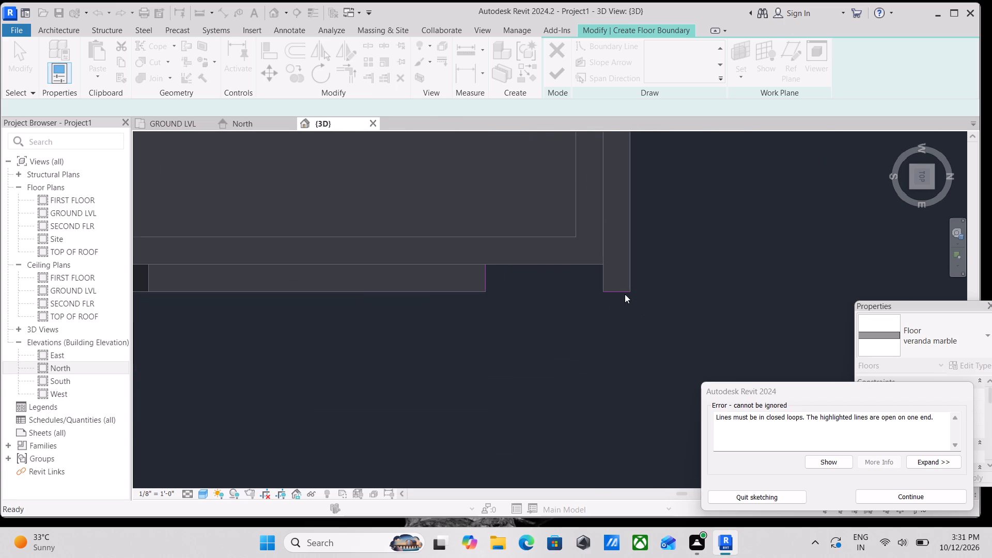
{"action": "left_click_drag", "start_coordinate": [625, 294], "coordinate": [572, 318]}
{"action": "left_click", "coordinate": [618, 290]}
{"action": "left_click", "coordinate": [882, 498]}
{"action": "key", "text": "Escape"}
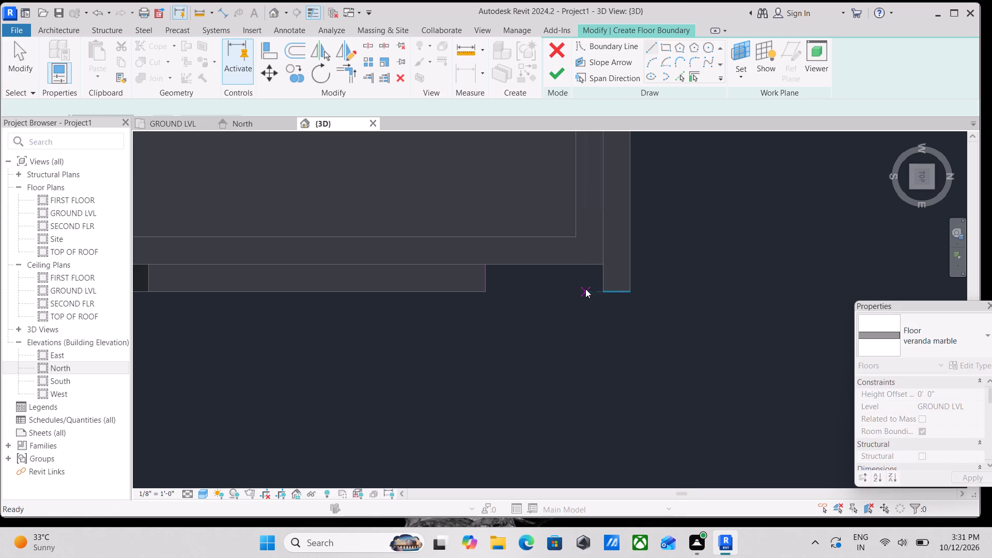
Delete the two stray 2" floor boundary lines at the stairs' northeast corner.
{"action": "left_click_drag", "start_coordinate": [587, 280], "coordinate": [668, 327]}
{"action": "right_click", "coordinate": [668, 327]}
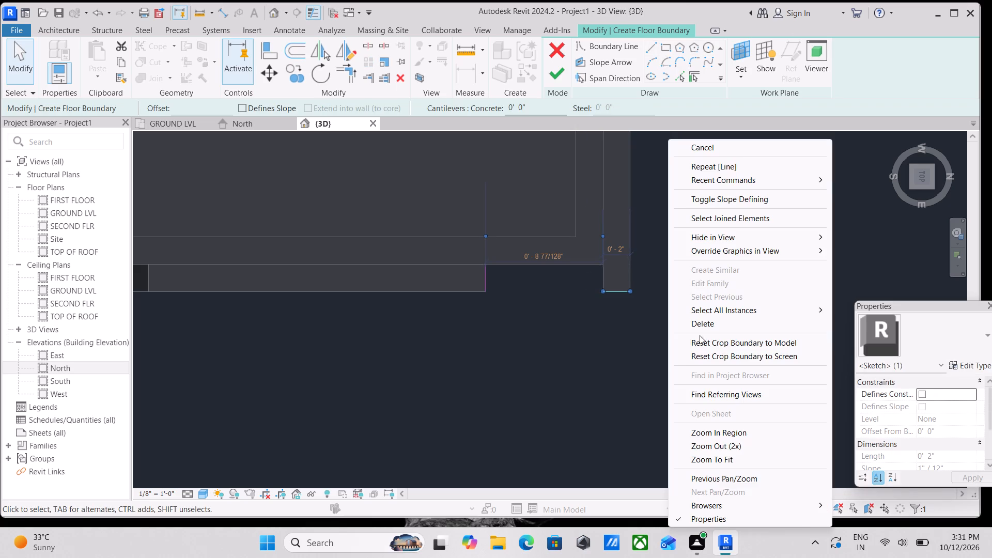
{"action": "left_click", "coordinate": [719, 327]}
{"action": "left_click_drag", "start_coordinate": [477, 253], "coordinate": [487, 299]}
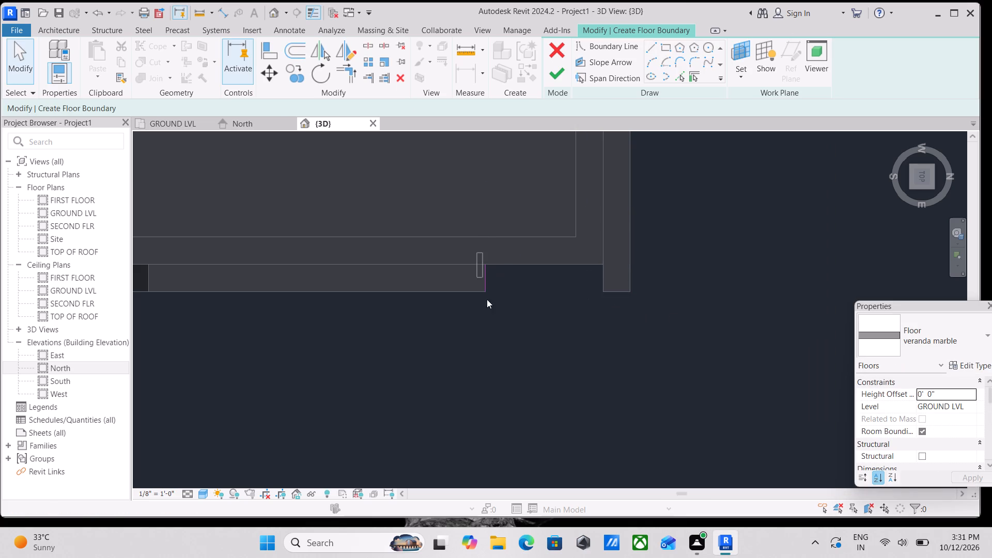
{"action": "left_click_drag", "start_coordinate": [487, 299], "coordinate": [501, 328]}
{"action": "right_click", "coordinate": [501, 328]}
{"action": "left_click", "coordinate": [519, 323]}
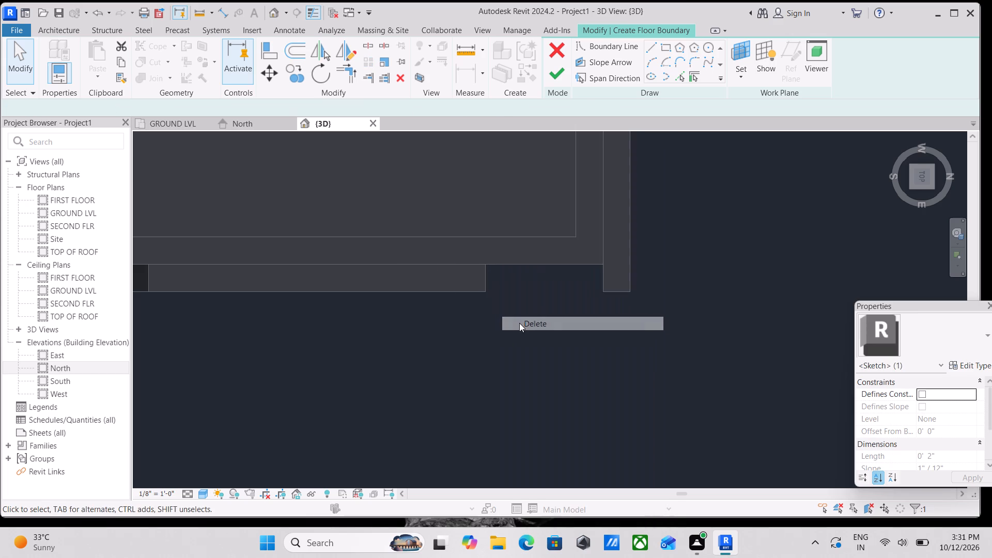
Finish the veranda marble floor boundary, dismiss the save reminder without saving, and deselect the floor.
{"action": "scroll", "coordinate": [519, 323], "scroll_direction": "down", "scroll_amount": 6}
{"action": "middle_click_drag", "start_coordinate": [527, 324], "coordinate": [616, 345]}
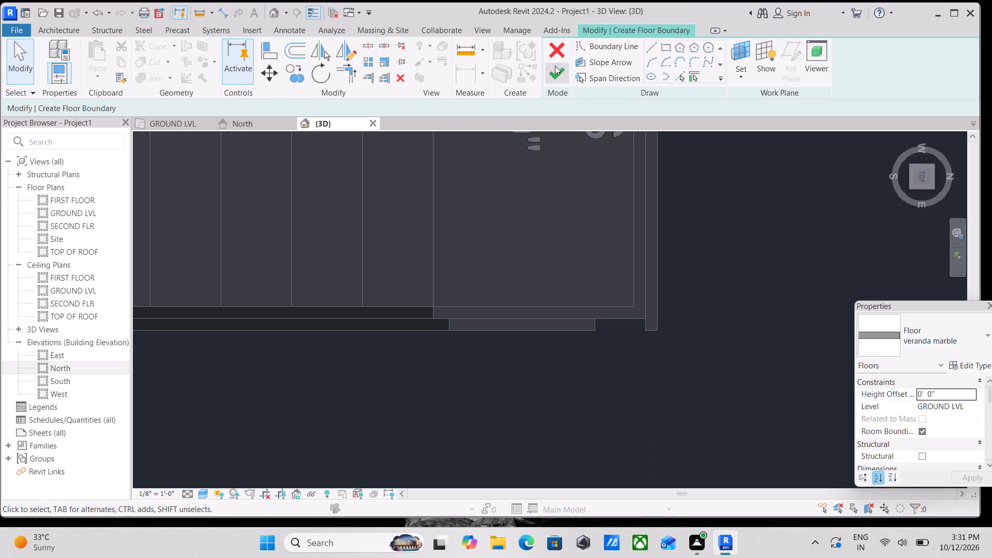
{"action": "left_click", "coordinate": [554, 70]}
{"action": "scroll", "coordinate": [586, 277], "scroll_direction": "down", "scroll_amount": 5}
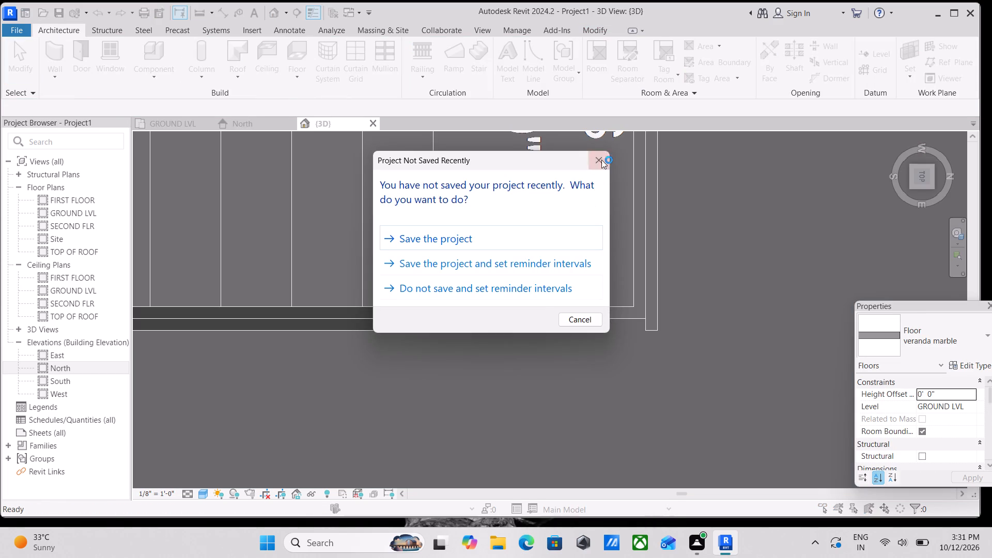
{"action": "left_click", "coordinate": [601, 160]}
{"action": "scroll", "coordinate": [510, 274], "scroll_direction": "down", "scroll_amount": 7}
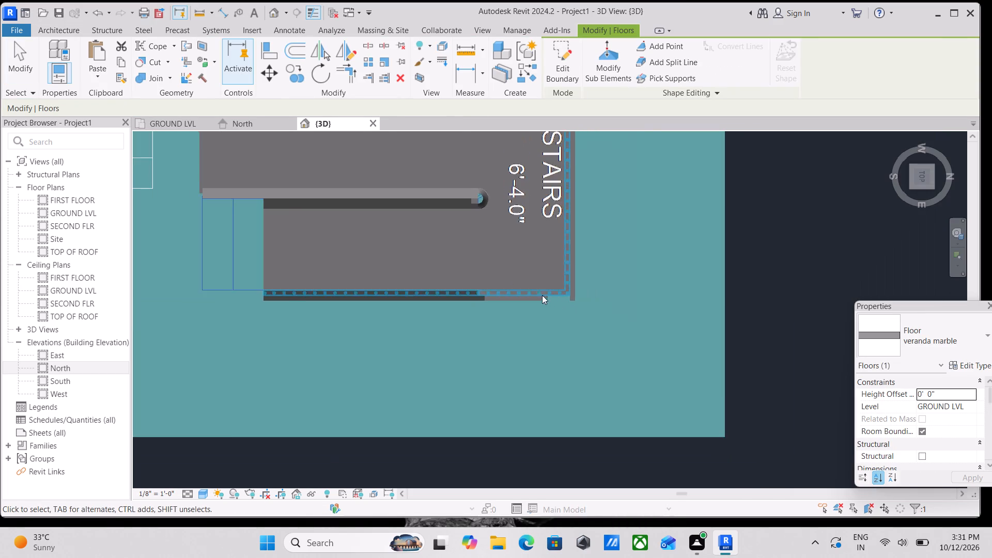
{"action": "middle_click_drag", "start_coordinate": [575, 336], "coordinate": [620, 333]}
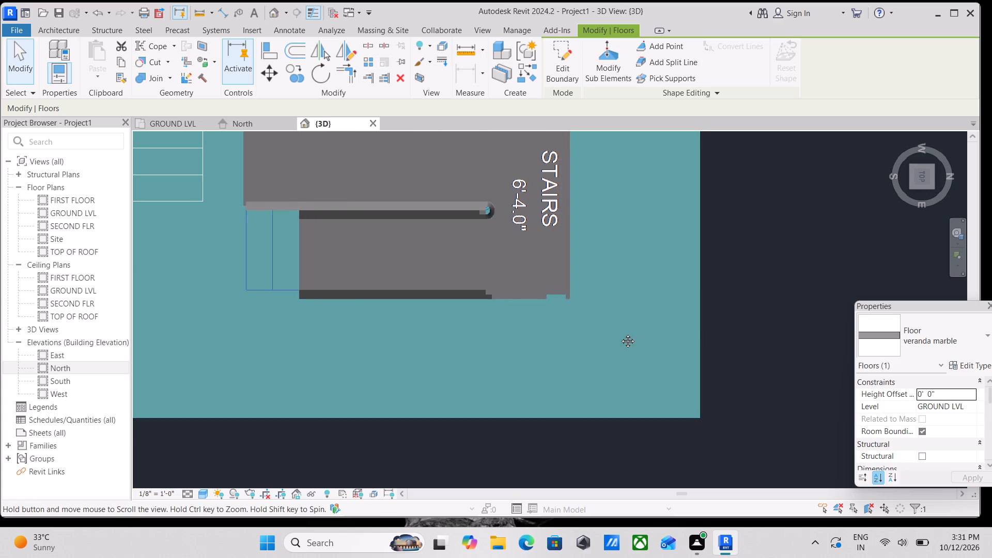
{"action": "middle_click_drag", "start_coordinate": [620, 333], "coordinate": [680, 326]}
{"action": "scroll", "coordinate": [674, 331], "scroll_direction": "down", "scroll_amount": 4}
{"action": "scroll", "coordinate": [594, 283], "scroll_direction": "down", "scroll_amount": 2}
{"action": "key", "text": "Escape"}
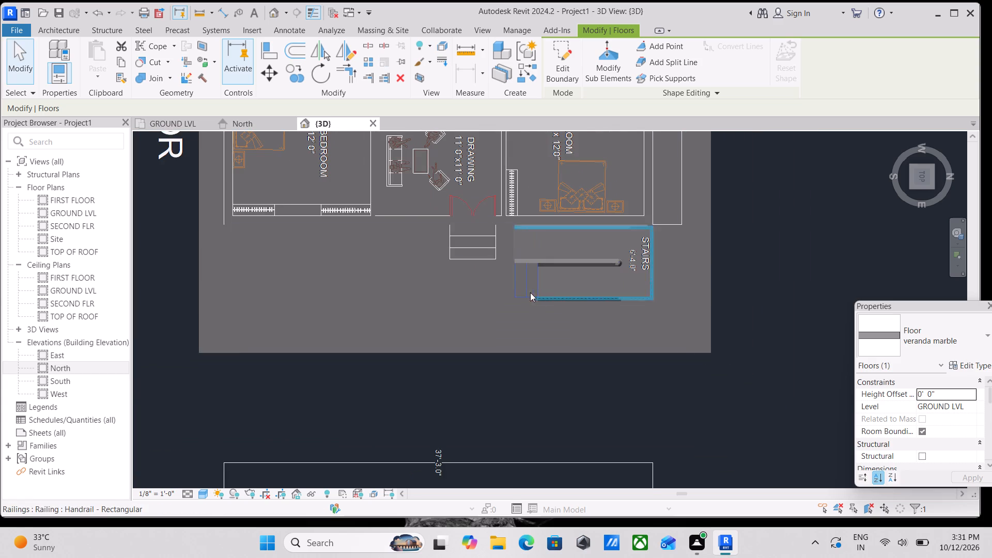
Examine the veranda marble floor around the house in 3D, especially along the entrance side and under the outdoor stairs.
{"action": "scroll", "coordinate": [521, 293], "scroll_direction": "down", "scroll_amount": 1}
{"action": "middle_click_drag", "start_coordinate": [521, 293], "coordinate": [579, 303]}
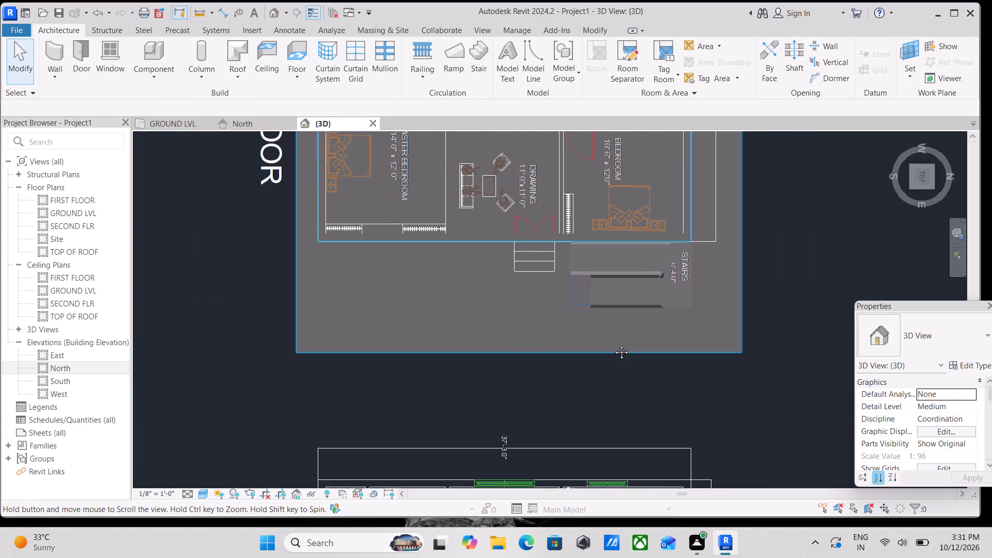
{"action": "middle_click_drag", "start_coordinate": [611, 330], "coordinate": [559, 283], "text": "shift"}
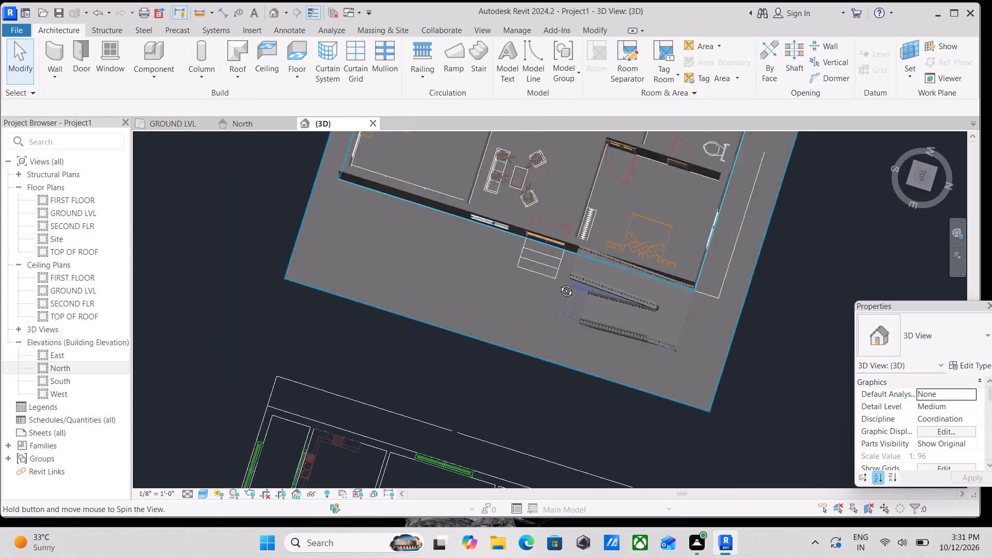
{"action": "middle_click_drag", "start_coordinate": [559, 283], "coordinate": [593, 157], "text": "shift"}
{"action": "middle_click_drag", "start_coordinate": [595, 413], "coordinate": [581, 332], "text": "shift"}
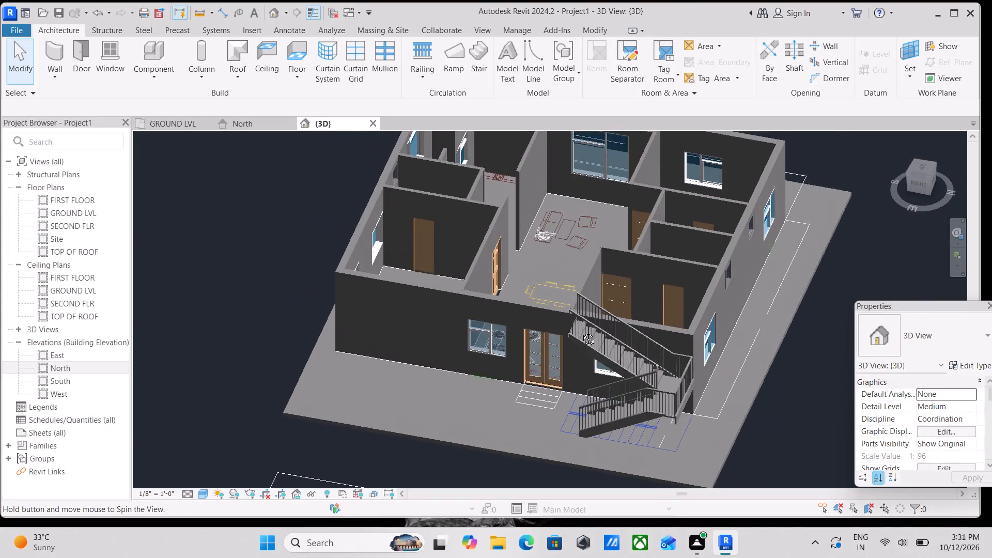
{"action": "middle_click_drag", "start_coordinate": [581, 332], "coordinate": [510, 187], "text": "shift"}
{"action": "middle_click_drag", "start_coordinate": [552, 406], "coordinate": [539, 347], "text": "shift"}
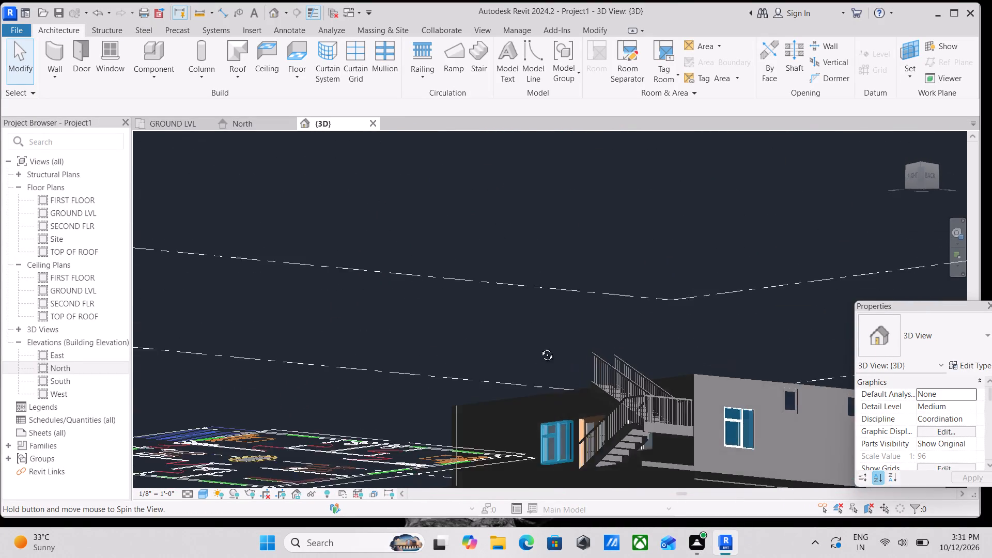
{"action": "middle_click_drag", "start_coordinate": [539, 347], "coordinate": [661, 422], "text": "shift"}
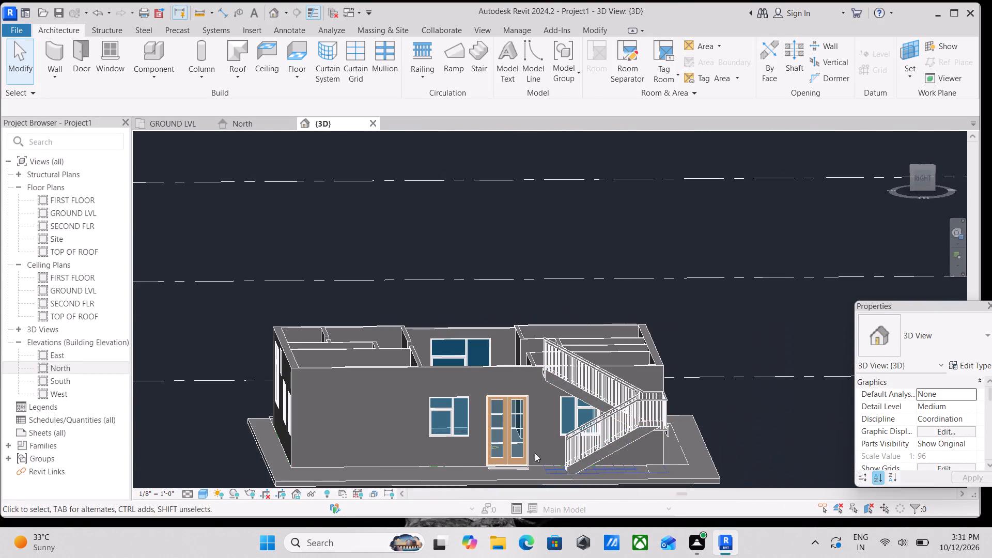
{"action": "middle_click_drag", "start_coordinate": [535, 453], "coordinate": [531, 471], "text": "shift"}
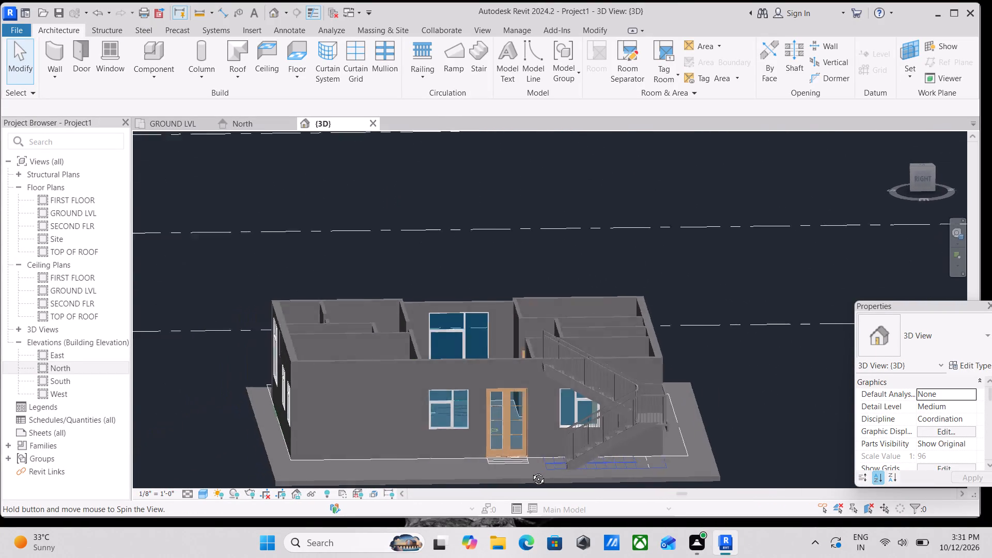
{"action": "middle_click_drag", "start_coordinate": [531, 471], "coordinate": [529, 471], "text": "shift"}
{"action": "middle_click_drag", "start_coordinate": [513, 461], "coordinate": [539, 439]}
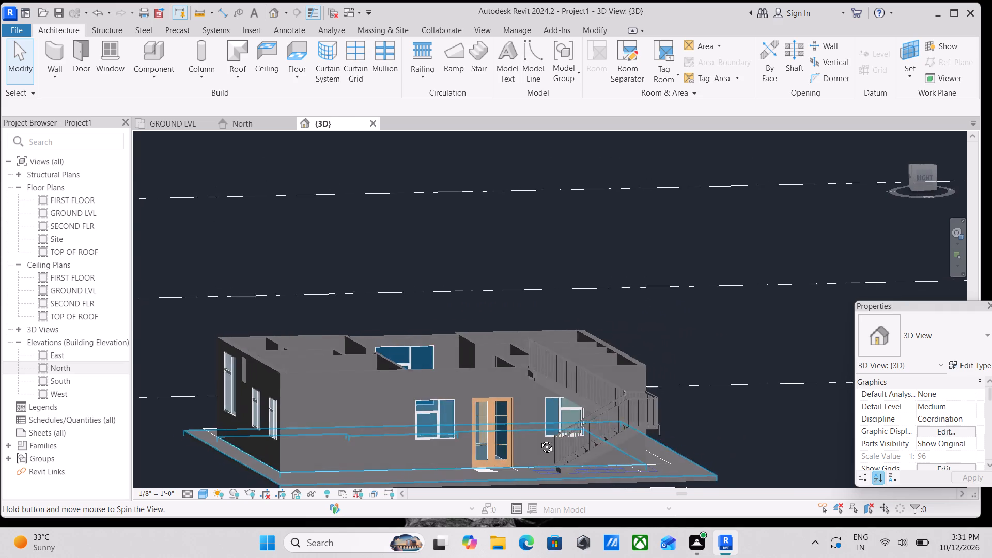
{"action": "middle_click_drag", "start_coordinate": [539, 439], "coordinate": [577, 474]}
{"action": "middle_click_drag", "start_coordinate": [488, 442], "coordinate": [507, 485], "text": "shift"}
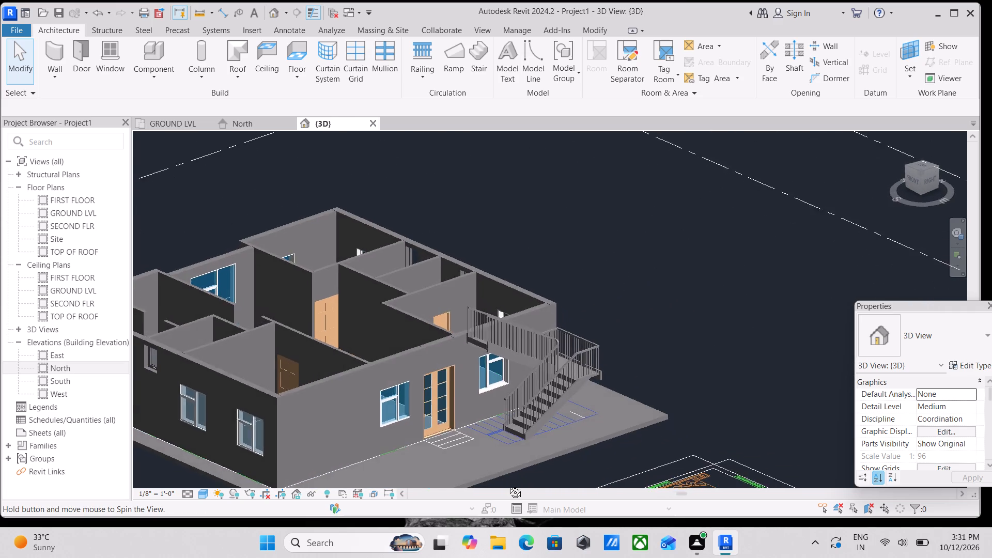
{"action": "middle_click_drag", "start_coordinate": [507, 485], "coordinate": [436, 466], "text": "shift"}
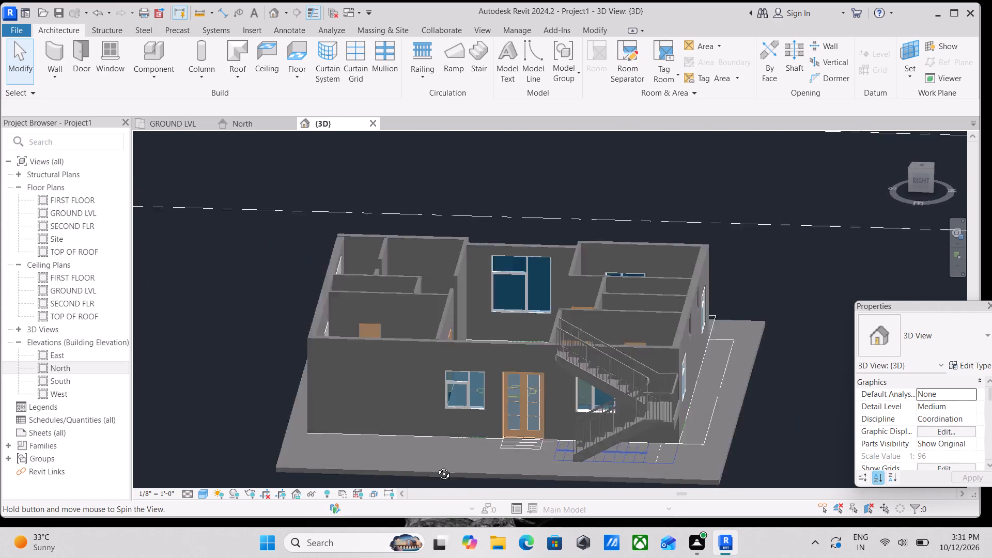
{"action": "middle_click_drag", "start_coordinate": [436, 466], "coordinate": [445, 451], "text": "shift"}
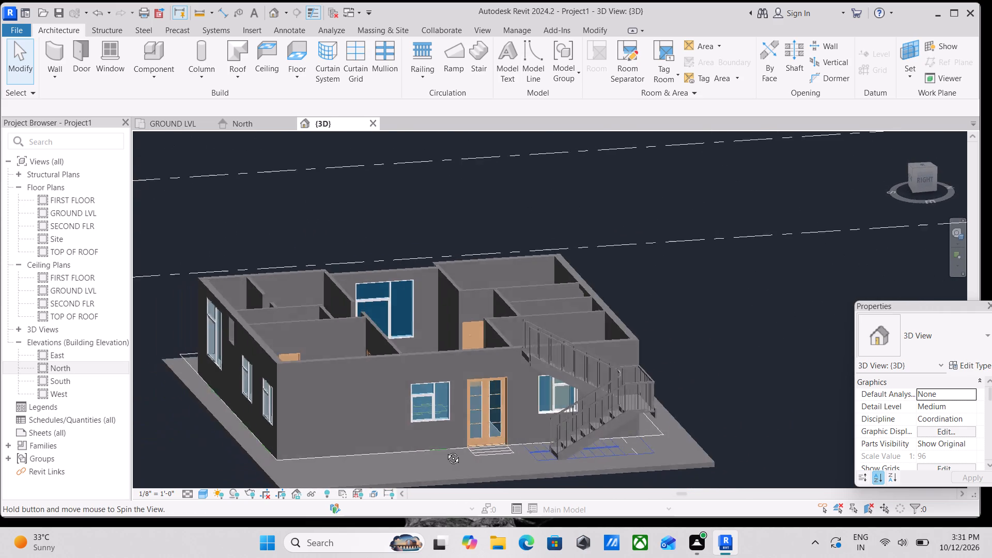
{"action": "middle_click_drag", "start_coordinate": [445, 451], "coordinate": [439, 454], "text": "shift"}
{"action": "middle_click_drag", "start_coordinate": [442, 450], "coordinate": [422, 486], "text": "shift"}
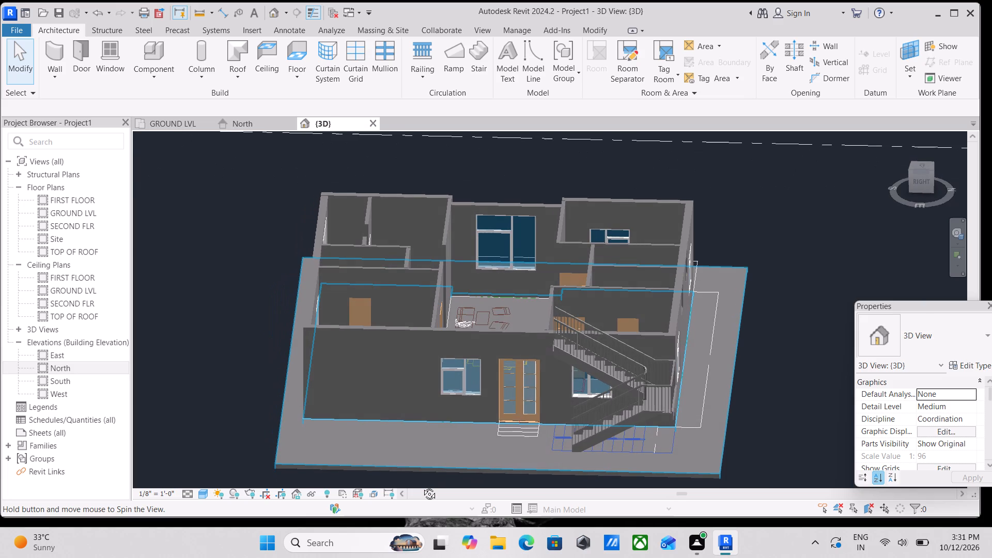
{"action": "middle_click_drag", "start_coordinate": [422, 486], "coordinate": [425, 433], "text": "shift"}
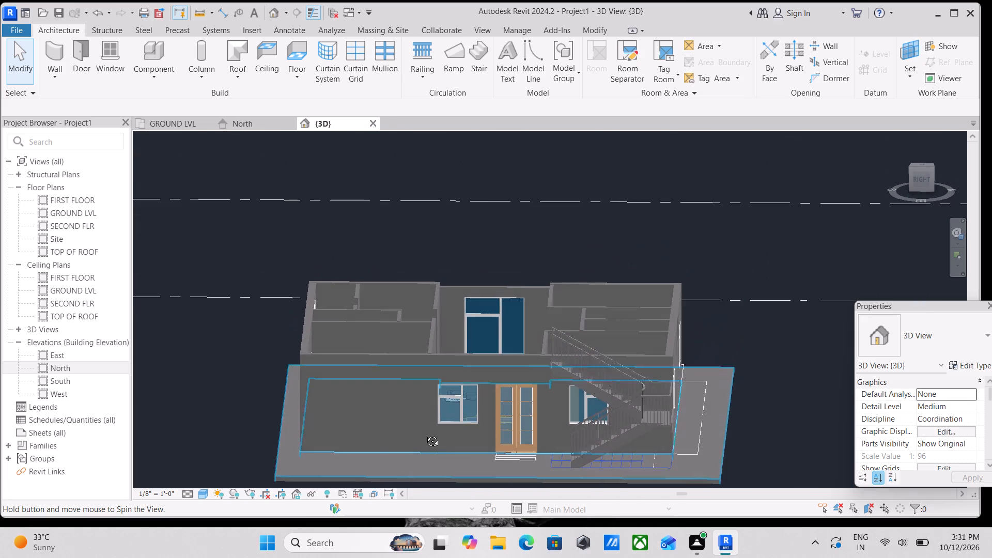
{"action": "middle_click_drag", "start_coordinate": [425, 433], "coordinate": [428, 379], "text": "shift"}
{"action": "middle_click", "coordinate": [428, 379], "text": "shift"}
{"action": "scroll", "coordinate": [426, 381], "scroll_direction": "down", "scroll_amount": 1, "text": "shift"}
{"action": "middle_click_drag", "start_coordinate": [436, 426], "coordinate": [421, 385], "text": "shift"}
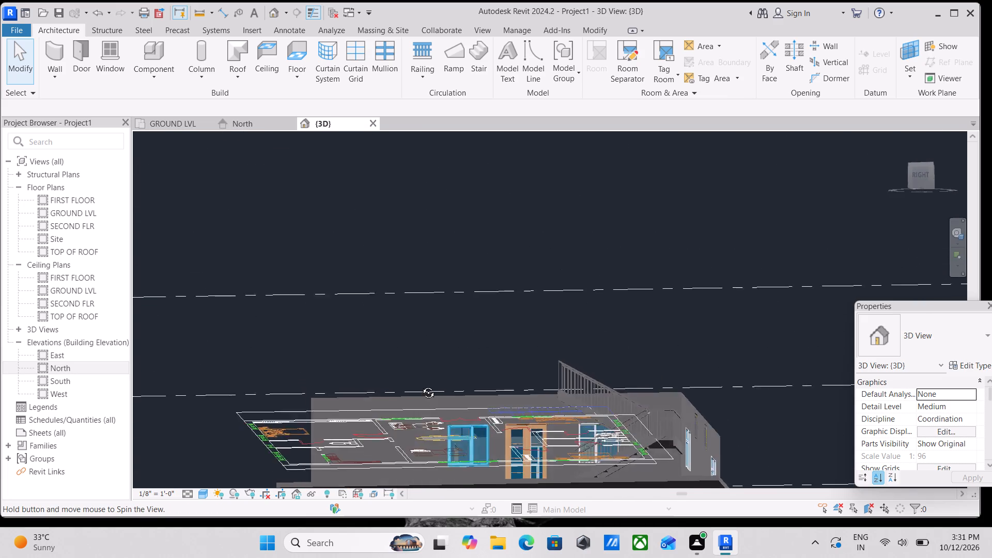
{"action": "middle_click_drag", "start_coordinate": [421, 385], "coordinate": [443, 465], "text": "shift"}
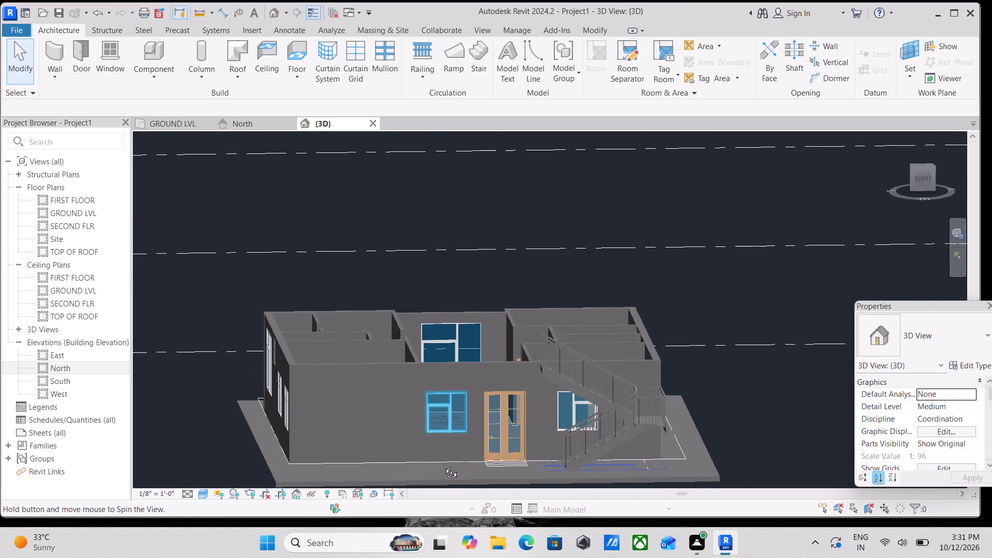
{"action": "middle_click_drag", "start_coordinate": [443, 465], "coordinate": [441, 467], "text": "shift"}
{"action": "scroll", "coordinate": [536, 443], "scroll_direction": "up", "scroll_amount": 3}
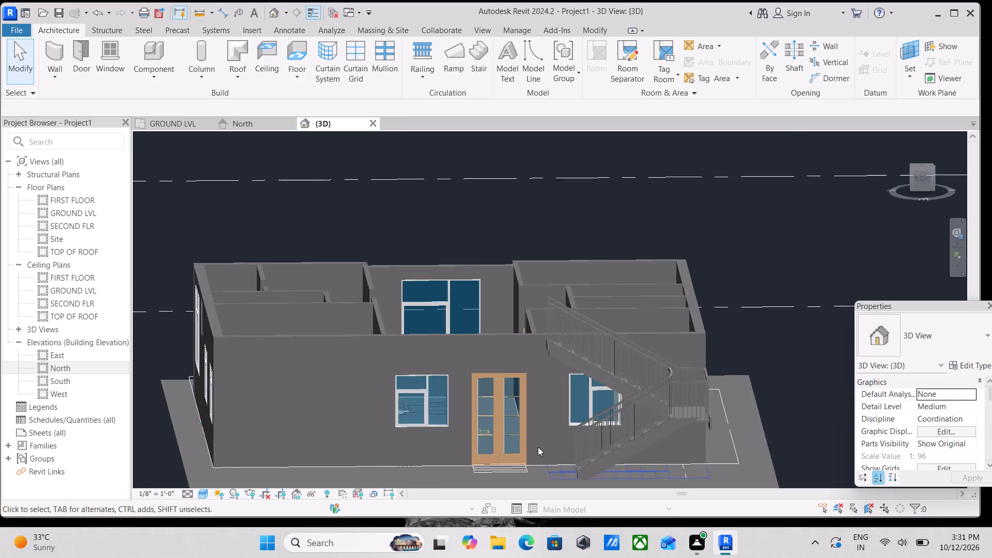
{"action": "scroll", "coordinate": [534, 450], "scroll_direction": "up", "scroll_amount": 3}
{"action": "scroll", "coordinate": [534, 450], "scroll_direction": "down", "scroll_amount": 2}
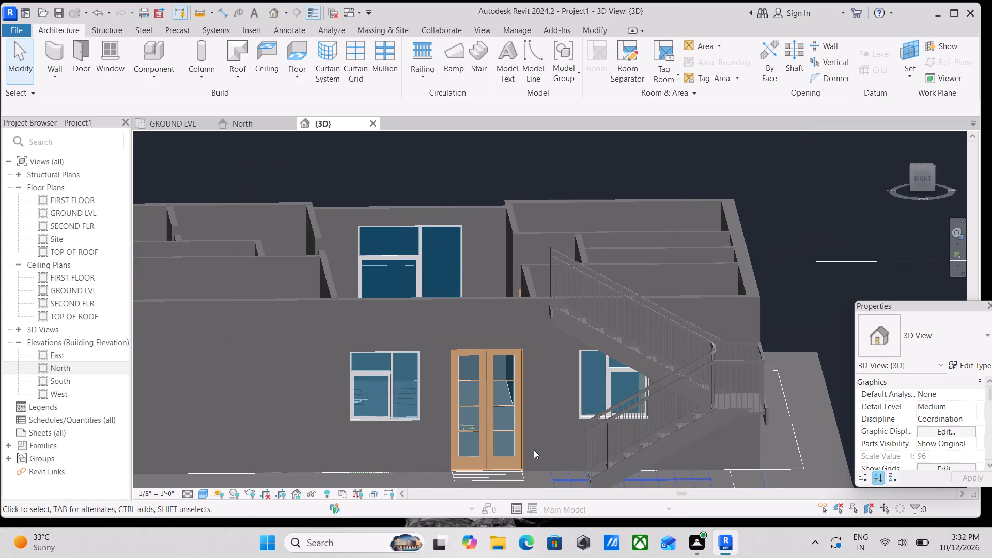
{"action": "scroll", "coordinate": [533, 450], "scroll_direction": "down", "scroll_amount": 3}
{"action": "middle_click_drag", "start_coordinate": [518, 453], "coordinate": [493, 502], "text": "shift"}
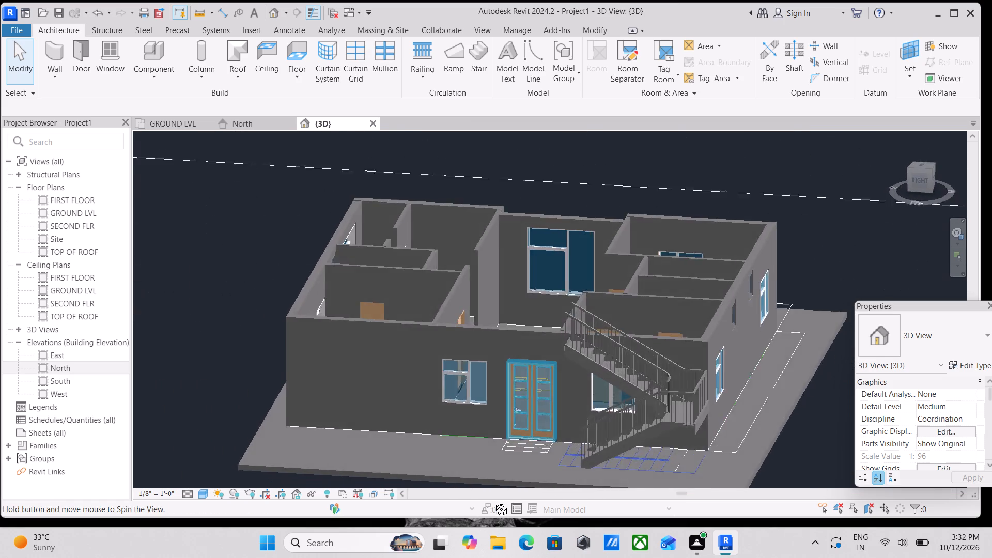
{"action": "middle_click_drag", "start_coordinate": [493, 502], "coordinate": [494, 513], "text": "shift"}
{"action": "scroll", "coordinate": [502, 465], "scroll_direction": "down", "scroll_amount": 1, "text": "shift"}
{"action": "middle_click_drag", "start_coordinate": [502, 465], "coordinate": [515, 501], "text": "shift"}
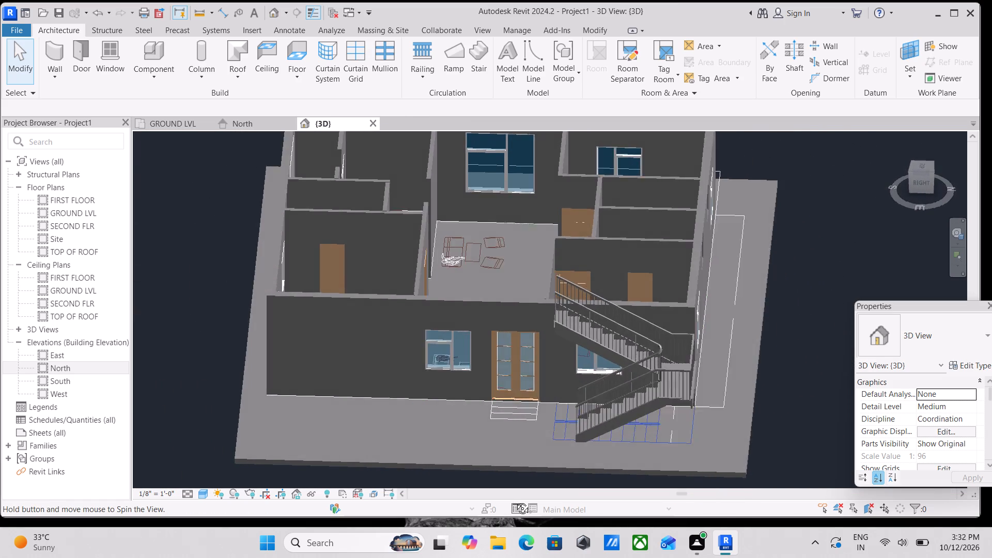
{"action": "middle_click_drag", "start_coordinate": [515, 501], "coordinate": [525, 514], "text": "shift"}
{"action": "scroll", "coordinate": [541, 494], "scroll_direction": "down", "scroll_amount": 1, "text": "shift"}
{"action": "scroll", "coordinate": [509, 460], "scroll_direction": "down", "scroll_amount": 3}
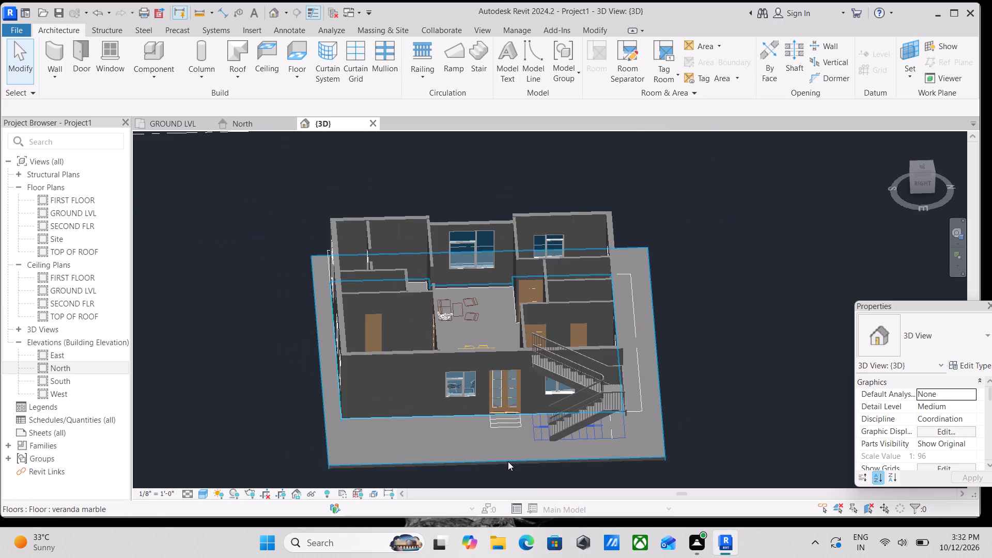
{"action": "middle_click_drag", "start_coordinate": [510, 442], "coordinate": [492, 473], "text": "shift"}
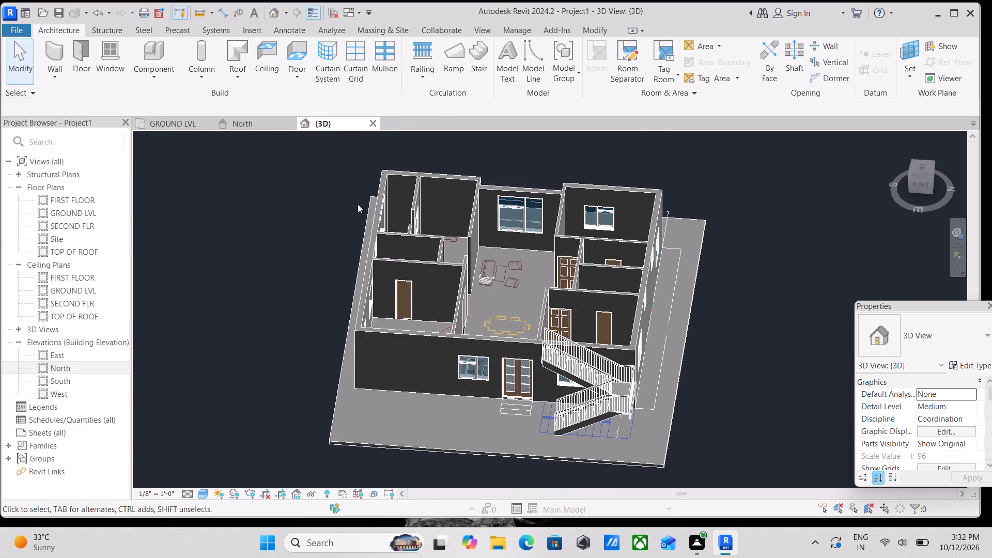
{"action": "middle_click_drag", "start_coordinate": [409, 301], "coordinate": [453, 336]}
Switch to the GROUND LVL floor plan and set its visual style to Shaded.
{"action": "left_click", "coordinate": [177, 127]}
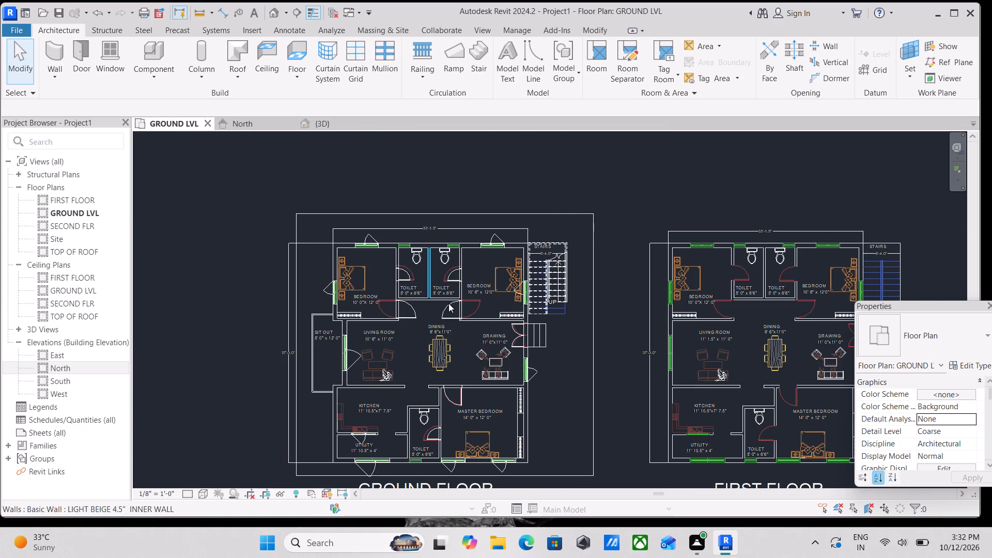
{"action": "left_click", "coordinate": [183, 492]}
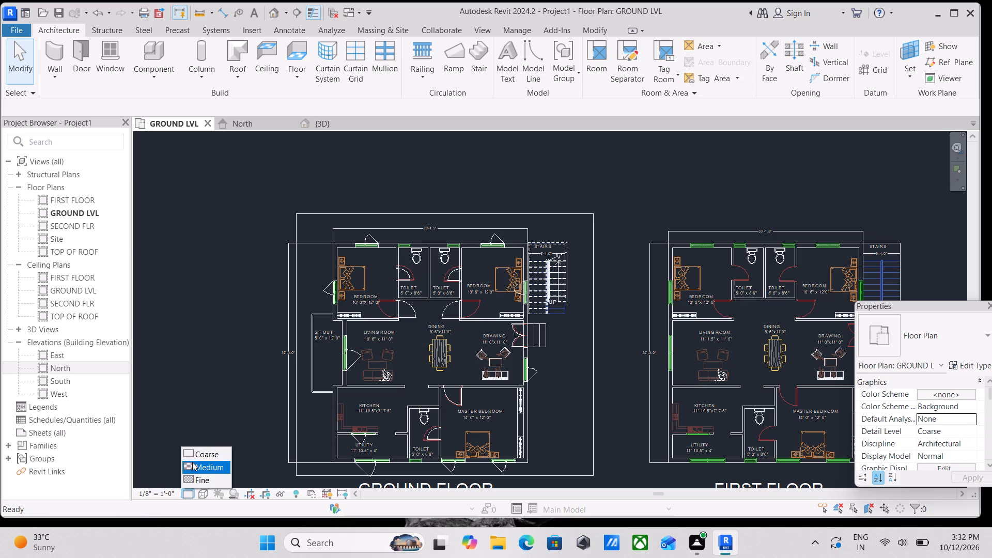
{"action": "left_click", "coordinate": [204, 496]}
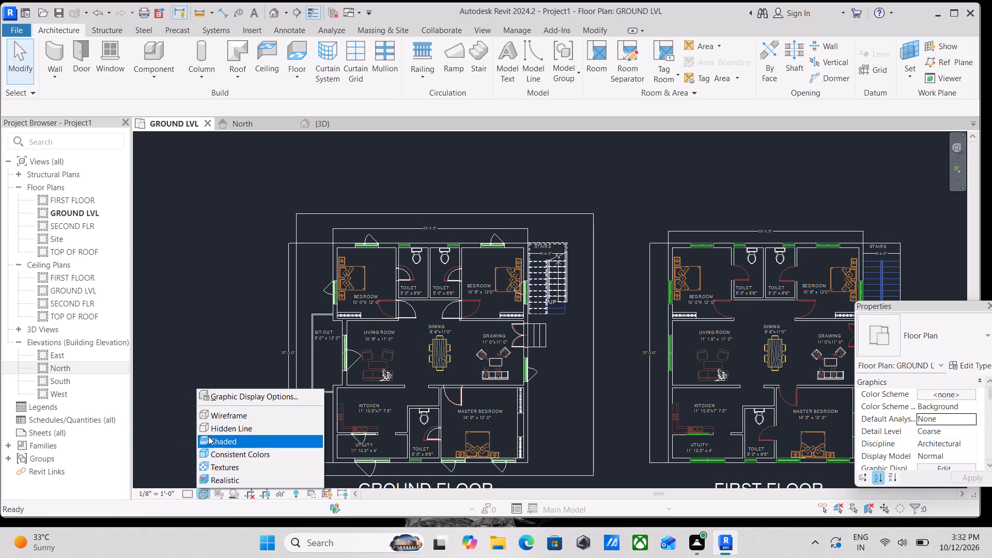
{"action": "left_click", "coordinate": [208, 436]}
Examine the shaded ground floor plan from the bedrooms and stairs to the sit out, kitchen and master bedroom.
{"action": "scroll", "coordinate": [407, 366], "scroll_direction": "up", "scroll_amount": 4}
{"action": "scroll", "coordinate": [453, 337], "scroll_direction": "up", "scroll_amount": 3}
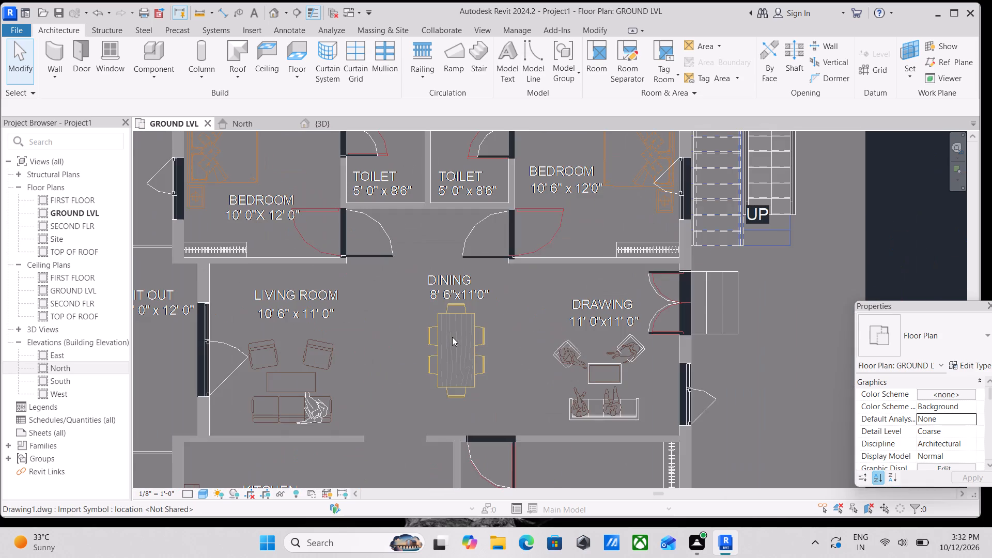
{"action": "scroll", "coordinate": [451, 337], "scroll_direction": "up", "scroll_amount": 2}
{"action": "scroll", "coordinate": [356, 305], "scroll_direction": "down", "scroll_amount": 2}
{"action": "middle_click_drag", "start_coordinate": [354, 305], "coordinate": [393, 368]}
{"action": "scroll", "coordinate": [389, 368], "scroll_direction": "down", "scroll_amount": 2}
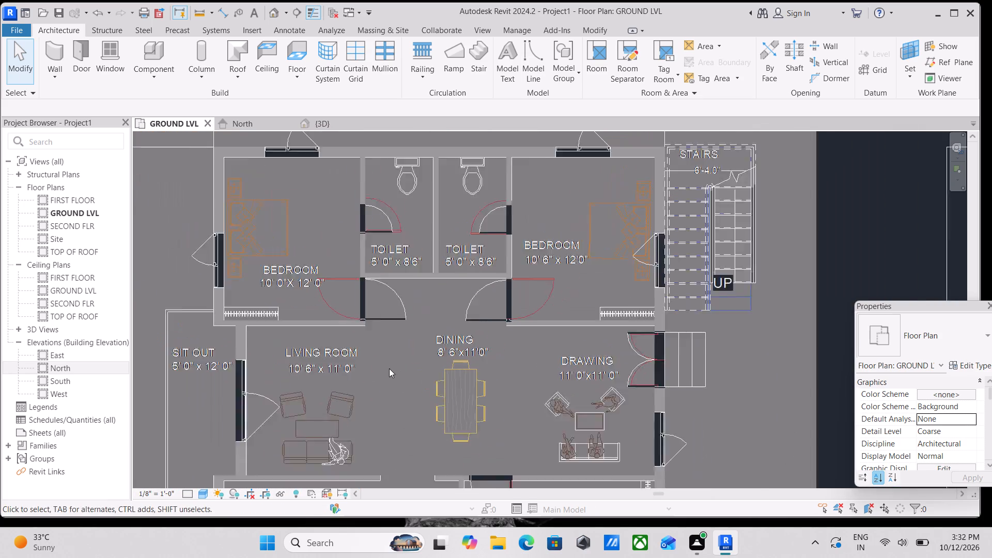
{"action": "middle_click_drag", "start_coordinate": [389, 368], "coordinate": [390, 380]}
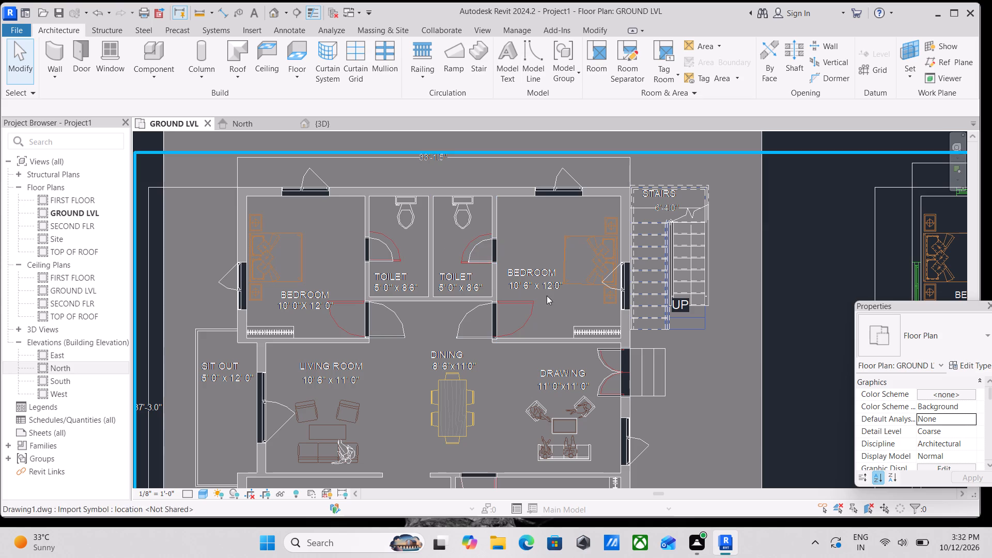
{"action": "middle_click_drag", "start_coordinate": [570, 244], "coordinate": [549, 153]}
{"action": "middle_click_drag", "start_coordinate": [483, 305], "coordinate": [493, 212]}
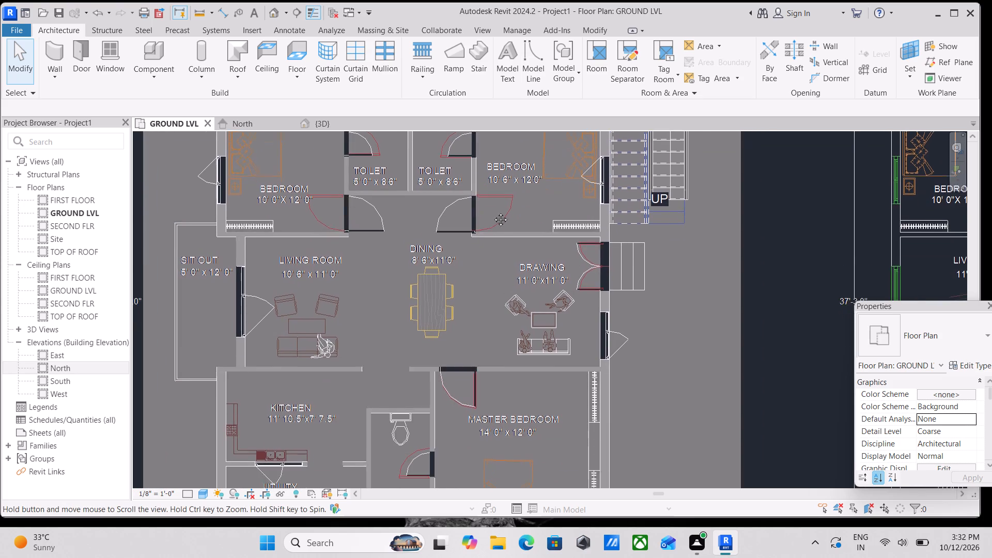
Examine the shaded ground floor plan from the kitchen and master bedroom back up to the two bedrooms and toilets.
{"action": "middle_click_drag", "start_coordinate": [493, 212], "coordinate": [501, 180]}
{"action": "middle_click_drag", "start_coordinate": [534, 339], "coordinate": [559, 292]}
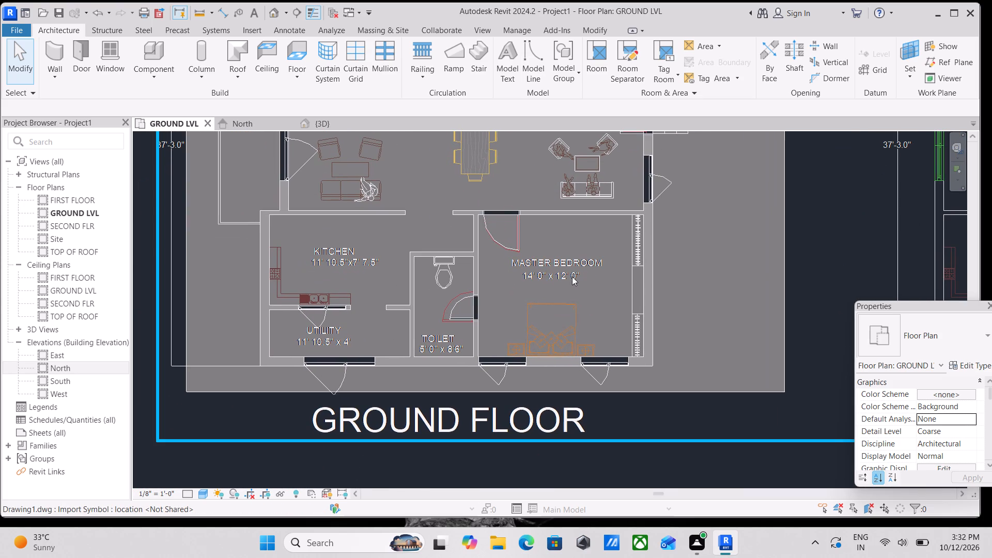
{"action": "middle_click_drag", "start_coordinate": [576, 263], "coordinate": [574, 299]}
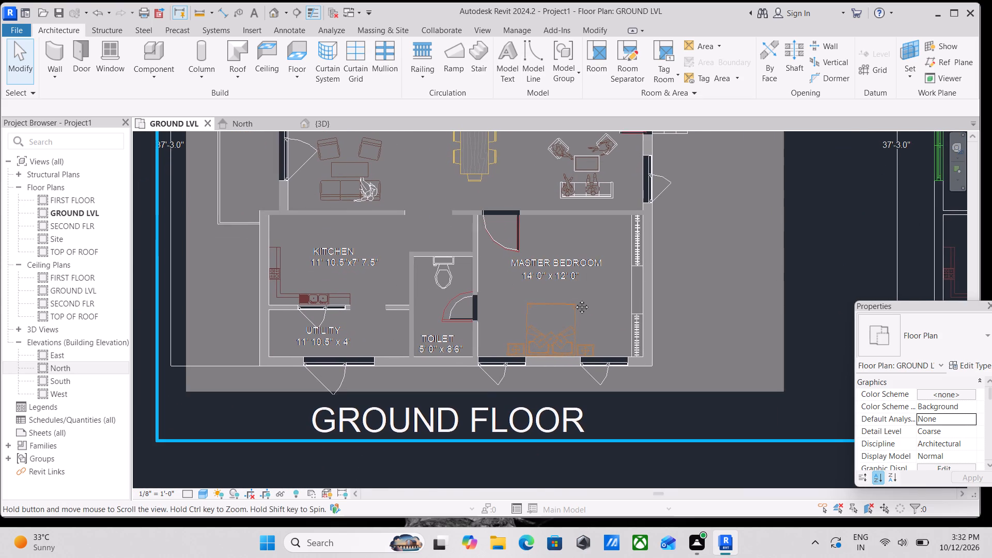
{"action": "middle_click_drag", "start_coordinate": [574, 299], "coordinate": [574, 352]}
{"action": "middle_click_drag", "start_coordinate": [494, 245], "coordinate": [515, 299]}
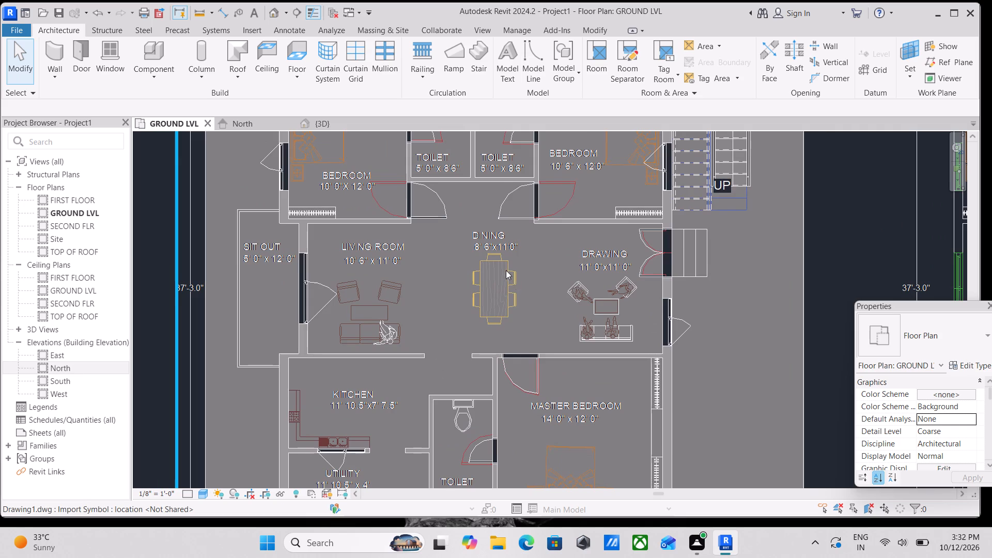
{"action": "middle_click_drag", "start_coordinate": [506, 270], "coordinate": [520, 318]}
{"action": "middle_click_drag", "start_coordinate": [613, 177], "coordinate": [640, 247]}
{"action": "scroll", "coordinate": [378, 200], "scroll_direction": "up", "scroll_amount": 4}
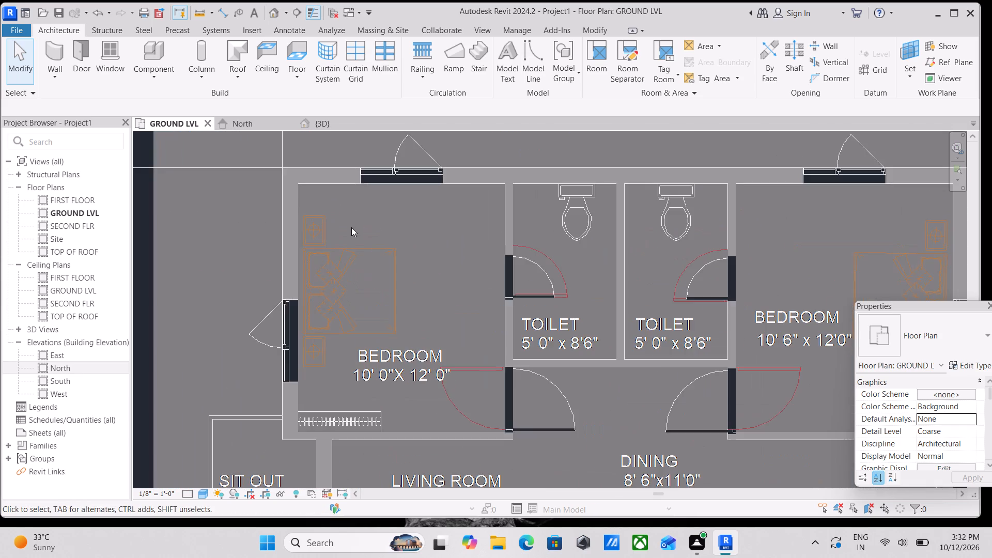
{"action": "scroll", "coordinate": [357, 226], "scroll_direction": "up", "scroll_amount": 3}
{"action": "middle_click_drag", "start_coordinate": [357, 212], "coordinate": [378, 249]}
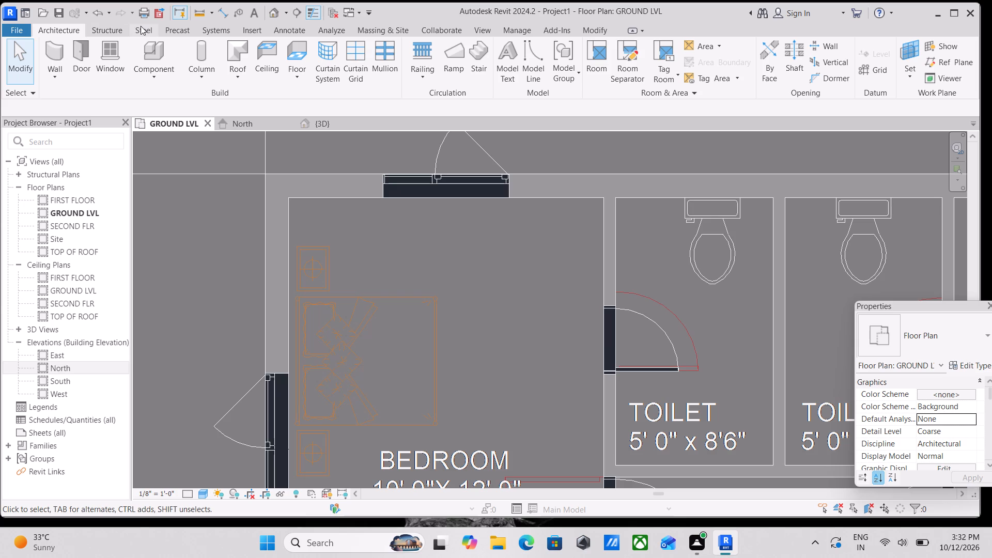
{"action": "scroll", "coordinate": [315, 281], "scroll_direction": "down", "scroll_amount": 3}
{"action": "scroll", "coordinate": [382, 283], "scroll_direction": "down", "scroll_amount": 2}
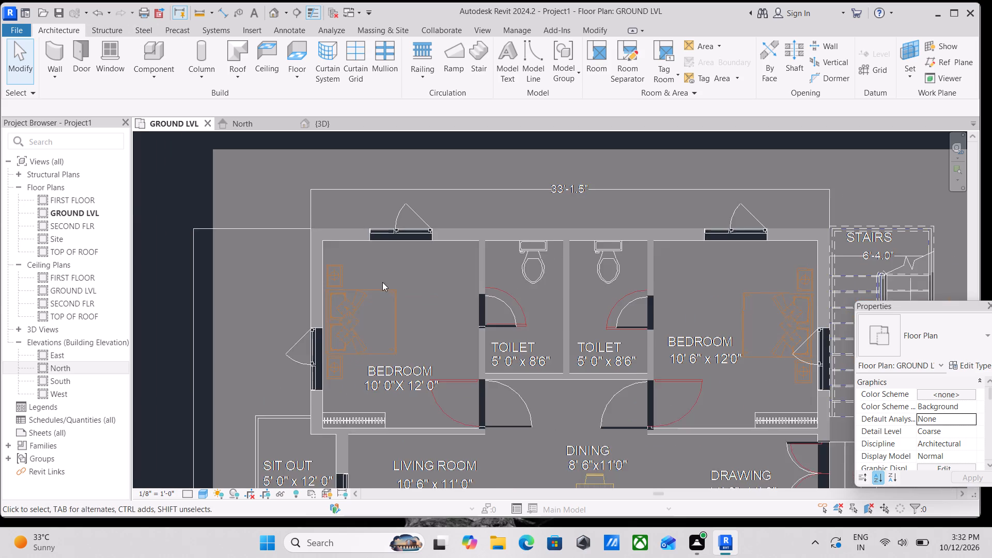
{"action": "middle_click_drag", "start_coordinate": [380, 281], "coordinate": [345, 240]}
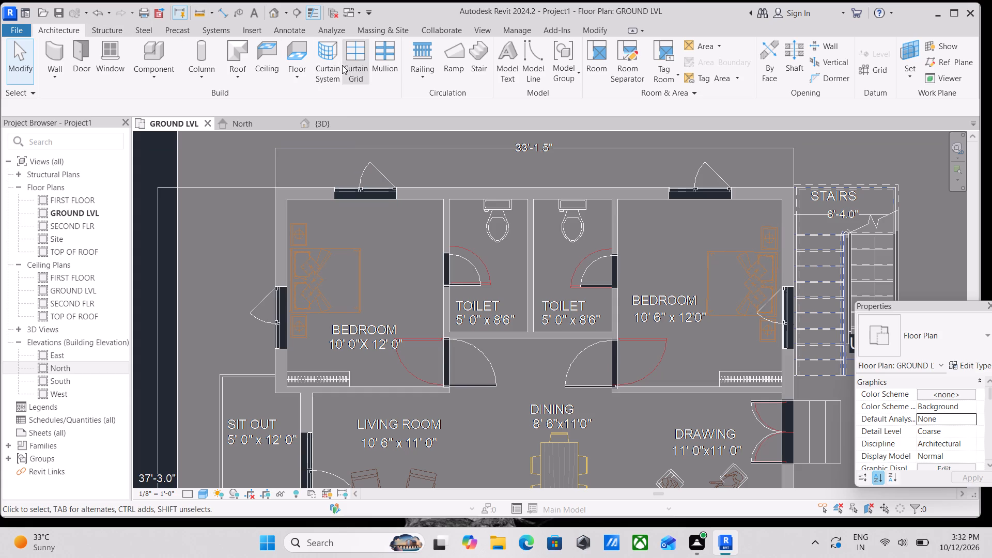
Open the GROUND LVL reflected ceiling plan and start the Ceiling command in it.
{"action": "left_click", "coordinate": [265, 67]}
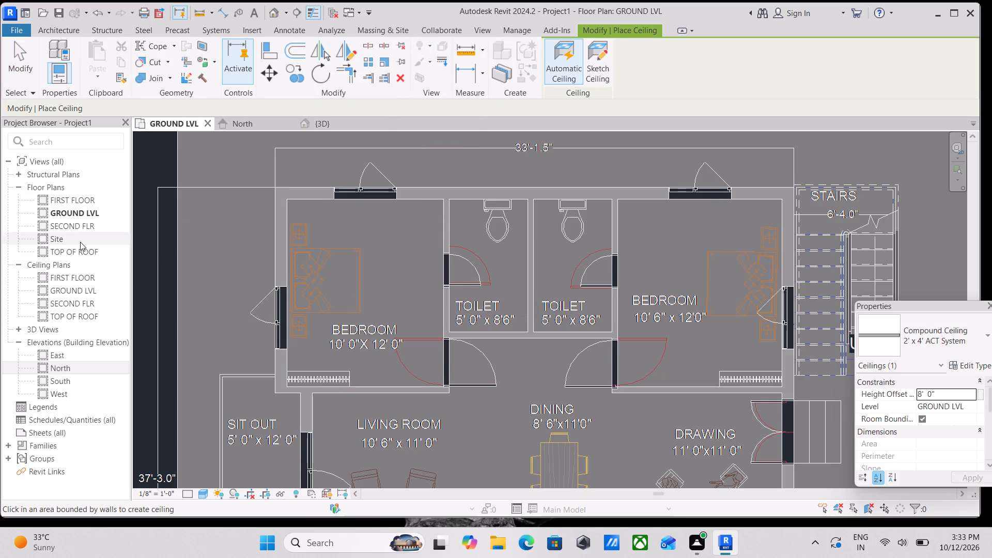
{"action": "double_click", "coordinate": [74, 292]}
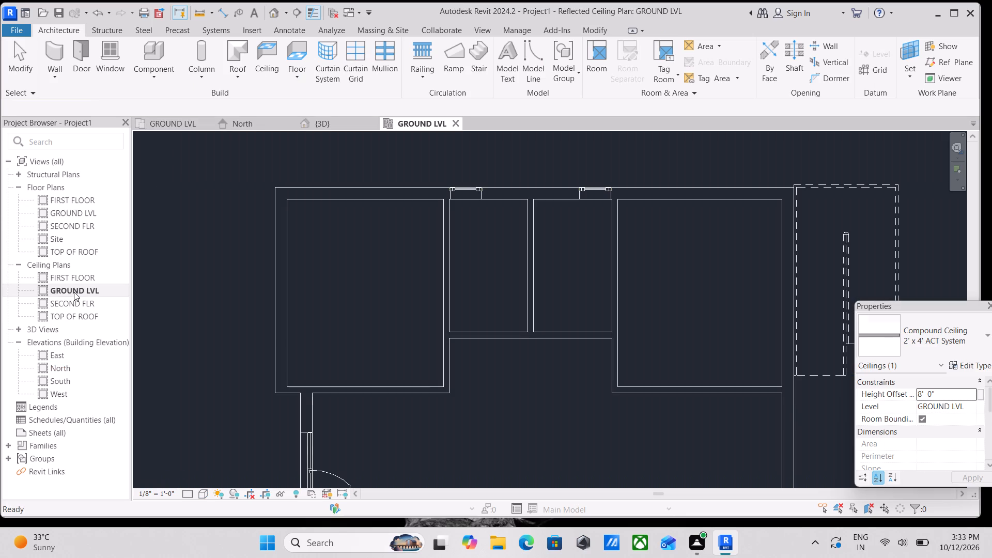
{"action": "scroll", "coordinate": [349, 219], "scroll_direction": "up", "scroll_amount": 3}
{"action": "scroll", "coordinate": [352, 231], "scroll_direction": "down", "scroll_amount": 2}
{"action": "middle_click_drag", "start_coordinate": [352, 231], "coordinate": [349, 241]}
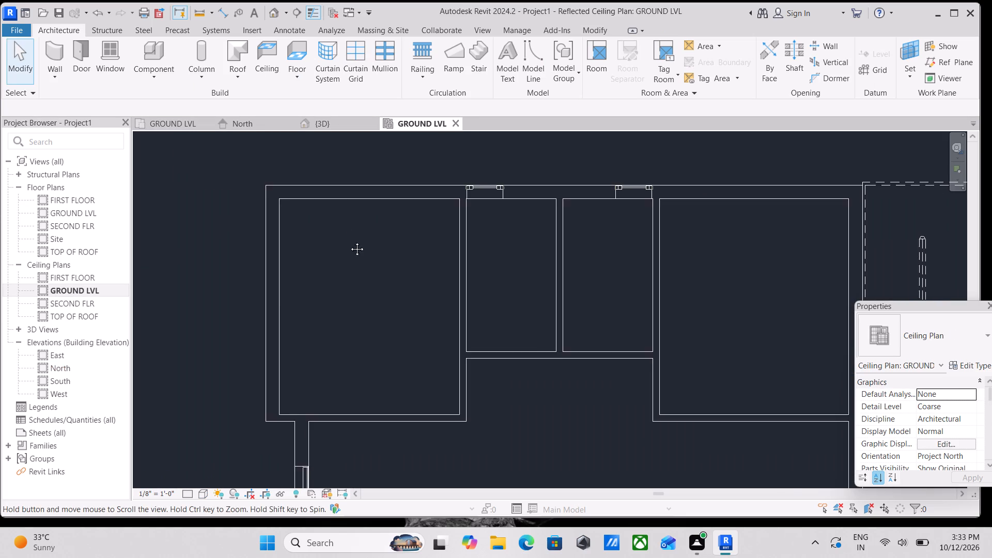
{"action": "middle_click_drag", "start_coordinate": [349, 241], "coordinate": [339, 261]}
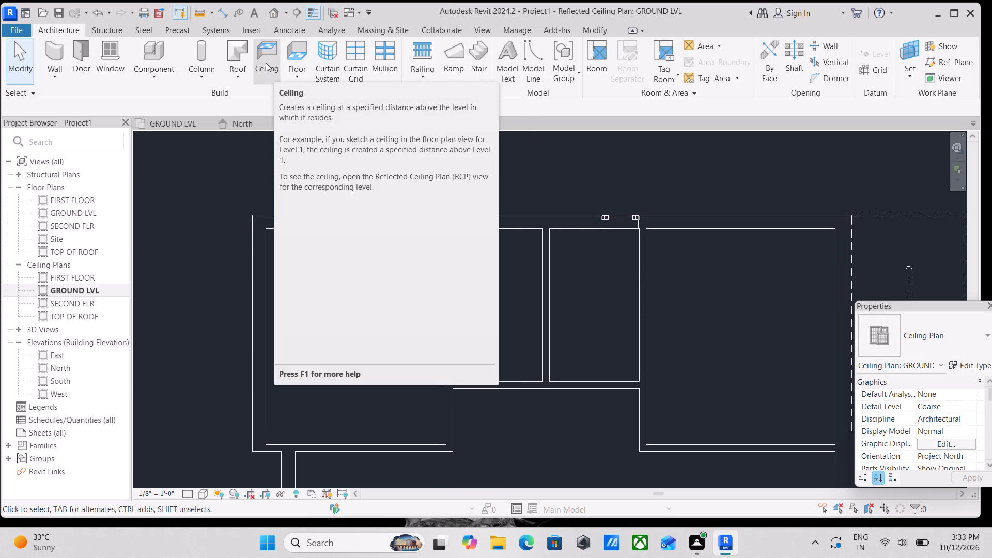
{"action": "left_click", "coordinate": [266, 63]}
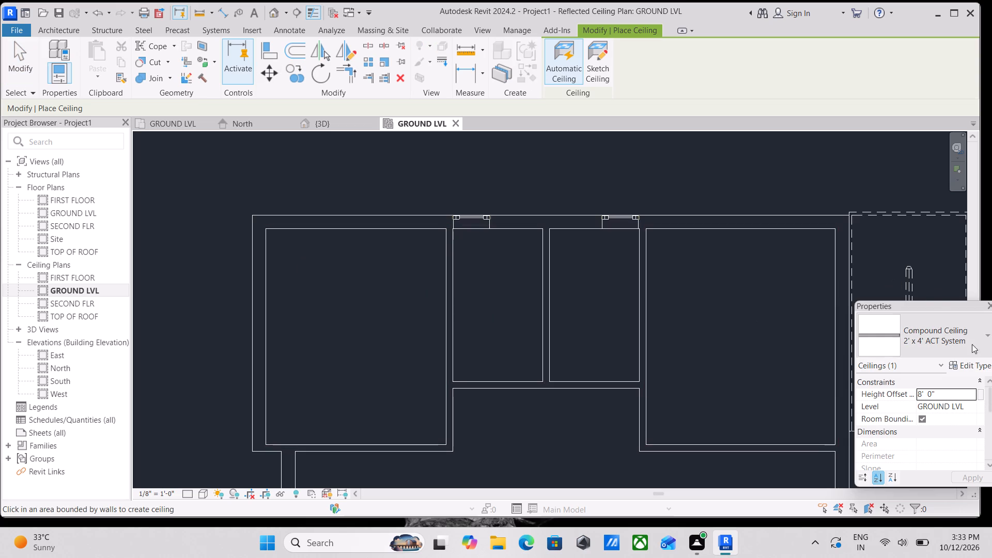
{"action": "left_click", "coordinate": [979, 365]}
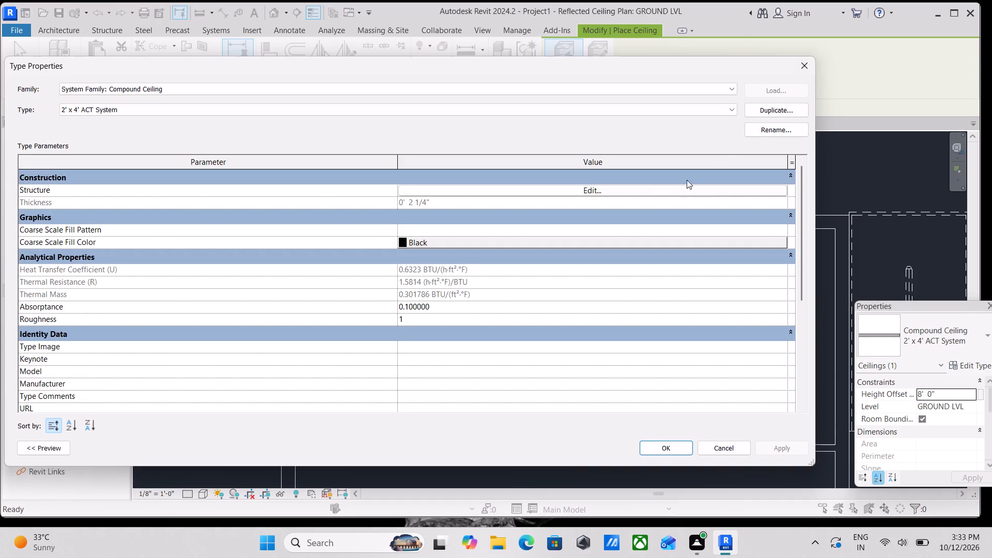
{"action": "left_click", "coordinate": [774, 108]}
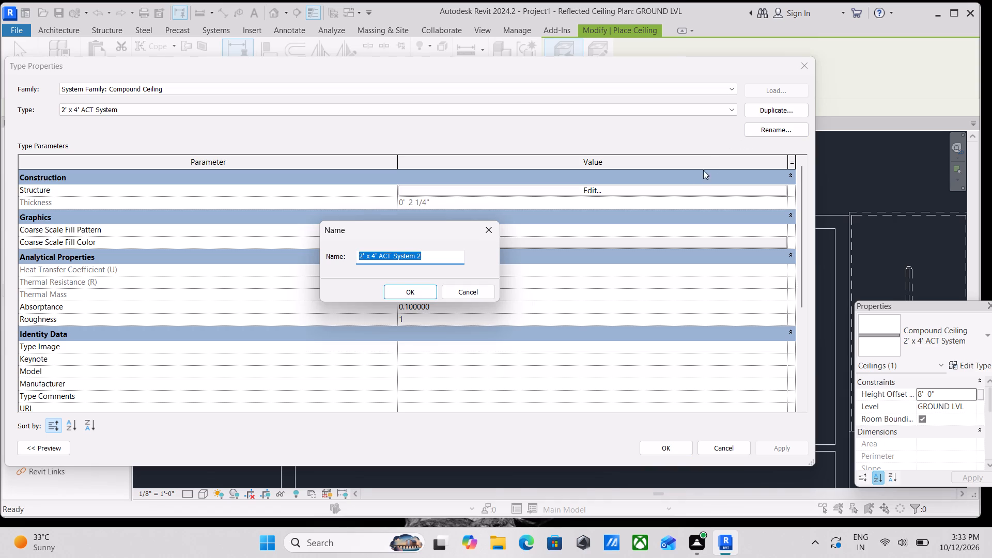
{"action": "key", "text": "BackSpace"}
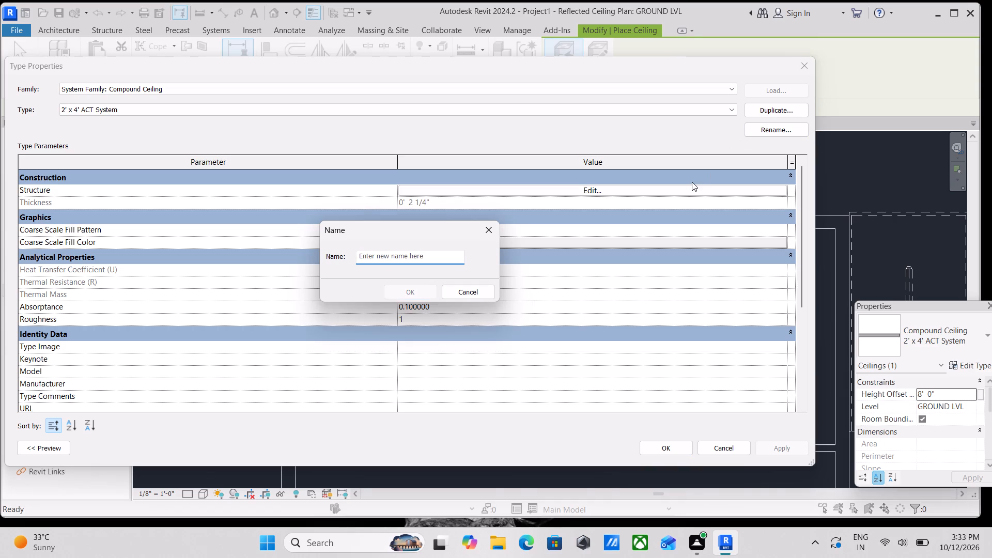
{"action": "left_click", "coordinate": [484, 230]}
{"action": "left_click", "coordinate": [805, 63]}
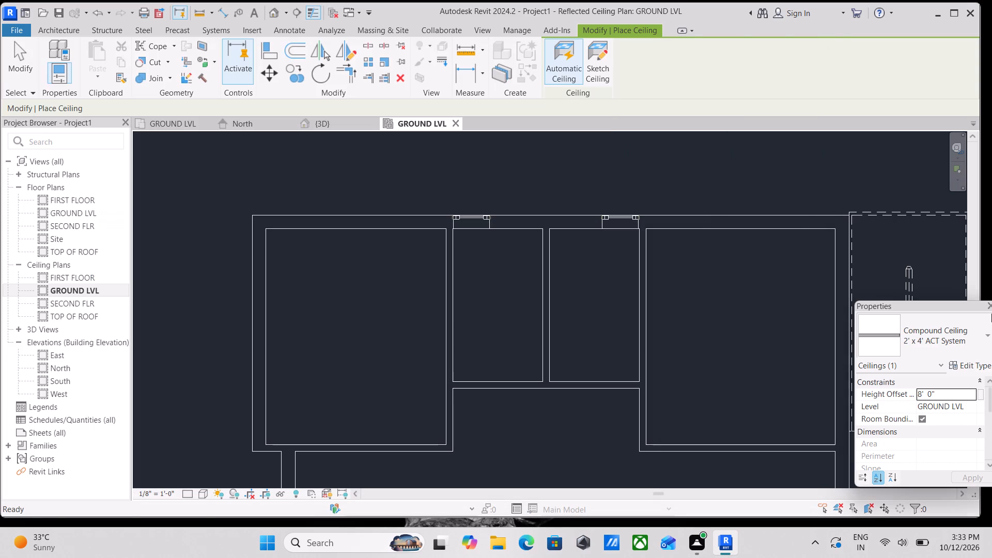
Choose the GWB on Mtl. Stud compound ceiling type and duplicate it as "recessed ceiling".
{"action": "left_click", "coordinate": [982, 341]}
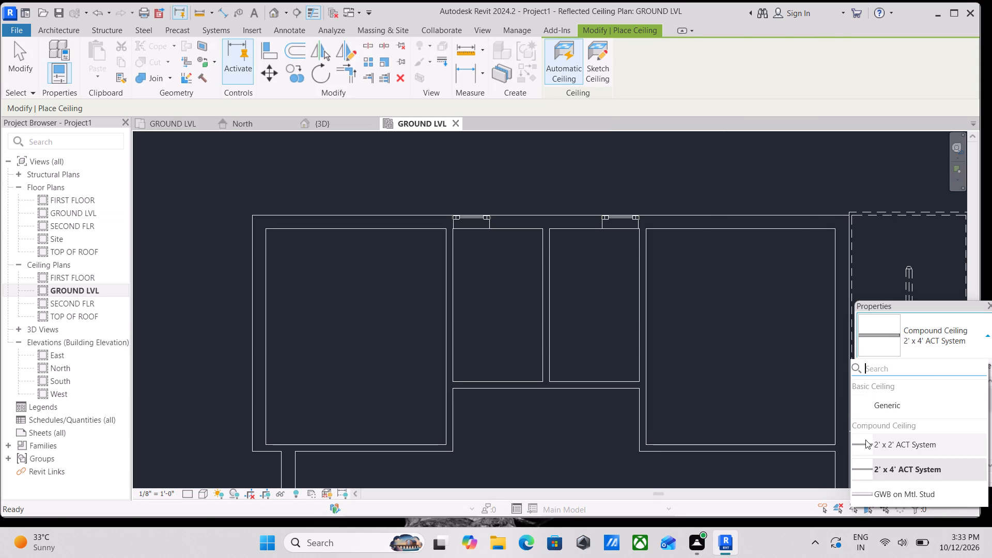
{"action": "scroll", "coordinate": [863, 439], "scroll_direction": "down", "scroll_amount": 1}
{"action": "scroll", "coordinate": [905, 446], "scroll_direction": "down", "scroll_amount": 3}
{"action": "scroll", "coordinate": [903, 489], "scroll_direction": "up", "scroll_amount": 1}
{"action": "left_click", "coordinate": [900, 495]}
{"action": "left_click", "coordinate": [971, 367]}
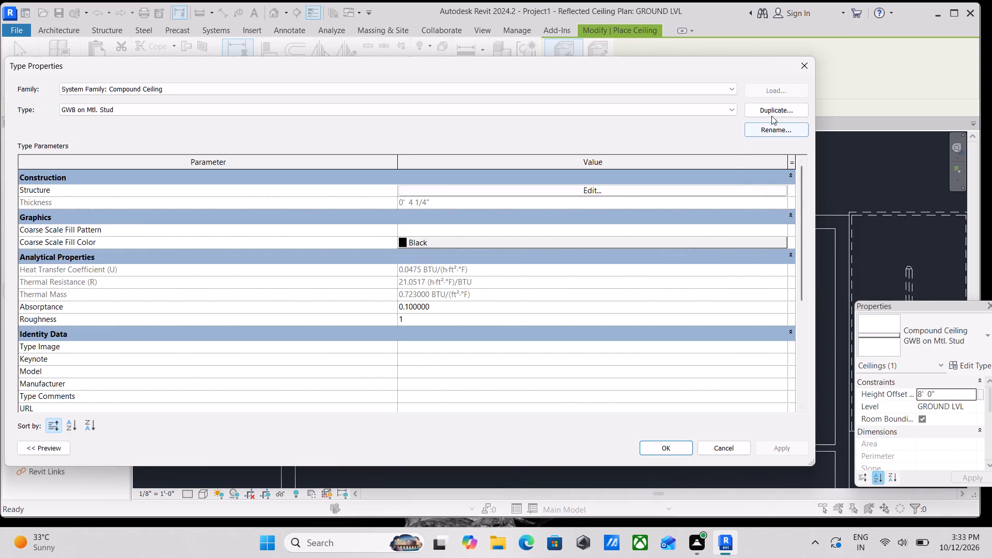
{"action": "left_click", "coordinate": [777, 110]}
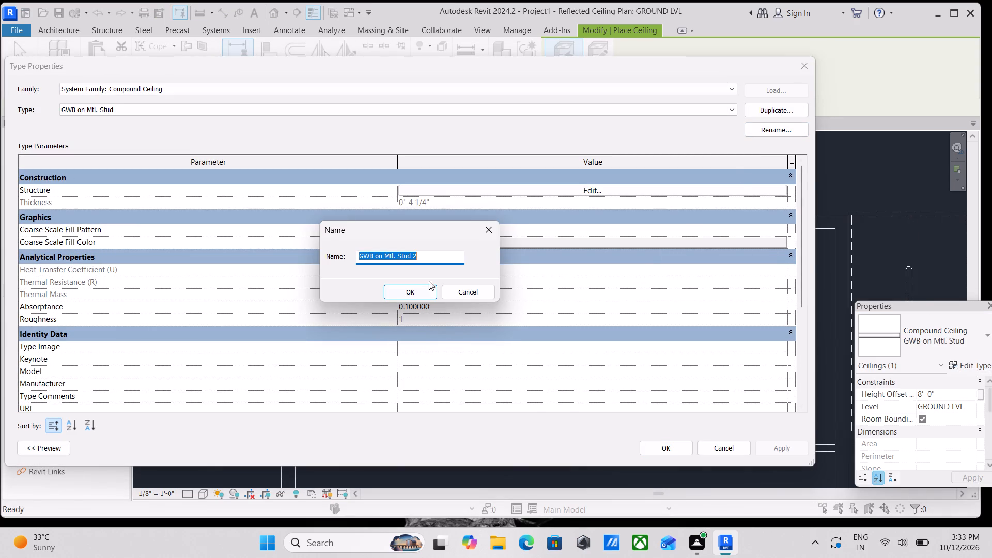
{"action": "key", "text": "BackSpace"}
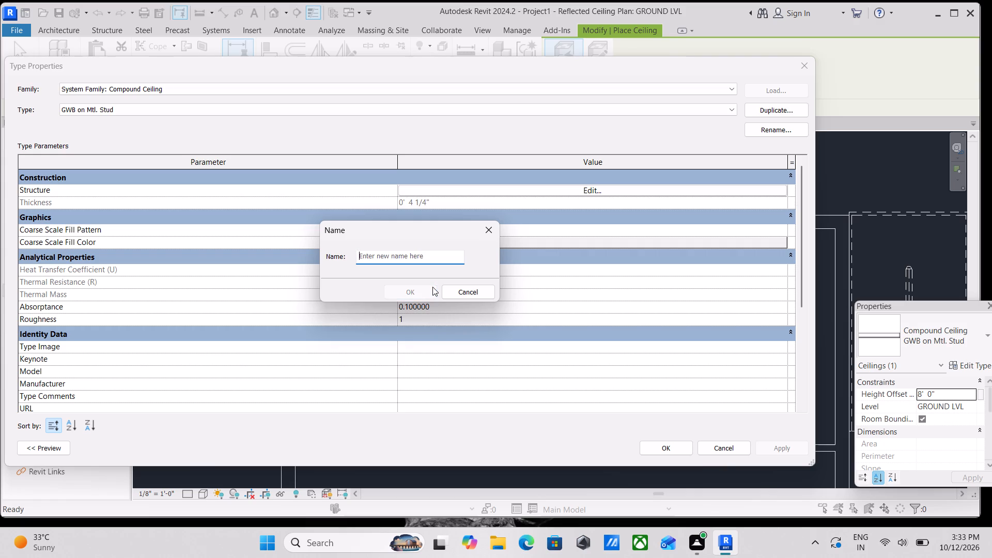
{"action": "type", "text": "re"}
{"action": "type", "text": "cessed c"}
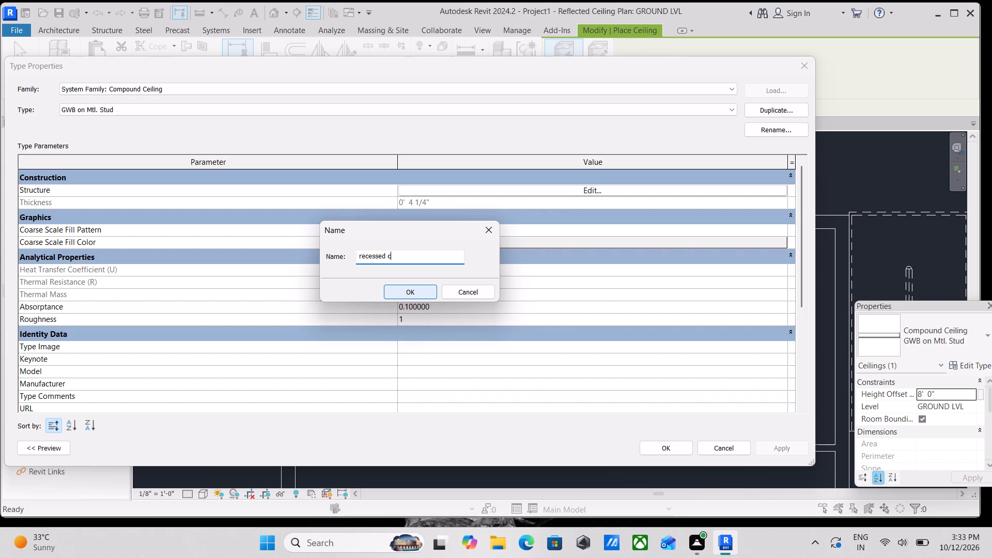
{"action": "type", "text": "eiling"}
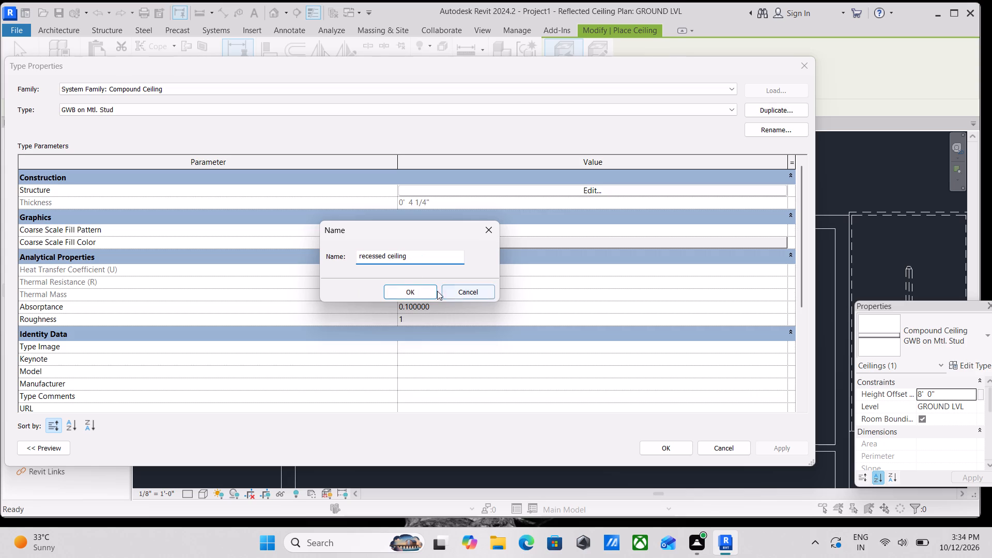
{"action": "key", "text": "space"}
{"action": "left_click", "coordinate": [416, 293]}
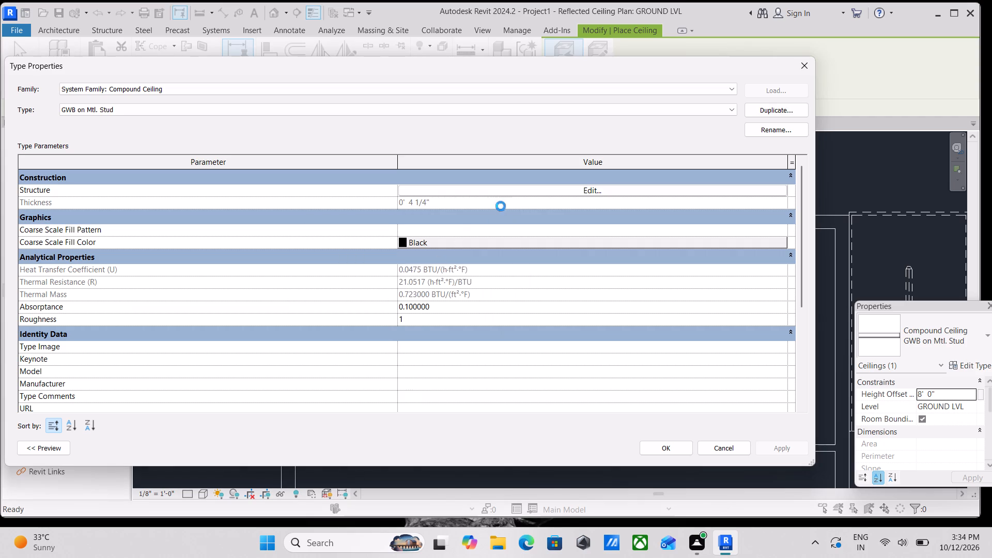
Open the recessed ceiling's layer structure and examine its layers in the section preview.
{"action": "left_click", "coordinate": [532, 191]}
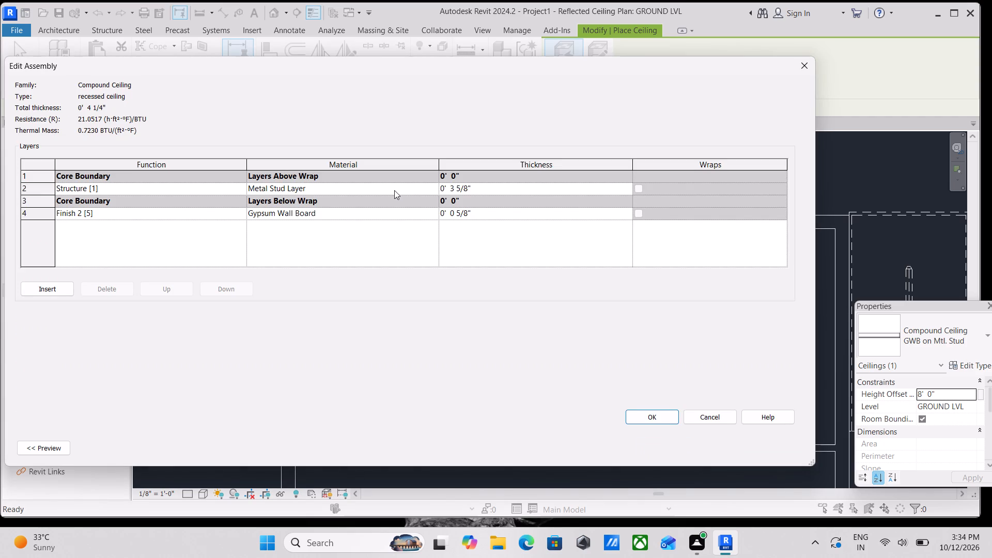
{"action": "left_click", "coordinate": [50, 448]}
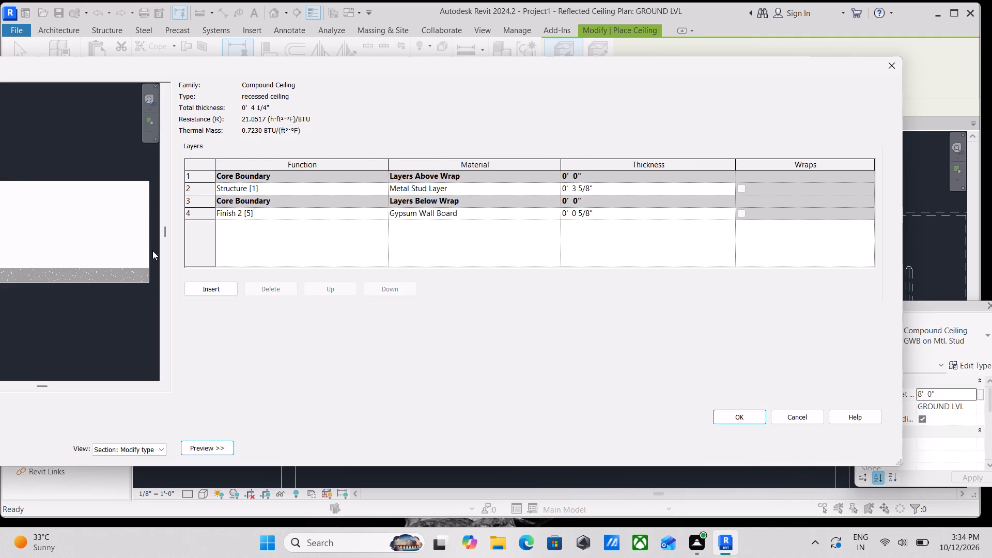
{"action": "left_click", "coordinate": [240, 214]}
{"action": "left_click_drag", "start_coordinate": [86, 280], "coordinate": [107, 287]}
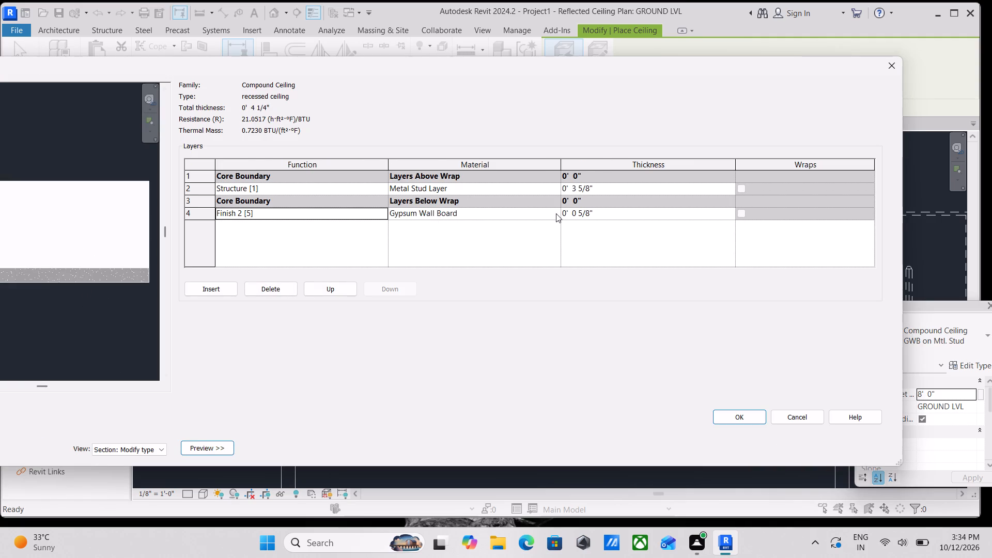
{"action": "scroll", "coordinate": [82, 283], "scroll_direction": "down", "scroll_amount": 3}
{"action": "scroll", "coordinate": [79, 273], "scroll_direction": "up", "scroll_amount": 2}
{"action": "scroll", "coordinate": [79, 273], "scroll_direction": "down", "scroll_amount": 2}
{"action": "middle_click_drag", "start_coordinate": [79, 273], "coordinate": [135, 308]}
{"action": "middle_click", "coordinate": [87, 312]}
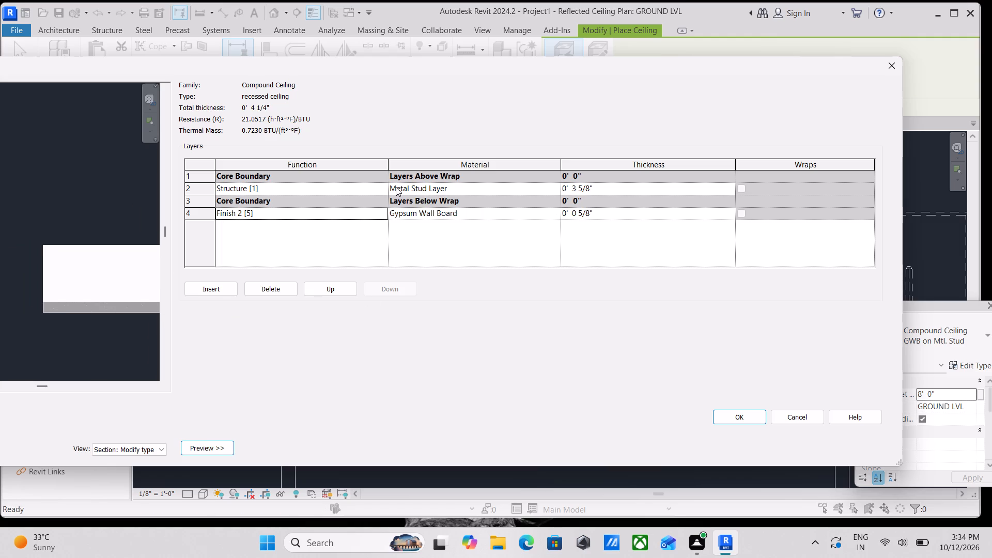
{"action": "scroll", "coordinate": [182, 280], "scroll_direction": "down", "scroll_amount": 1}
{"action": "middle_click_drag", "start_coordinate": [69, 290], "coordinate": [47, 288]}
{"action": "middle_click_drag", "start_coordinate": [91, 316], "coordinate": [44, 315]}
{"action": "middle_click_drag", "start_coordinate": [82, 281], "coordinate": [111, 297]}
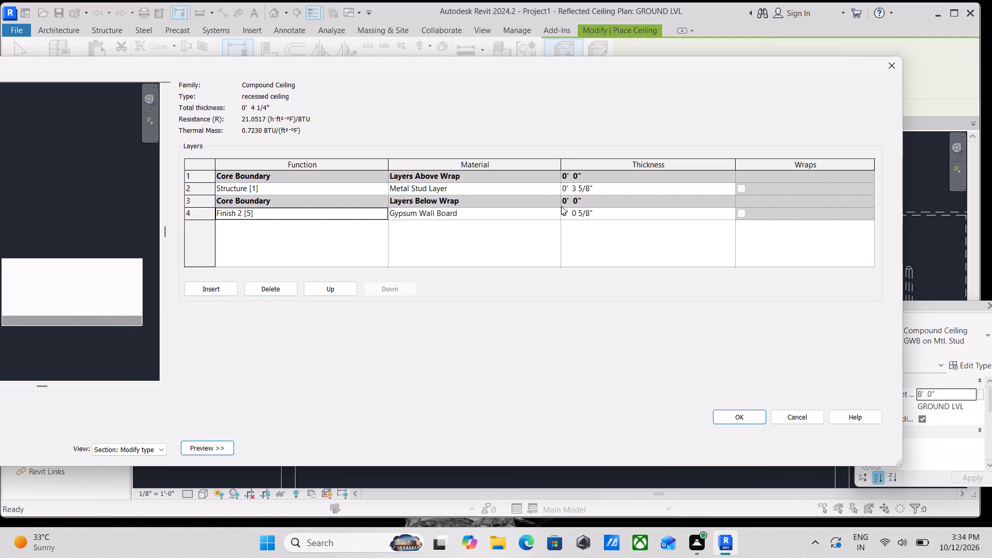
Open the material choice for the recessed ceiling's Structure layer and create a new project material.
{"action": "left_click", "coordinate": [540, 185]}
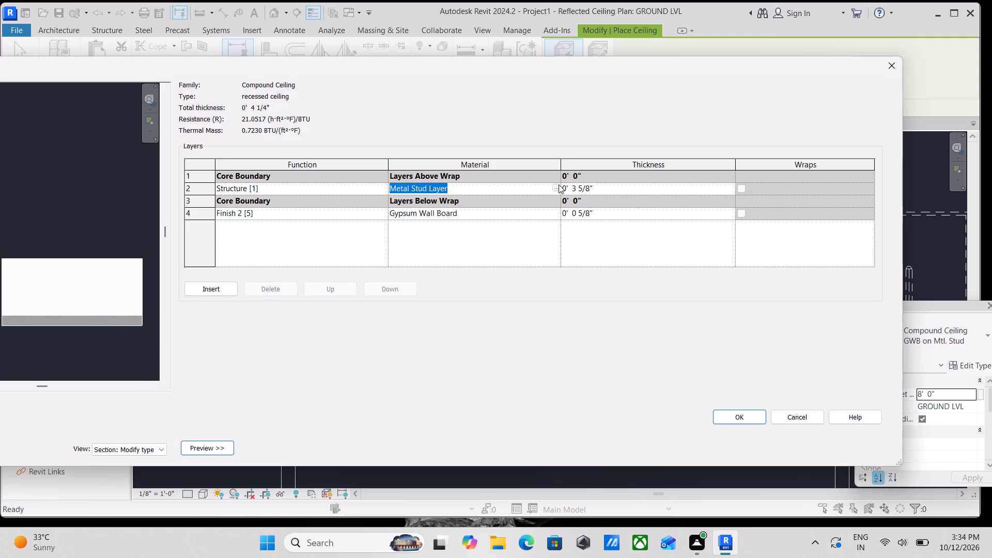
{"action": "left_click", "coordinate": [559, 184]}
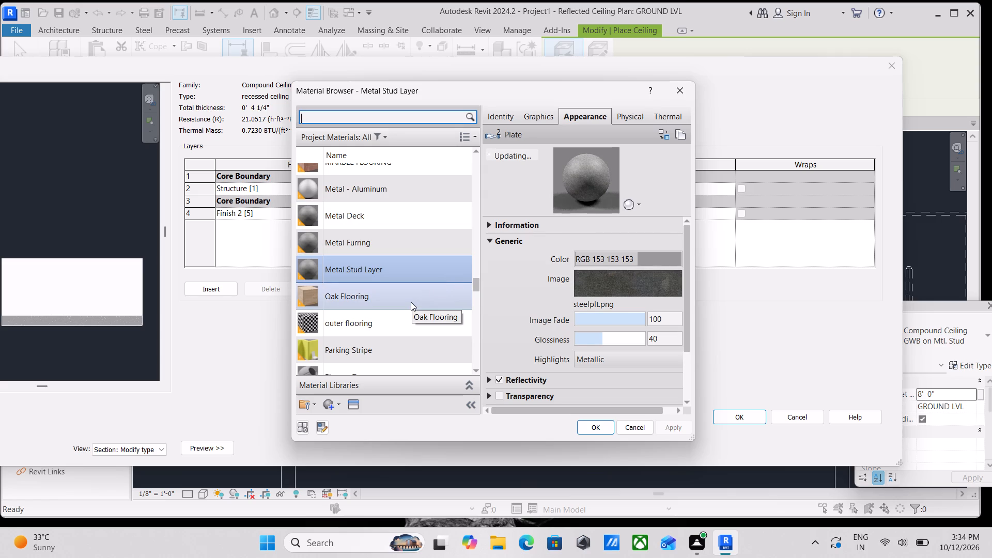
{"action": "left_click", "coordinate": [334, 406]}
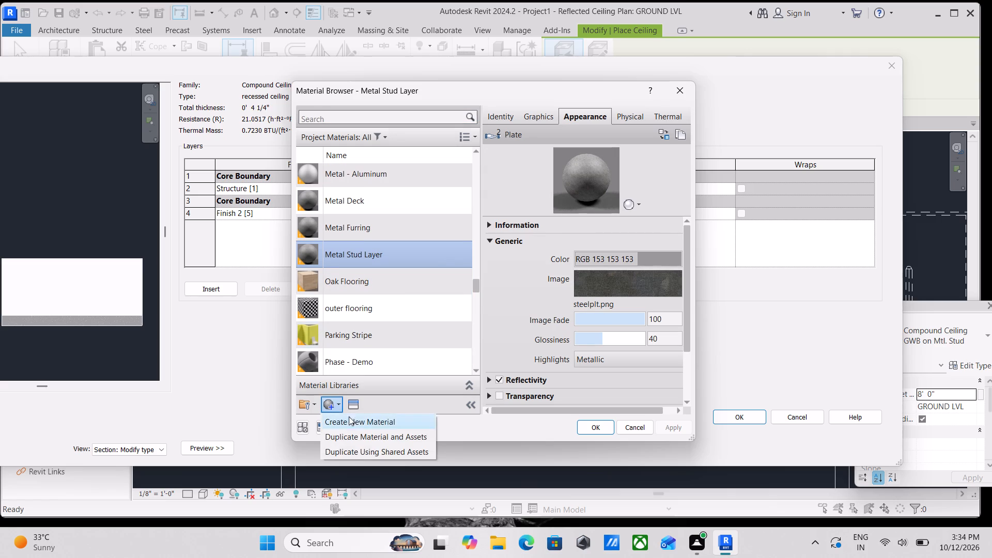
{"action": "left_click", "coordinate": [352, 420]}
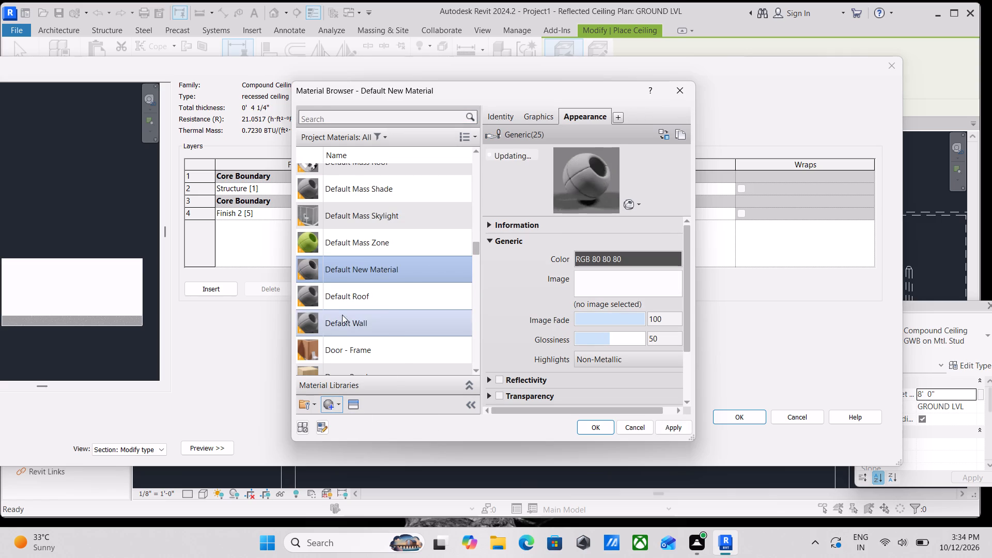
Search the project materials for "light be" and select LIGHT BEIGE to check its appearance colour.
{"action": "scroll", "coordinate": [345, 310], "scroll_direction": "down", "scroll_amount": 6}
{"action": "scroll", "coordinate": [353, 336], "scroll_direction": "up", "scroll_amount": 3}
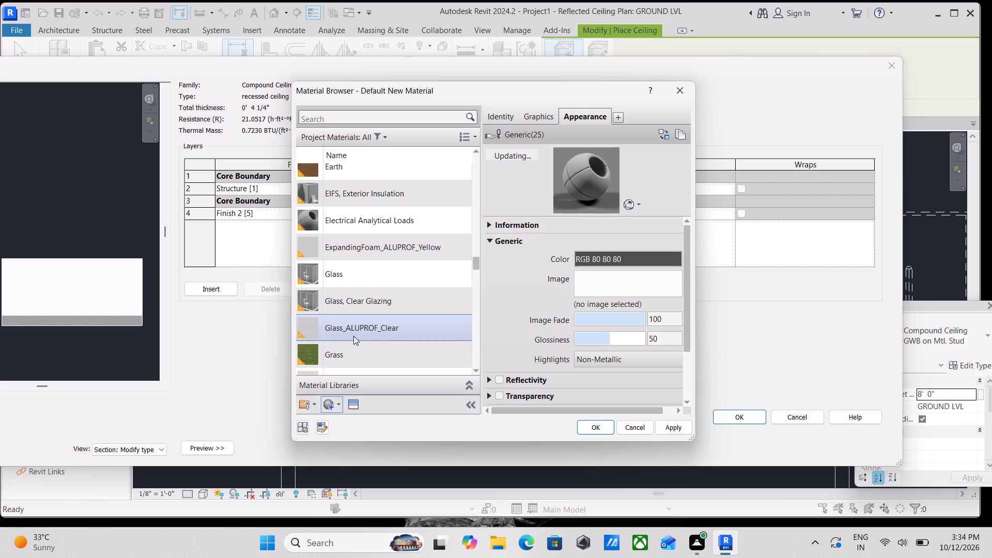
{"action": "scroll", "coordinate": [353, 336], "scroll_direction": "up", "scroll_amount": 4}
{"action": "left_click", "coordinate": [340, 113]}
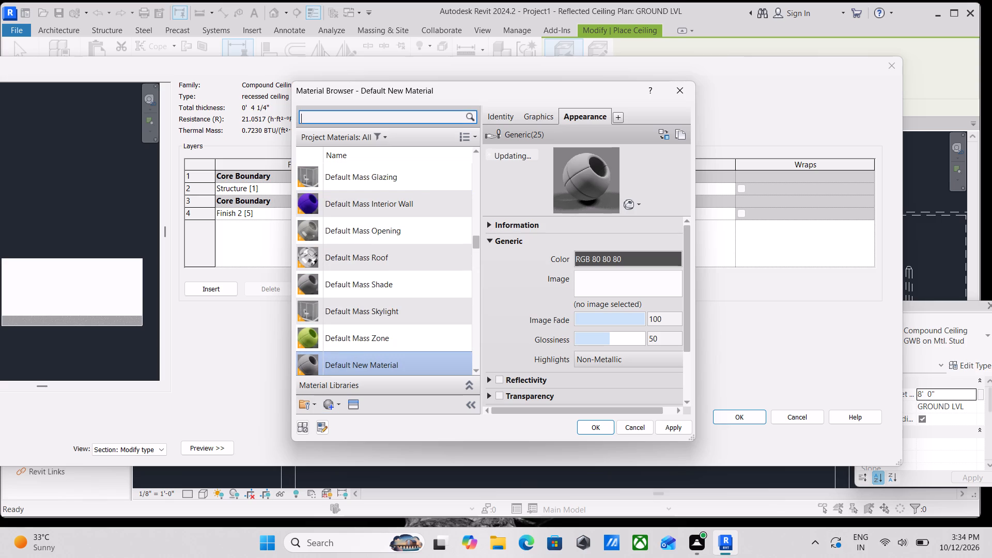
{"action": "type", "text": "light"}
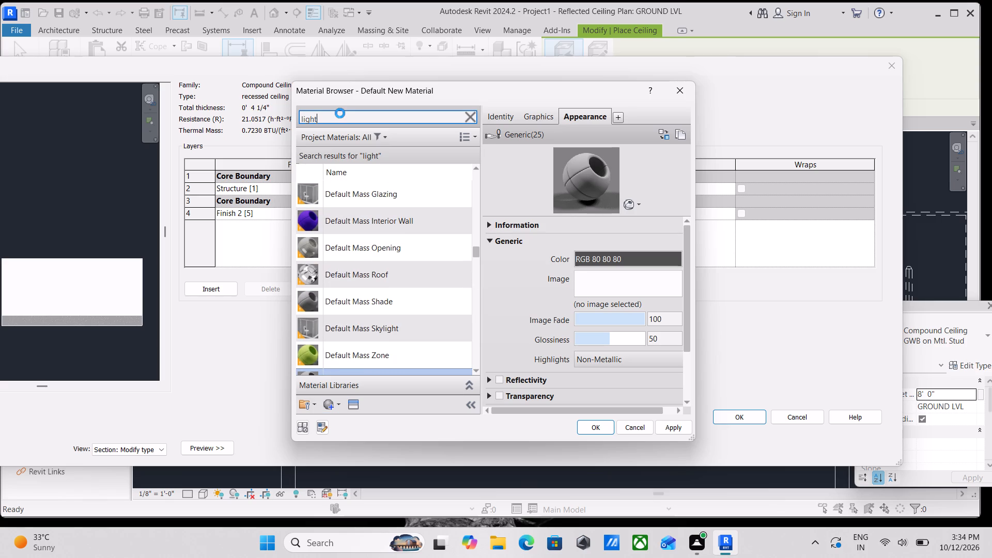
{"action": "key", "text": "space"}
{"action": "type", "text": "be"}
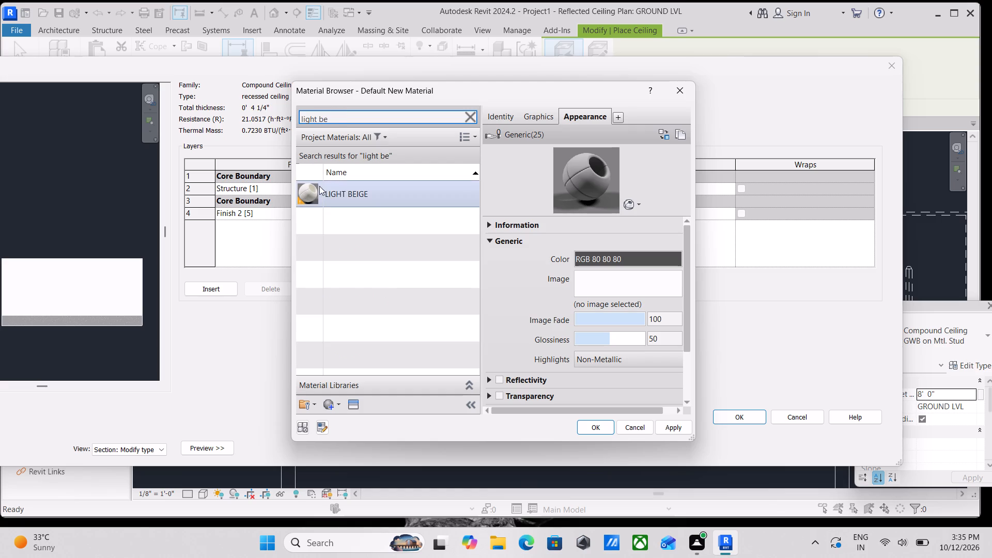
{"action": "left_click", "coordinate": [326, 197]}
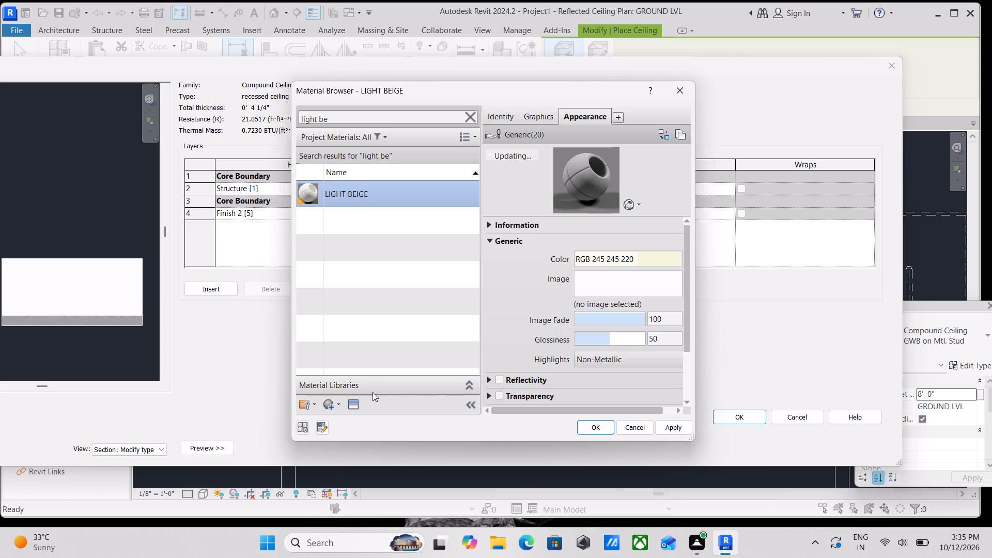
Create another new material and rename it "recessed ceiling".
{"action": "left_click", "coordinate": [328, 408]}
{"action": "left_click", "coordinate": [341, 425]}
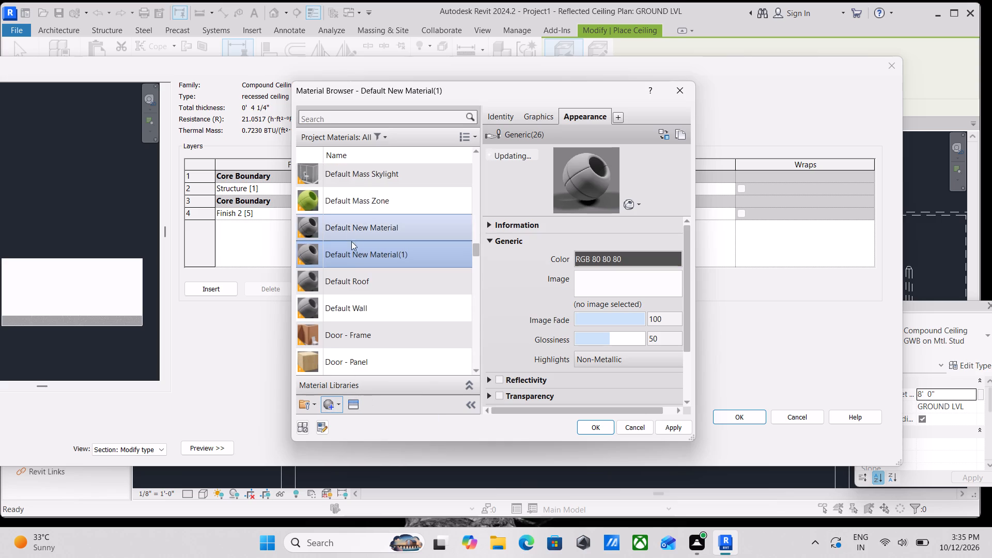
{"action": "right_click", "coordinate": [389, 256]}
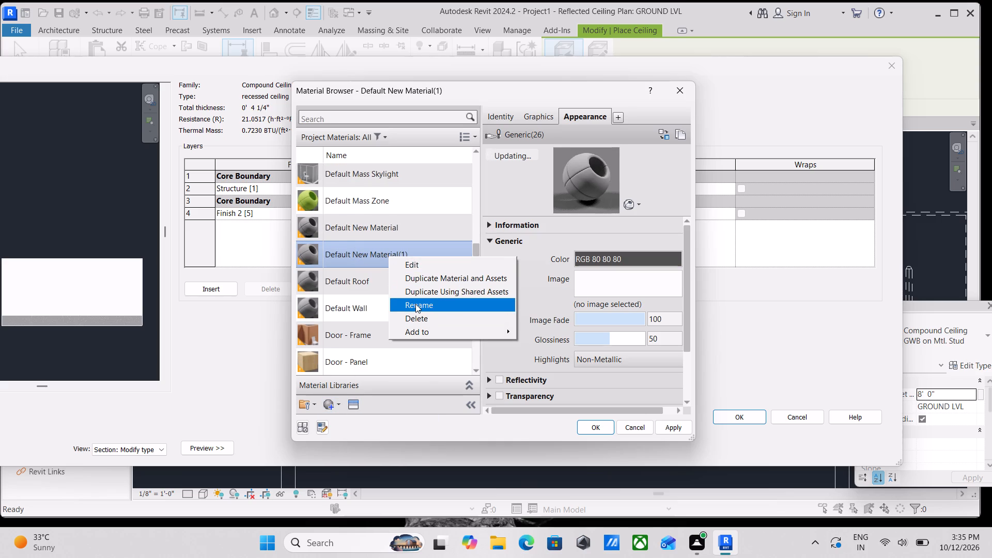
{"action": "left_click", "coordinate": [415, 304]}
{"action": "key", "text": "BackSpace"}
{"action": "type", "text": "re"}
{"action": "key", "text": "c"}
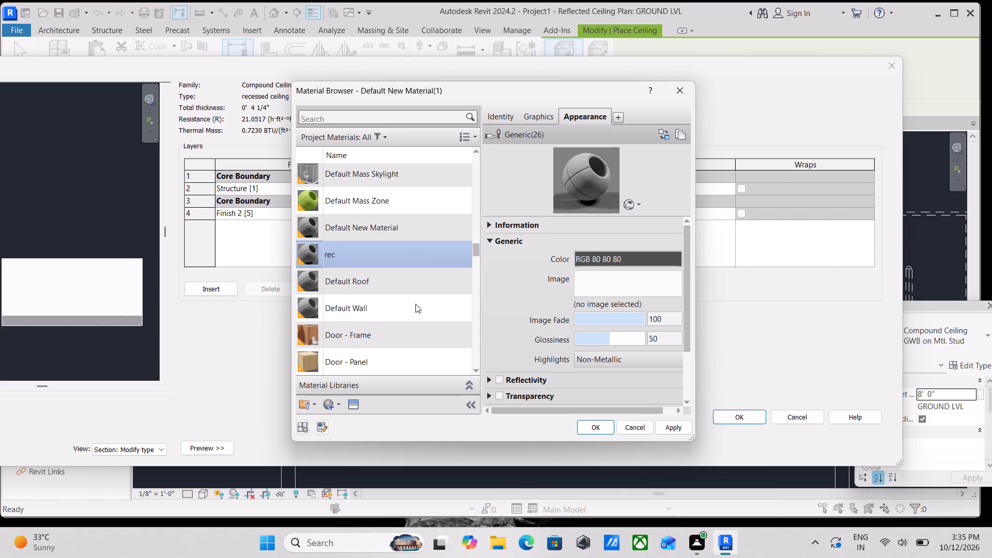
{"action": "key", "text": "e"}
{"action": "type", "text": "cce"}
{"action": "key", "text": "BackSpace"}
{"action": "key", "text": "BackSpace"}
{"action": "key", "text": "BackSpace"}
{"action": "key", "text": "BackSpace"}
{"action": "key", "text": "BackSpace"}
{"action": "type", "text": "ce"}
{"action": "type", "text": "ssed ceiling"}
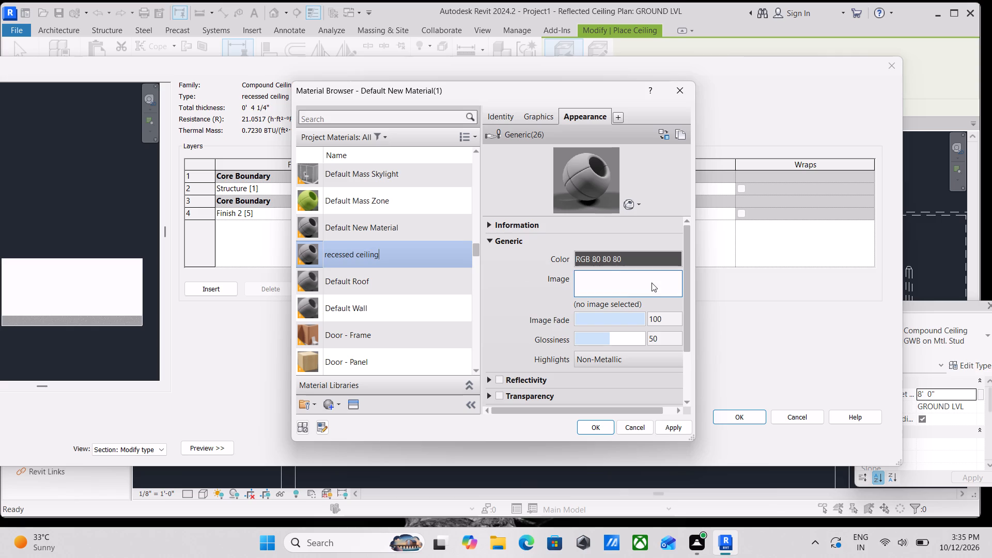
{"action": "left_click", "coordinate": [355, 397]}
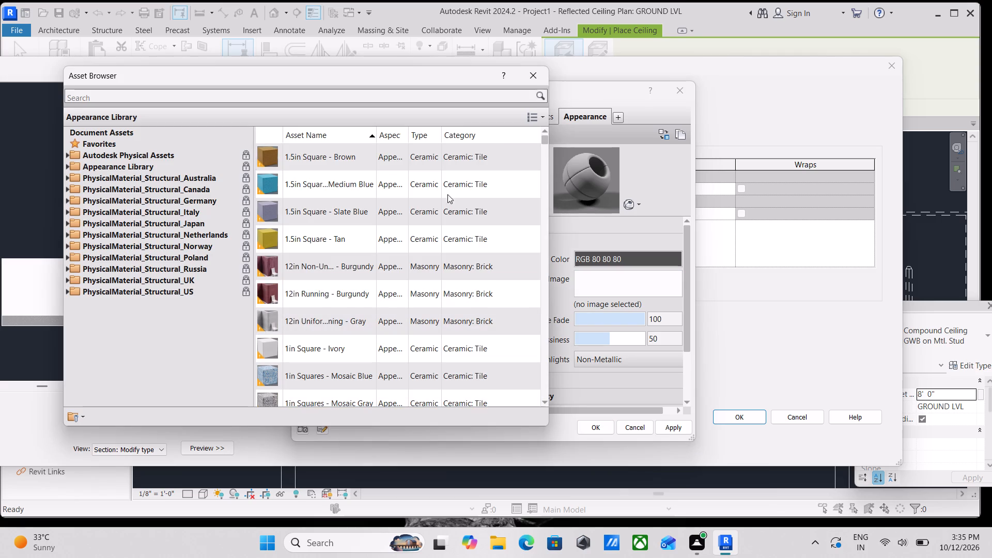
{"action": "left_click", "coordinate": [536, 73]}
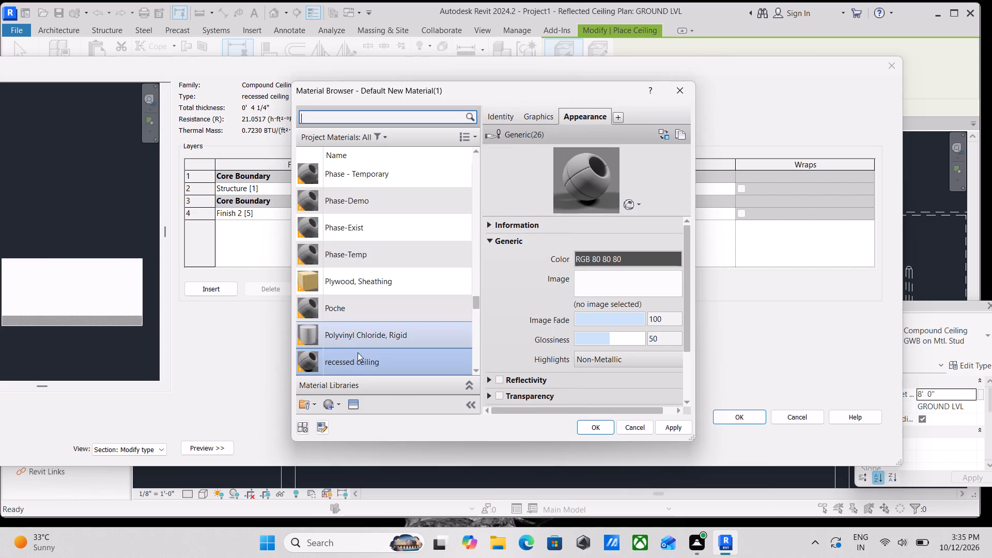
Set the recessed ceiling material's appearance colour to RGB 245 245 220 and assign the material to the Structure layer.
{"action": "scroll", "coordinate": [358, 366], "scroll_direction": "down", "scroll_amount": 1}
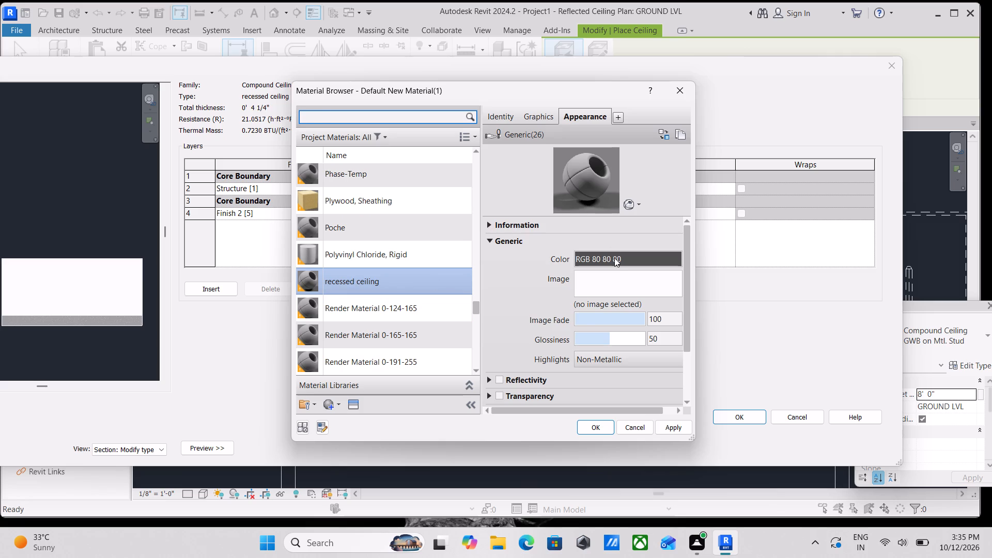
{"action": "left_click", "coordinate": [614, 258]}
{"action": "left_click", "coordinate": [370, 291]}
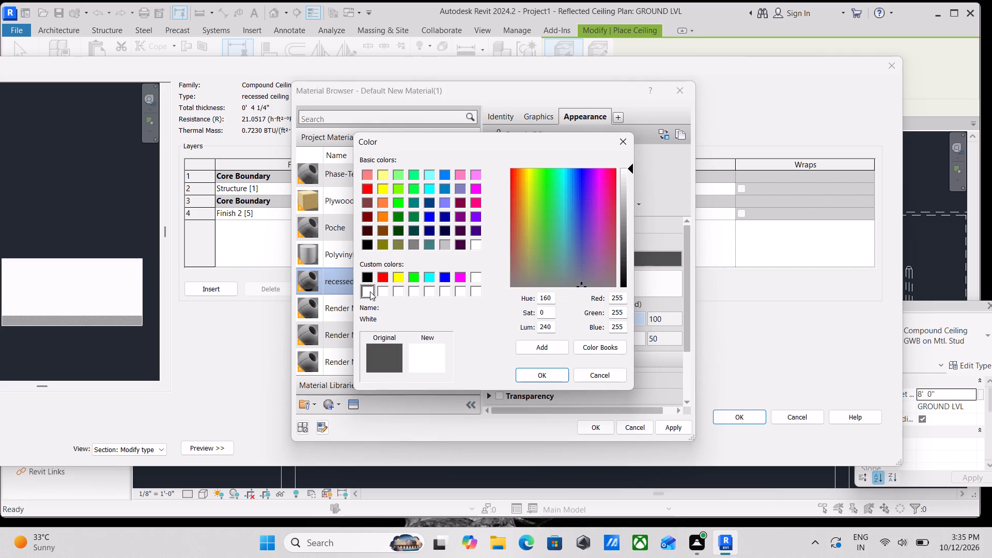
{"action": "left_click_drag", "start_coordinate": [625, 298], "coordinate": [588, 301]}
{"action": "type", "text": "245"}
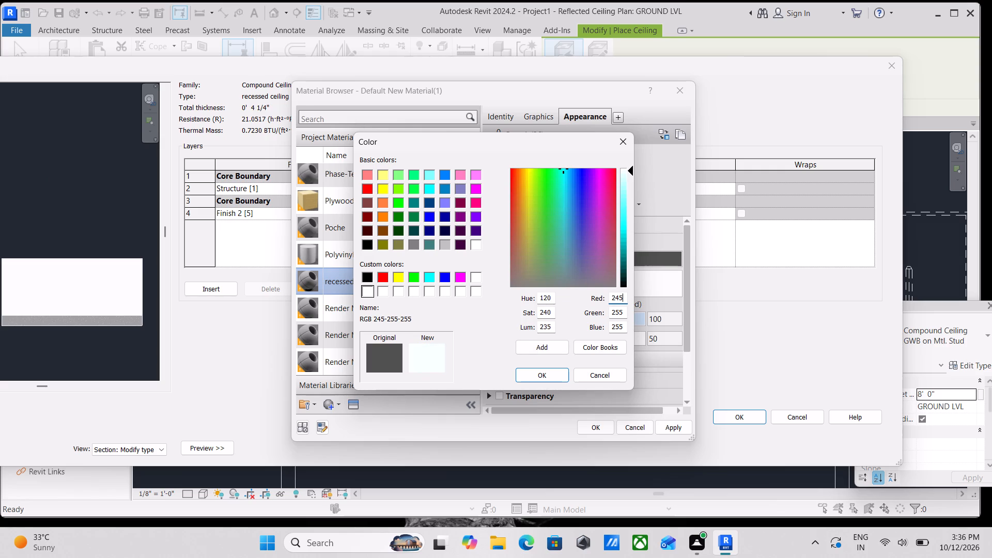
{"action": "left_click_drag", "start_coordinate": [622, 313], "coordinate": [590, 308]}
{"action": "type", "text": "245"}
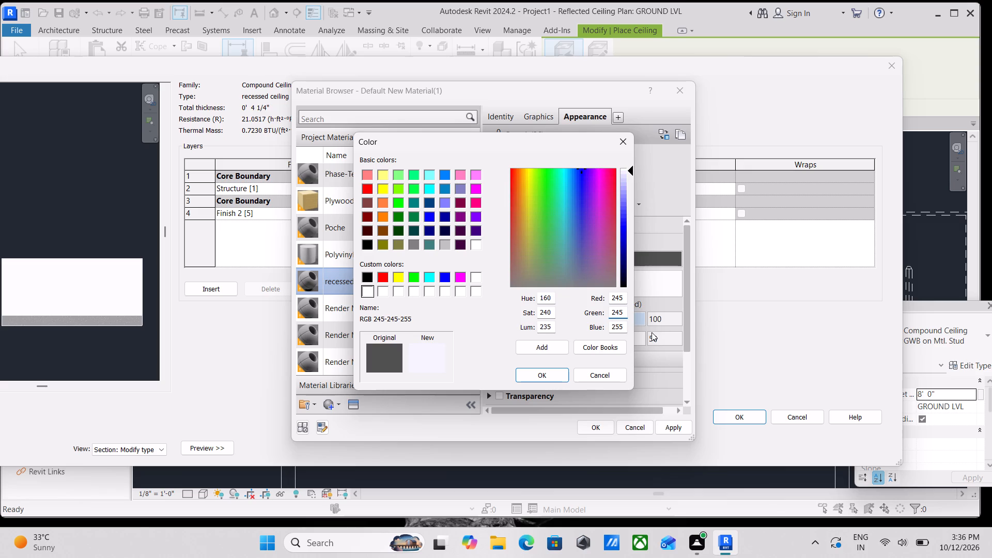
{"action": "left_click", "coordinate": [624, 323]}
{"action": "left_click_drag", "start_coordinate": [624, 323], "coordinate": [592, 323]}
{"action": "type", "text": "220"}
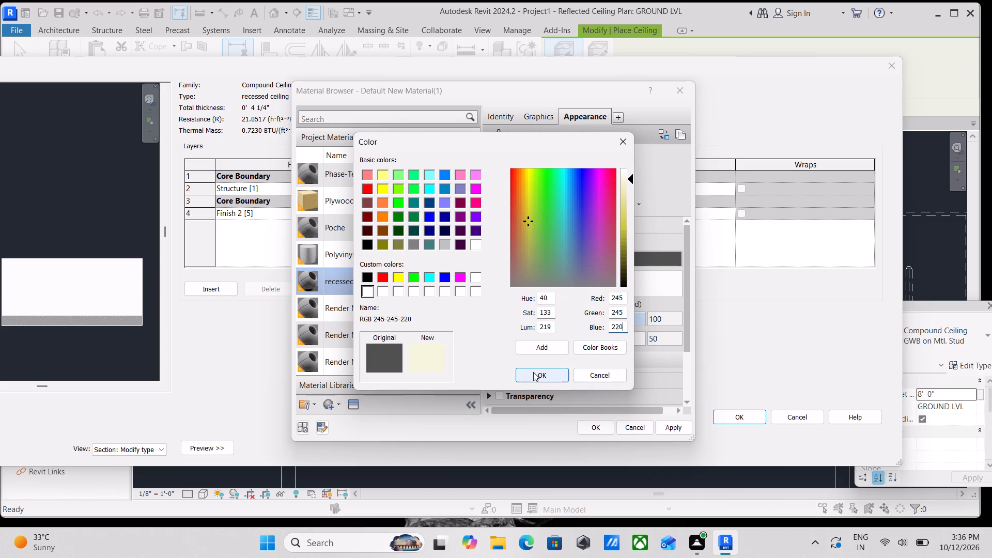
{"action": "left_click", "coordinate": [549, 375]}
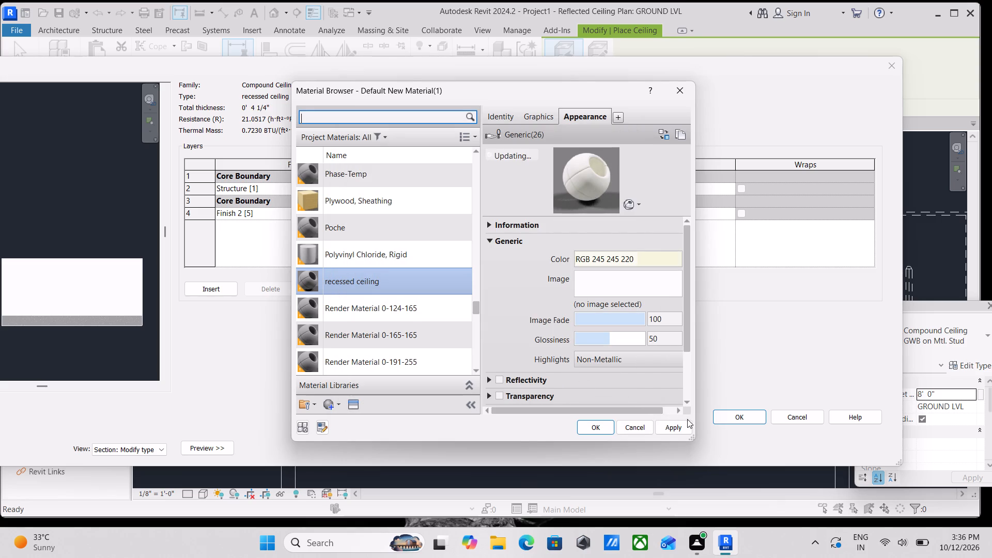
{"action": "left_click", "coordinate": [674, 430]}
{"action": "left_click", "coordinate": [593, 426]}
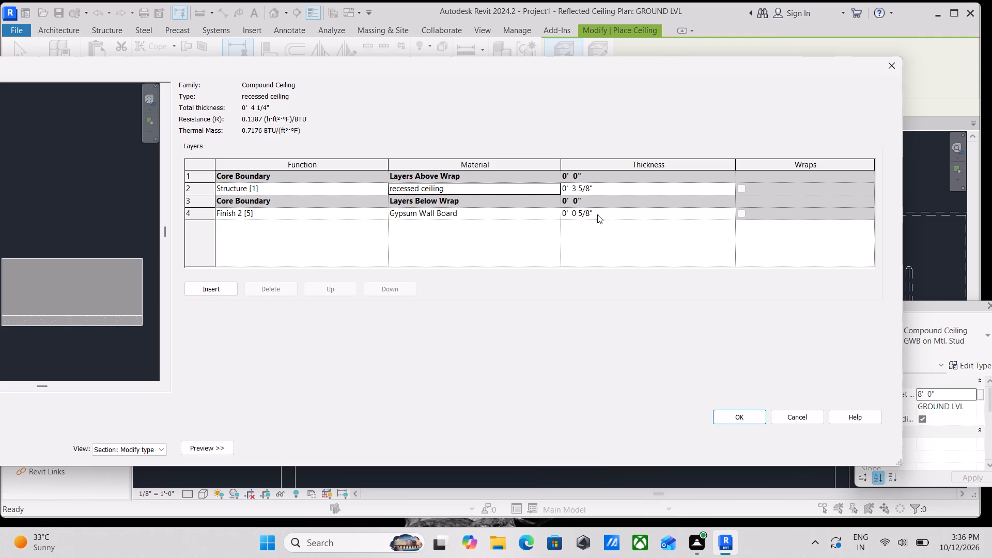
Assign the LIGHT BEIGE material to the Finish 2 layer and accept the recessed ceiling type's settings.
{"action": "left_click", "coordinate": [497, 214]}
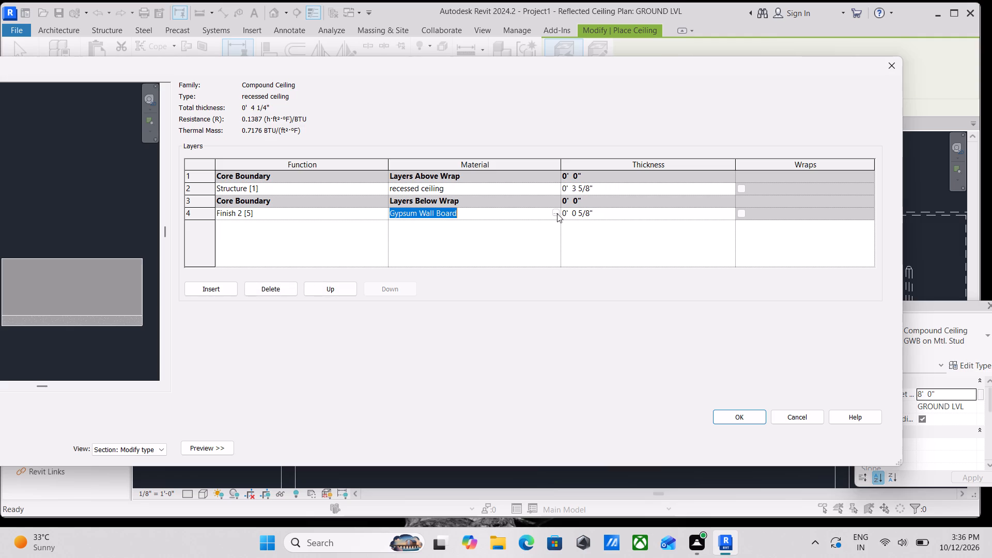
{"action": "left_click", "coordinate": [555, 215]}
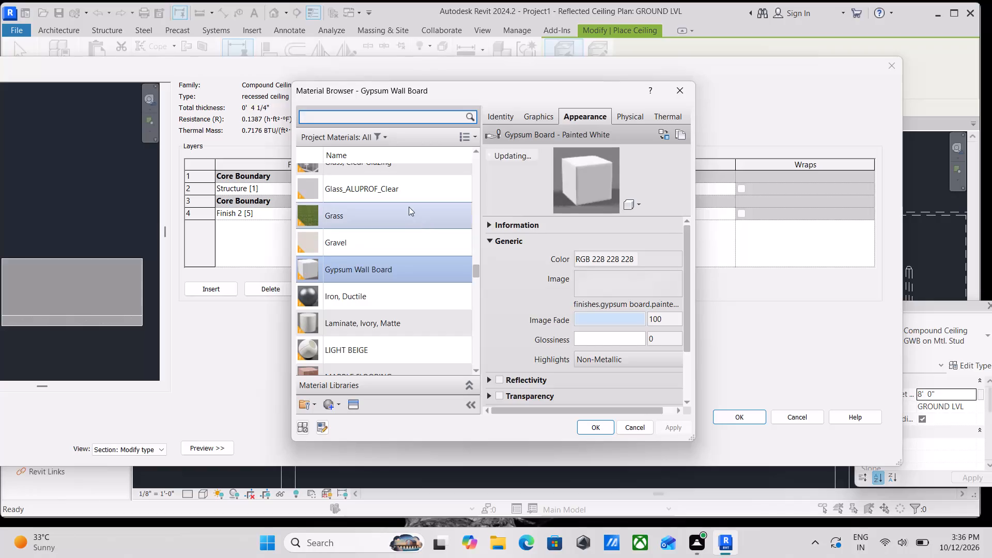
{"action": "left_click", "coordinate": [389, 354]}
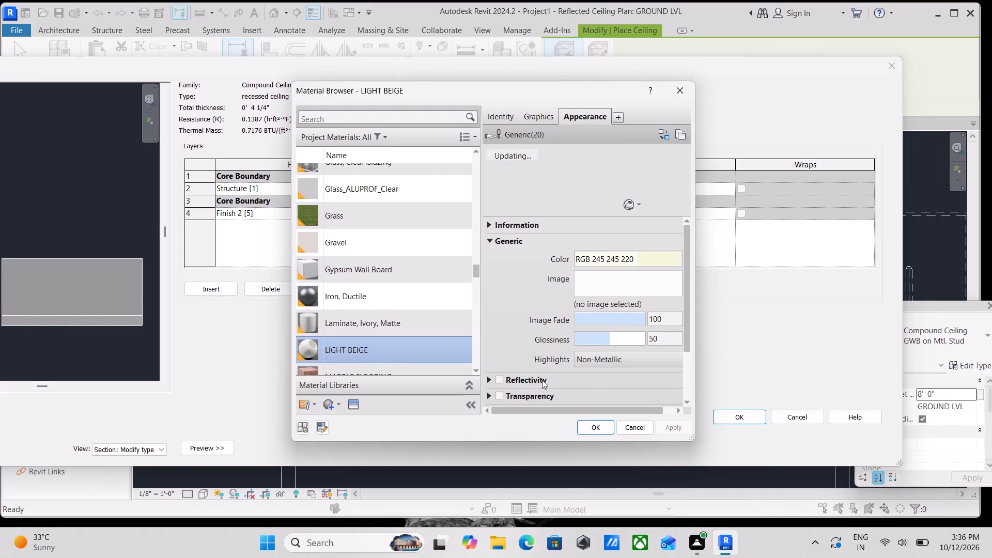
{"action": "left_click", "coordinate": [591, 426]}
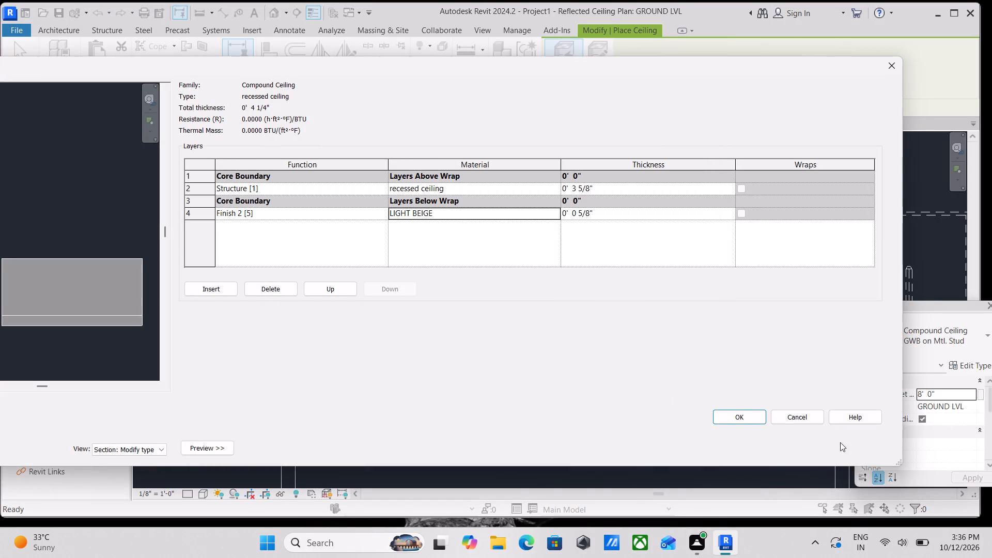
{"action": "left_click", "coordinate": [728, 415]}
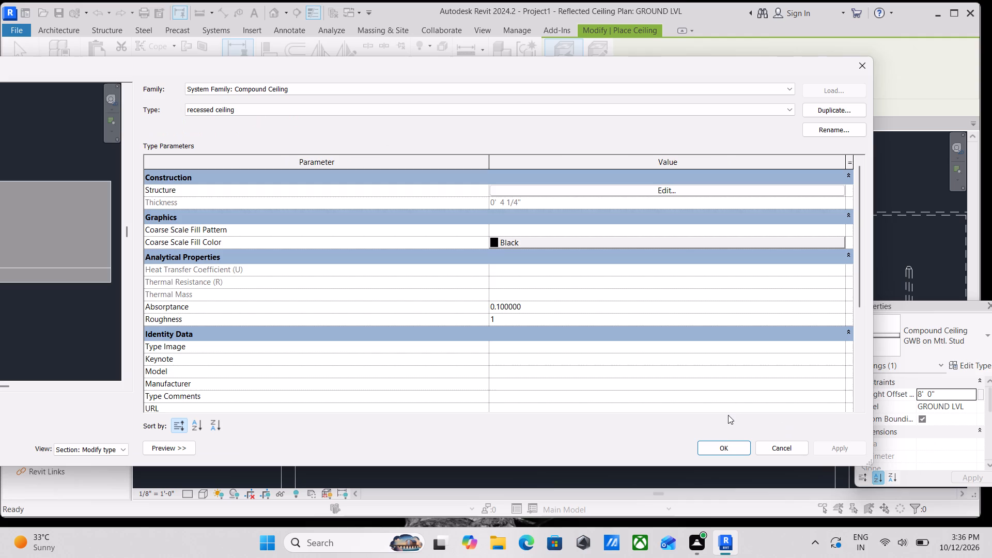
{"action": "left_click", "coordinate": [840, 452]}
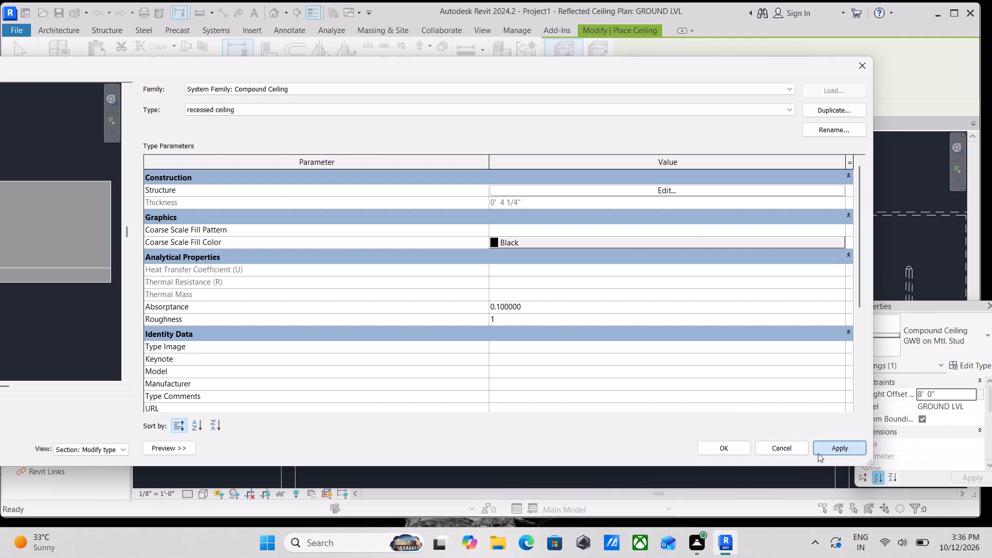
{"action": "left_click", "coordinate": [720, 445]}
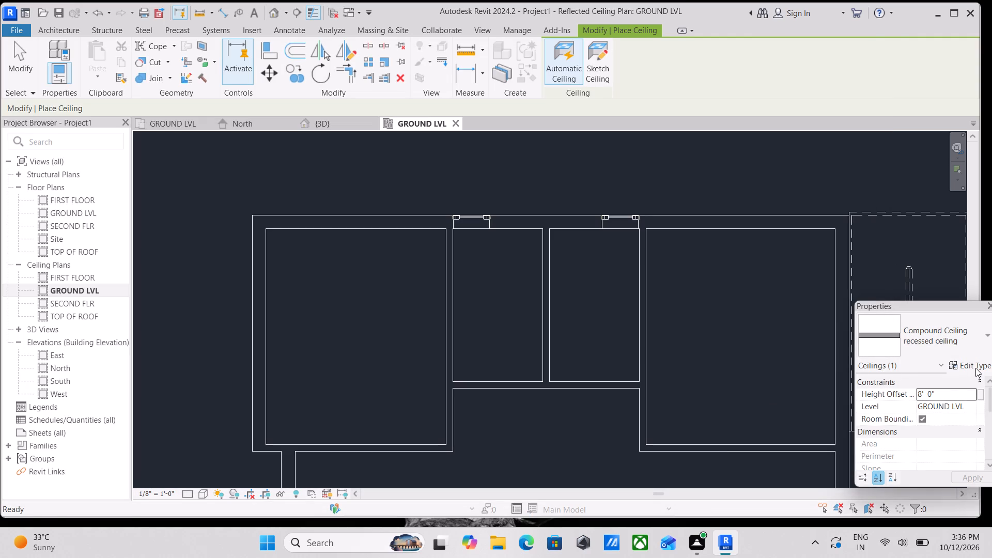
Set the new recessed ceiling's height offset from the ground level to 300 mm.
{"action": "left_click", "coordinate": [943, 395]}
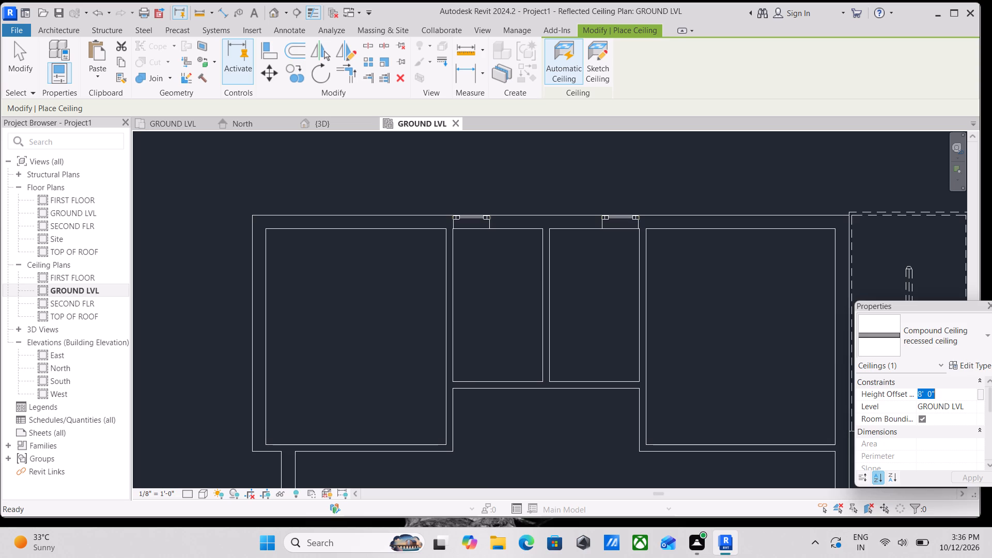
{"action": "type", "text": "300"}
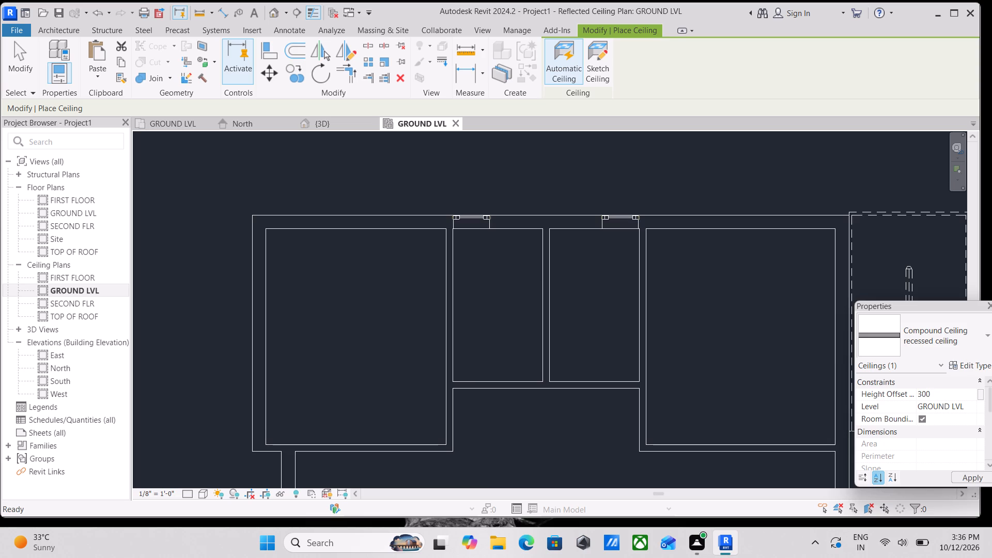
{"action": "type", "text": "mm"}
{"action": "key", "text": "Return"}
Choose the recessed ceiling compound type for the automatic ceiling placement.
{"action": "scroll", "coordinate": [834, 415], "scroll_direction": "down", "scroll_amount": 2}
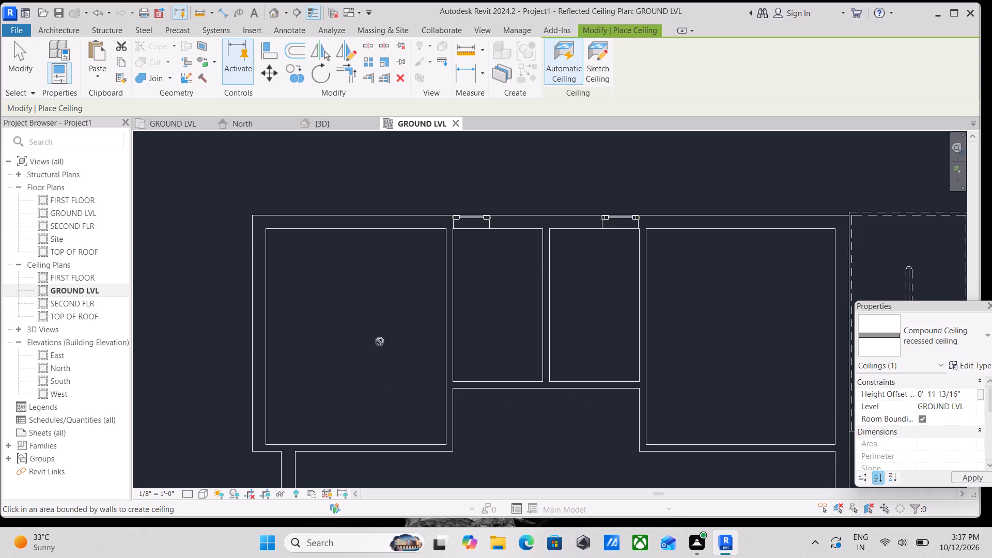
{"action": "scroll", "coordinate": [965, 385], "scroll_direction": "up", "scroll_amount": 3}
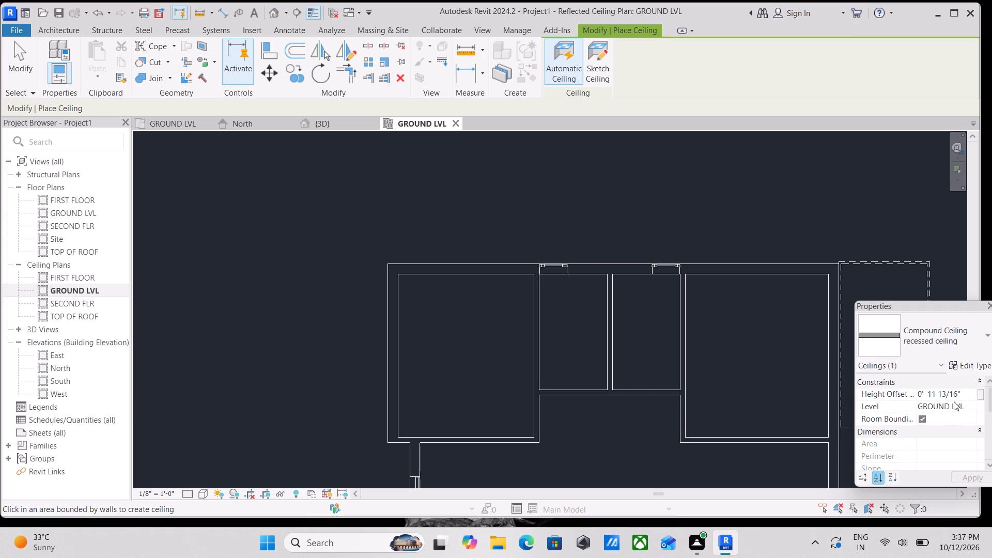
{"action": "scroll", "coordinate": [918, 431], "scroll_direction": "down", "scroll_amount": 3}
{"action": "scroll", "coordinate": [910, 442], "scroll_direction": "up", "scroll_amount": 3}
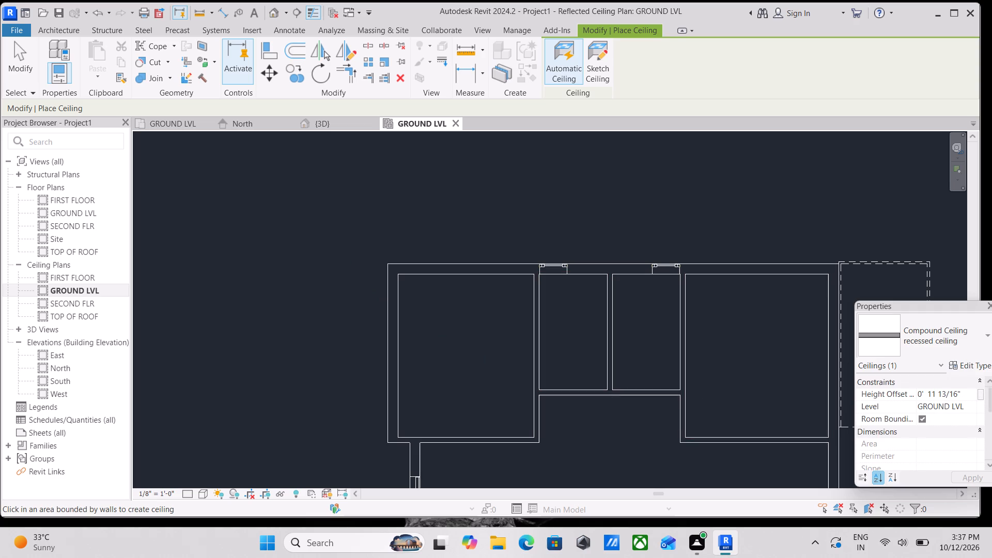
{"action": "left_click", "coordinate": [987, 327]}
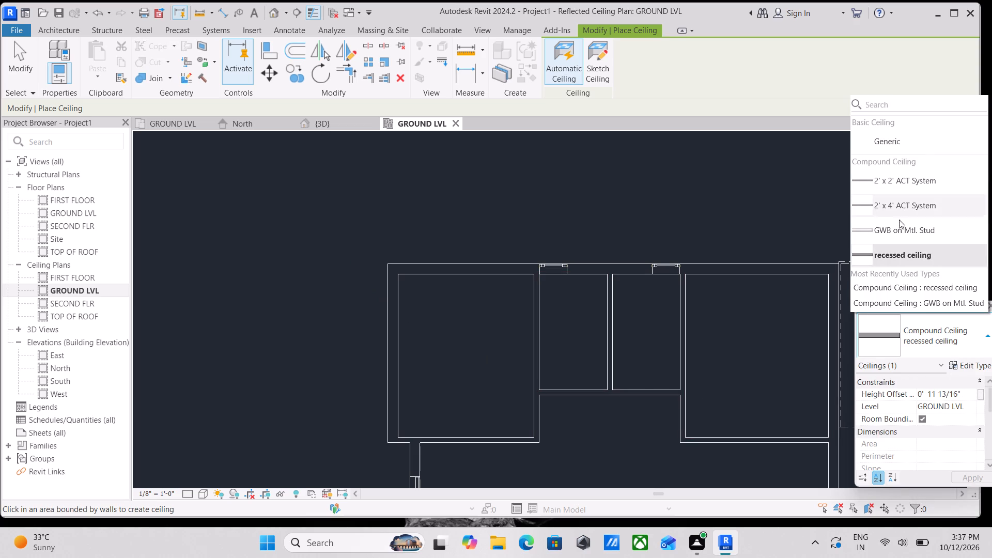
{"action": "left_click", "coordinate": [892, 255]}
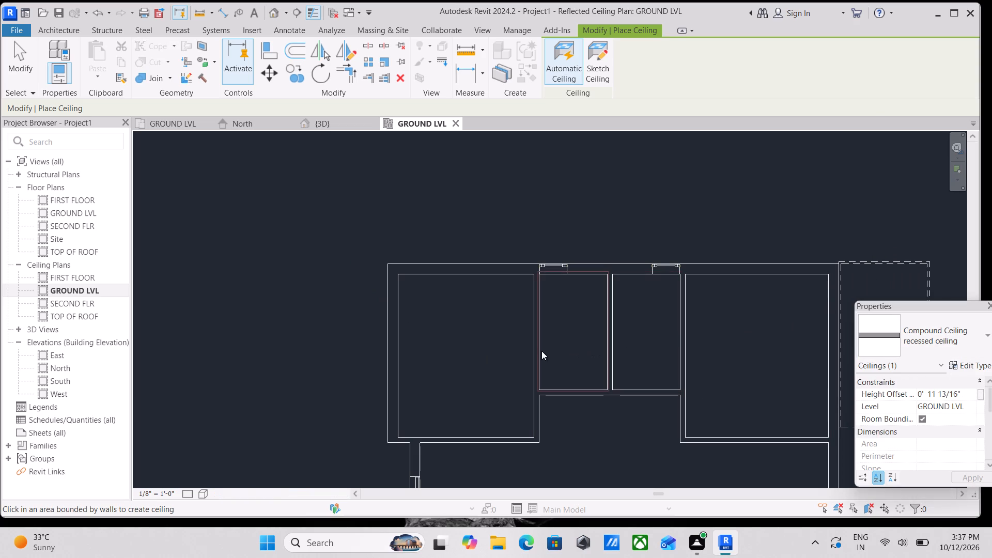
Examine the recessed ceiling's instance properties, including height offset, level, dimensions and identity data, and leave the ceiling placement.
{"action": "scroll", "coordinate": [881, 417], "scroll_direction": "down", "scroll_amount": 1}
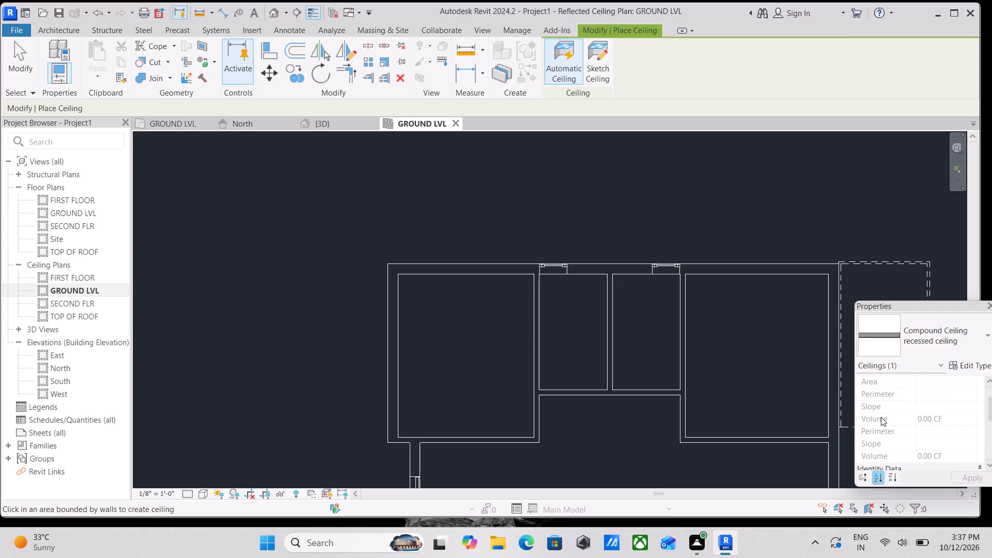
{"action": "scroll", "coordinate": [881, 417], "scroll_direction": "down", "scroll_amount": 3}
{"action": "scroll", "coordinate": [912, 423], "scroll_direction": "up", "scroll_amount": 4}
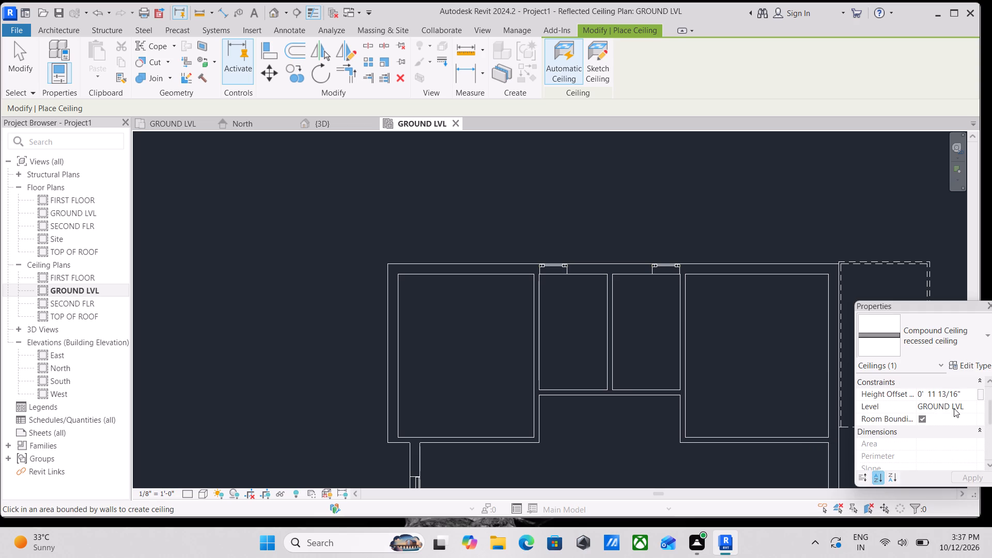
{"action": "scroll", "coordinate": [954, 405], "scroll_direction": "up", "scroll_amount": 1}
{"action": "left_click", "coordinate": [962, 395]}
{"action": "left_click_drag", "start_coordinate": [963, 395], "coordinate": [900, 394]}
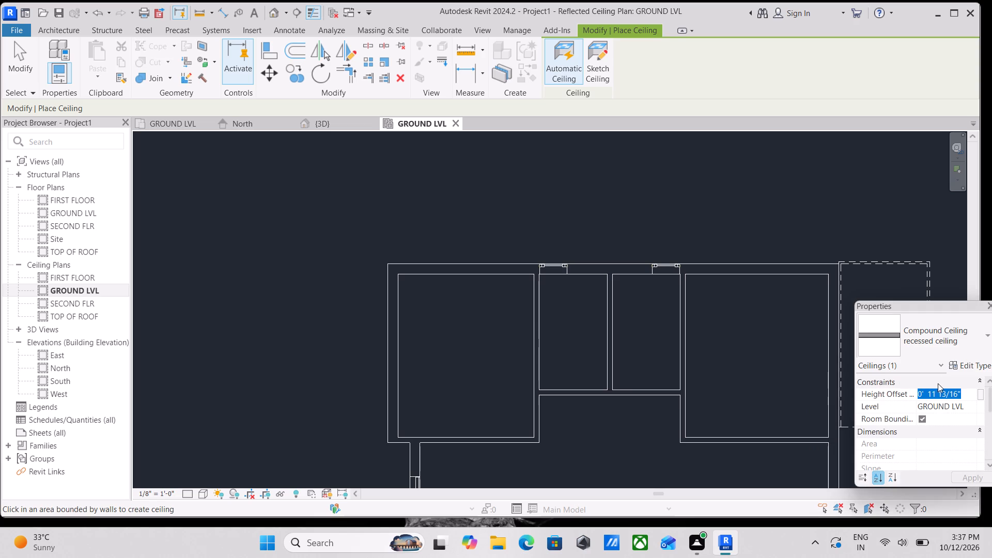
{"action": "scroll", "coordinate": [938, 383], "scroll_direction": "down", "scroll_amount": 4}
{"action": "scroll", "coordinate": [938, 383], "scroll_direction": "up", "scroll_amount": 3}
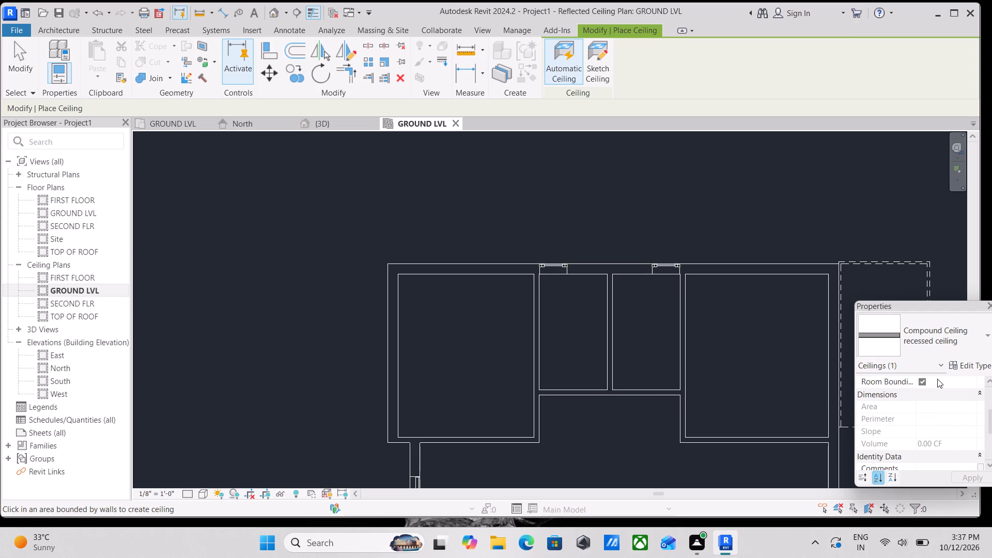
{"action": "key", "text": "Escape"}
{"action": "key", "text": "Escape"}
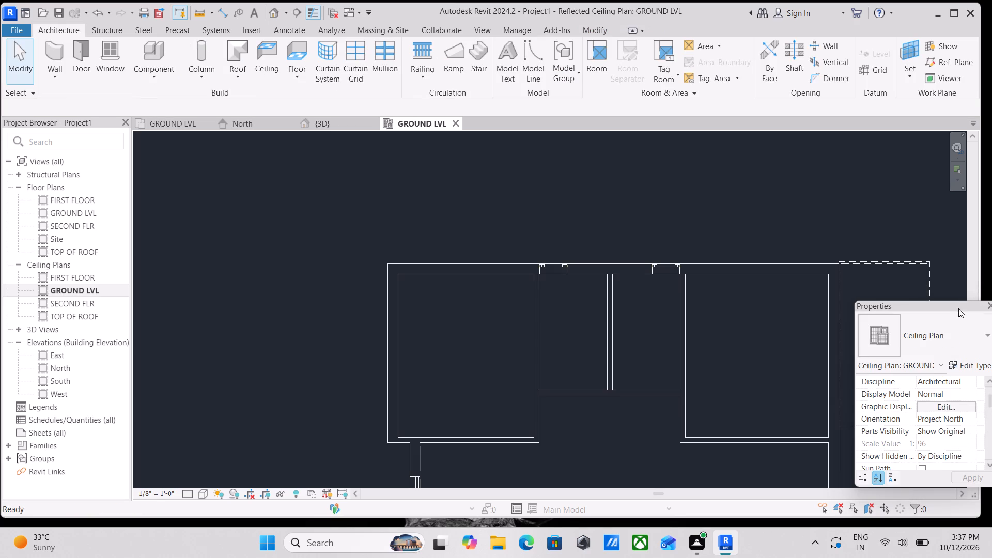
{"action": "scroll", "coordinate": [893, 370], "scroll_direction": "up", "scroll_amount": 1}
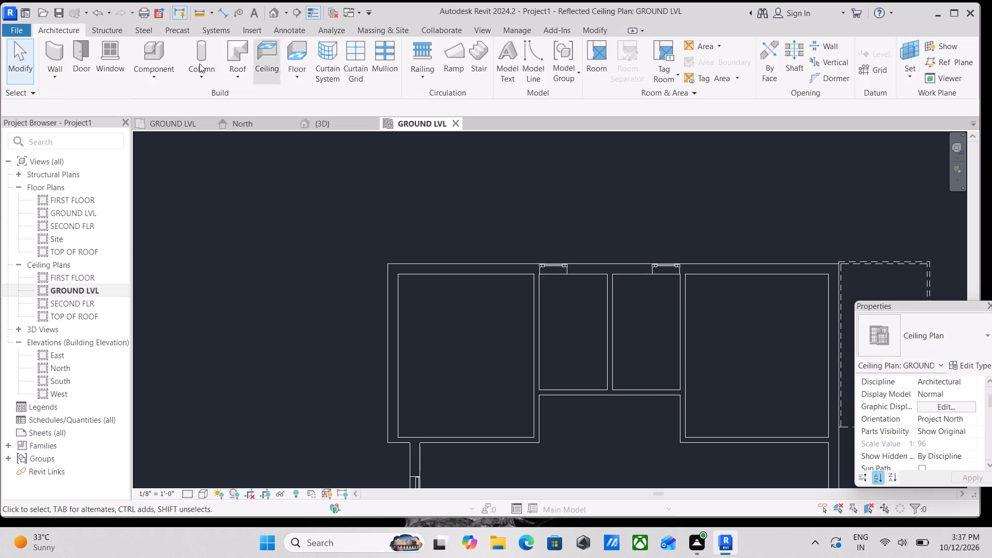
Restart the Ceiling command with the recessed ceiling type and check its constraint and IFC properties, returning to the height offset.
{"action": "left_click", "coordinate": [273, 67]}
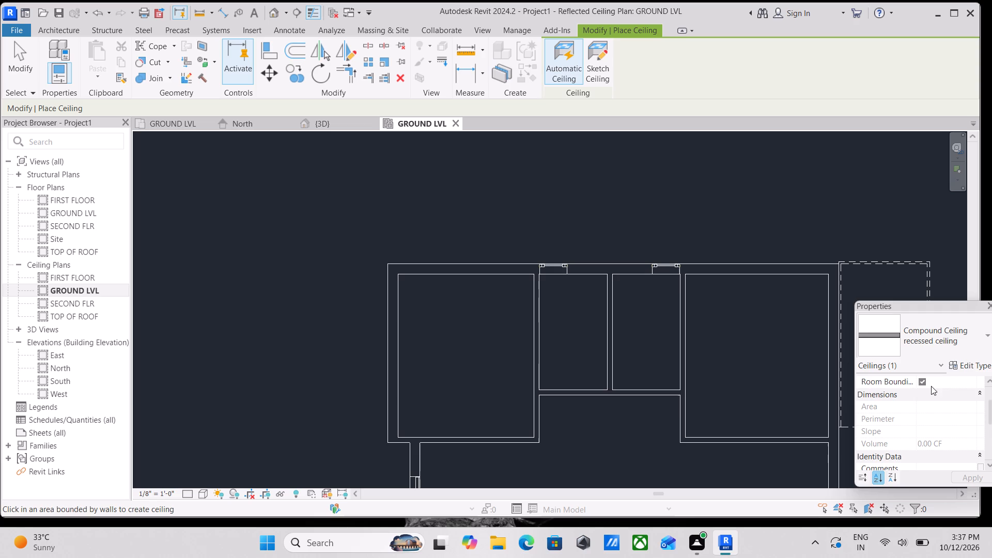
{"action": "scroll", "coordinate": [911, 392], "scroll_direction": "down", "scroll_amount": 5}
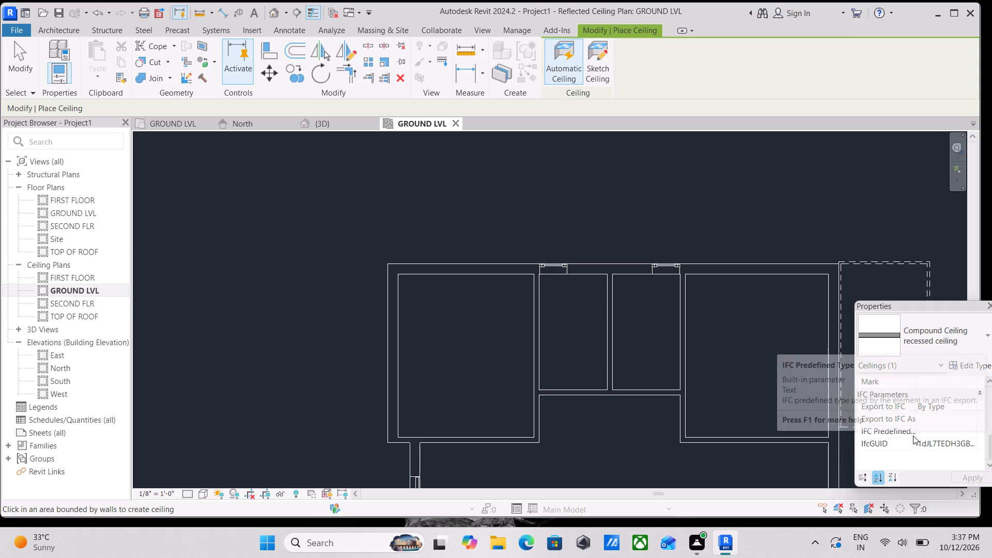
{"action": "scroll", "coordinate": [913, 436], "scroll_direction": "up", "scroll_amount": 2}
{"action": "scroll", "coordinate": [944, 391], "scroll_direction": "up", "scroll_amount": 4}
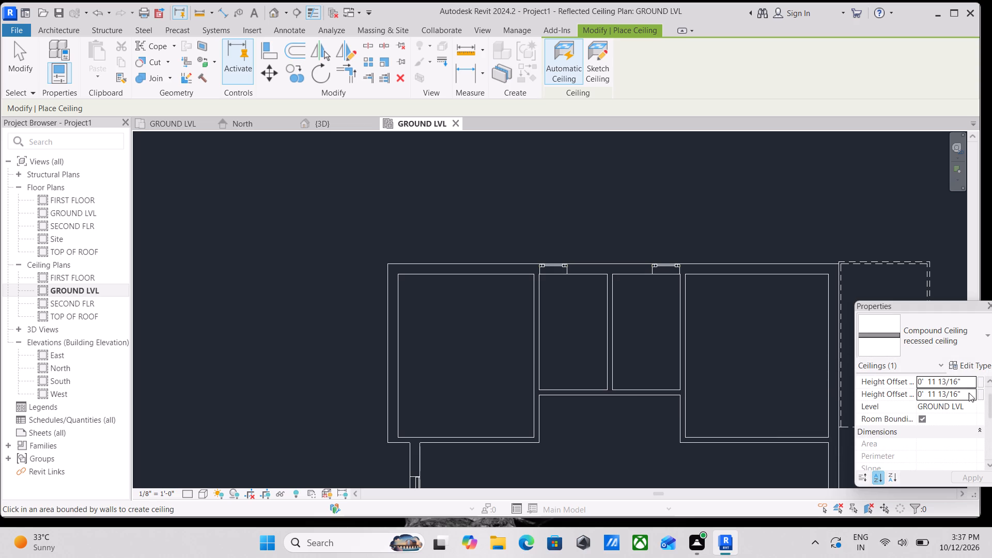
Examine the recessed ceiling's instance properties, from height offset and level through dimensions, identity data and IFC parameters.
{"action": "left_click", "coordinate": [973, 393]}
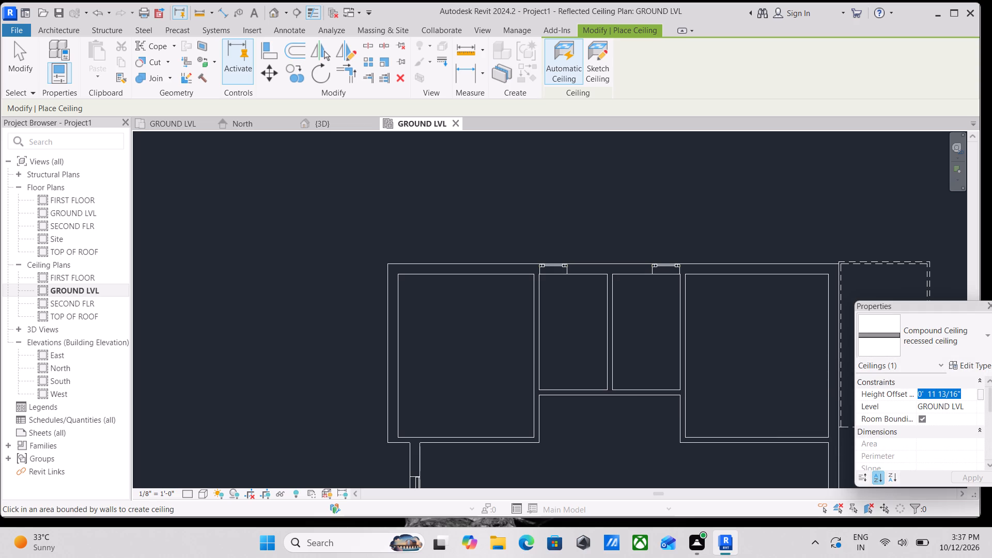
{"action": "scroll", "coordinate": [969, 393], "scroll_direction": "up", "scroll_amount": 3}
{"action": "scroll", "coordinate": [899, 384], "scroll_direction": "down", "scroll_amount": 3}
{"action": "scroll", "coordinate": [899, 385], "scroll_direction": "up", "scroll_amount": 3}
{"action": "scroll", "coordinate": [899, 390], "scroll_direction": "down", "scroll_amount": 3}
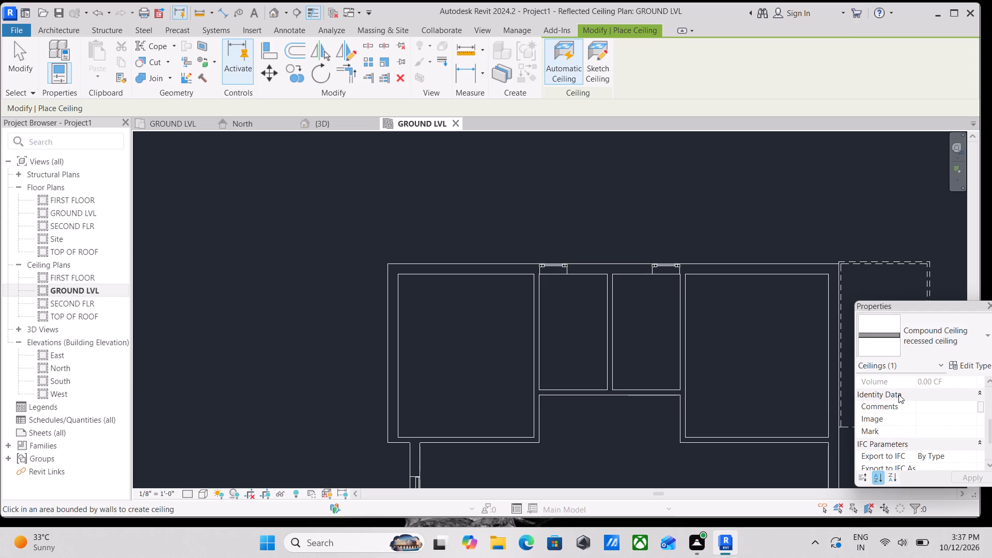
{"action": "scroll", "coordinate": [898, 401], "scroll_direction": "down", "scroll_amount": 7}
{"action": "scroll", "coordinate": [897, 420], "scroll_direction": "up", "scroll_amount": 3}
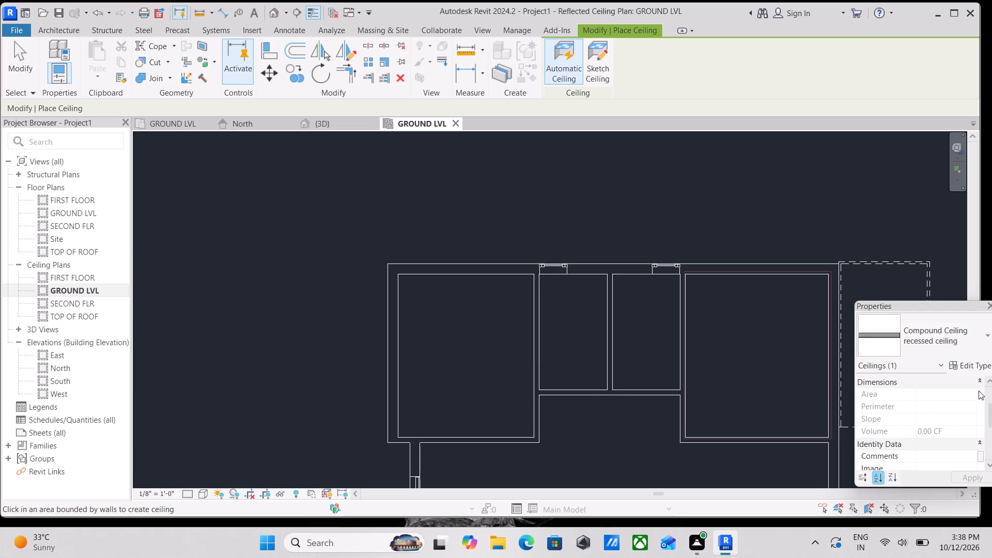
{"action": "scroll", "coordinate": [938, 399], "scroll_direction": "down", "scroll_amount": 2}
{"action": "scroll", "coordinate": [931, 420], "scroll_direction": "up", "scroll_amount": 3}
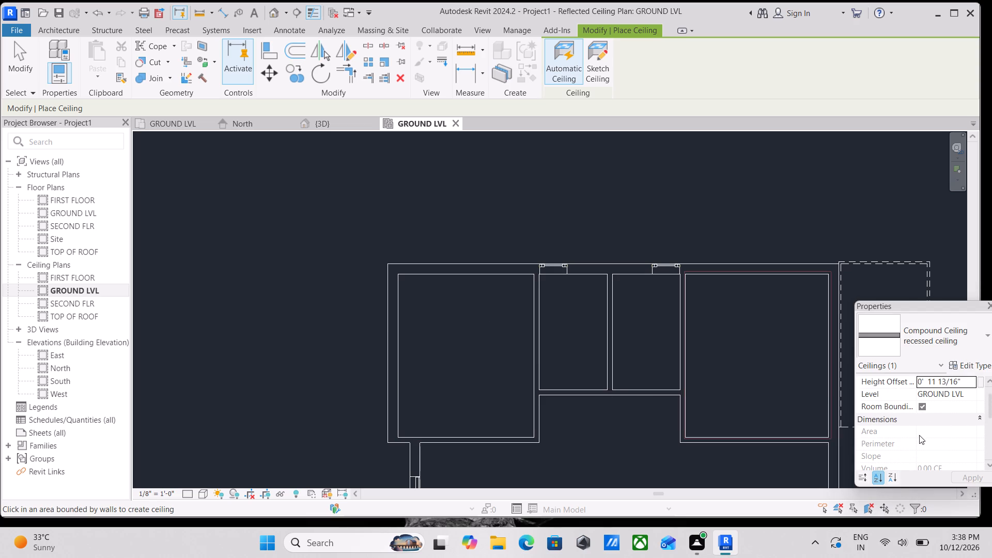
{"action": "scroll", "coordinate": [928, 427], "scroll_direction": "down", "scroll_amount": 8}
{"action": "scroll", "coordinate": [925, 444], "scroll_direction": "up", "scroll_amount": 4}
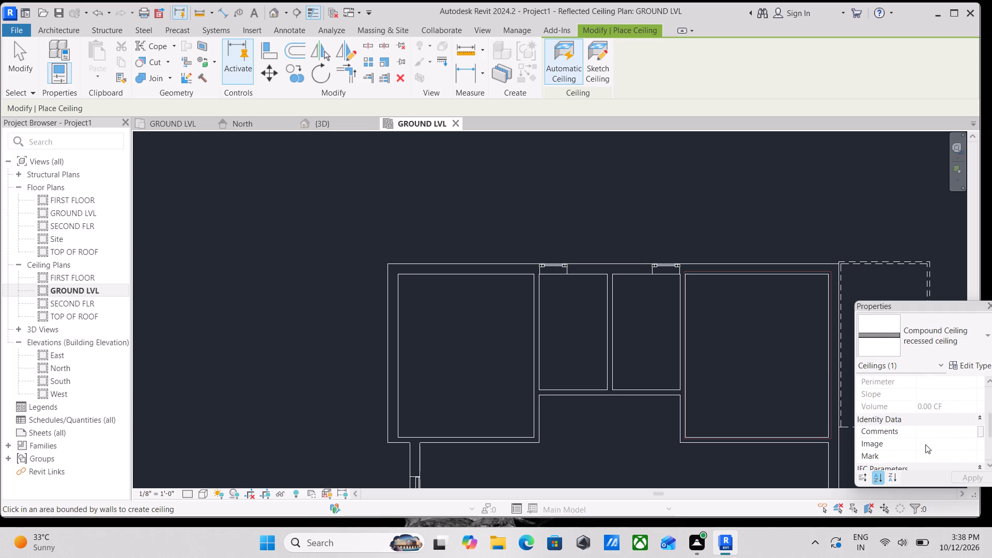
{"action": "scroll", "coordinate": [925, 444], "scroll_direction": "up", "scroll_amount": 6}
Place the recessed ceiling in the 10'0" x 12'0" bedroom beside the sit out with a height offset of 1'.
{"action": "left_click", "coordinate": [973, 391]}
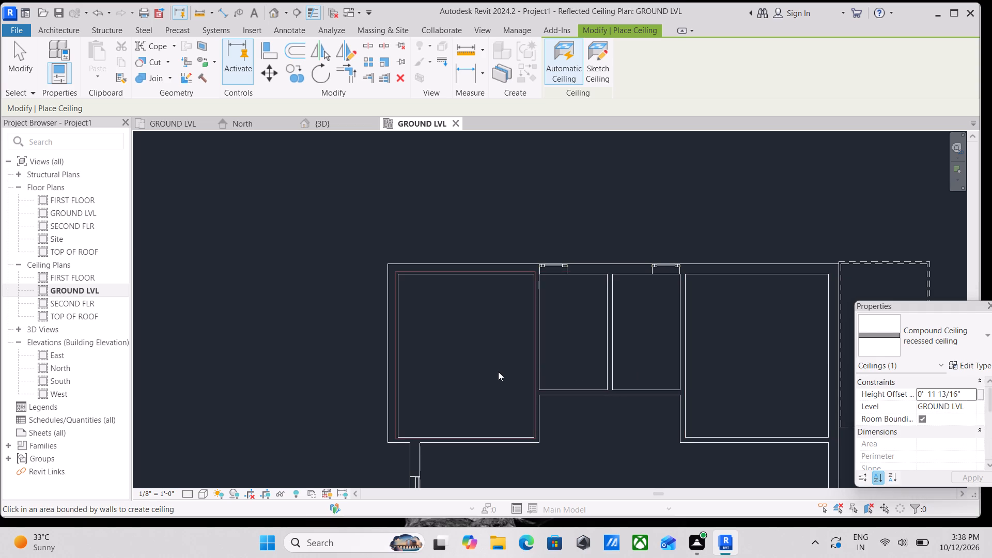
{"action": "left_click", "coordinate": [966, 391]}
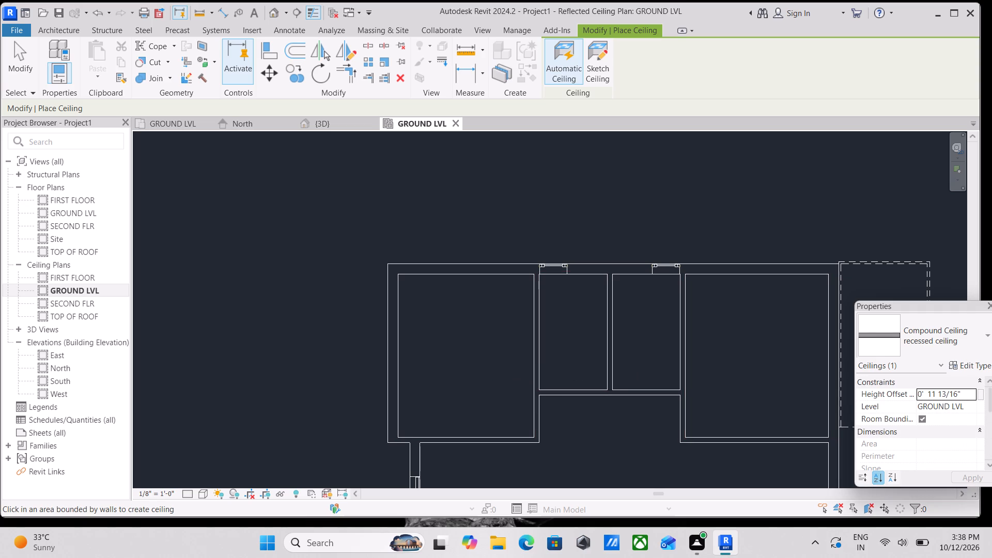
{"action": "left_click_drag", "start_coordinate": [966, 391], "coordinate": [908, 391]}
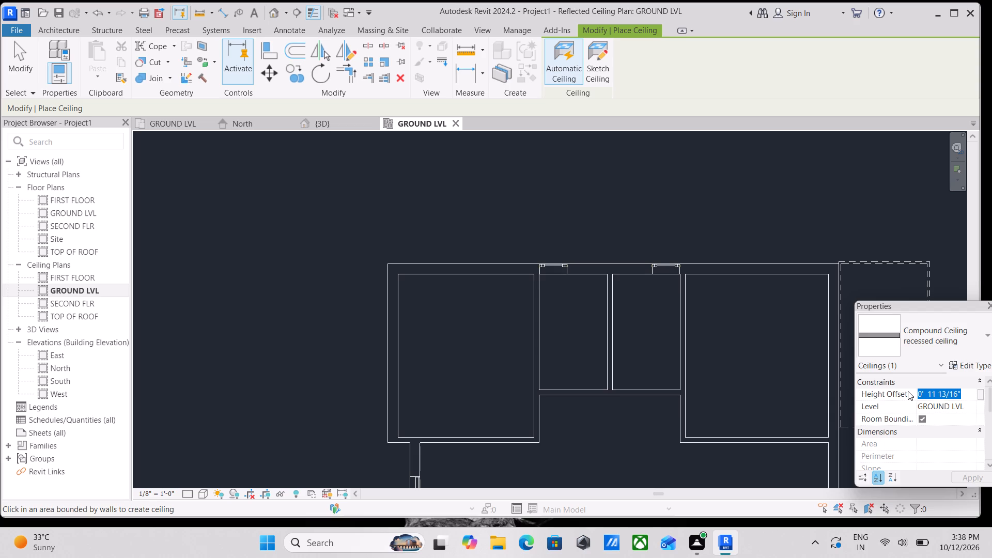
{"action": "type", "text": "11"}
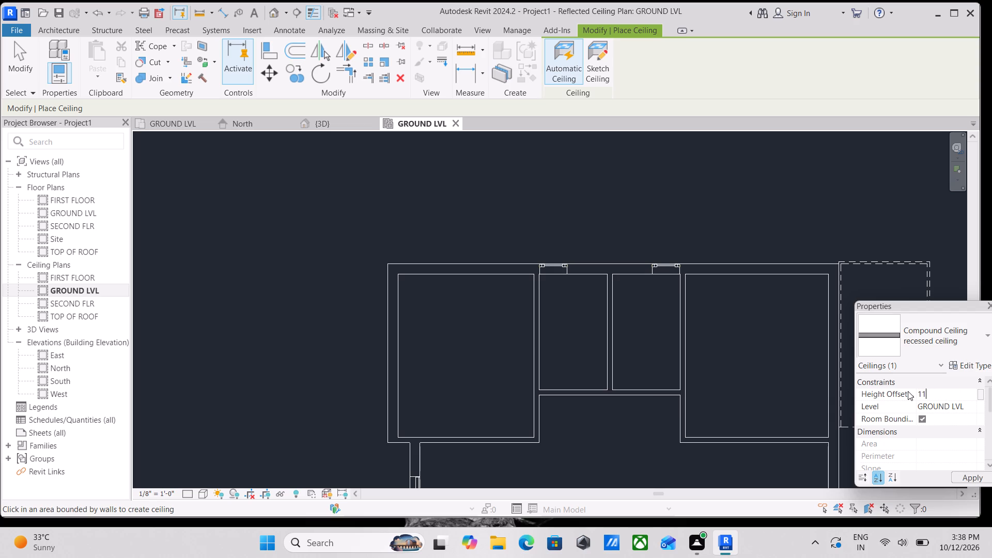
{"action": "key", "text": "BackSpace"}
{"action": "key", "text": "BackSpace"}
{"action": "type", "text": "1'"}
{"action": "key", "text": "Return"}
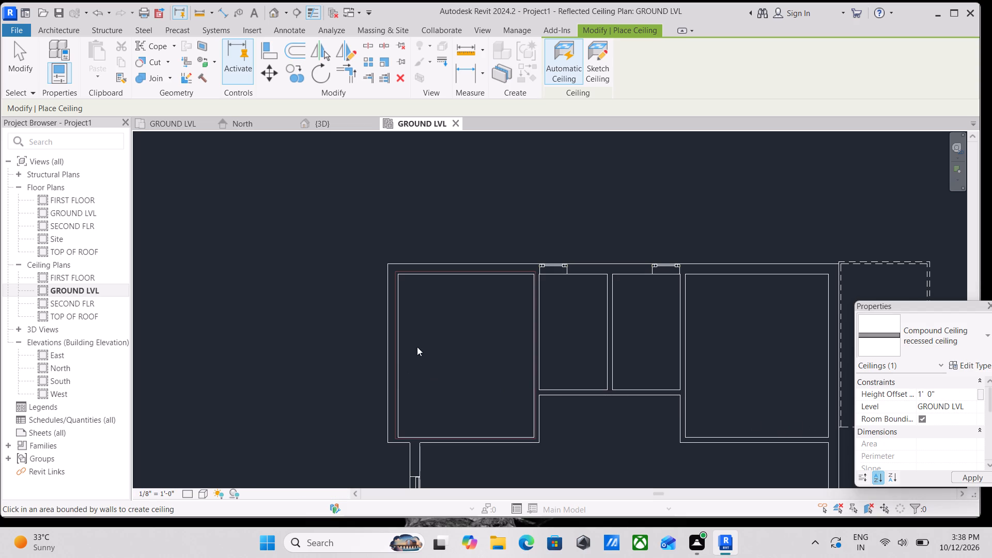
{"action": "left_click", "coordinate": [470, 358]}
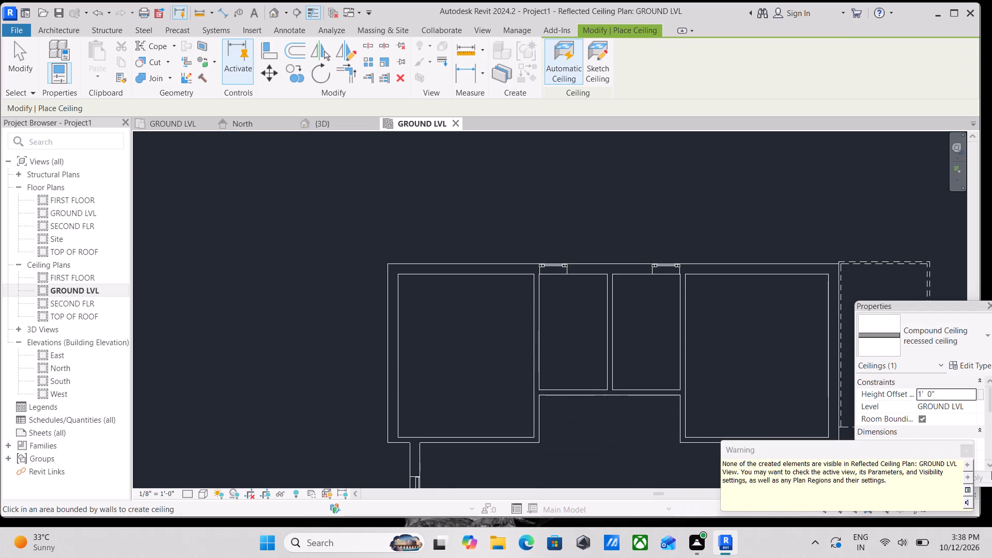
{"action": "left_click", "coordinate": [968, 448]}
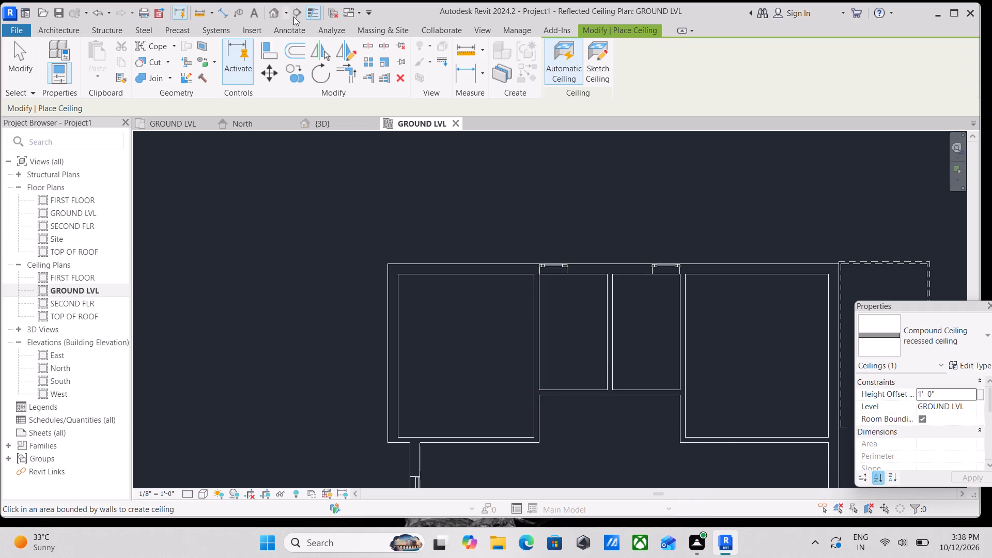
Create a camera view from the GROUND LVL floor plan, looking from the 10'0" x 12'0" bedroom's upper toilet-side corner diagonally towards the sit out.
{"action": "left_click", "coordinate": [288, 9]}
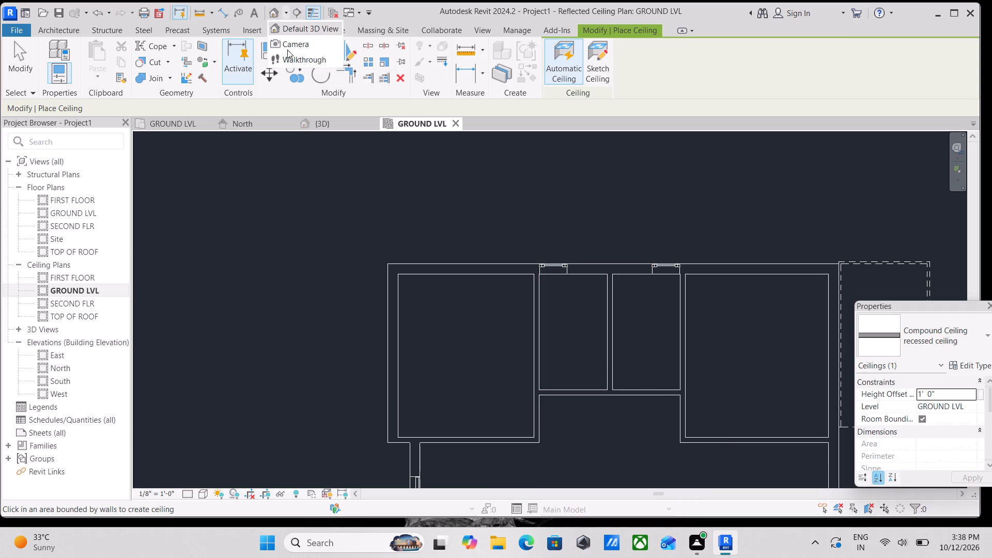
{"action": "left_click", "coordinate": [293, 41]}
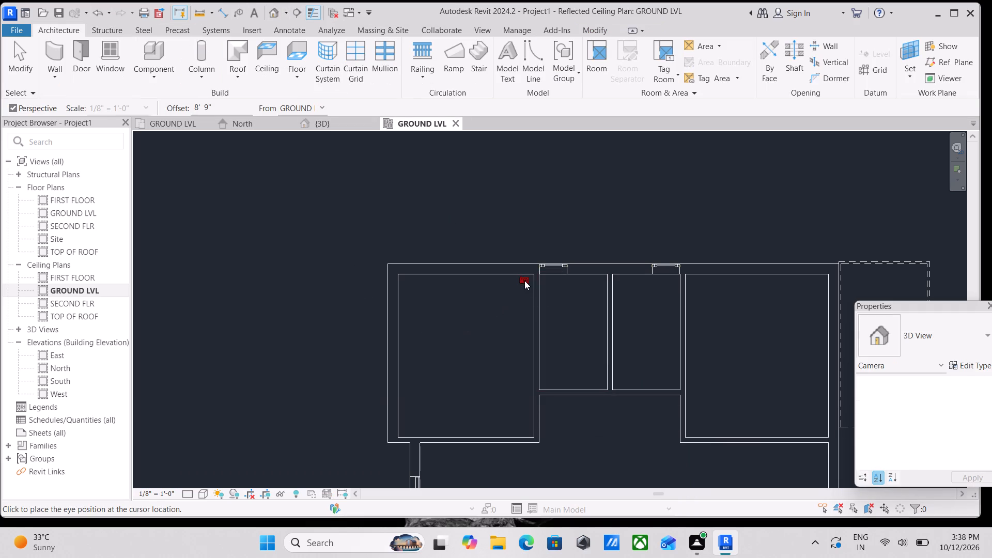
{"action": "left_click", "coordinate": [176, 118]}
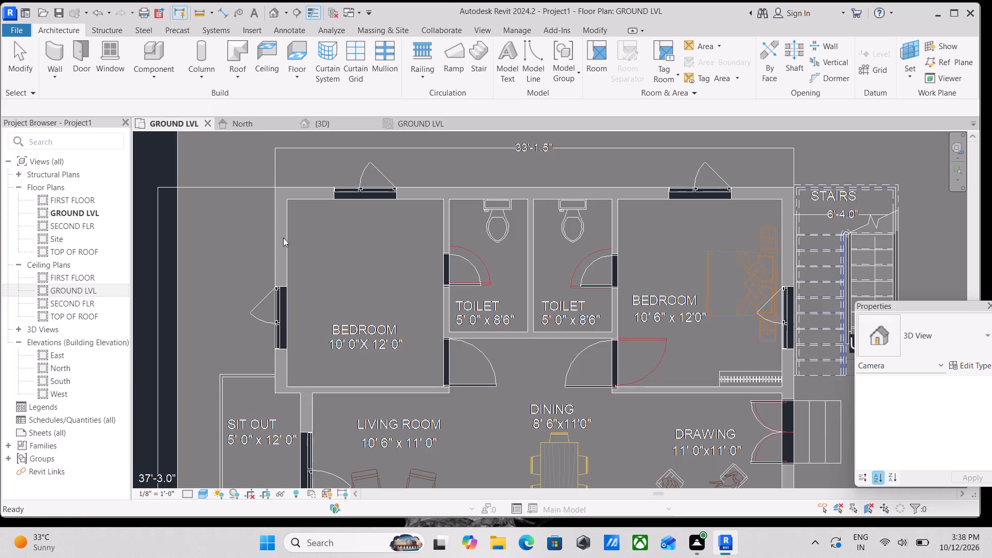
{"action": "left_click", "coordinate": [437, 208]}
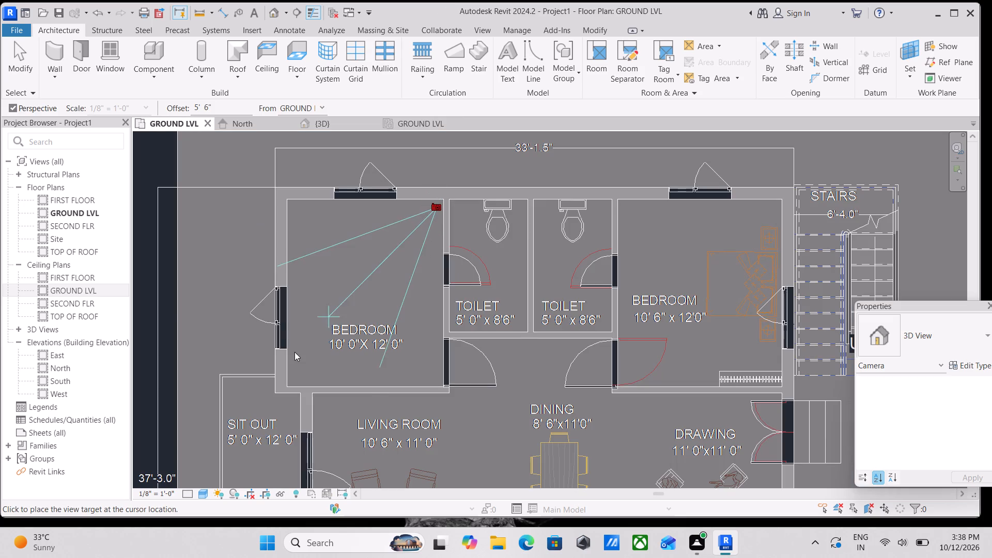
{"action": "left_click", "coordinate": [237, 427]}
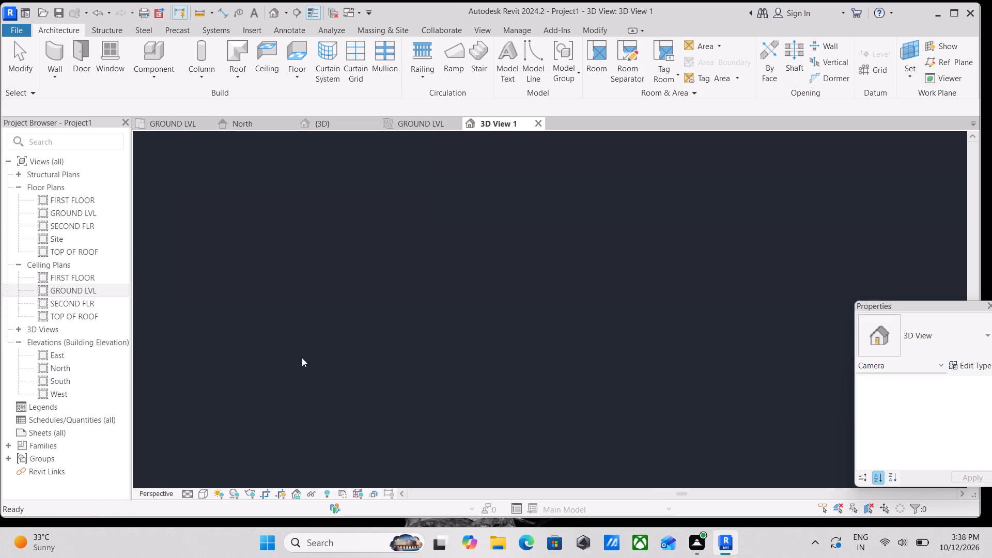
Enlarge the camera view's crop region on the left, top and bottom so that more of the bedroom's walls, floor and ceiling area shows.
{"action": "scroll", "coordinate": [443, 261], "scroll_direction": "down", "scroll_amount": 3}
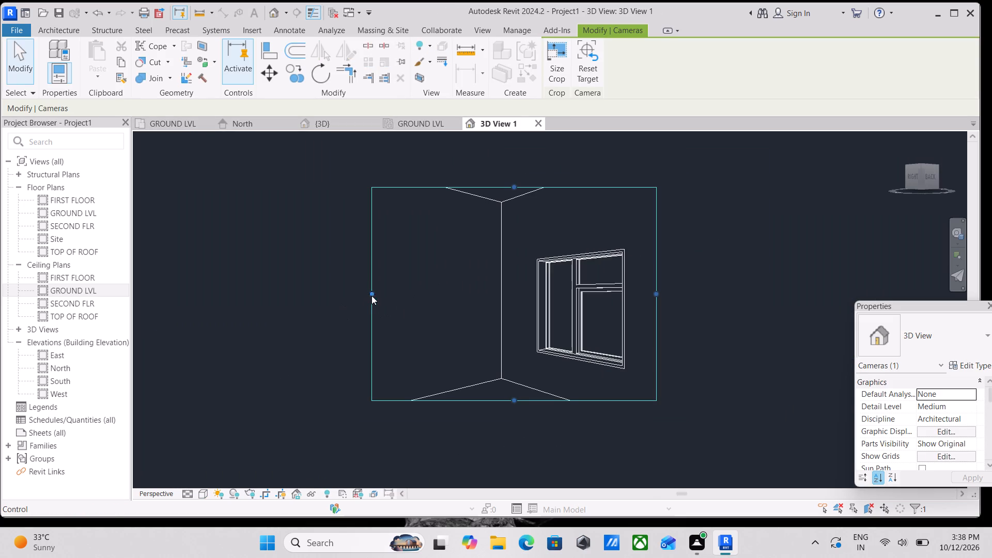
{"action": "left_click_drag", "start_coordinate": [373, 295], "coordinate": [242, 308]}
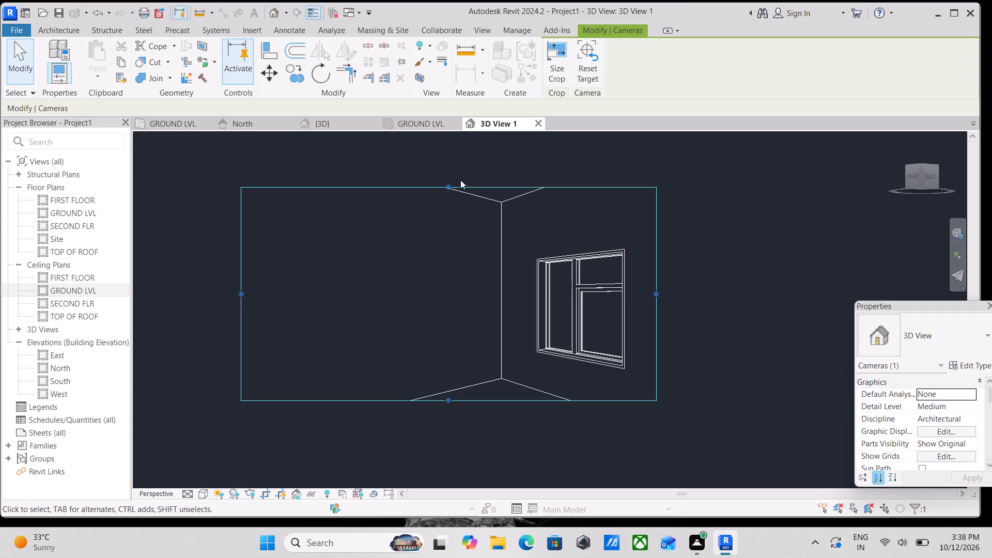
{"action": "left_click_drag", "start_coordinate": [450, 186], "coordinate": [447, 108]}
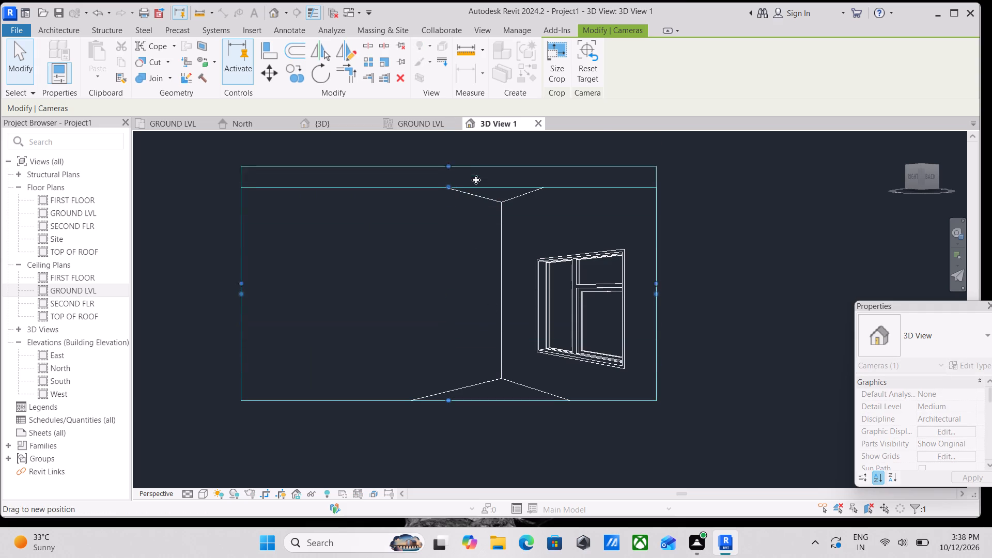
{"action": "left_click", "coordinate": [472, 163]}
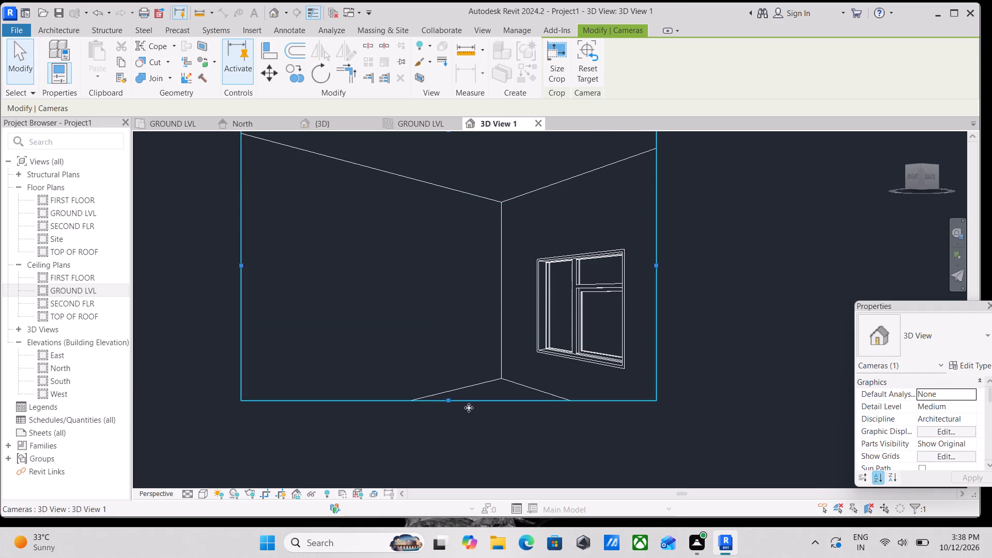
{"action": "left_click_drag", "start_coordinate": [451, 400], "coordinate": [456, 450]}
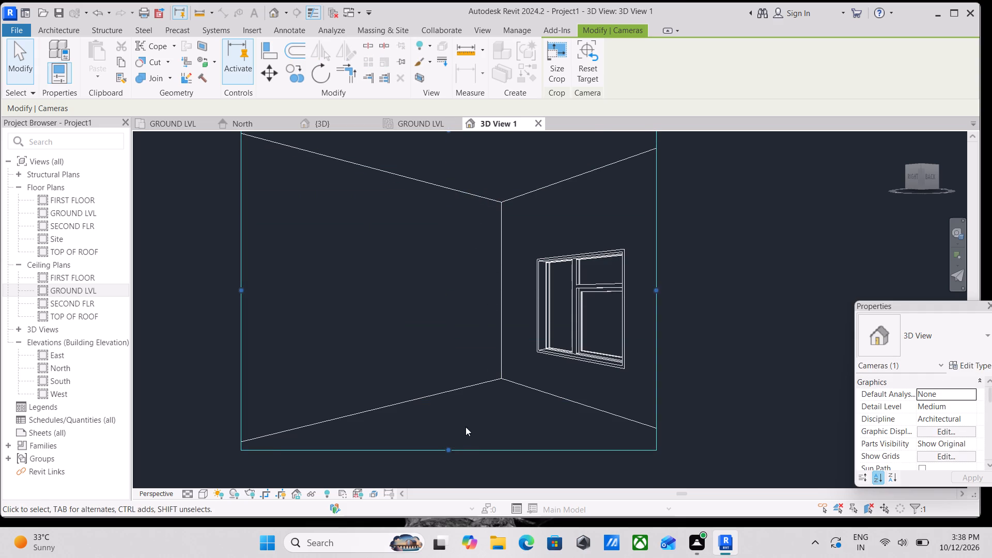
{"action": "scroll", "coordinate": [466, 418], "scroll_direction": "down", "scroll_amount": 1}
{"action": "left_click_drag", "start_coordinate": [450, 449], "coordinate": [452, 469]}
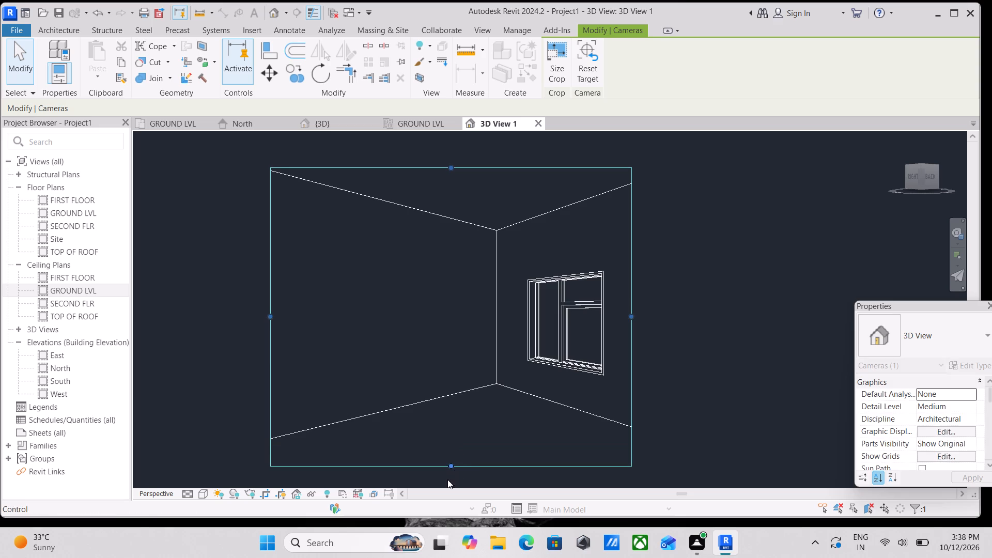
Set the camera view's visual style to Realistic.
{"action": "left_click", "coordinate": [202, 492]}
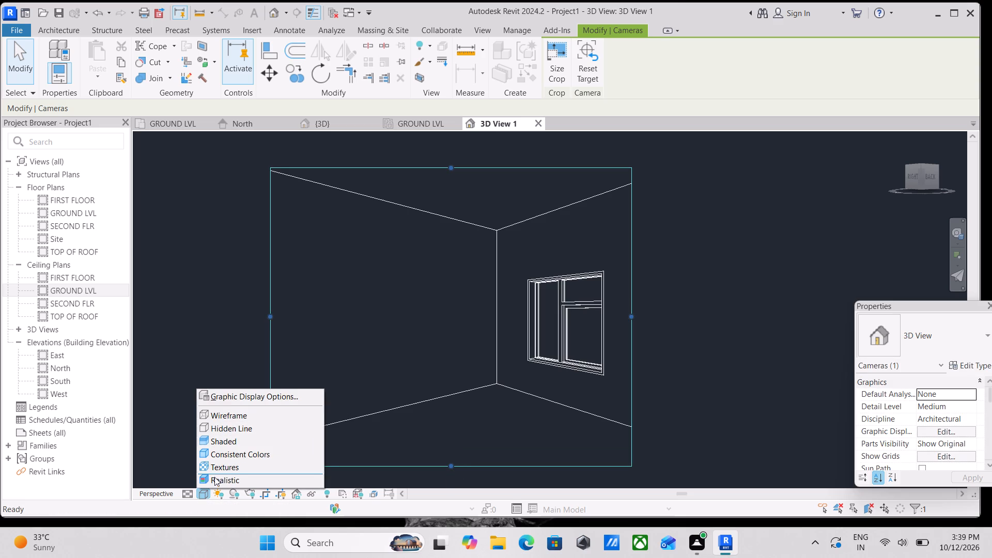
{"action": "left_click", "coordinate": [220, 477]}
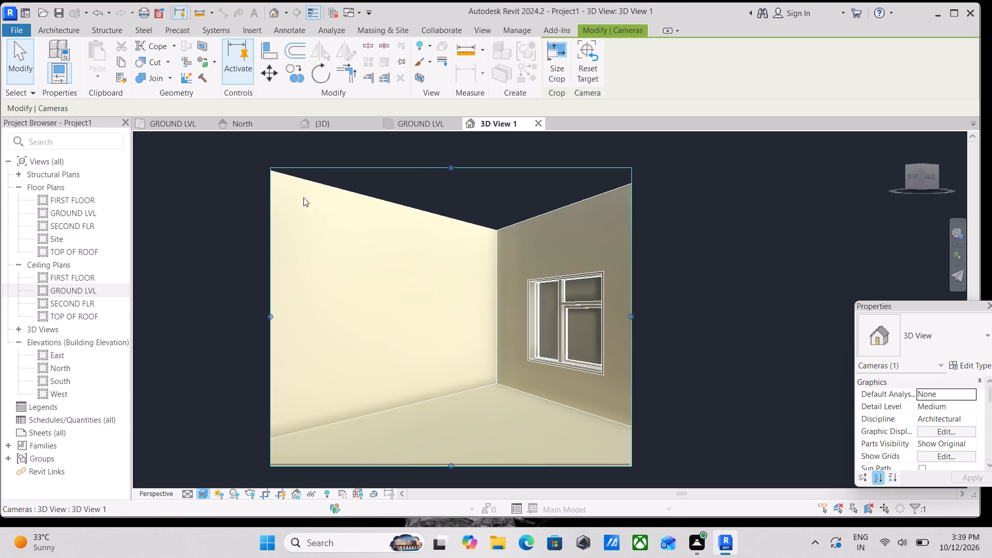
Set the height offset of the bedroom's recessed ceiling to 9'8" from the ground level and deselect it.
{"action": "scroll", "coordinate": [420, 153], "scroll_direction": "up", "scroll_amount": 3}
{"action": "scroll", "coordinate": [459, 196], "scroll_direction": "down", "scroll_amount": 4}
{"action": "scroll", "coordinate": [498, 252], "scroll_direction": "down", "scroll_amount": 3}
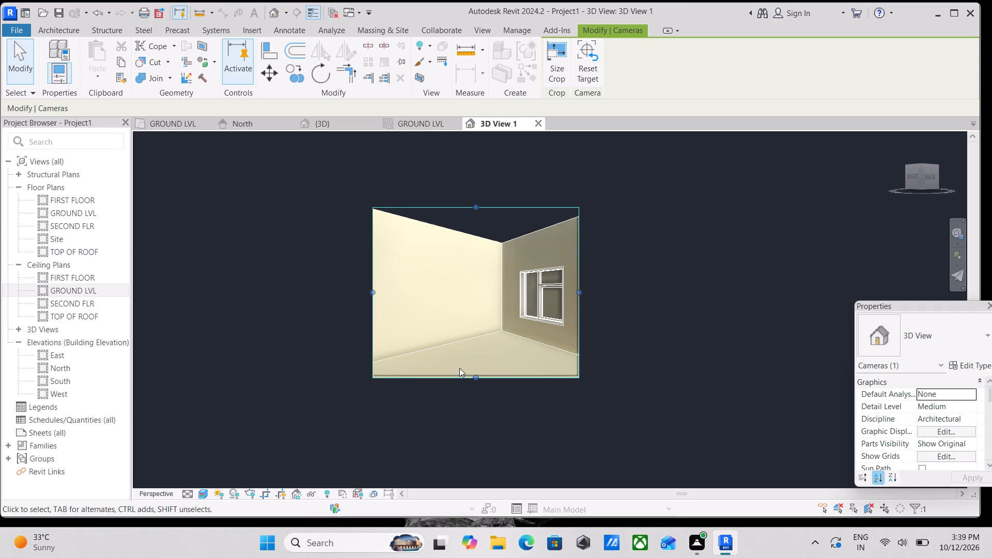
{"action": "left_click", "coordinate": [471, 334]}
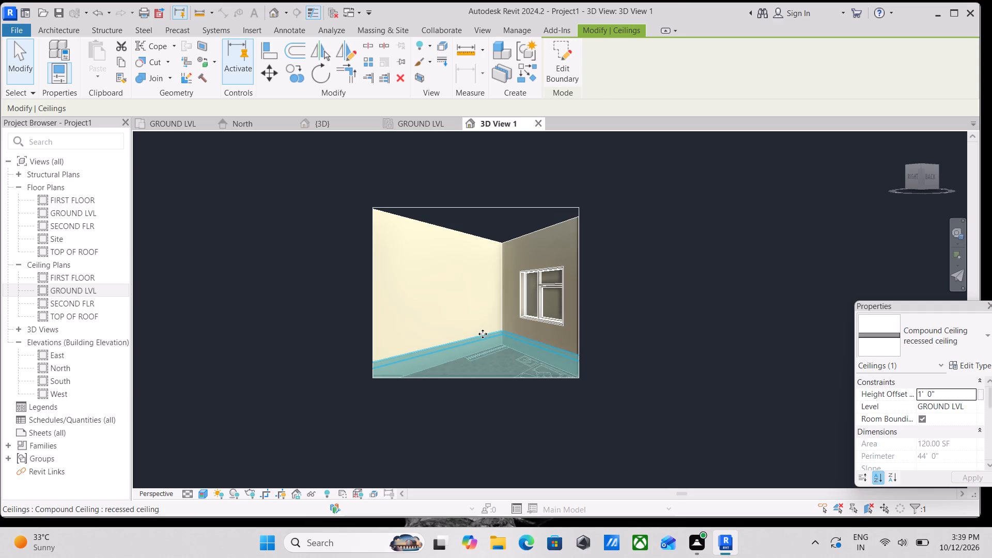
{"action": "left_click", "coordinate": [941, 393]}
{"action": "left_click_drag", "start_coordinate": [946, 393], "coordinate": [907, 397]}
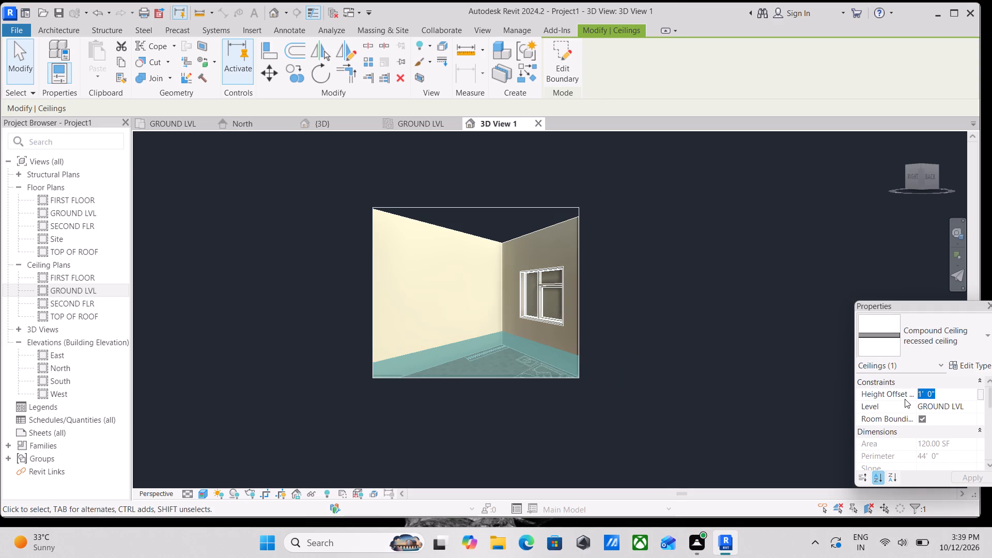
{"action": "key", "text": "9"}
{"action": "key", "text": "apostrophe"}
{"action": "key", "text": "8"}
{"action": "key", "text": "shift+quotedbl"}
{"action": "key", "text": "Return"}
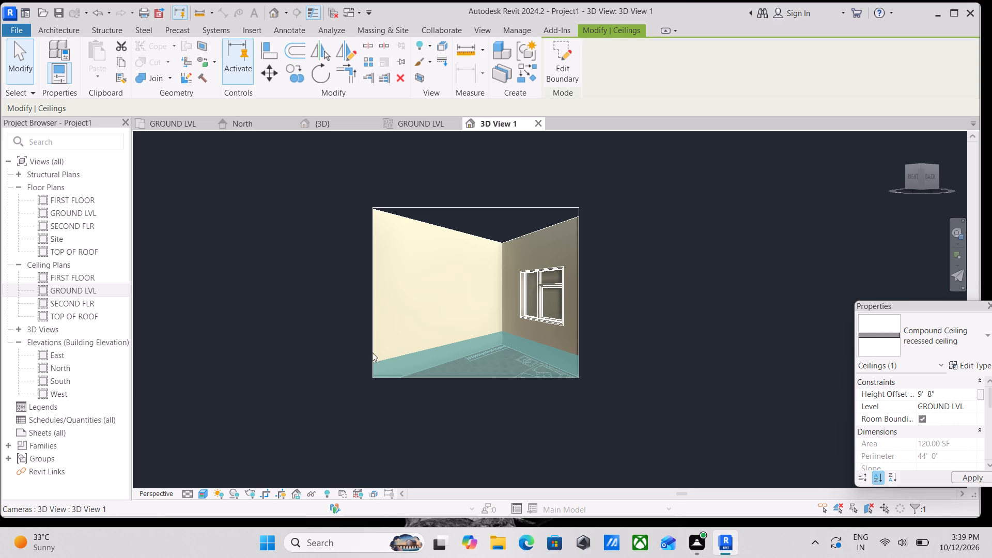
{"action": "scroll", "coordinate": [491, 324], "scroll_direction": "up", "scroll_amount": 2}
{"action": "scroll", "coordinate": [513, 324], "scroll_direction": "down", "scroll_amount": 2}
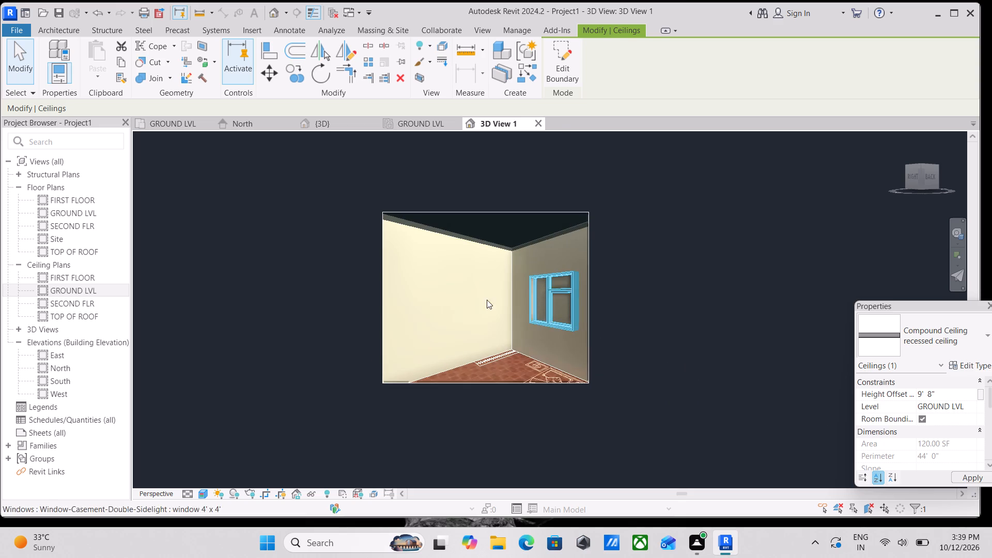
{"action": "scroll", "coordinate": [478, 295], "scroll_direction": "down", "scroll_amount": 1}
{"action": "scroll", "coordinate": [509, 247], "scroll_direction": "up", "scroll_amount": 3}
{"action": "key", "text": "Escape"}
{"action": "scroll", "coordinate": [513, 259], "scroll_direction": "up", "scroll_amount": 3}
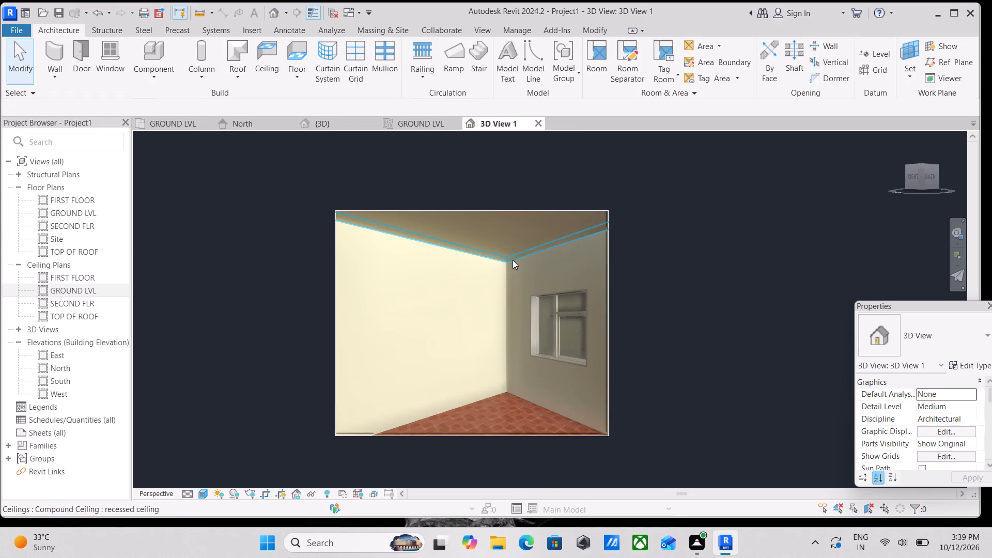
Examine the bedroom's recessed ceiling, wall corner, window and tiled floor in the 3D View 1 camera view.
{"action": "scroll", "coordinate": [513, 260], "scroll_direction": "up", "scroll_amount": 1}
{"action": "scroll", "coordinate": [479, 272], "scroll_direction": "down", "scroll_amount": 5}
{"action": "middle_click_drag", "start_coordinate": [504, 283], "coordinate": [503, 274]}
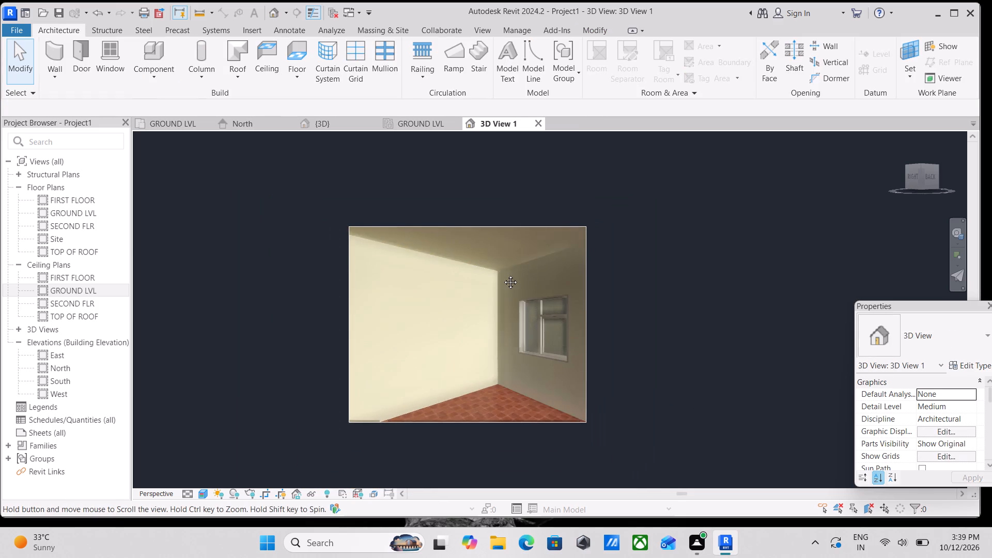
{"action": "middle_click_drag", "start_coordinate": [503, 274], "coordinate": [500, 257]}
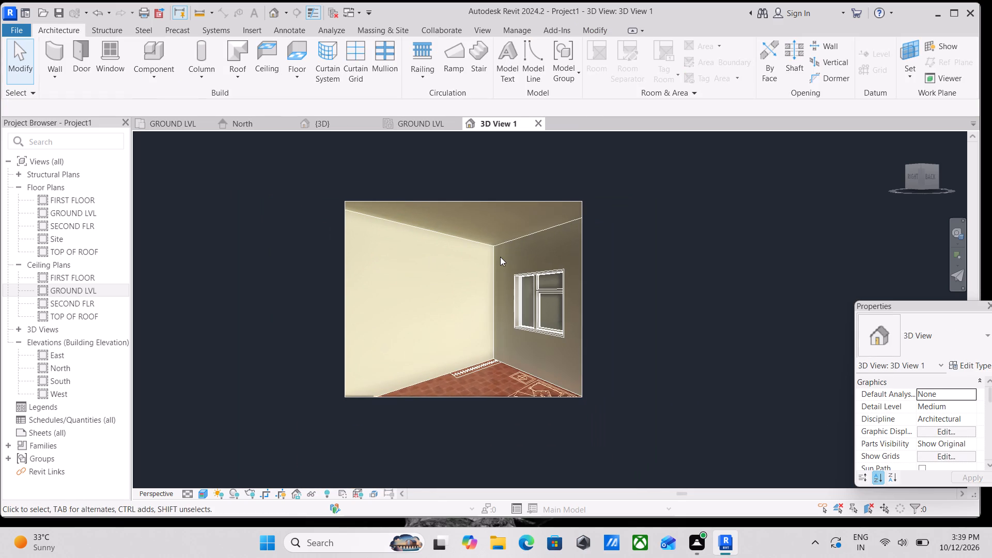
{"action": "scroll", "coordinate": [500, 257], "scroll_direction": "up", "scroll_amount": 3}
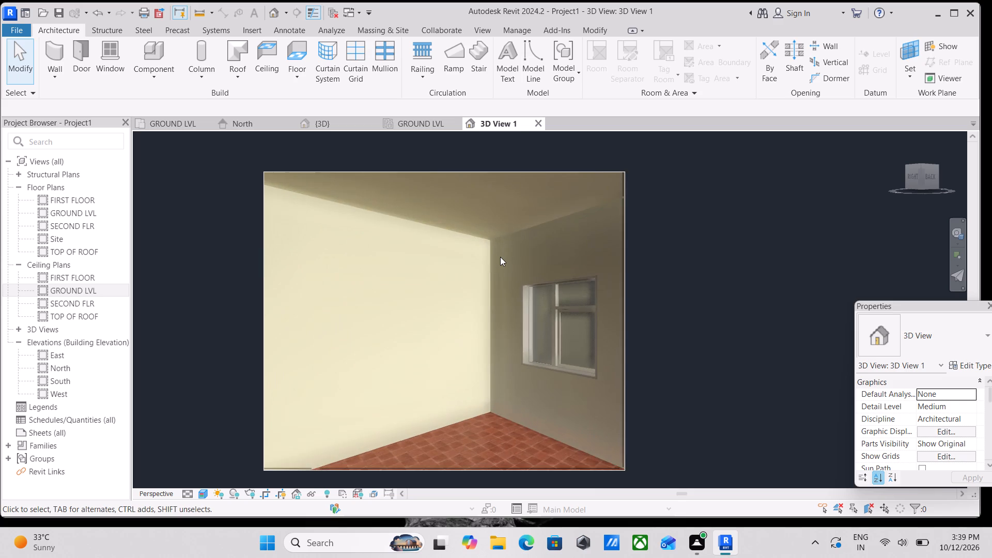
{"action": "scroll", "coordinate": [500, 257], "scroll_direction": "up", "scroll_amount": 5}
{"action": "scroll", "coordinate": [430, 231], "scroll_direction": "up", "scroll_amount": 4}
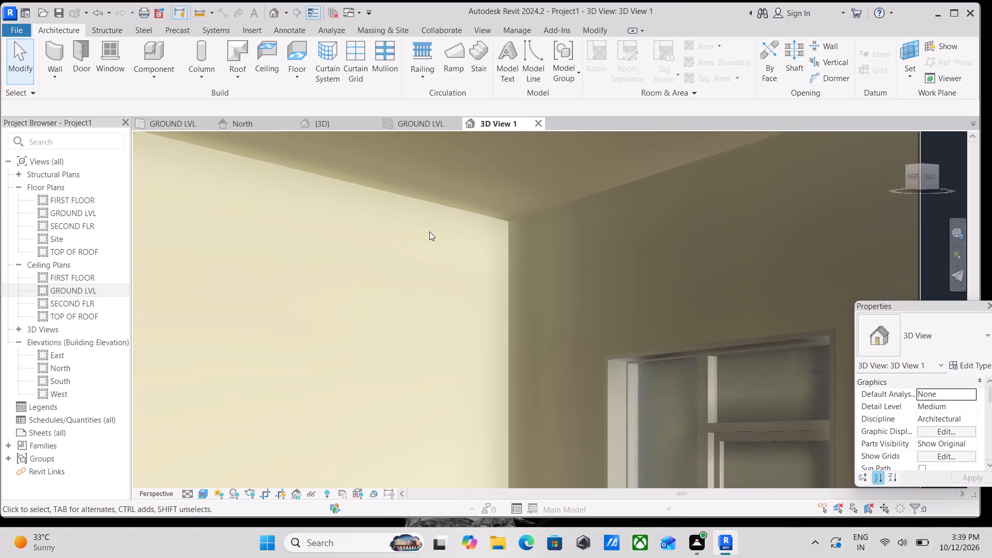
{"action": "scroll", "coordinate": [522, 199], "scroll_direction": "up", "scroll_amount": 9}
{"action": "scroll", "coordinate": [524, 206], "scroll_direction": "down", "scroll_amount": 3}
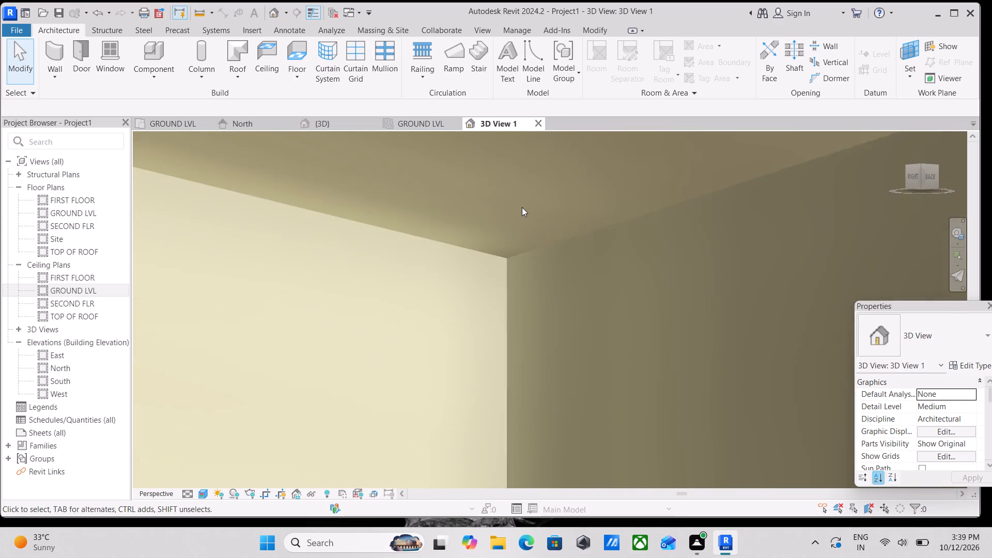
{"action": "scroll", "coordinate": [522, 207], "scroll_direction": "down", "scroll_amount": 11}
{"action": "scroll", "coordinate": [464, 262], "scroll_direction": "down", "scroll_amount": 7}
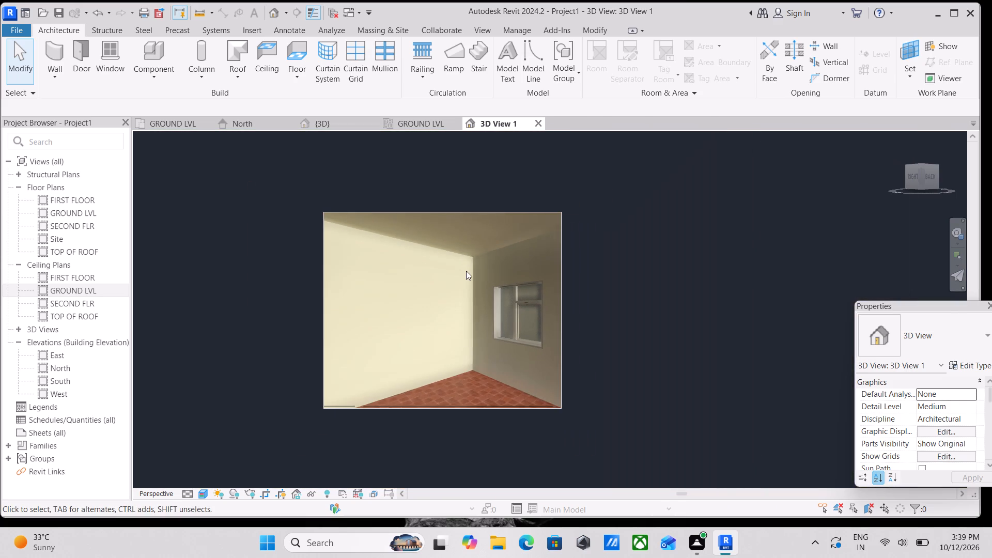
{"action": "middle_click_drag", "start_coordinate": [466, 271], "coordinate": [471, 298]}
{"action": "scroll", "coordinate": [467, 270], "scroll_direction": "up", "scroll_amount": 4}
{"action": "scroll", "coordinate": [467, 270], "scroll_direction": "down", "scroll_amount": 2}
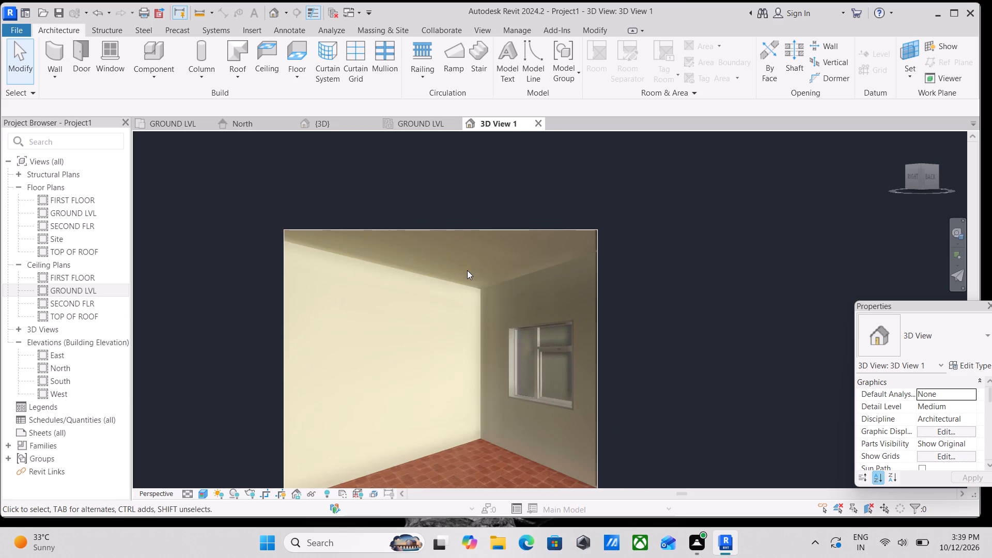
{"action": "middle_click_drag", "start_coordinate": [467, 270], "coordinate": [464, 295]}
{"action": "scroll", "coordinate": [464, 296], "scroll_direction": "down", "scroll_amount": 2}
{"action": "middle_click_drag", "start_coordinate": [464, 296], "coordinate": [465, 317]}
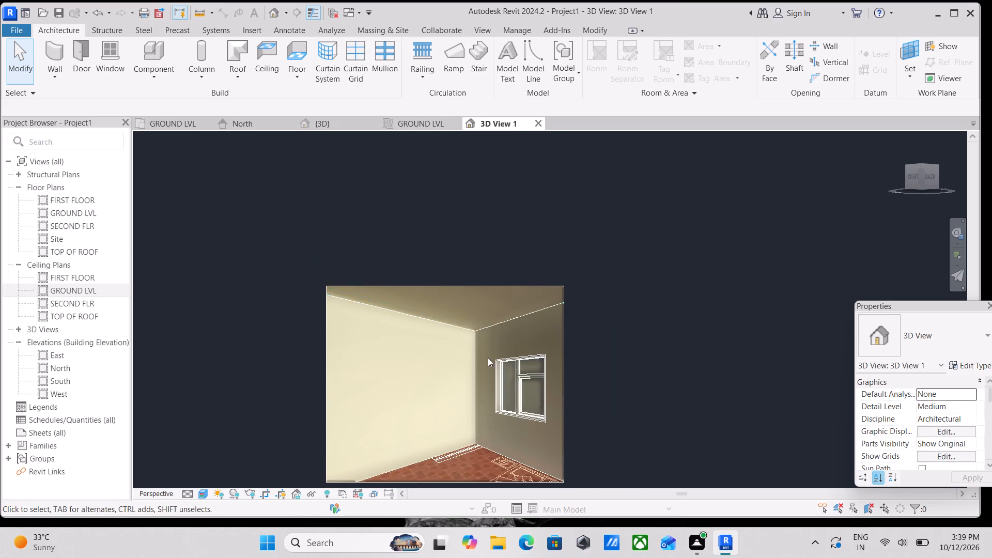
{"action": "scroll", "coordinate": [499, 381], "scroll_direction": "up", "scroll_amount": 14}
{"action": "scroll", "coordinate": [538, 413], "scroll_direction": "down", "scroll_amount": 6}
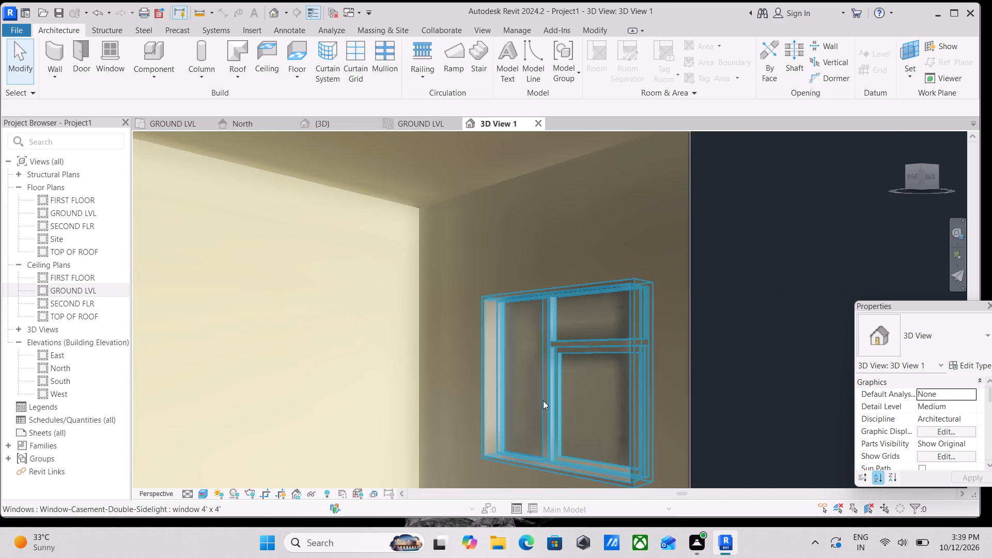
{"action": "scroll", "coordinate": [546, 395], "scroll_direction": "down", "scroll_amount": 5}
{"action": "scroll", "coordinate": [505, 377], "scroll_direction": "down", "scroll_amount": 2}
{"action": "middle_click_drag", "start_coordinate": [505, 377], "coordinate": [522, 352]}
{"action": "middle_click_drag", "start_coordinate": [501, 411], "coordinate": [499, 340]}
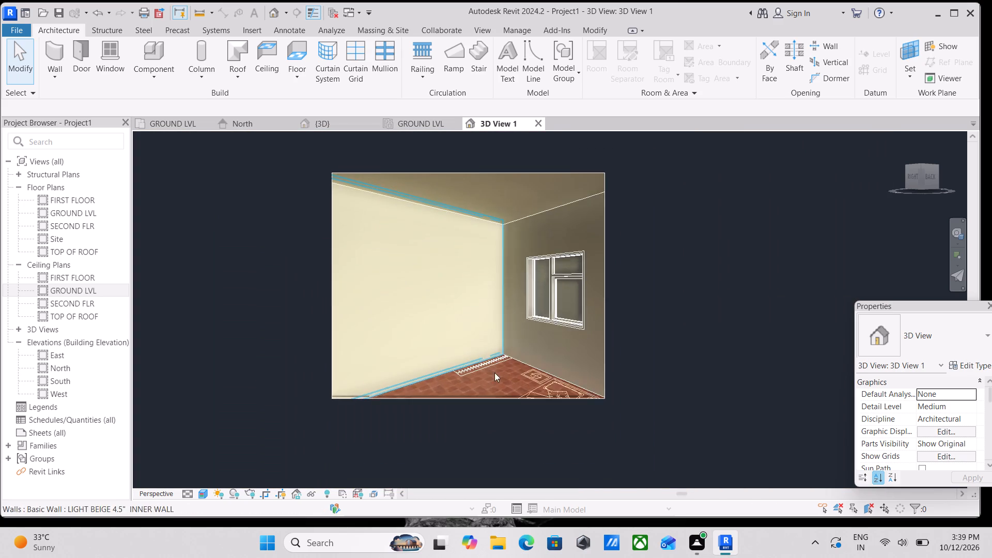
{"action": "scroll", "coordinate": [494, 381], "scroll_direction": "up", "scroll_amount": 13}
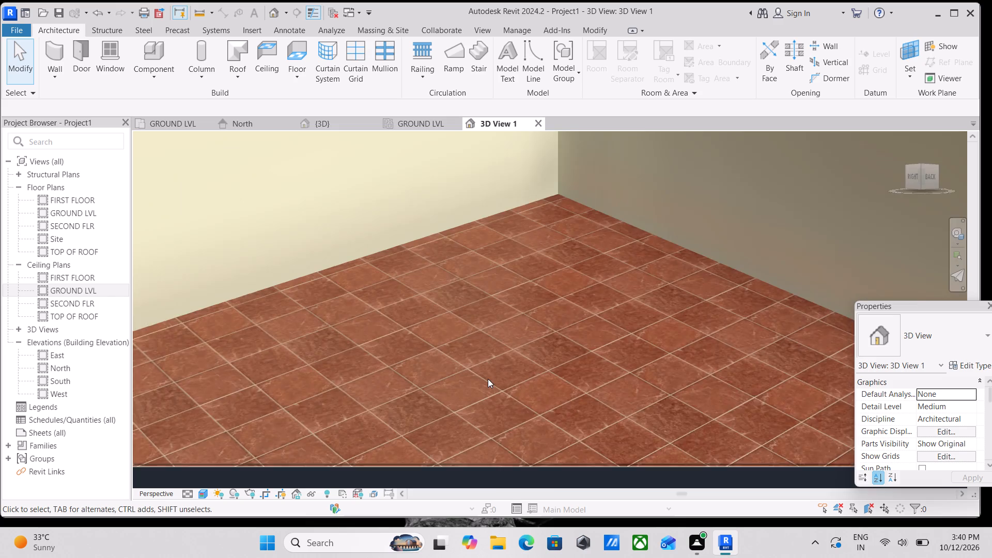
{"action": "scroll", "coordinate": [488, 379], "scroll_direction": "up", "scroll_amount": 8}
{"action": "scroll", "coordinate": [487, 378], "scroll_direction": "down", "scroll_amount": 12}
{"action": "scroll", "coordinate": [481, 380], "scroll_direction": "up", "scroll_amount": 15}
{"action": "scroll", "coordinate": [475, 380], "scroll_direction": "down", "scroll_amount": 11}
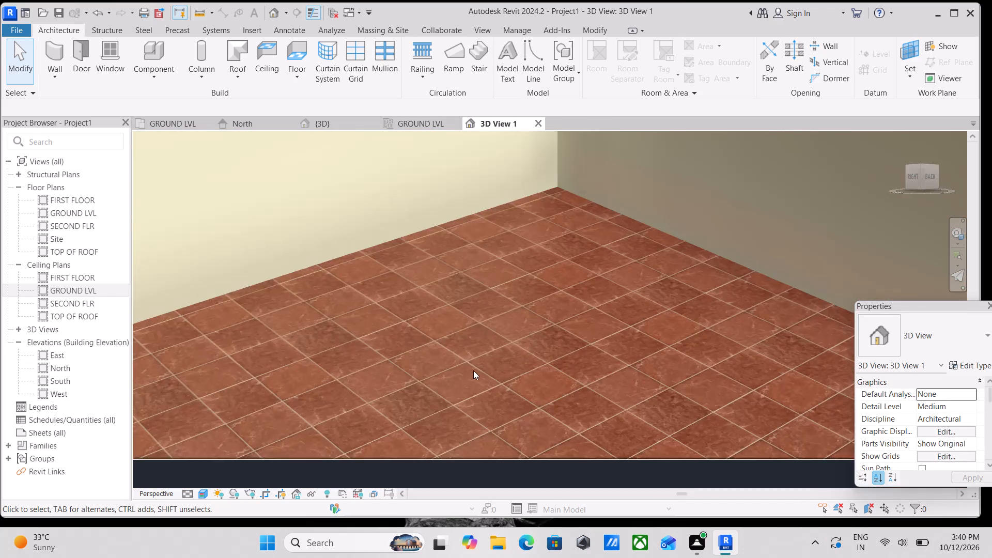
{"action": "scroll", "coordinate": [473, 370], "scroll_direction": "down", "scroll_amount": 10}
{"action": "scroll", "coordinate": [506, 316], "scroll_direction": "down", "scroll_amount": 2}
{"action": "middle_click_drag", "start_coordinate": [505, 322], "coordinate": [489, 378]}
{"action": "middle_click_drag", "start_coordinate": [519, 275], "coordinate": [519, 290]}
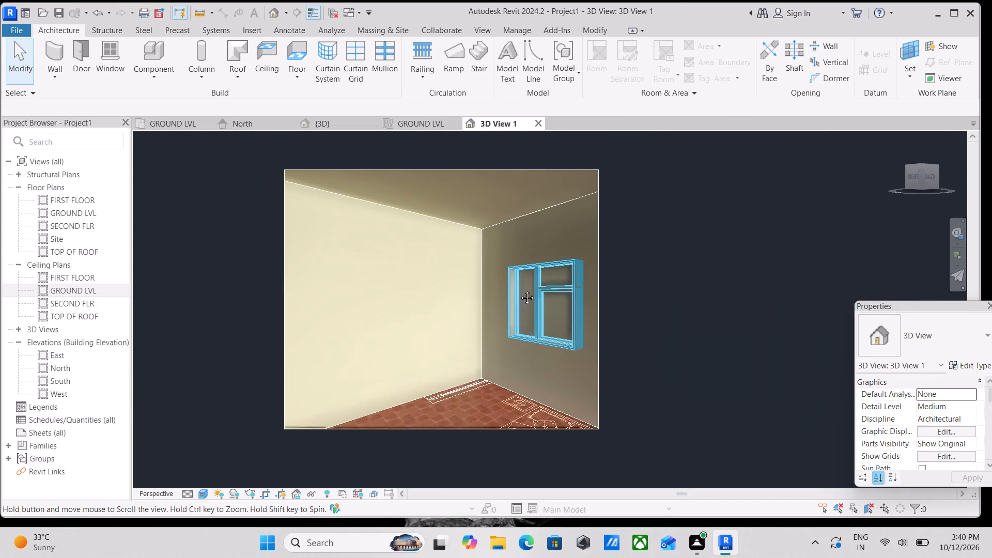
{"action": "middle_click_drag", "start_coordinate": [519, 290], "coordinate": [508, 342]}
{"action": "scroll", "coordinate": [506, 295], "scroll_direction": "up", "scroll_amount": 3}
{"action": "scroll", "coordinate": [506, 295], "scroll_direction": "down", "scroll_amount": 3}
{"action": "middle_click_drag", "start_coordinate": [505, 297], "coordinate": [500, 334]}
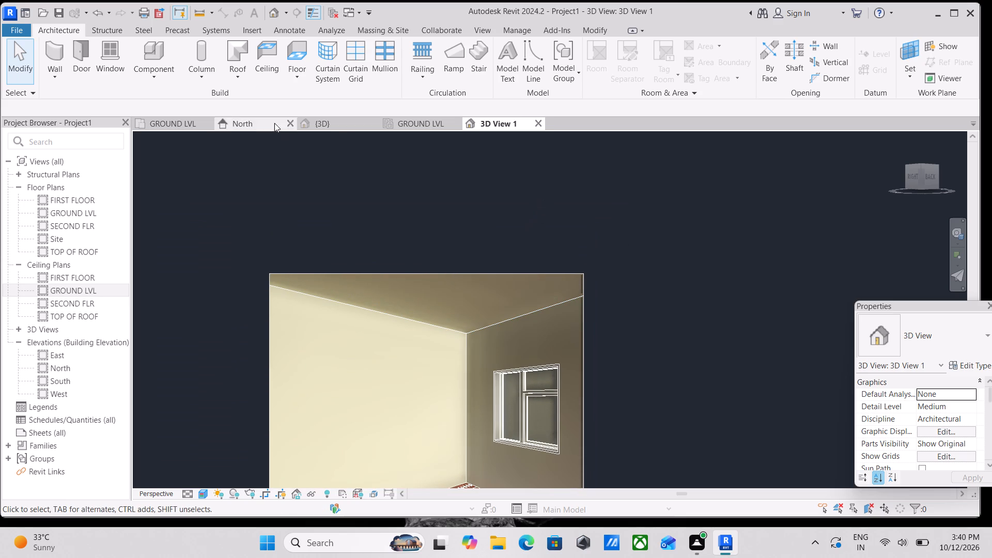
Select the bedroom's recessed ceiling in the 3D model and set its height offset to 9'6" in the GROUND LVL ceiling plan.
{"action": "left_click", "coordinate": [317, 125]}
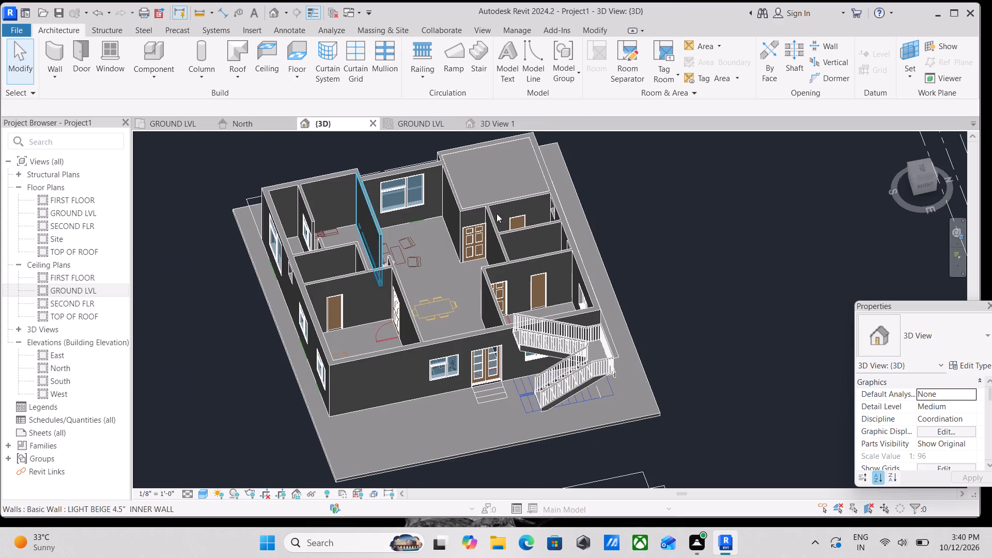
{"action": "scroll", "coordinate": [503, 209], "scroll_direction": "up", "scroll_amount": 3}
{"action": "scroll", "coordinate": [426, 164], "scroll_direction": "up", "scroll_amount": 2}
{"action": "middle_click_drag", "start_coordinate": [457, 180], "coordinate": [459, 242]}
{"action": "scroll", "coordinate": [457, 193], "scroll_direction": "up", "scroll_amount": 1}
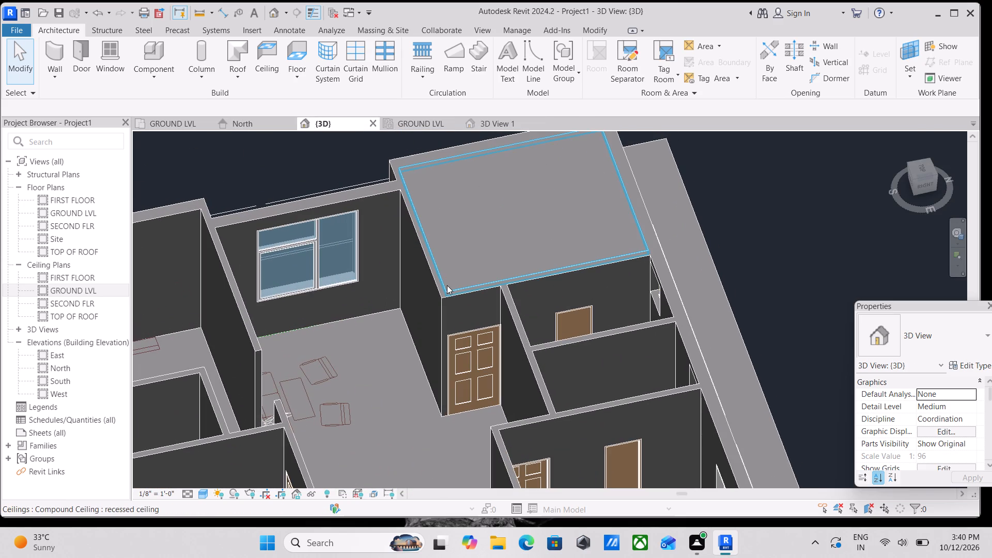
{"action": "left_click", "coordinate": [446, 290]}
{"action": "scroll", "coordinate": [559, 232], "scroll_direction": "down", "scroll_amount": 1}
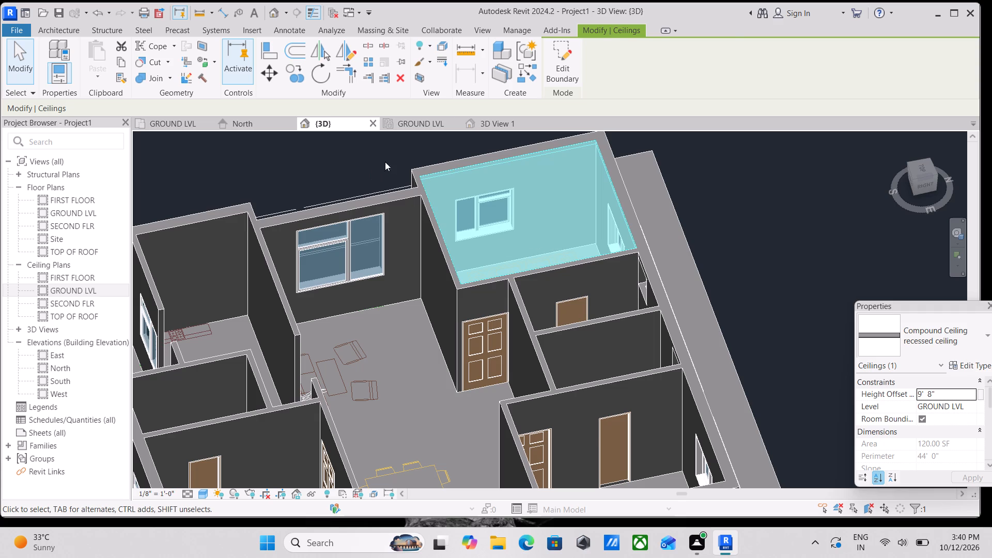
{"action": "left_click", "coordinate": [420, 121]}
{"action": "scroll", "coordinate": [437, 193], "scroll_direction": "down", "scroll_amount": 2}
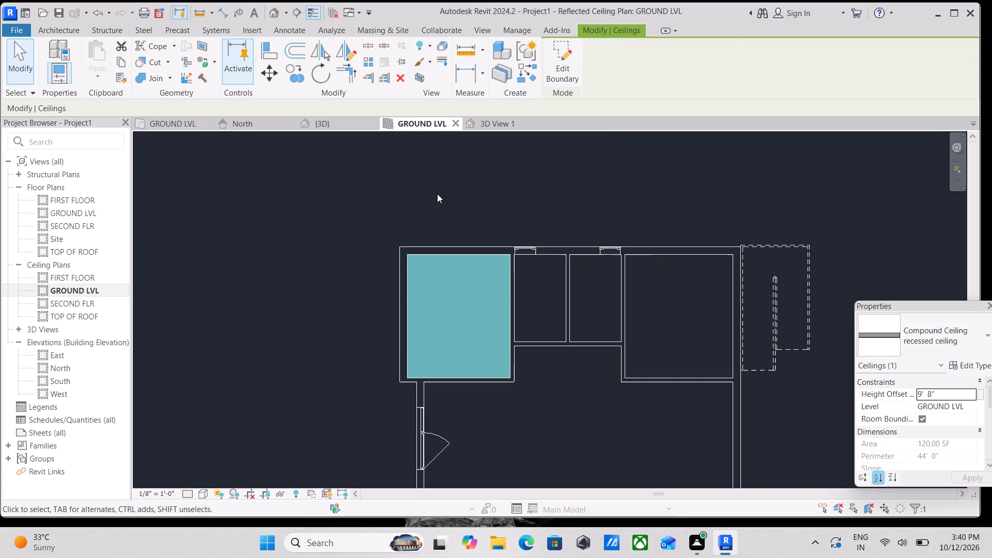
{"action": "left_click", "coordinate": [935, 388]}
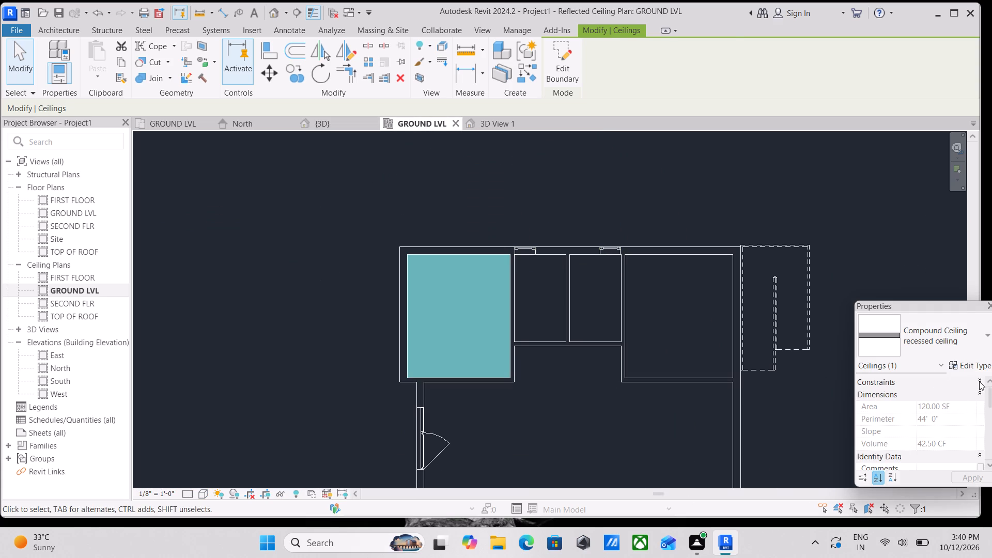
{"action": "left_click", "coordinate": [979, 381]}
{"action": "left_click", "coordinate": [932, 394]}
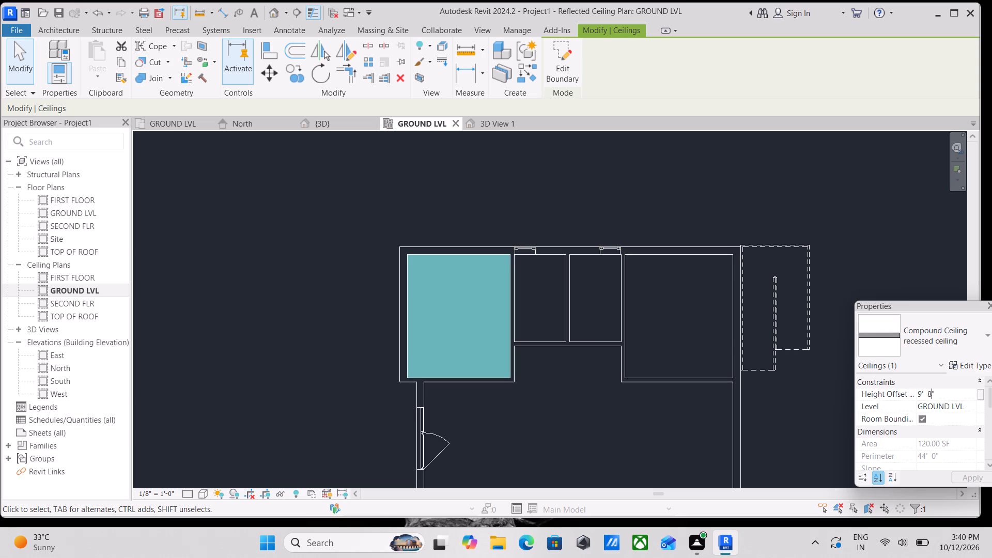
{"action": "left_click_drag", "start_coordinate": [936, 394], "coordinate": [929, 394]}
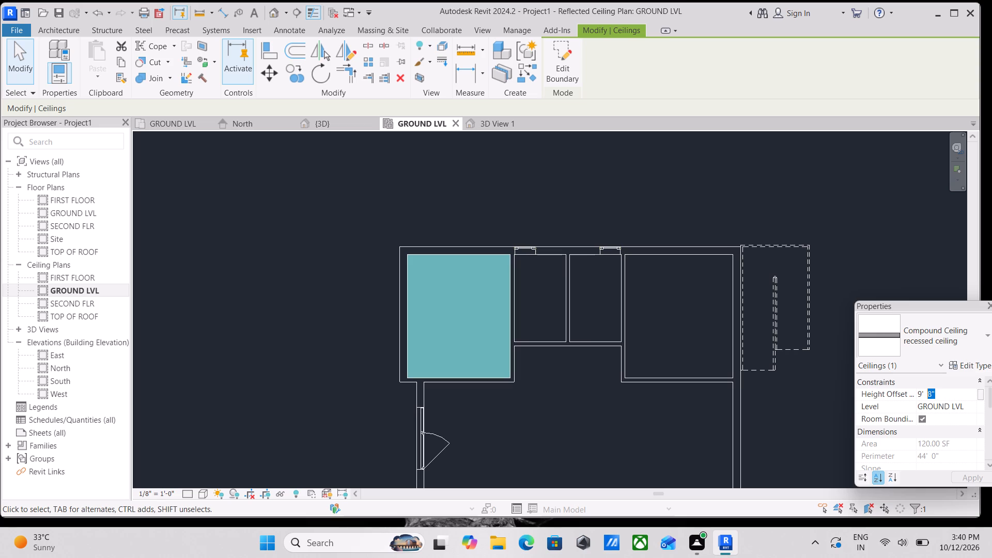
{"action": "key", "text": "6"}
{"action": "key", "text": "shift+quotedbl"}
{"action": "key", "text": "Return"}
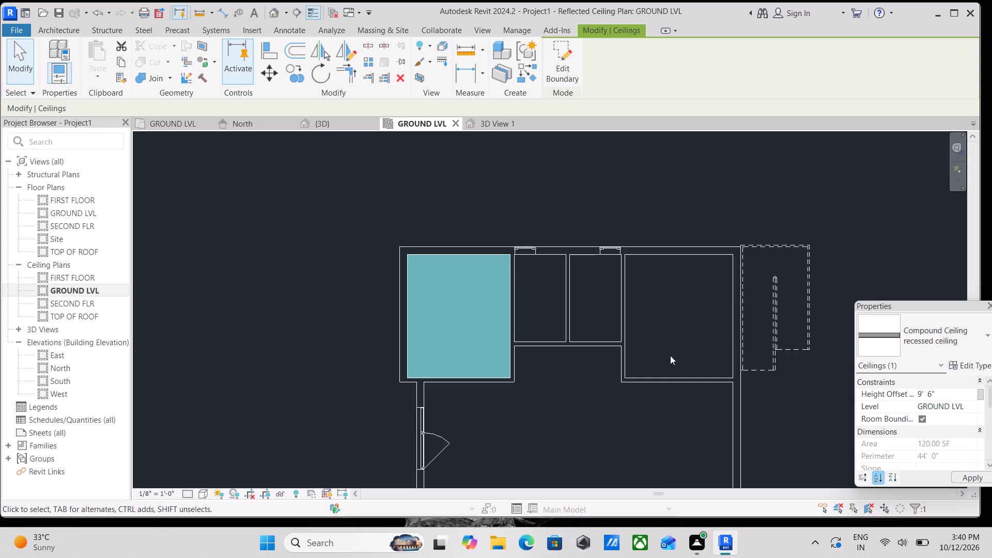
{"action": "scroll", "coordinate": [645, 347], "scroll_direction": "up", "scroll_amount": 2}
{"action": "key", "text": "Escape"}
Start a sketched ceiling of the recessed ceiling type on GROUND LVL with a height offset of 9'2".
{"action": "scroll", "coordinate": [476, 268], "scroll_direction": "up", "scroll_amount": 1}
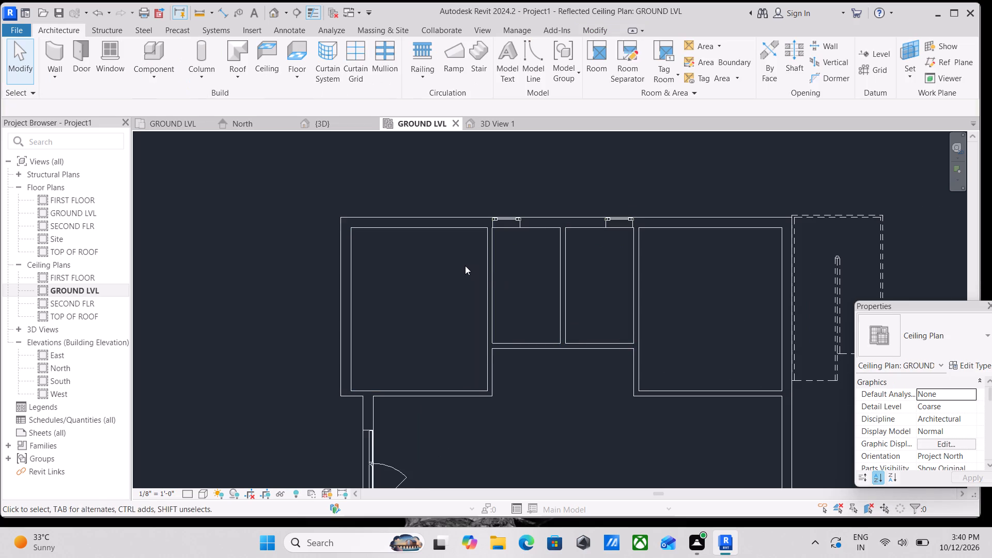
{"action": "scroll", "coordinate": [476, 259], "scroll_direction": "down", "scroll_amount": 3}
{"action": "middle_click_drag", "start_coordinate": [476, 259], "coordinate": [549, 266]}
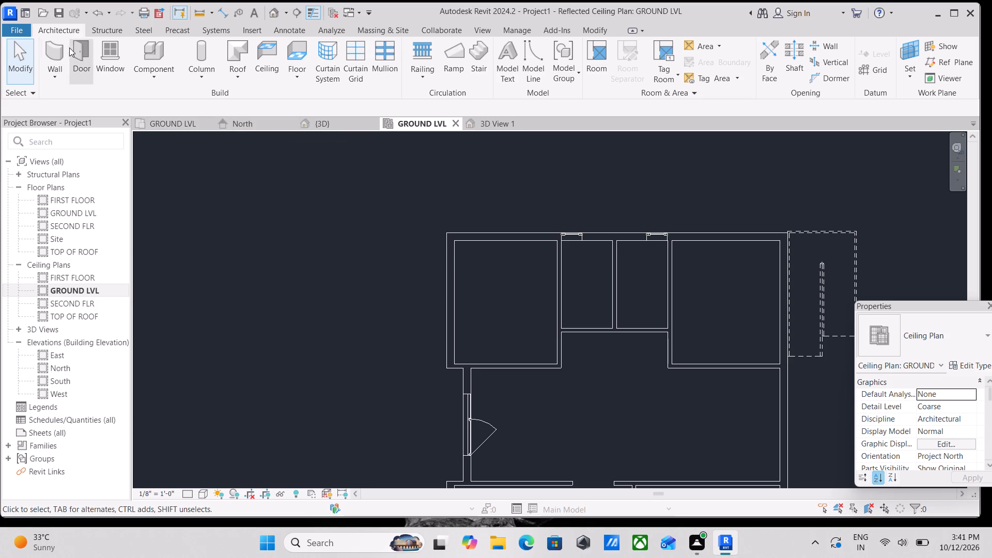
{"action": "left_click", "coordinate": [270, 71]}
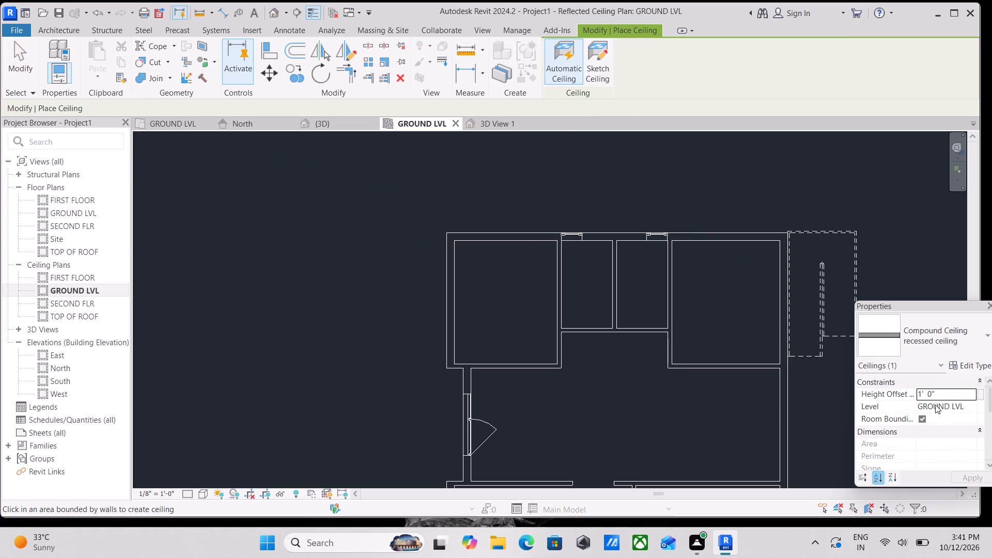
{"action": "scroll", "coordinate": [939, 406], "scroll_direction": "up", "scroll_amount": 1}
{"action": "left_click", "coordinate": [948, 389]}
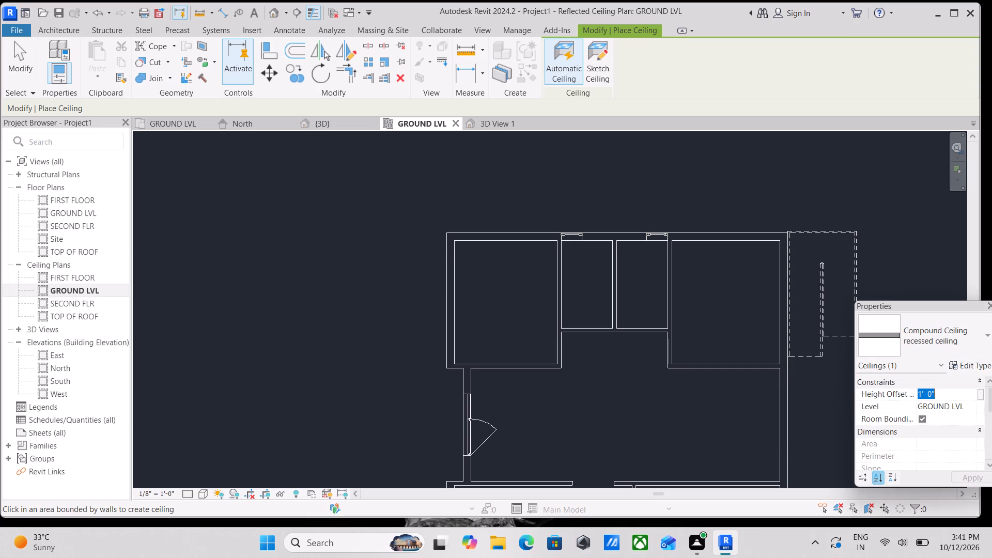
{"action": "key", "text": "BackSpace"}
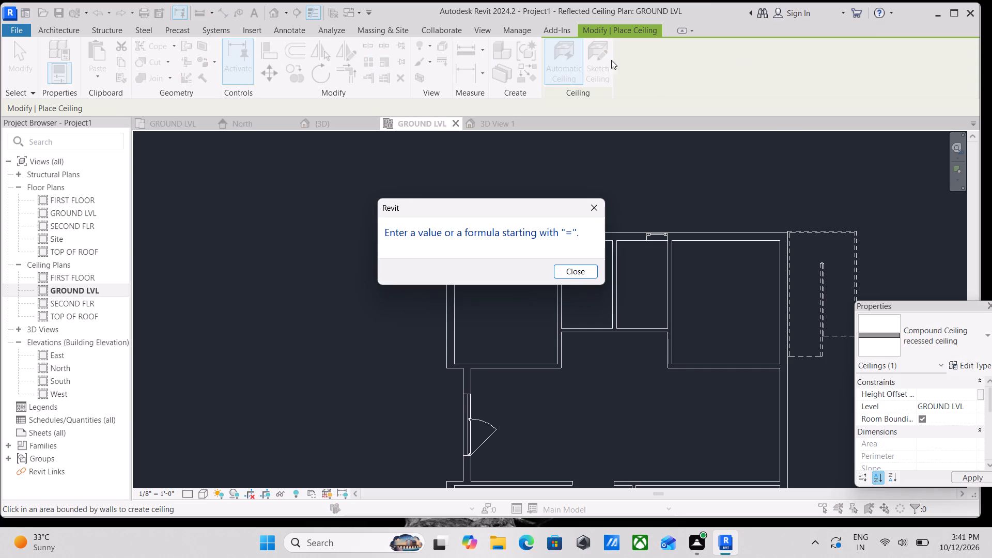
{"action": "left_click", "coordinate": [583, 273]}
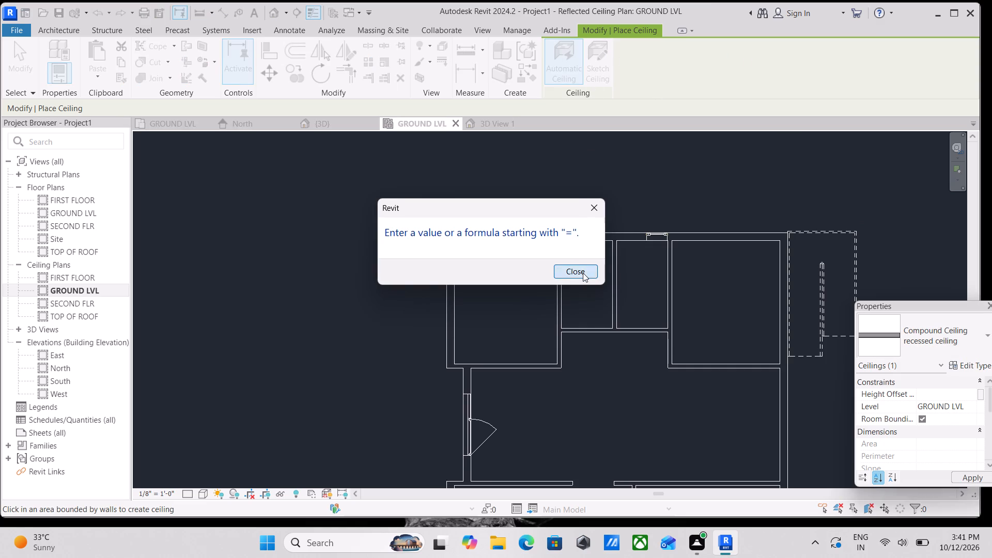
{"action": "left_click", "coordinate": [592, 61]}
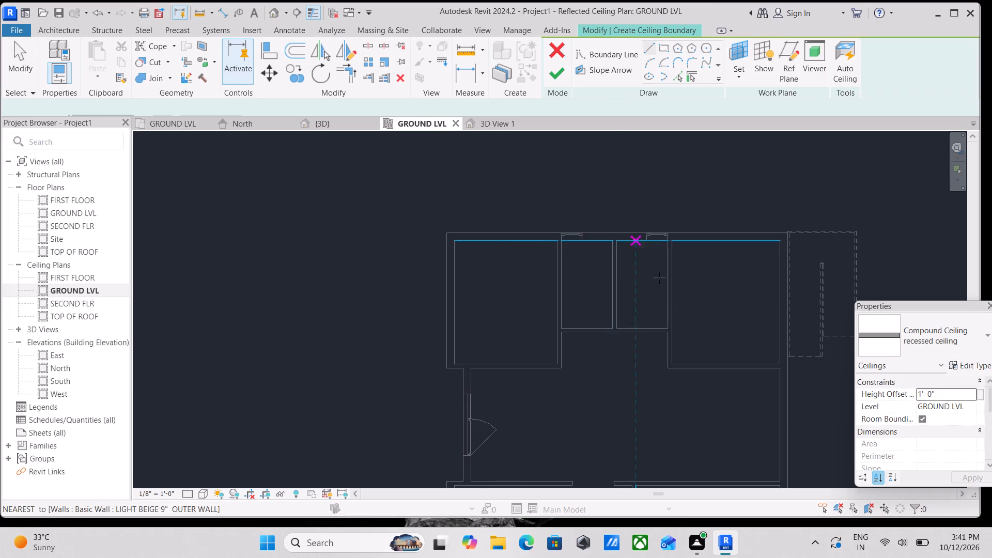
{"action": "scroll", "coordinate": [463, 226], "scroll_direction": "up", "scroll_amount": 4}
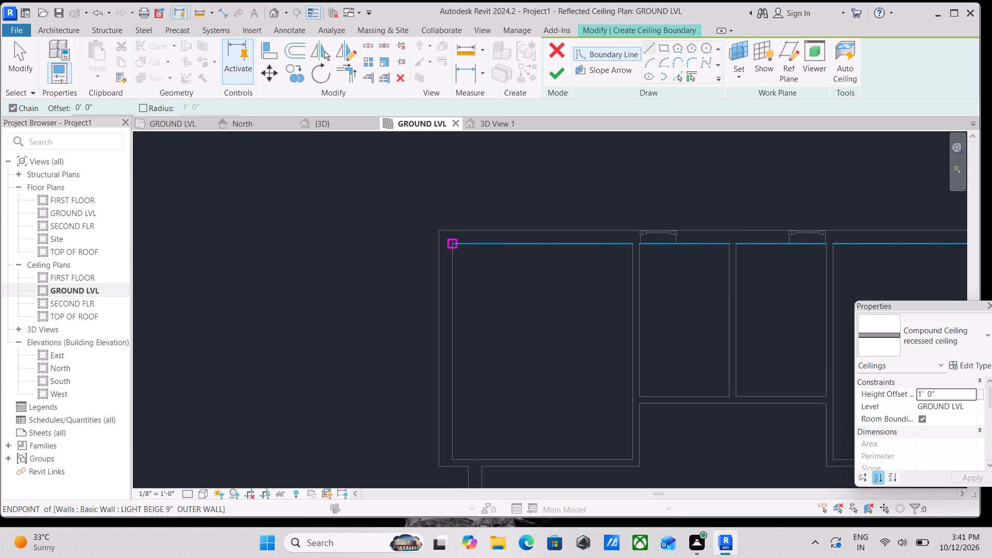
{"action": "scroll", "coordinate": [453, 246], "scroll_direction": "up", "scroll_amount": 4}
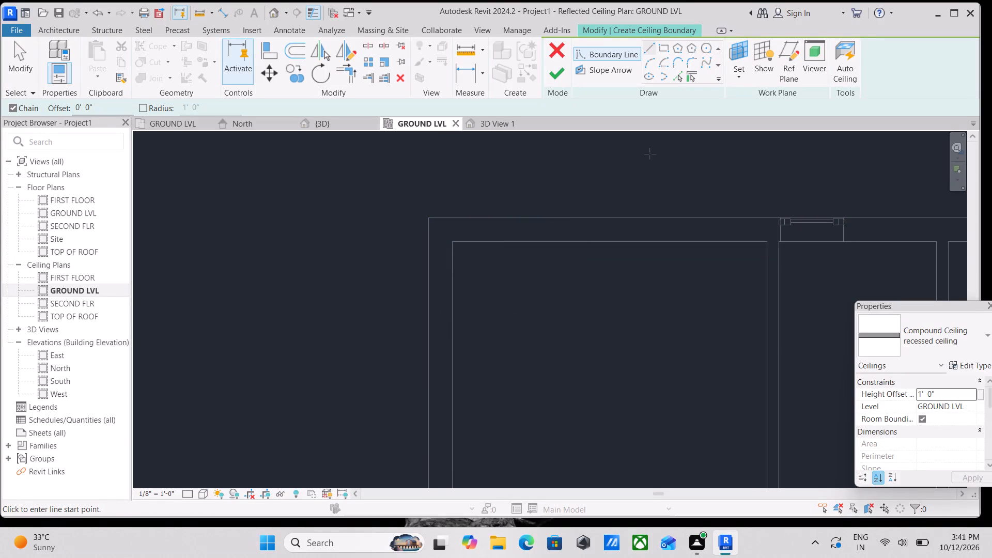
{"action": "scroll", "coordinate": [633, 158], "scroll_direction": "down", "scroll_amount": 4}
{"action": "middle_click_drag", "start_coordinate": [634, 171], "coordinate": [536, 179]}
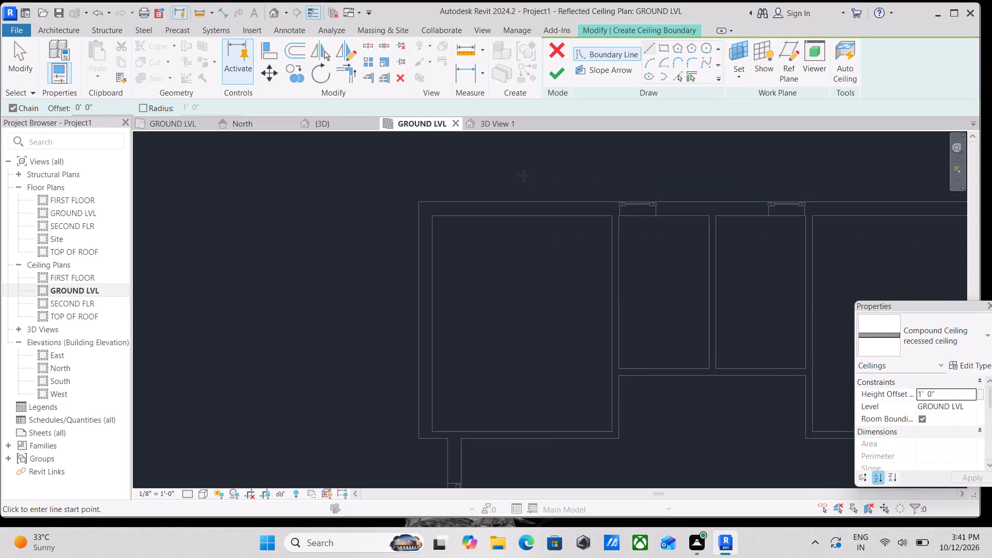
{"action": "left_click", "coordinate": [661, 45]}
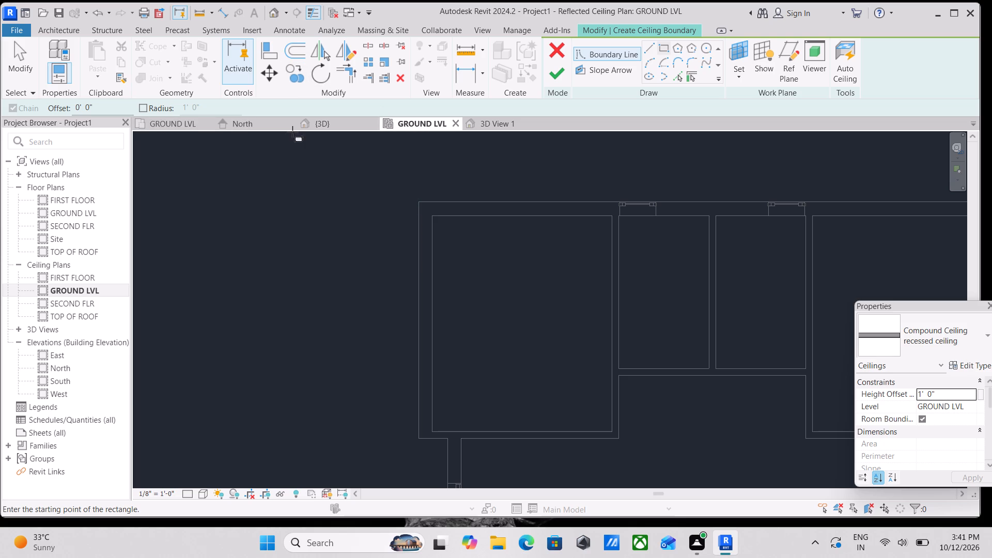
{"action": "scroll", "coordinate": [295, 132], "scroll_direction": "up", "scroll_amount": 3}
{"action": "scroll", "coordinate": [525, 246], "scroll_direction": "up", "scroll_amount": 2}
{"action": "middle_click_drag", "start_coordinate": [530, 190], "coordinate": [368, 185]}
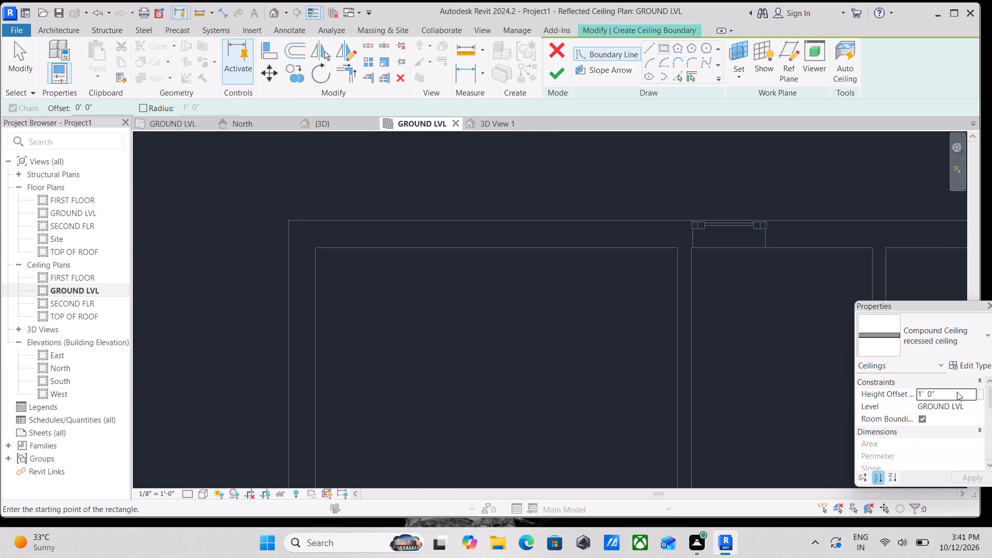
{"action": "left_click", "coordinate": [942, 393]}
{"action": "key", "text": "9"}
{"action": "key", "text": "apostrophe"}
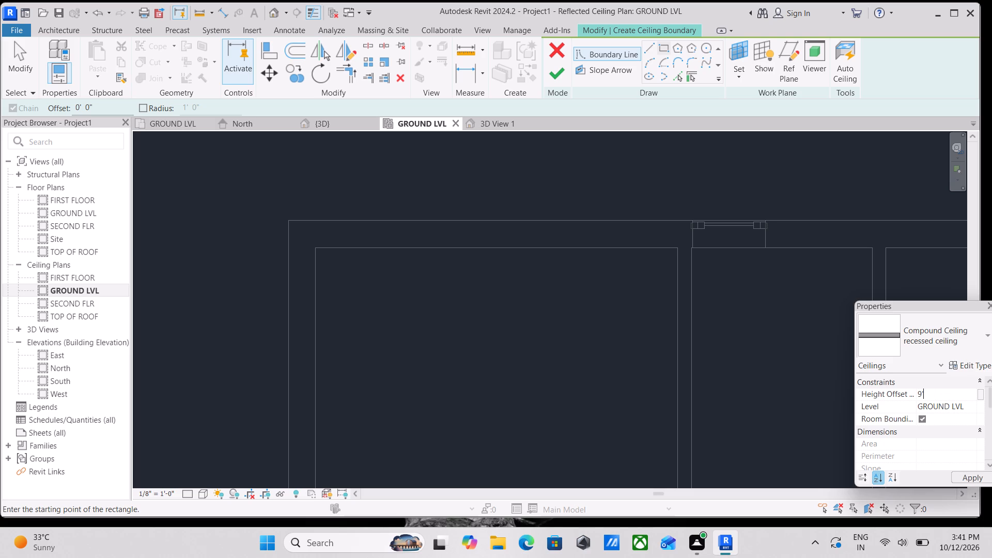
{"action": "key", "text": "2"}
{"action": "key", "text": "shift+quotedbl"}
{"action": "key", "text": "Return"}
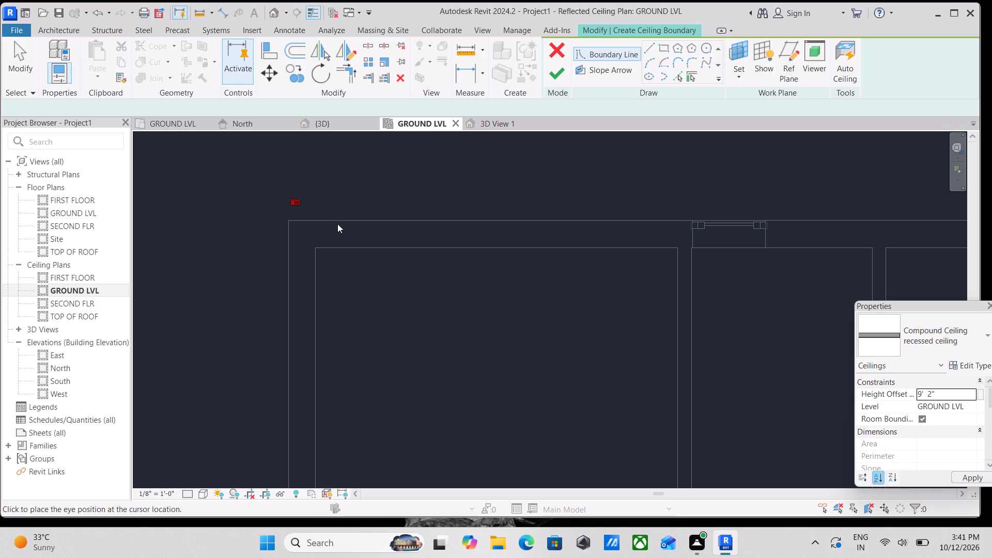
{"action": "key", "text": "Escape"}
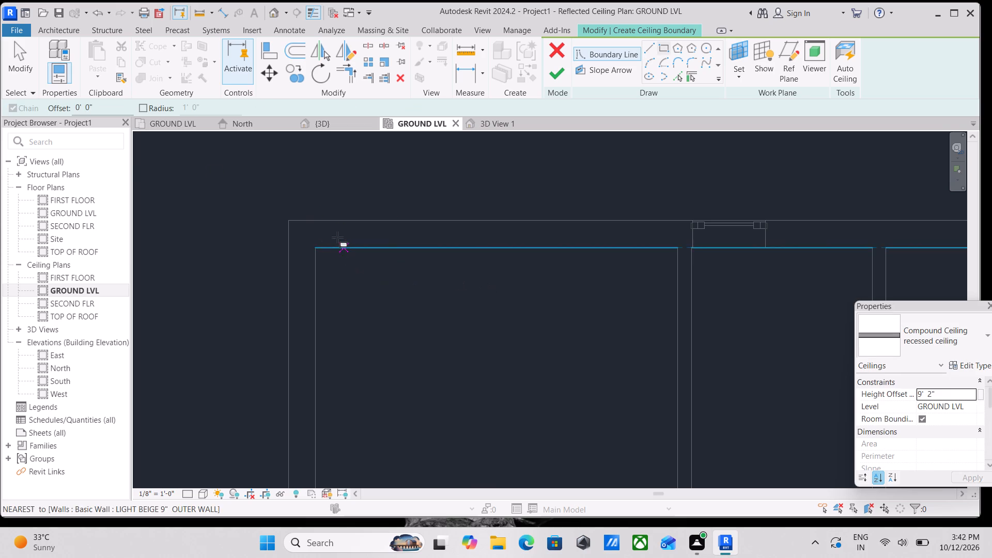
Draw the rectangular outer ceiling boundary along the bedroom's inner wall faces, from corner to opposite corner.
{"action": "left_click", "coordinate": [318, 250]}
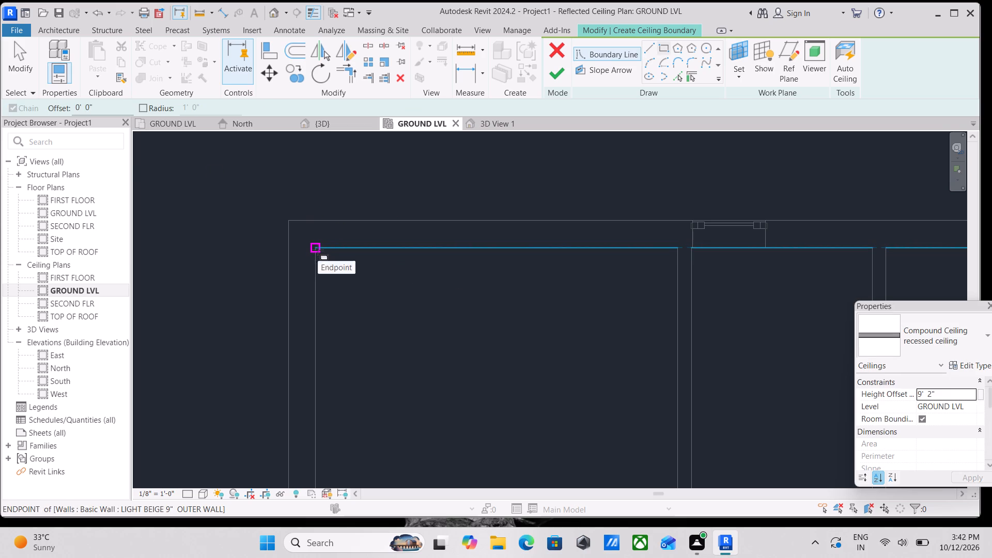
{"action": "scroll", "coordinate": [423, 336], "scroll_direction": "down", "scroll_amount": 1}
{"action": "middle_click_drag", "start_coordinate": [423, 336], "coordinate": [353, 189]}
{"action": "scroll", "coordinate": [451, 357], "scroll_direction": "down", "scroll_amount": 1}
{"action": "middle_click_drag", "start_coordinate": [451, 357], "coordinate": [417, 218]}
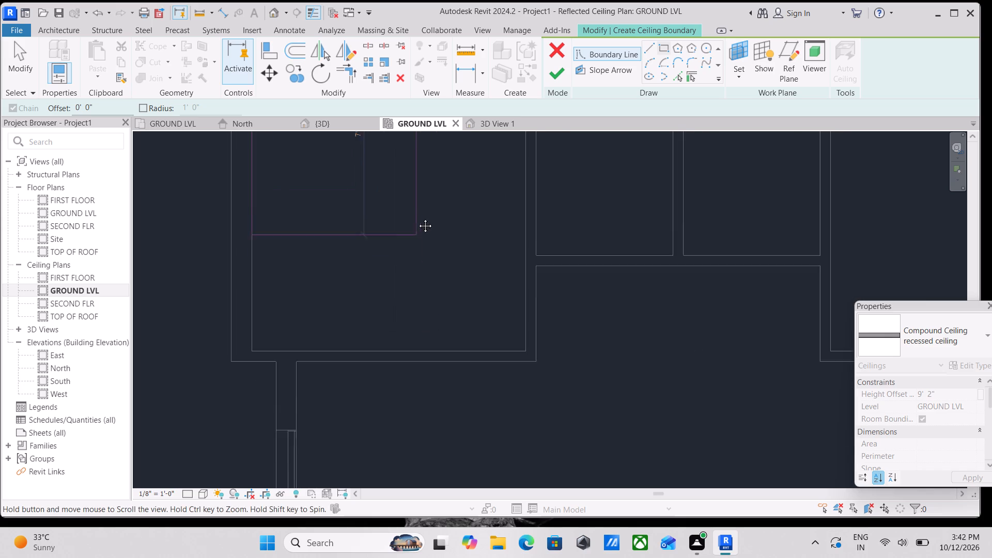
{"action": "middle_click_drag", "start_coordinate": [417, 218], "coordinate": [417, 217]}
{"action": "left_click", "coordinate": [527, 331]}
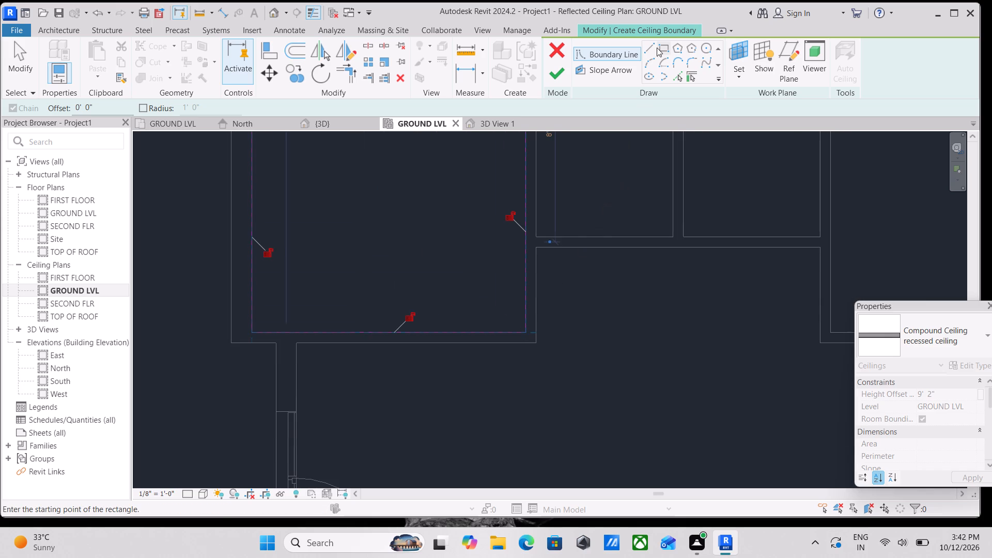
Draw a second rectangle offset 1'0" inward from the bedroom's walls, then finish the border-shaped ceiling and deselect it.
{"action": "middle_click_drag", "start_coordinate": [640, 169], "coordinate": [658, 269]}
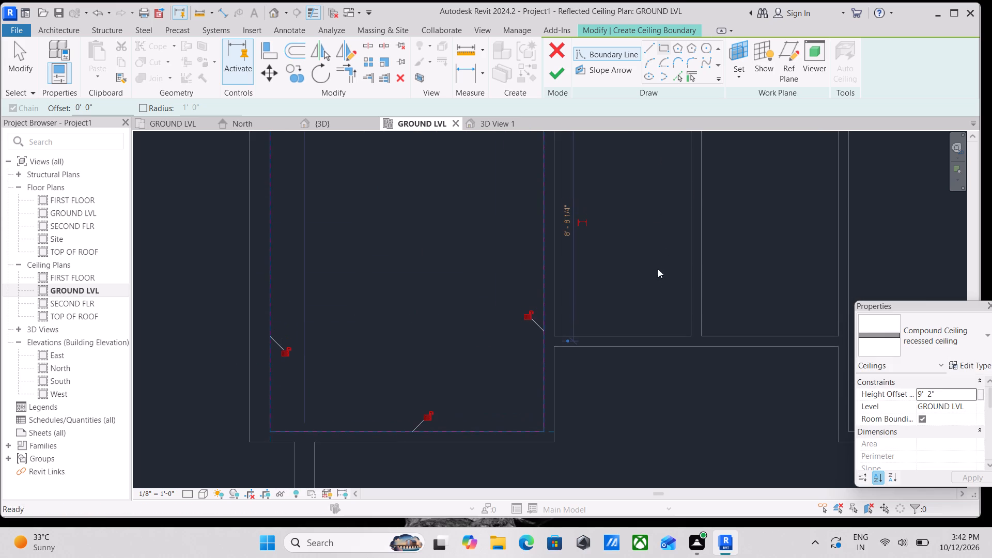
{"action": "scroll", "coordinate": [662, 55], "scroll_direction": "up", "scroll_amount": 2}
{"action": "scroll", "coordinate": [675, 219], "scroll_direction": "down", "scroll_amount": 1}
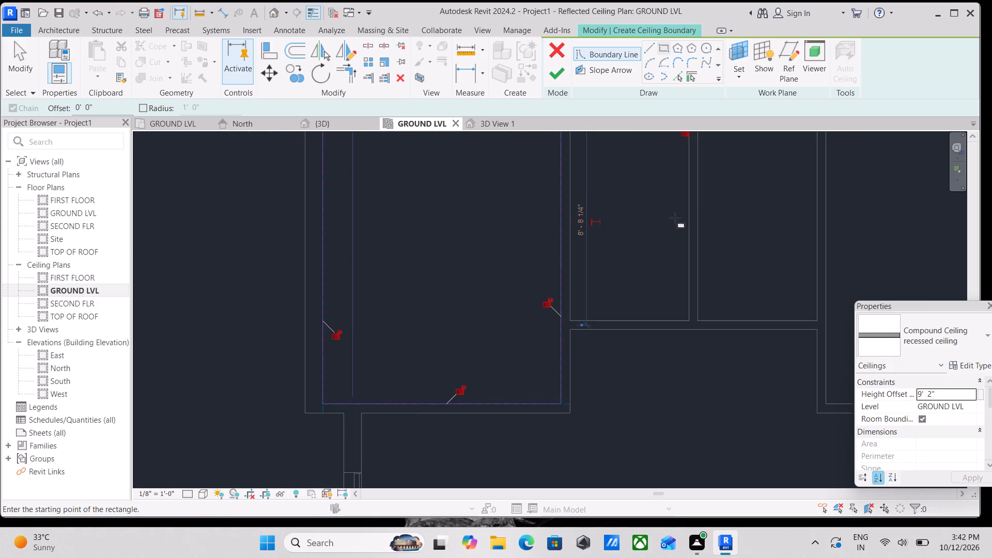
{"action": "middle_click_drag", "start_coordinate": [675, 218], "coordinate": [695, 337]}
{"action": "middle_click_drag", "start_coordinate": [690, 263], "coordinate": [679, 316]}
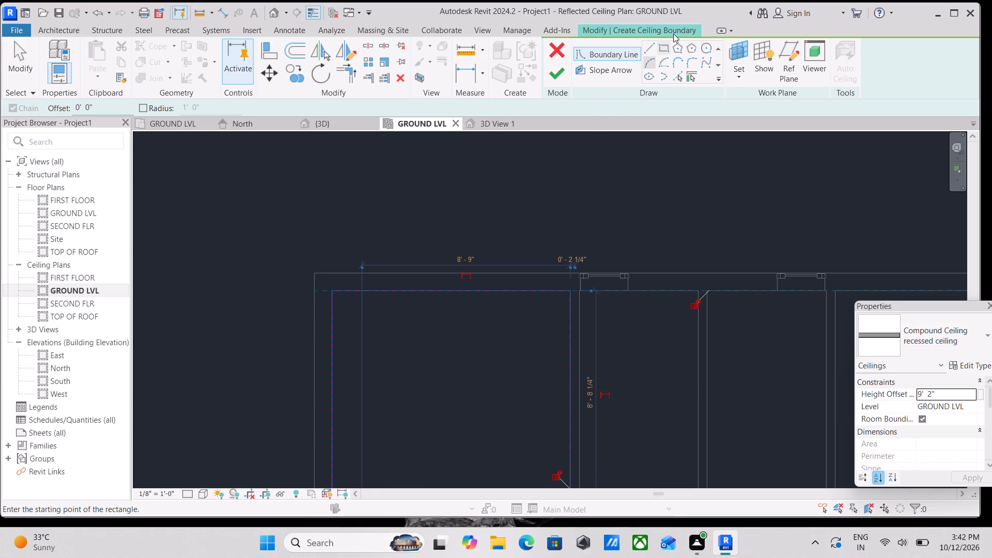
{"action": "left_click", "coordinate": [662, 47]}
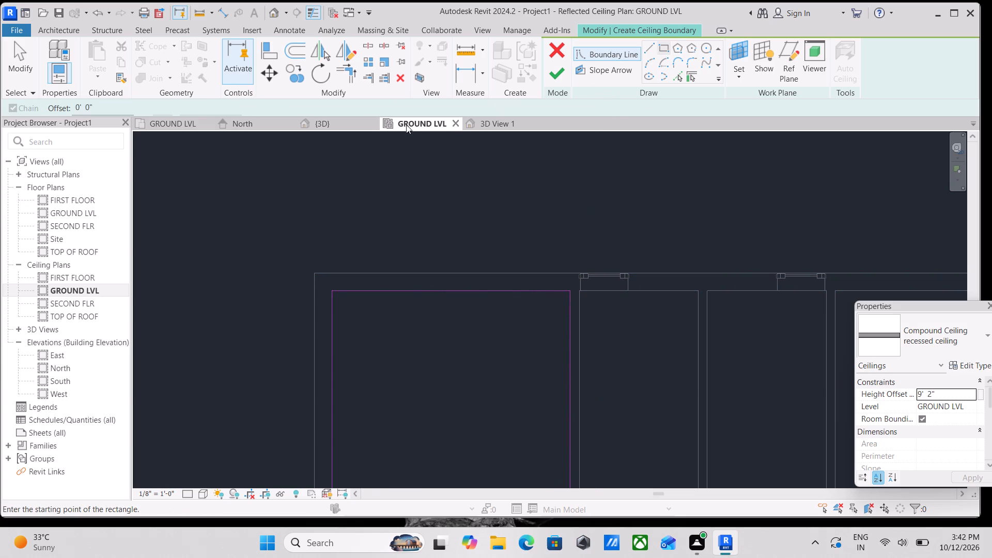
{"action": "left_click_drag", "start_coordinate": [104, 107], "coordinate": [14, 108]}
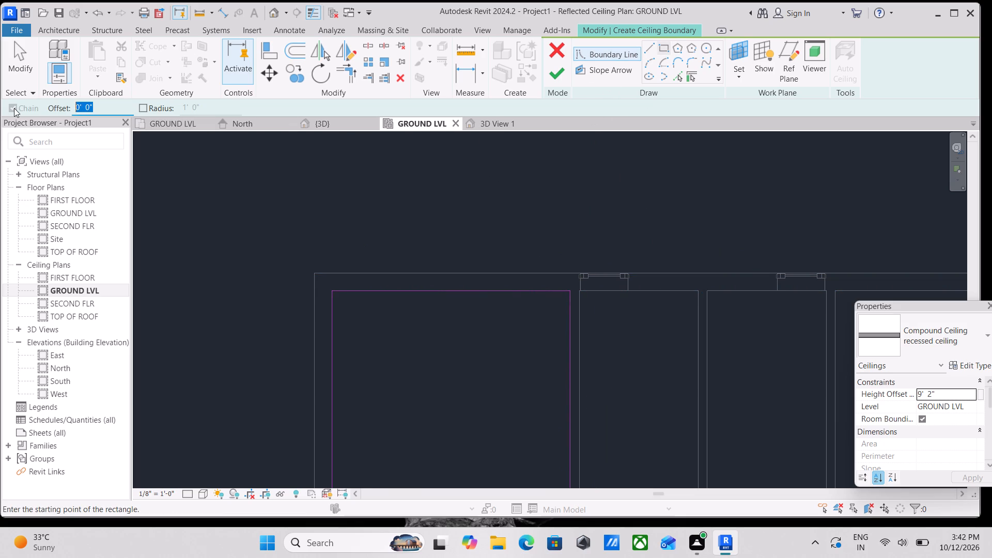
{"action": "type", "text": "1'"}
{"action": "left_click", "coordinate": [331, 295]}
{"action": "key", "text": "space"}
{"action": "scroll", "coordinate": [448, 400], "scroll_direction": "down", "scroll_amount": 1}
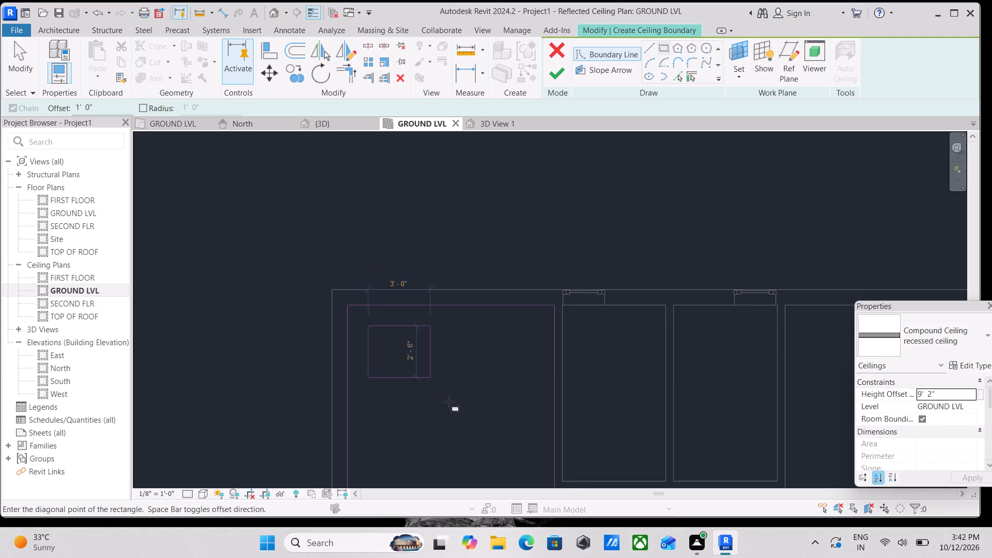
{"action": "scroll", "coordinate": [449, 401], "scroll_direction": "down", "scroll_amount": 1}
{"action": "middle_click_drag", "start_coordinate": [449, 401], "coordinate": [425, 301]}
{"action": "middle_click_drag", "start_coordinate": [478, 388], "coordinate": [431, 293]}
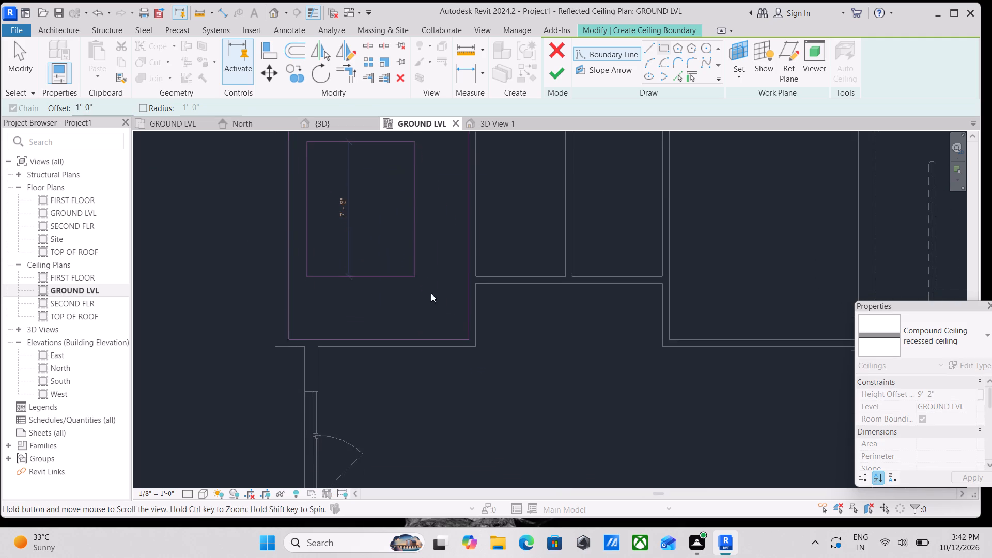
{"action": "left_click", "coordinate": [468, 336]}
{"action": "scroll", "coordinate": [412, 254], "scroll_direction": "down", "scroll_amount": 1}
{"action": "middle_click_drag", "start_coordinate": [412, 254], "coordinate": [458, 303]}
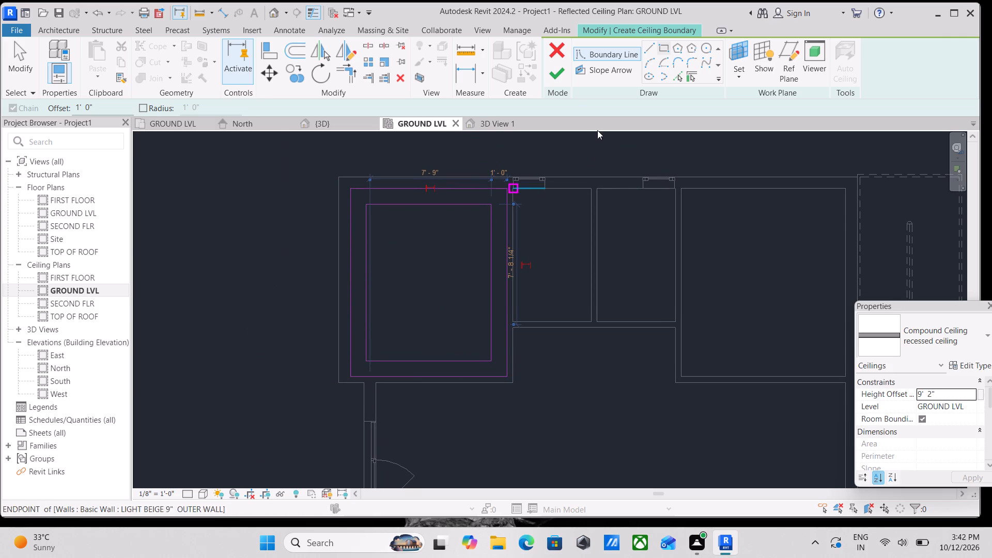
{"action": "left_click", "coordinate": [560, 72]}
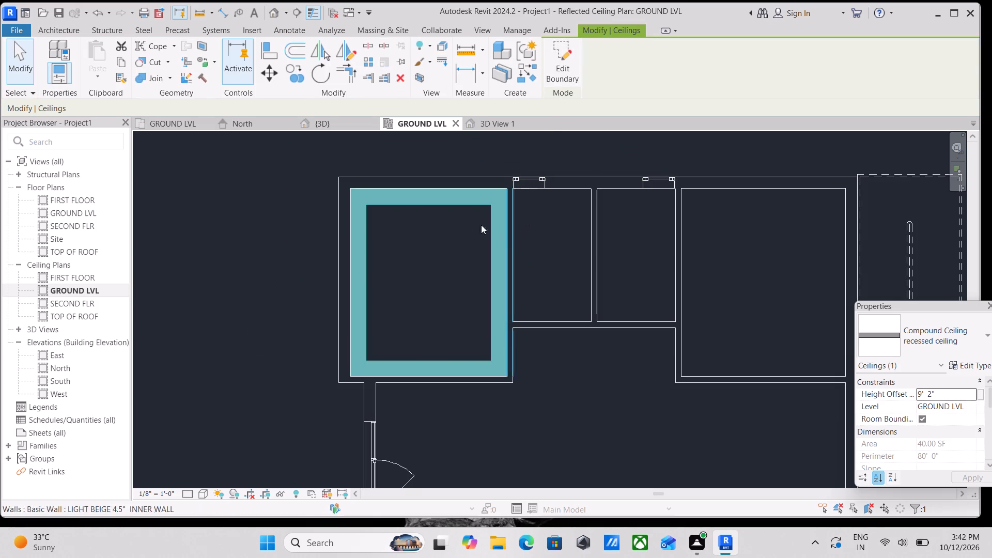
{"action": "scroll", "coordinate": [275, 148], "scroll_direction": "down", "scroll_amount": 2}
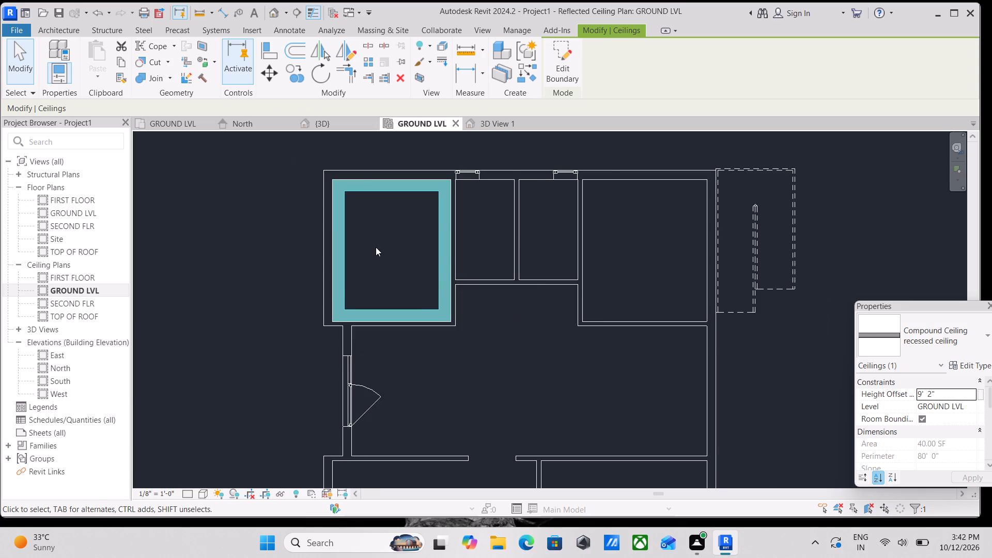
{"action": "scroll", "coordinate": [376, 247], "scroll_direction": "up", "scroll_amount": 2}
{"action": "scroll", "coordinate": [395, 220], "scroll_direction": "down", "scroll_amount": 1}
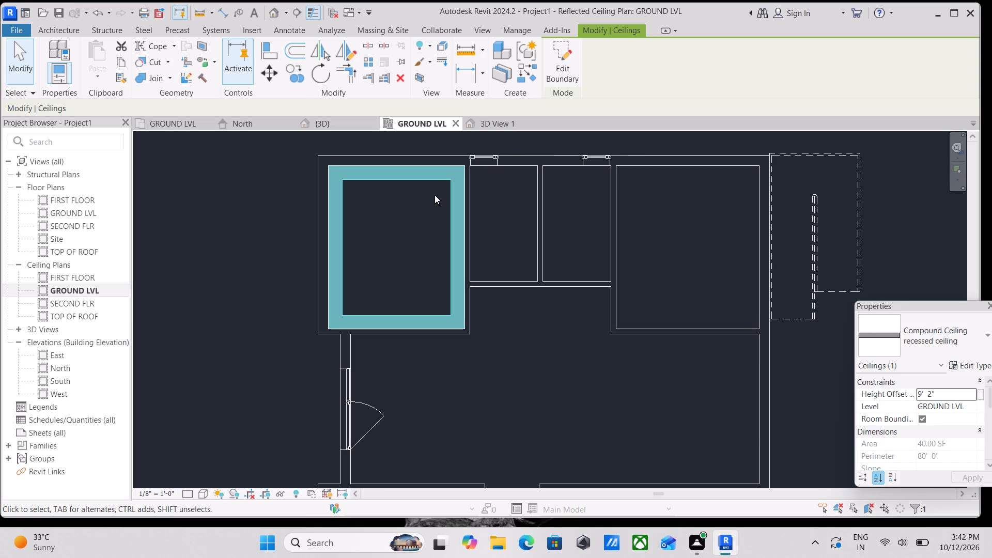
{"action": "key", "text": "Escape"}
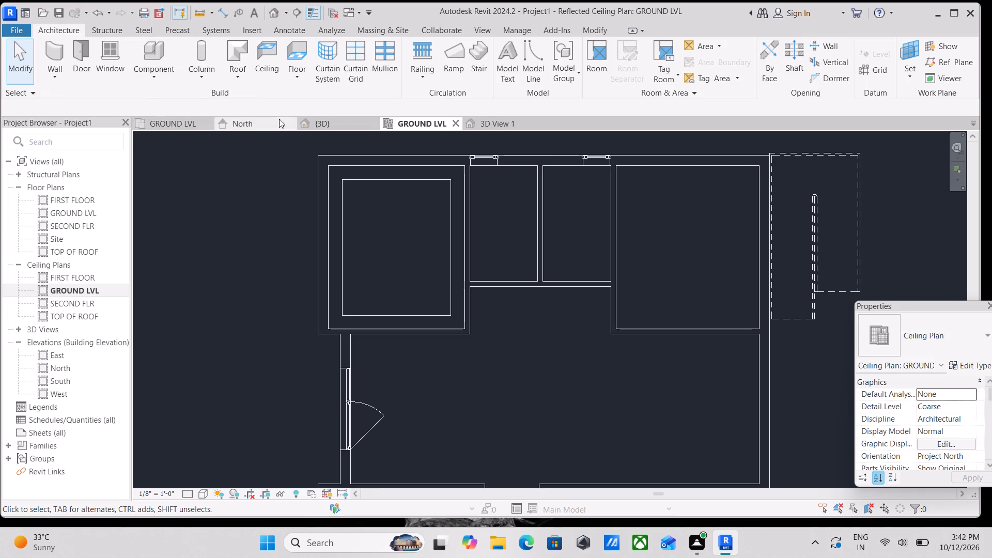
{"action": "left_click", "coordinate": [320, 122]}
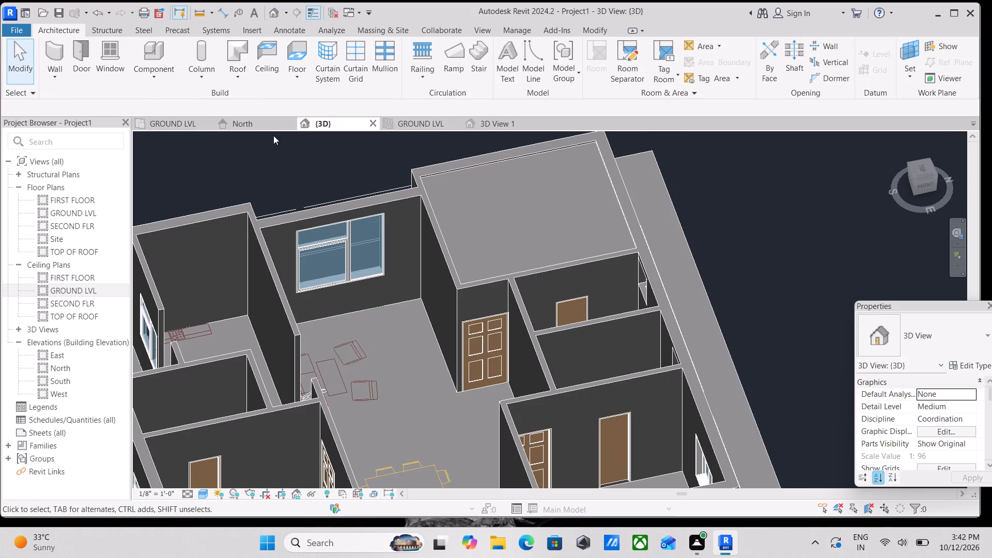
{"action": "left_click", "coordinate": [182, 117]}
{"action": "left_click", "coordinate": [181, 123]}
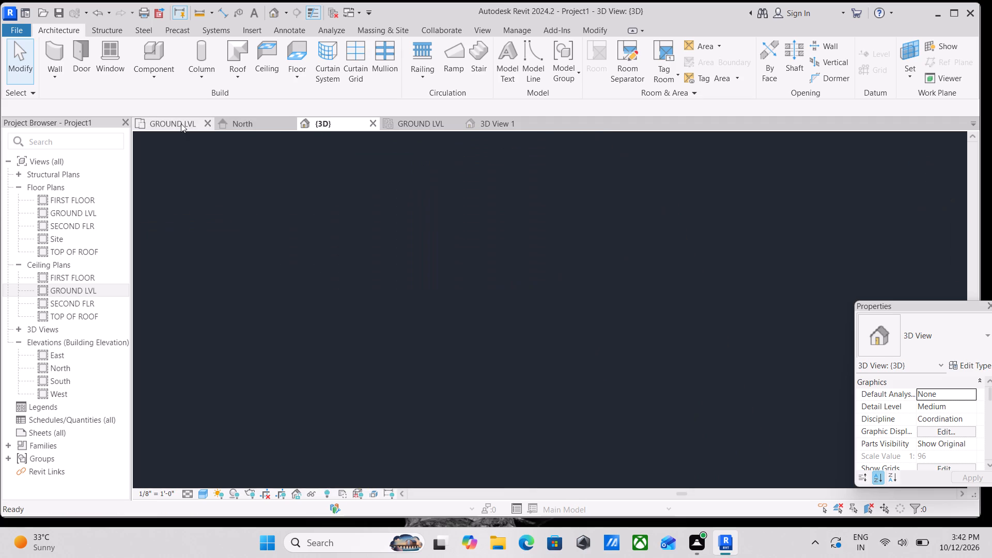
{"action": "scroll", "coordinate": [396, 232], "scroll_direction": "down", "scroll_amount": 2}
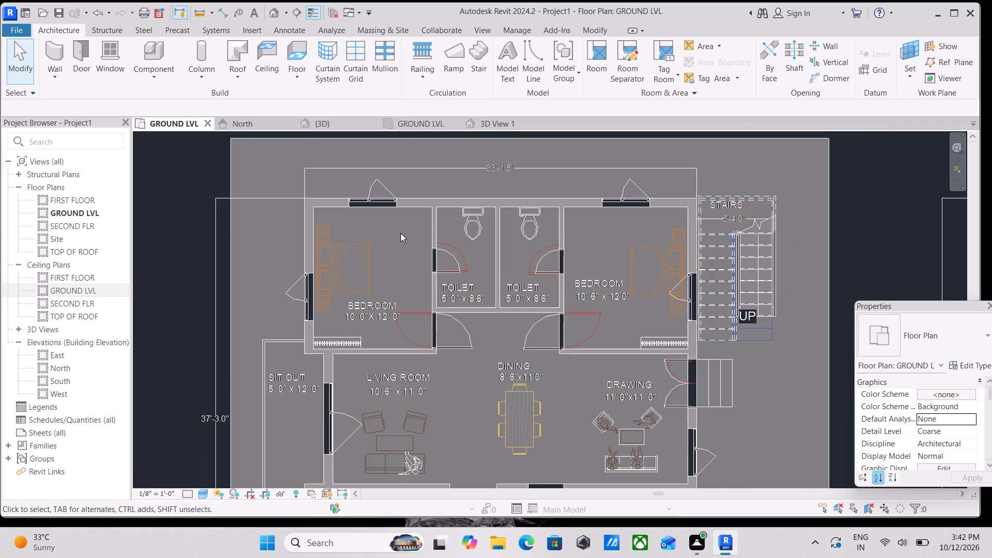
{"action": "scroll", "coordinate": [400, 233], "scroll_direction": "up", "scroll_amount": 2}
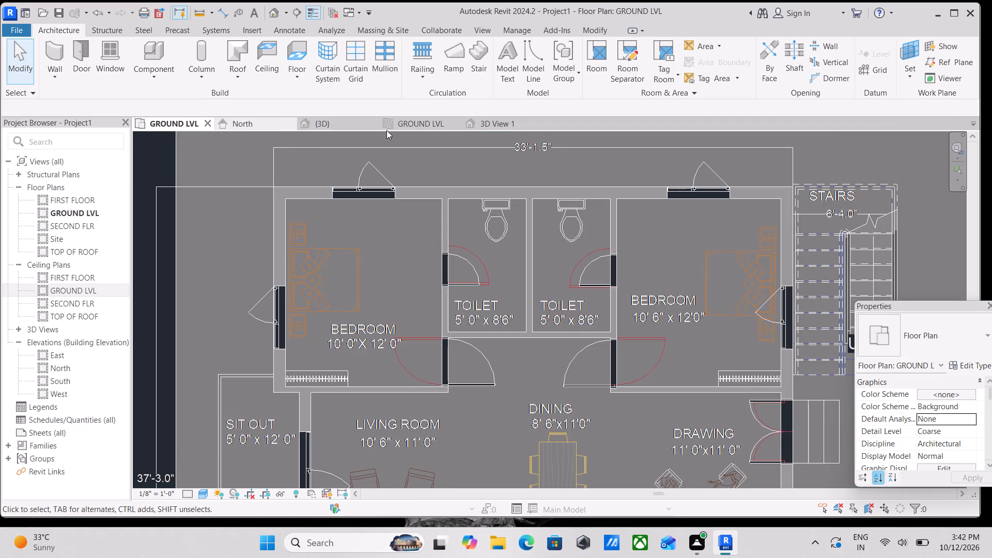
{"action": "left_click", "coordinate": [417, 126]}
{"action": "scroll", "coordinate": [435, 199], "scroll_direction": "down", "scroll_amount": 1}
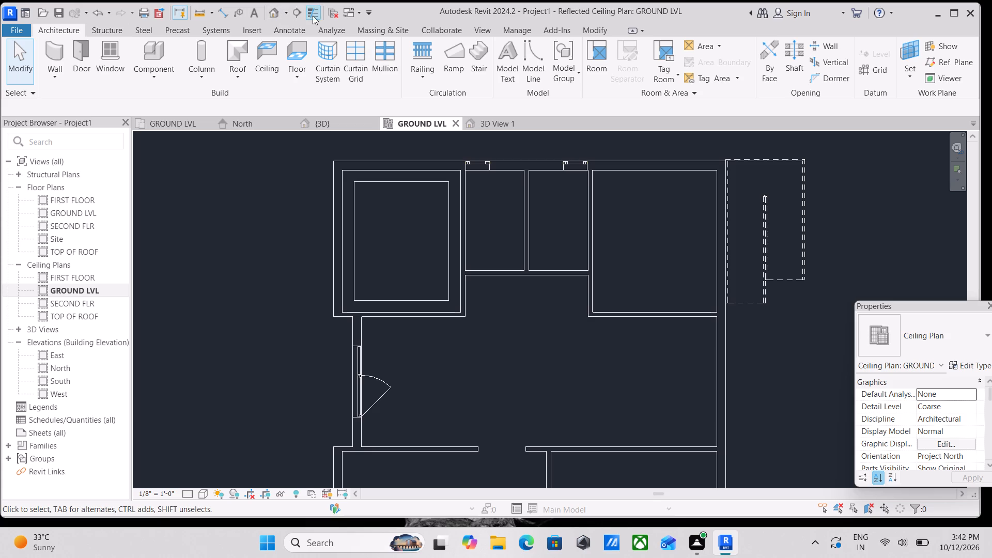
Examine the bedroom's border-shaped recessed ceiling in the camera view 3D View 1, briefly selecting it to inspect its shape.
{"action": "left_click", "coordinate": [493, 122]}
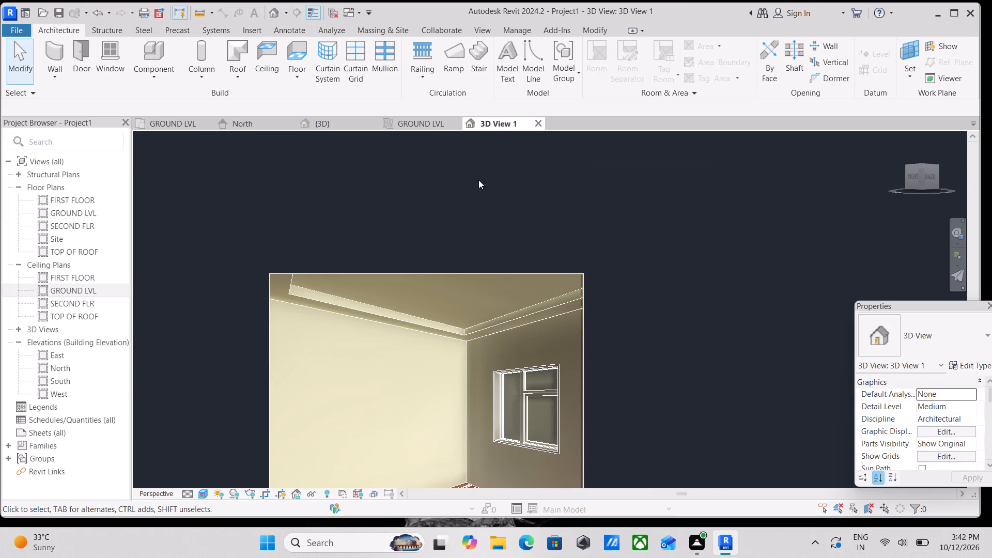
{"action": "middle_click_drag", "start_coordinate": [447, 251], "coordinate": [472, 198]}
{"action": "scroll", "coordinate": [473, 265], "scroll_direction": "up", "scroll_amount": 8}
{"action": "scroll", "coordinate": [516, 291], "scroll_direction": "up", "scroll_amount": 2}
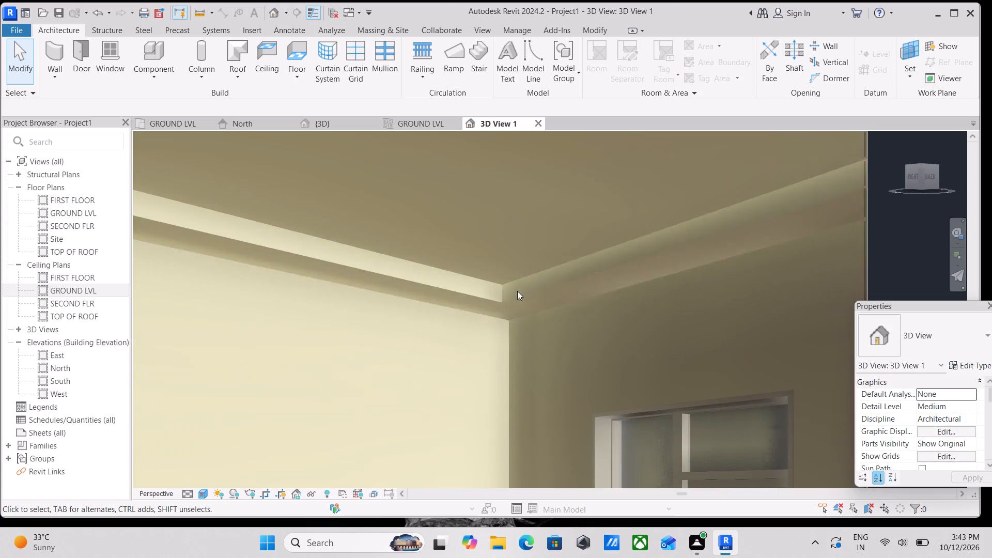
{"action": "scroll", "coordinate": [517, 291], "scroll_direction": "up", "scroll_amount": 3}
{"action": "scroll", "coordinate": [518, 290], "scroll_direction": "down", "scroll_amount": 14}
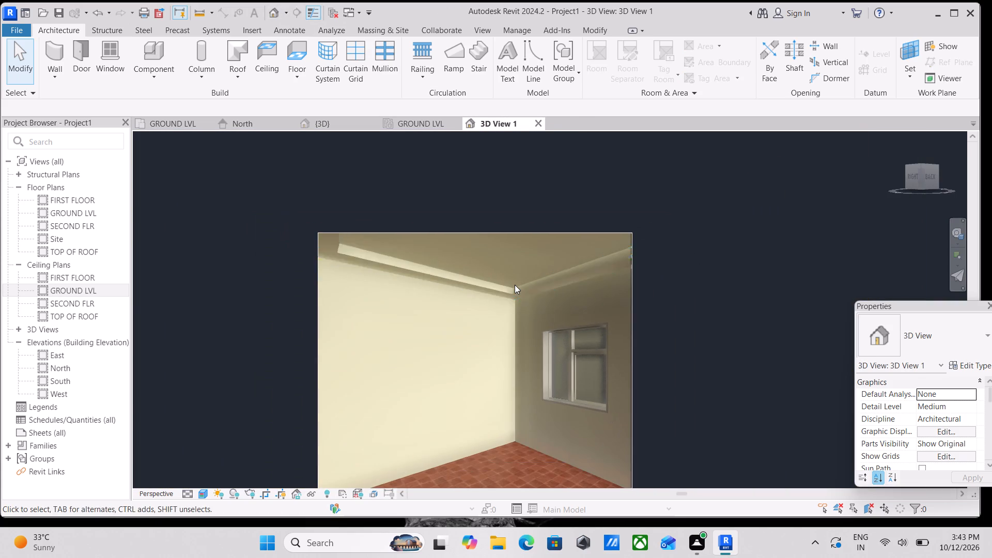
{"action": "scroll", "coordinate": [515, 285], "scroll_direction": "down", "scroll_amount": 1}
{"action": "middle_click_drag", "start_coordinate": [513, 285], "coordinate": [502, 266]}
{"action": "left_click", "coordinate": [432, 259]}
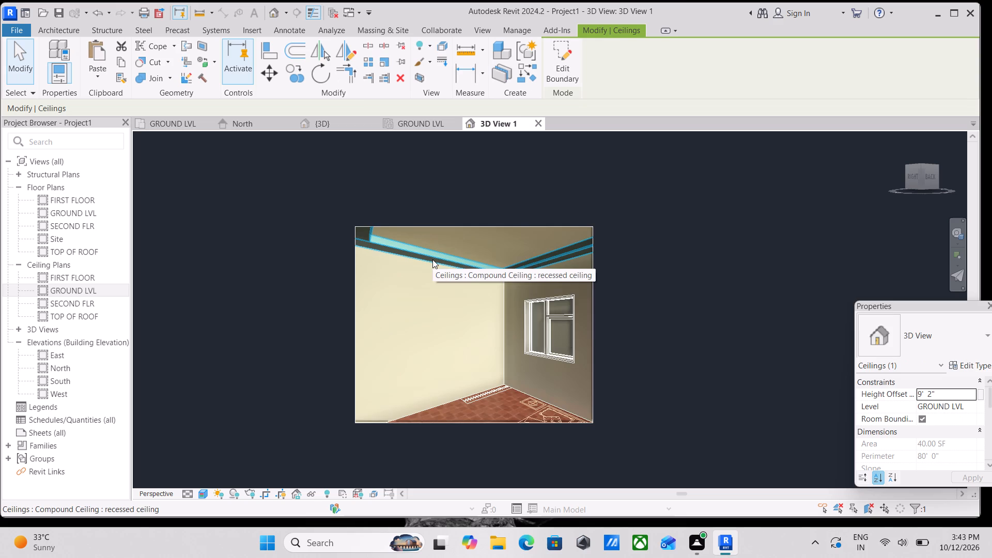
{"action": "scroll", "coordinate": [432, 259], "scroll_direction": "up", "scroll_amount": 4}
{"action": "key", "text": "Escape"}
{"action": "scroll", "coordinate": [450, 256], "scroll_direction": "down", "scroll_amount": 2}
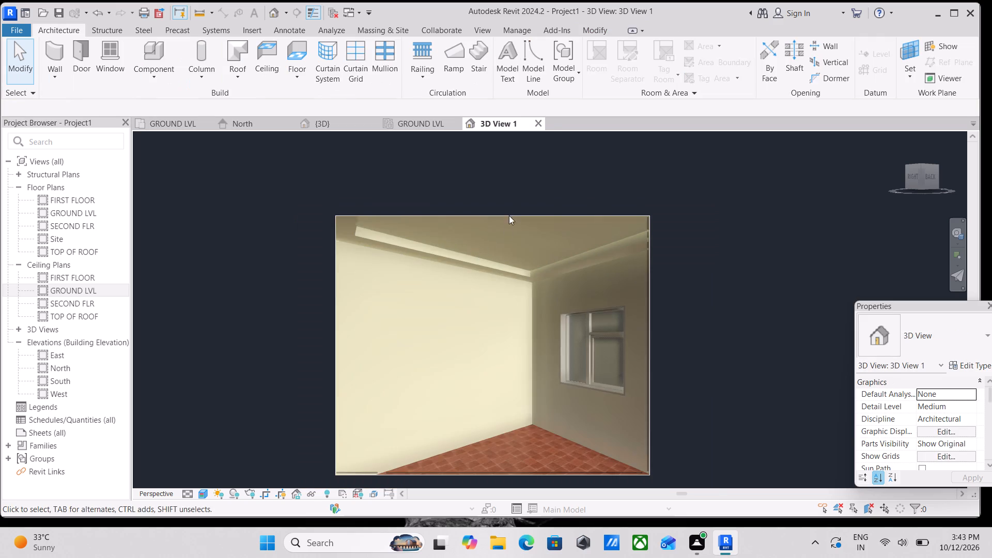
Enlarge the camera view's crop region upward and outward past the window wall to take in more of the bedroom ceiling.
{"action": "left_click", "coordinate": [515, 217]}
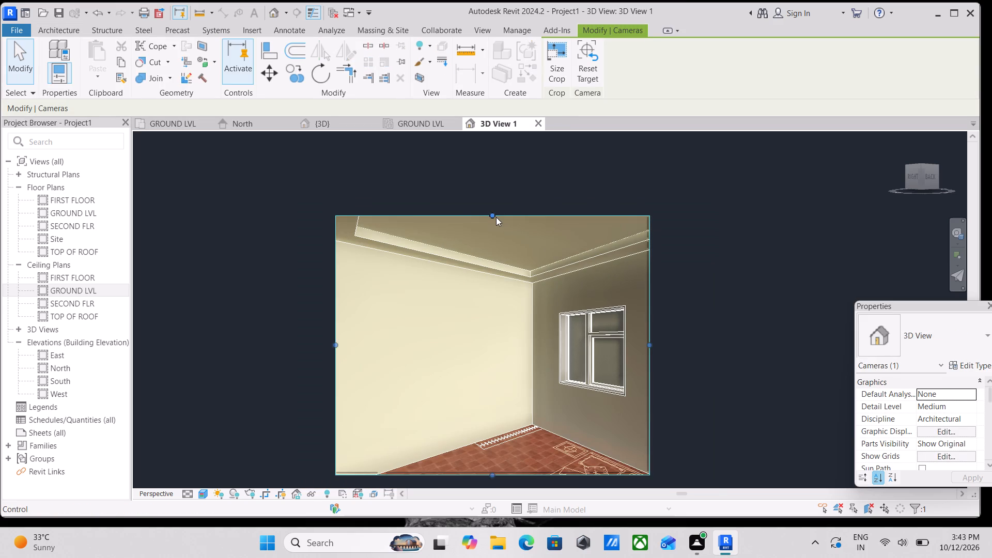
{"action": "left_click_drag", "start_coordinate": [490, 214], "coordinate": [488, 161]}
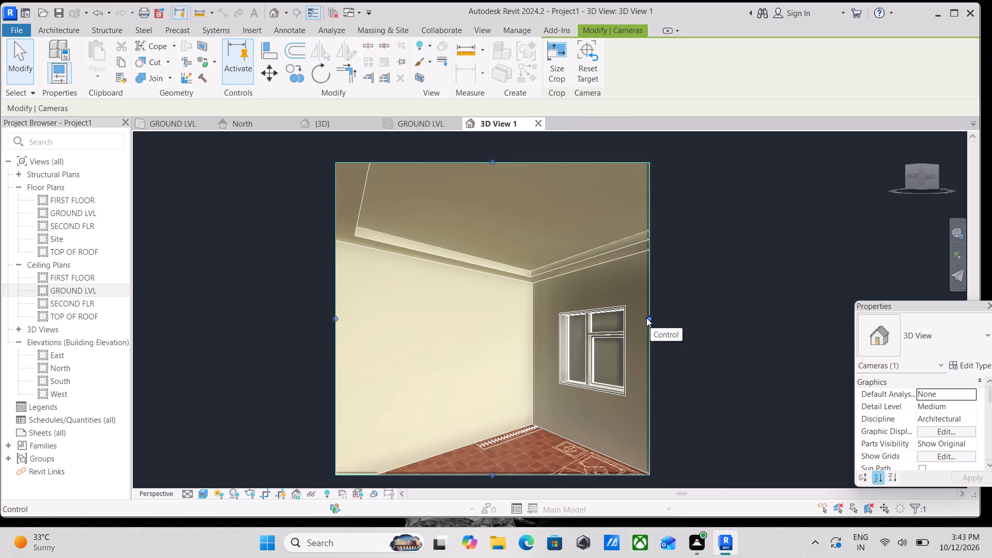
{"action": "left_click_drag", "start_coordinate": [650, 318], "coordinate": [708, 324]}
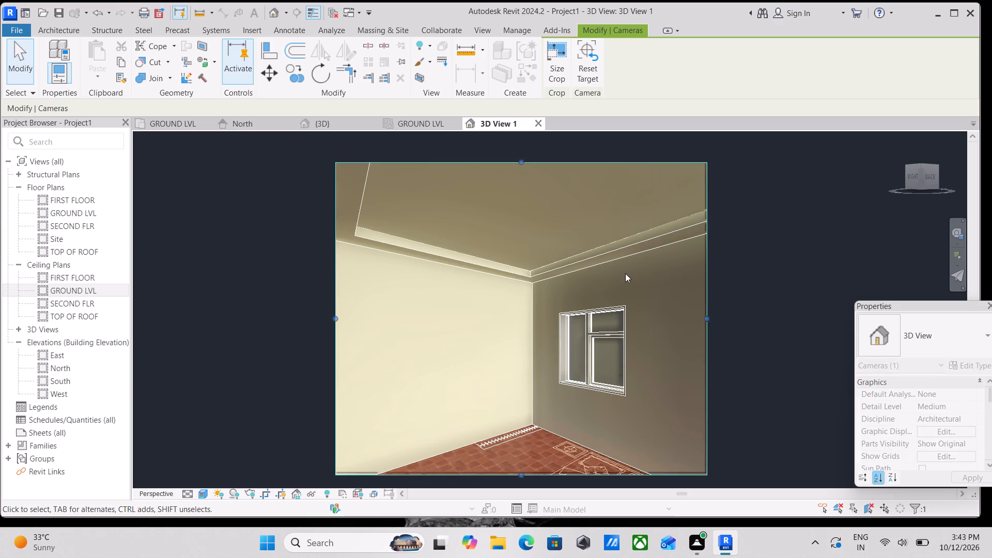
Inspect the step between the border ceiling and the upper ceiling along the bedroom walls in the enlarged camera view.
{"action": "scroll", "coordinate": [622, 275], "scroll_direction": "up", "scroll_amount": 8}
{"action": "scroll", "coordinate": [446, 273], "scroll_direction": "up", "scroll_amount": 5}
{"action": "scroll", "coordinate": [446, 291], "scroll_direction": "down", "scroll_amount": 5}
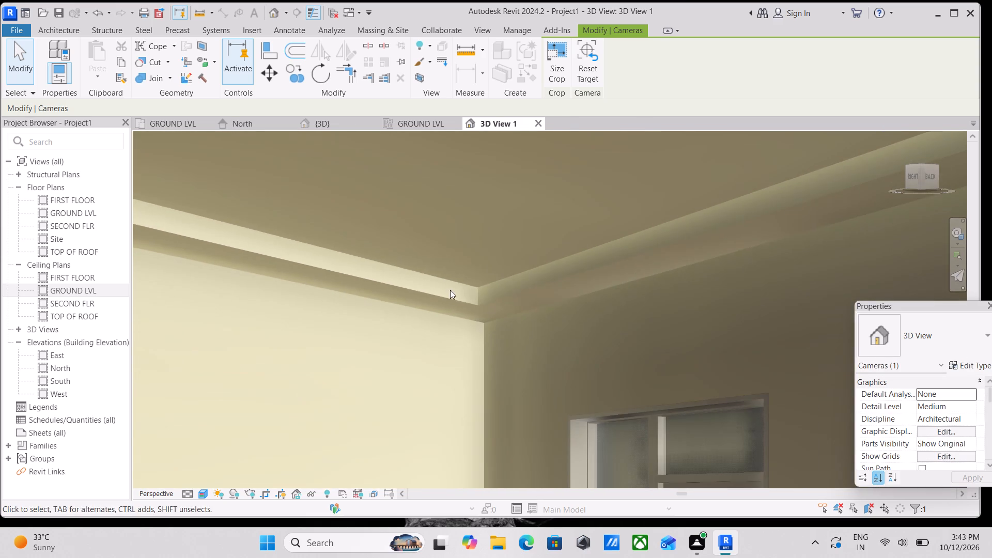
{"action": "scroll", "coordinate": [451, 292], "scroll_direction": "down", "scroll_amount": 11}
{"action": "scroll", "coordinate": [474, 302], "scroll_direction": "up", "scroll_amount": 5}
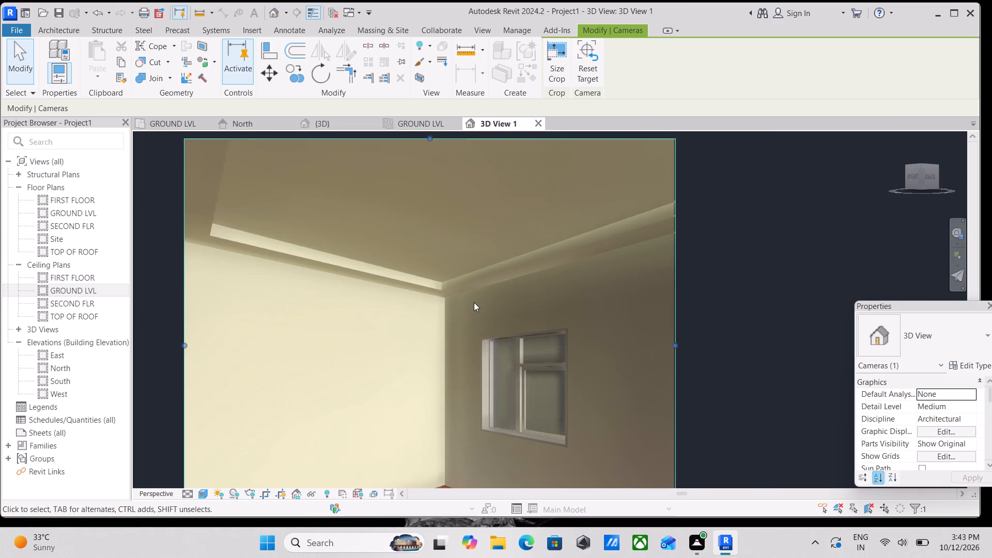
{"action": "scroll", "coordinate": [473, 299], "scroll_direction": "up", "scroll_amount": 4}
{"action": "scroll", "coordinate": [473, 299], "scroll_direction": "down", "scroll_amount": 8}
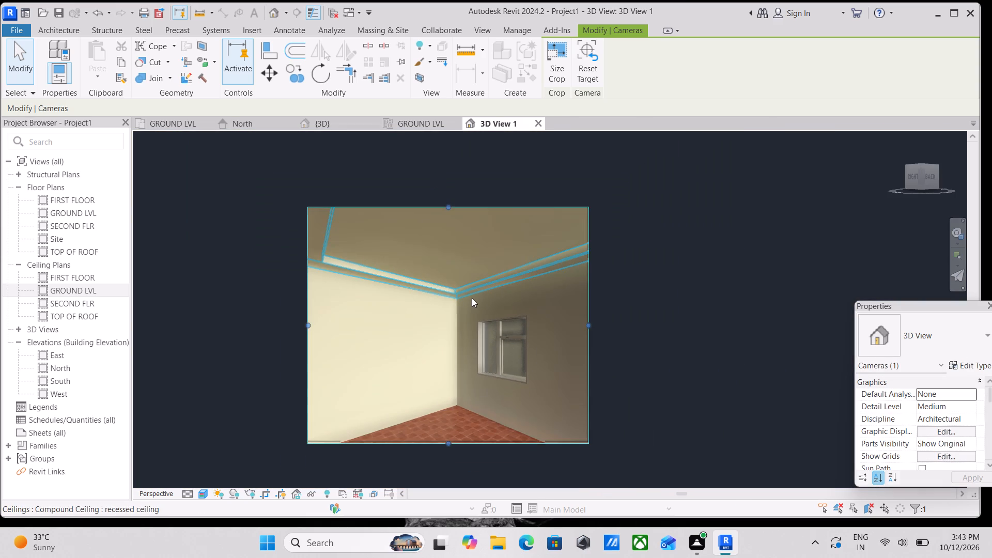
{"action": "scroll", "coordinate": [470, 301], "scroll_direction": "down", "scroll_amount": 1}
{"action": "scroll", "coordinate": [342, 243], "scroll_direction": "up", "scroll_amount": 3}
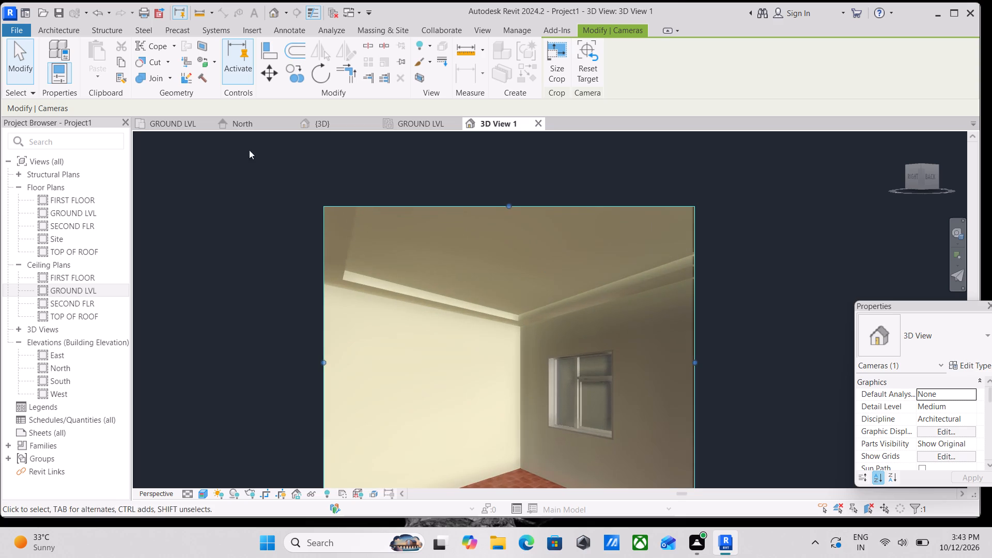
{"action": "scroll", "coordinate": [360, 263], "scroll_direction": "up", "scroll_amount": 2}
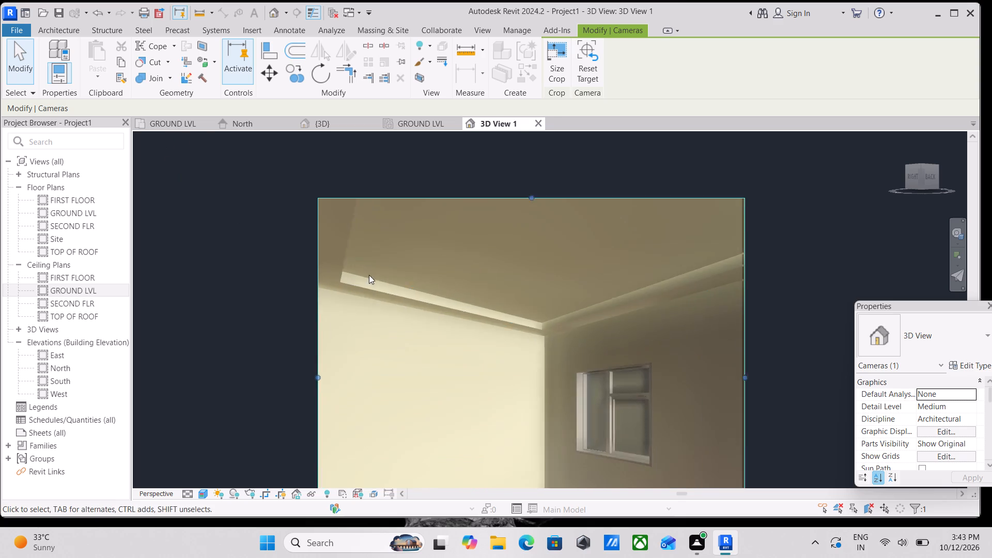
{"action": "scroll", "coordinate": [369, 275], "scroll_direction": "up", "scroll_amount": 2}
{"action": "scroll", "coordinate": [439, 318], "scroll_direction": "up", "scroll_amount": 4}
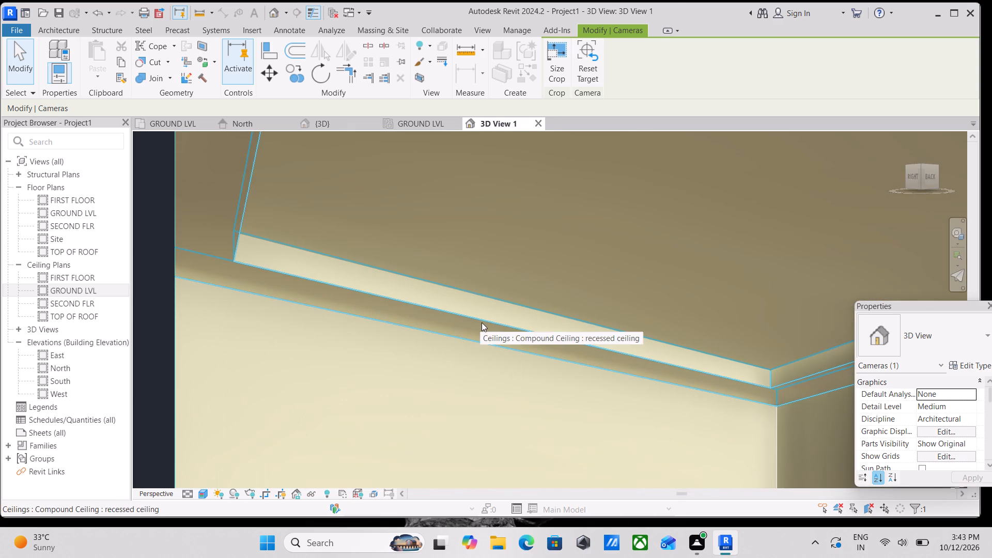
{"action": "left_click", "coordinate": [336, 283]}
{"action": "scroll", "coordinate": [390, 295], "scroll_direction": "down", "scroll_amount": 2}
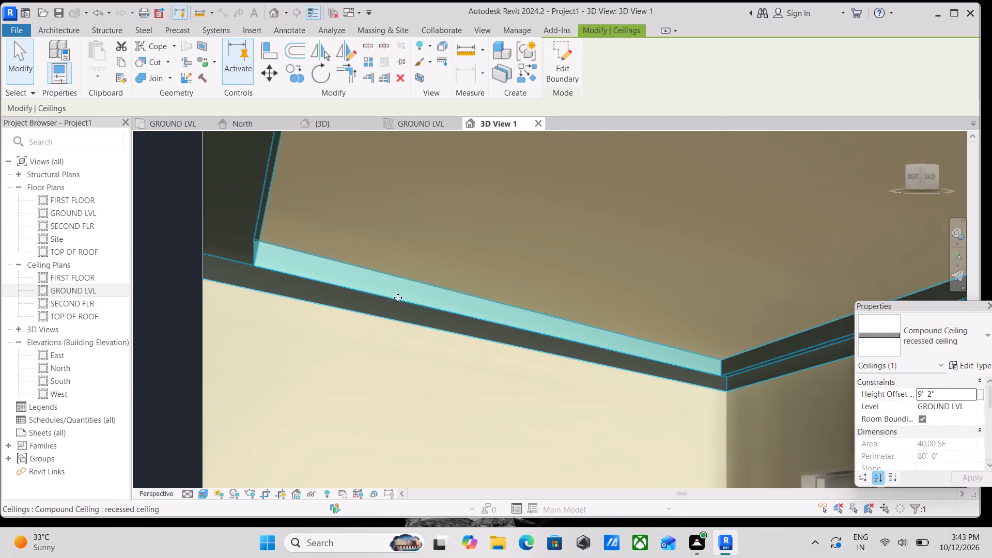
{"action": "scroll", "coordinate": [398, 298], "scroll_direction": "down", "scroll_amount": 4}
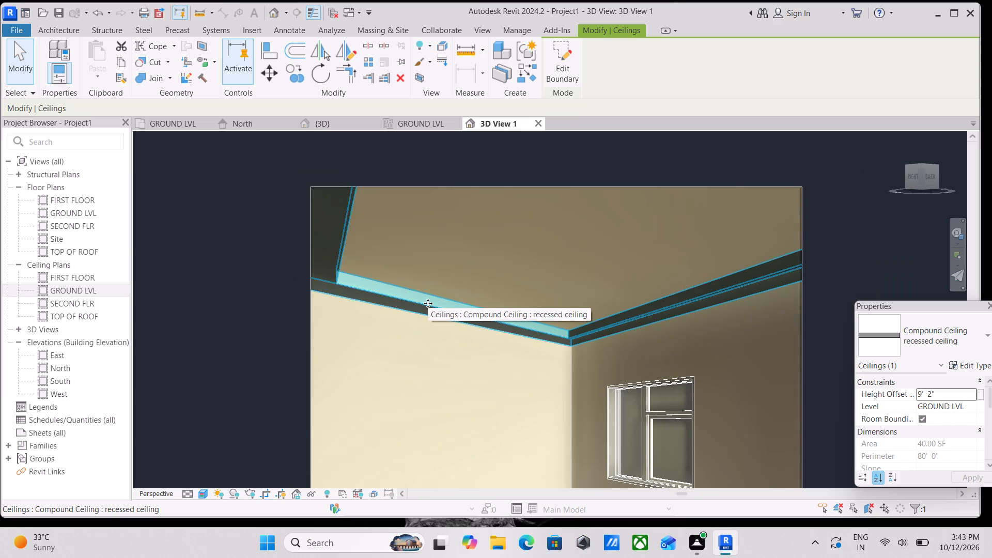
{"action": "scroll", "coordinate": [426, 301], "scroll_direction": "up", "scroll_amount": 3}
{"action": "key", "text": "Escape"}
{"action": "scroll", "coordinate": [438, 306], "scroll_direction": "down", "scroll_amount": 3}
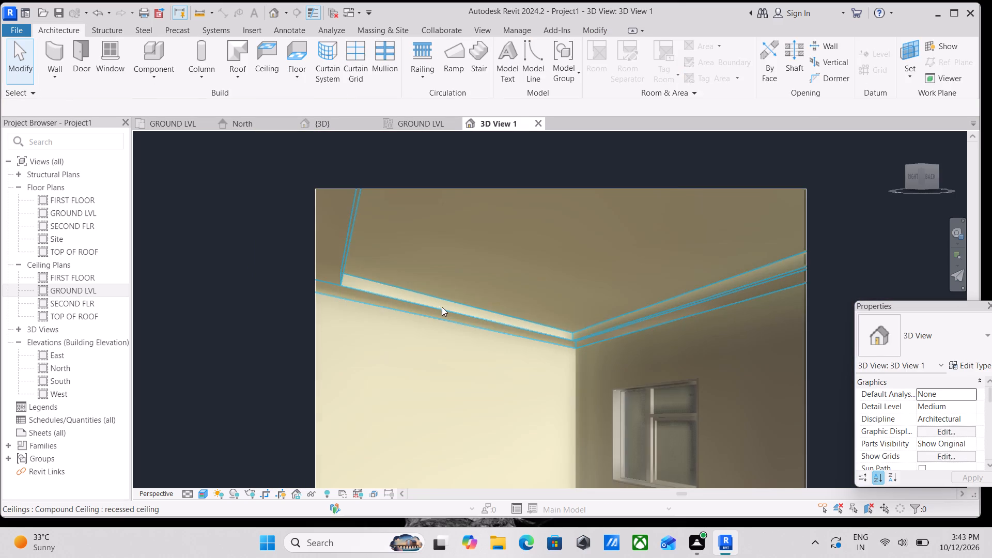
{"action": "scroll", "coordinate": [441, 309], "scroll_direction": "down", "scroll_amount": 3}
{"action": "scroll", "coordinate": [509, 337], "scroll_direction": "up", "scroll_amount": 4}
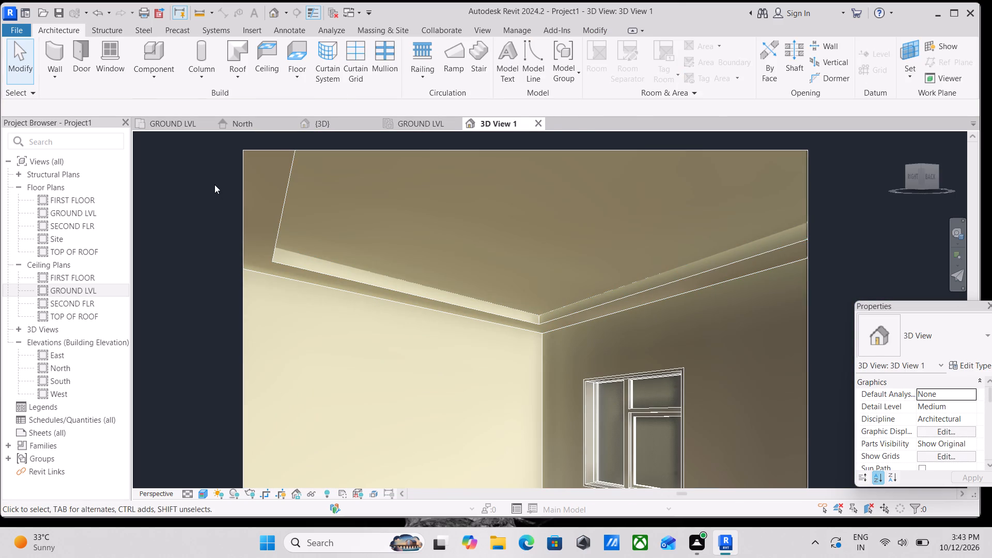
Review the bedroom border ceiling's boundary sketch in the GROUND LVL ceiling plan, finish it without edits and deselect the ceiling.
{"action": "left_click", "coordinate": [190, 125]}
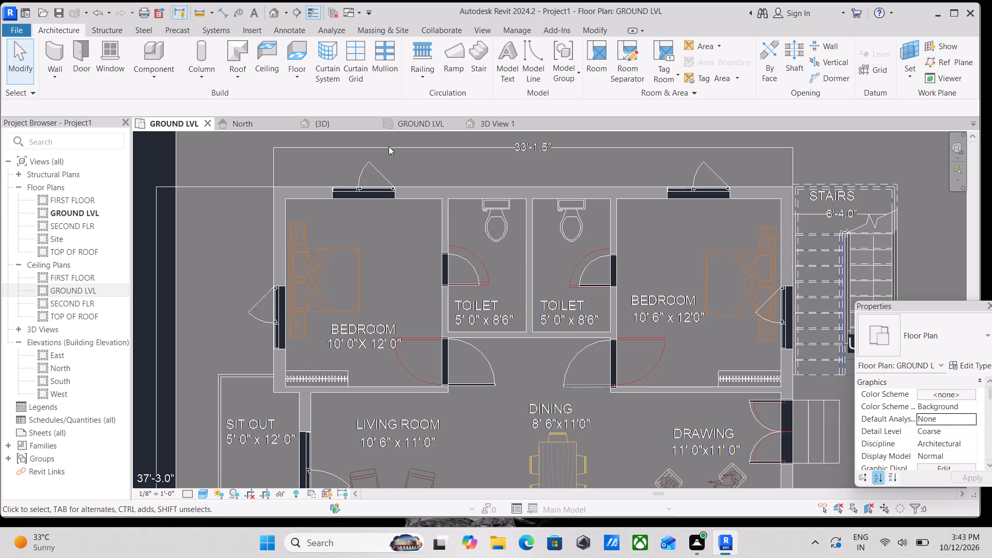
{"action": "left_click", "coordinate": [409, 122]}
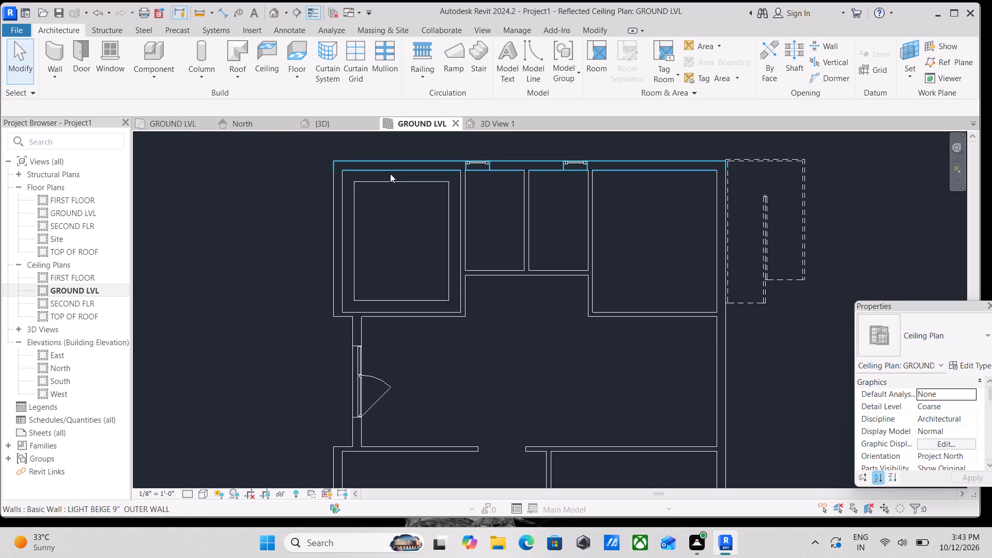
{"action": "left_click", "coordinate": [392, 179]}
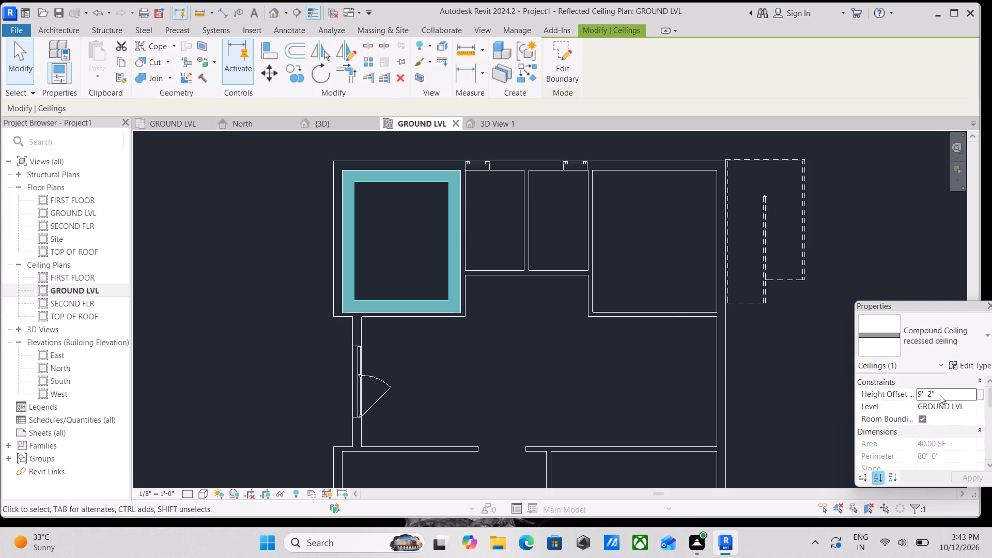
{"action": "scroll", "coordinate": [940, 395], "scroll_direction": "up", "scroll_amount": 1}
{"action": "scroll", "coordinate": [429, 290], "scroll_direction": "up", "scroll_amount": 3}
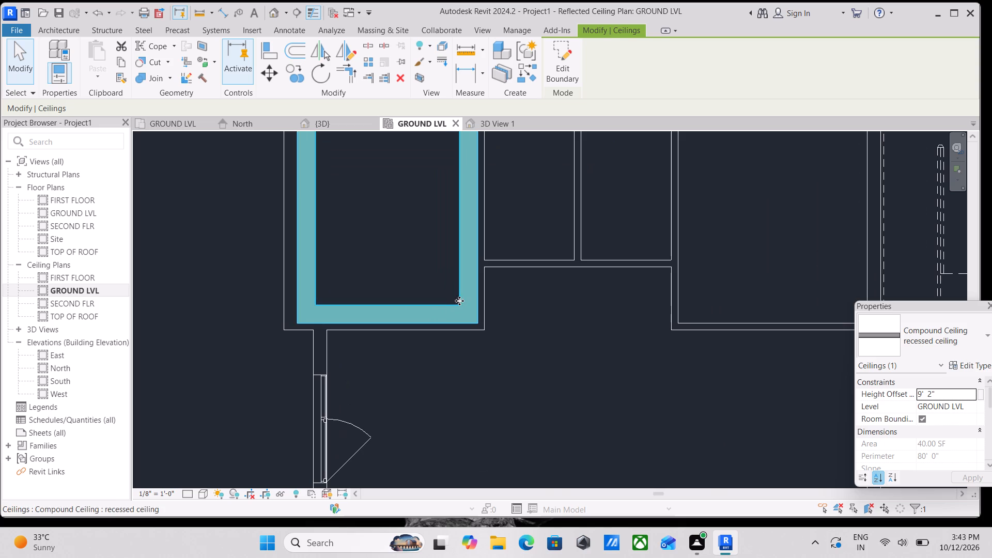
{"action": "scroll", "coordinate": [466, 280], "scroll_direction": "up", "scroll_amount": 3}
{"action": "left_click", "coordinate": [569, 62]}
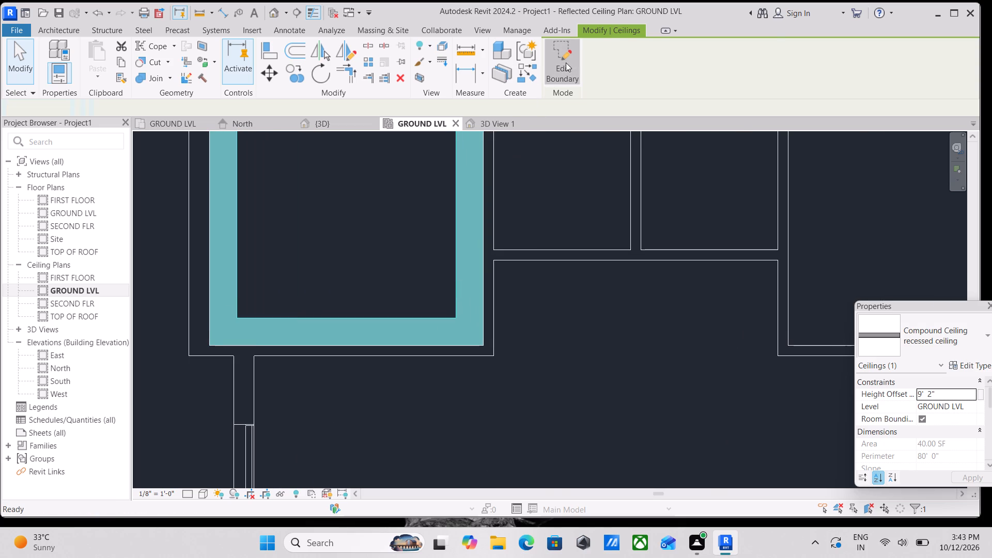
{"action": "middle_click_drag", "start_coordinate": [455, 224], "coordinate": [470, 246]}
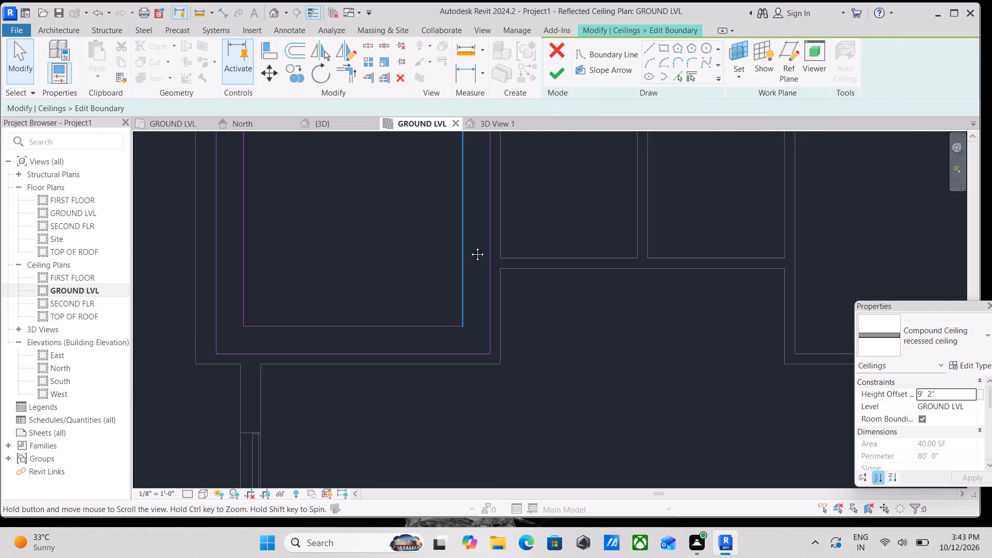
{"action": "middle_click_drag", "start_coordinate": [470, 246], "coordinate": [496, 305]}
{"action": "scroll", "coordinate": [497, 303], "scroll_direction": "down", "scroll_amount": 3}
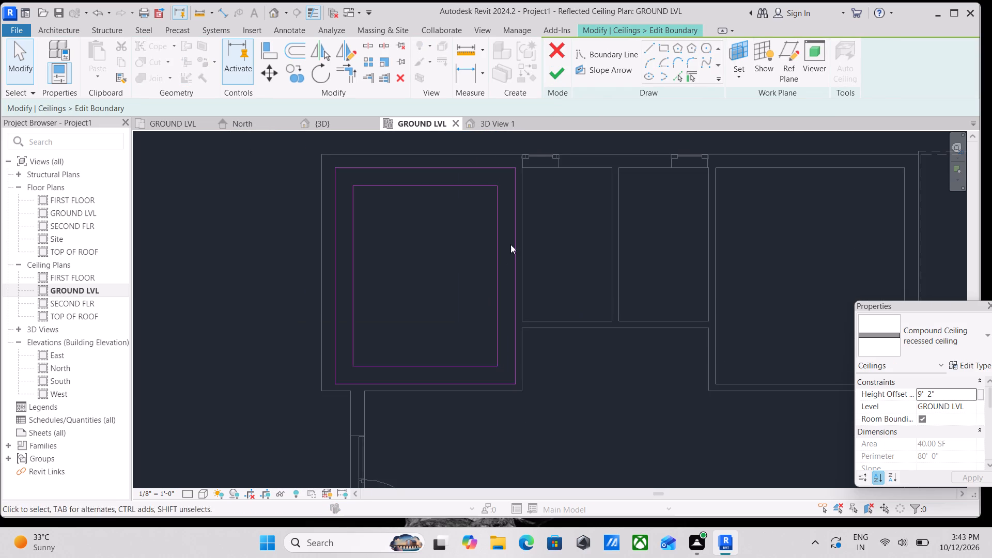
{"action": "left_click", "coordinate": [556, 71]}
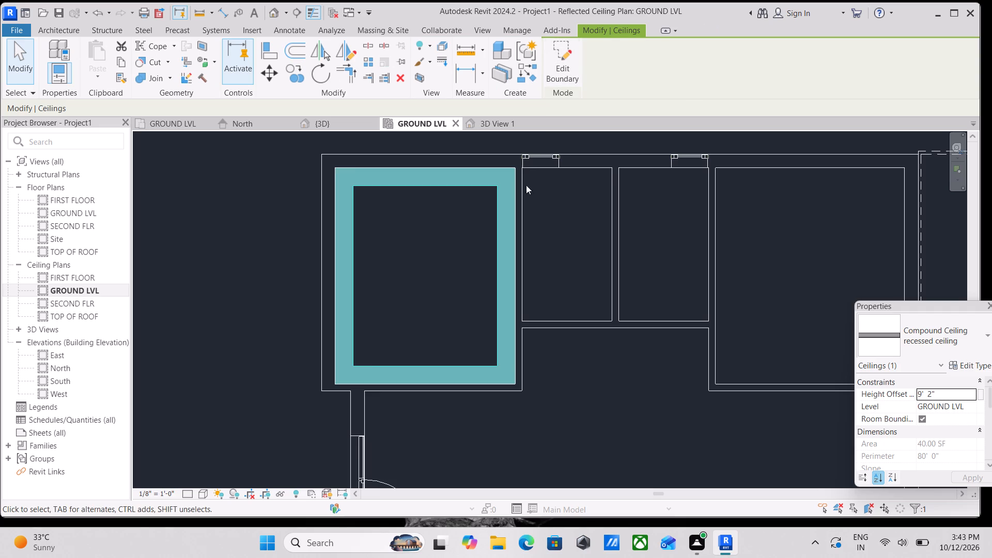
{"action": "scroll", "coordinate": [506, 225], "scroll_direction": "down", "scroll_amount": 2}
{"action": "key", "text": "Escape"}
{"action": "scroll", "coordinate": [511, 228], "scroll_direction": "down", "scroll_amount": 2}
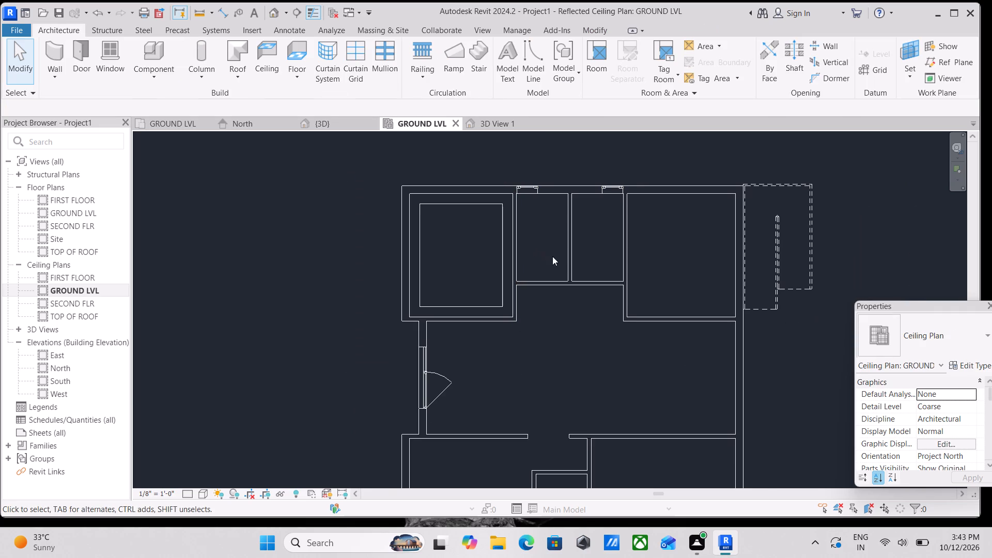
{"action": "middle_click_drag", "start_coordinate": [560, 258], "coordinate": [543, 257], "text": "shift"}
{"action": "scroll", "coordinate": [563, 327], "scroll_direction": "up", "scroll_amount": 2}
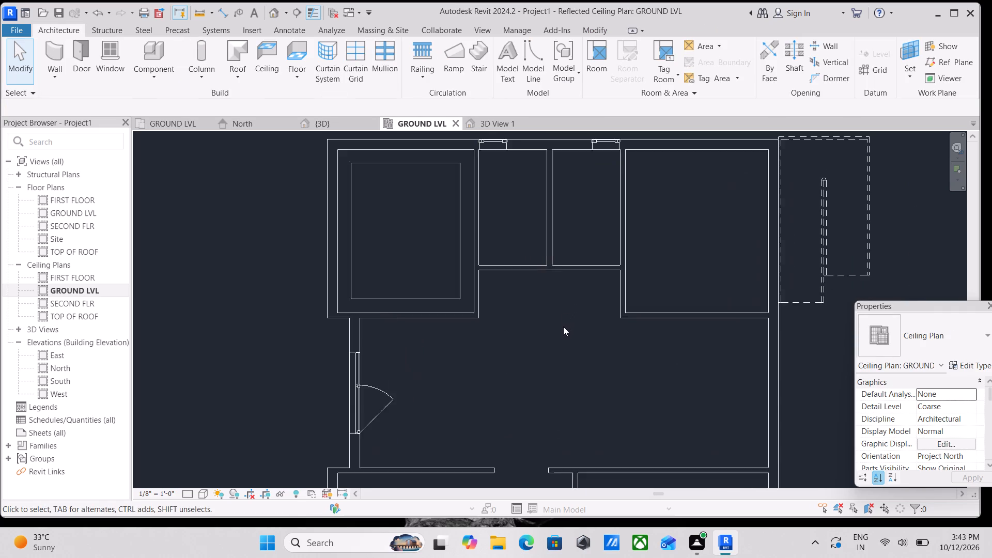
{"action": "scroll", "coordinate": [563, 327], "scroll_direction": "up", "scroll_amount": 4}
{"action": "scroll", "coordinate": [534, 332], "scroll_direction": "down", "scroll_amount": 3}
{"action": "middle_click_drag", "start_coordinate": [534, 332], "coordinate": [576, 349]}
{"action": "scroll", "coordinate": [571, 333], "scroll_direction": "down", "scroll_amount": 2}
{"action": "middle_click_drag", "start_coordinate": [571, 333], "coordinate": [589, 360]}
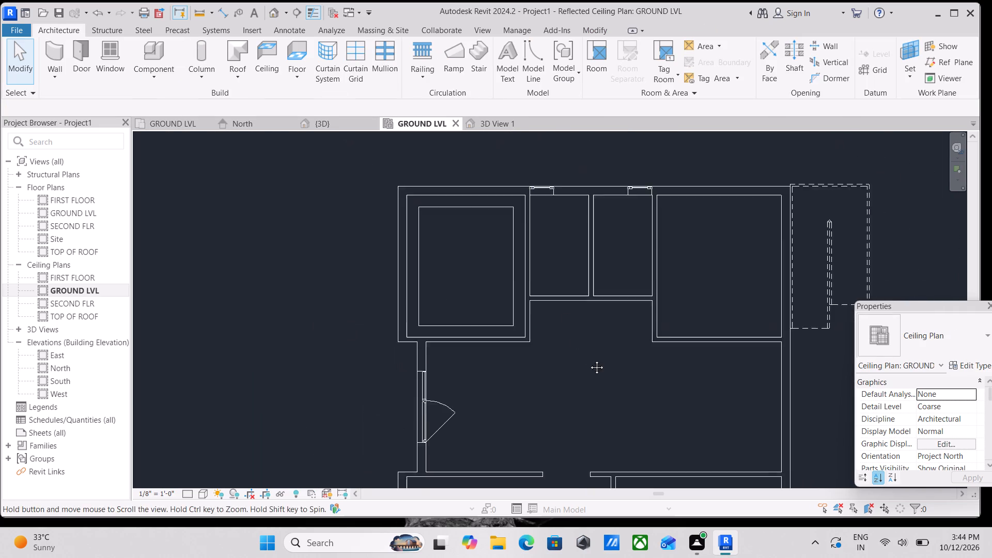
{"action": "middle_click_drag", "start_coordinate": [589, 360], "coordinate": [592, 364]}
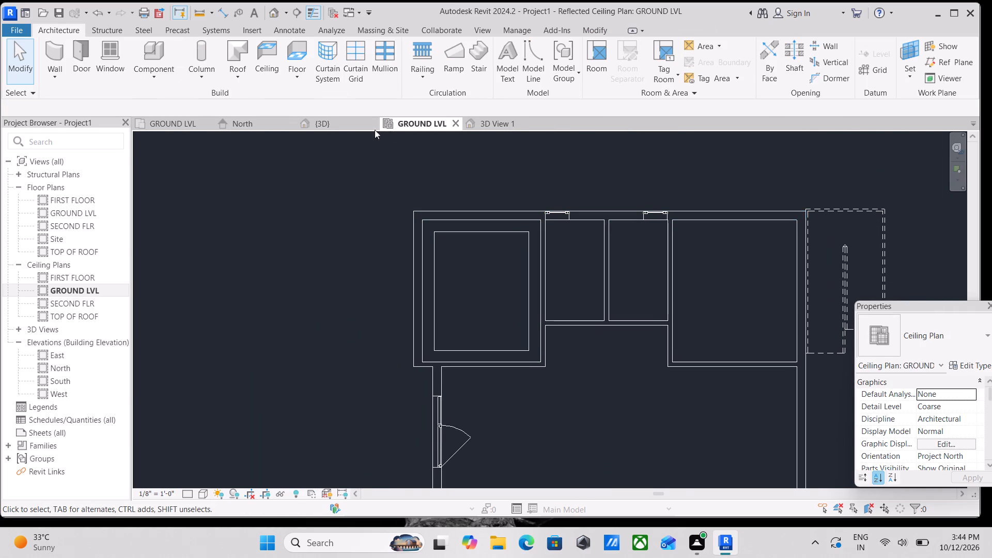
Look over the house in the 3D view and the two bedrooms in the GROUND LVL floor plan.
{"action": "left_click", "coordinate": [313, 123]}
{"action": "scroll", "coordinate": [462, 238], "scroll_direction": "down", "scroll_amount": 2}
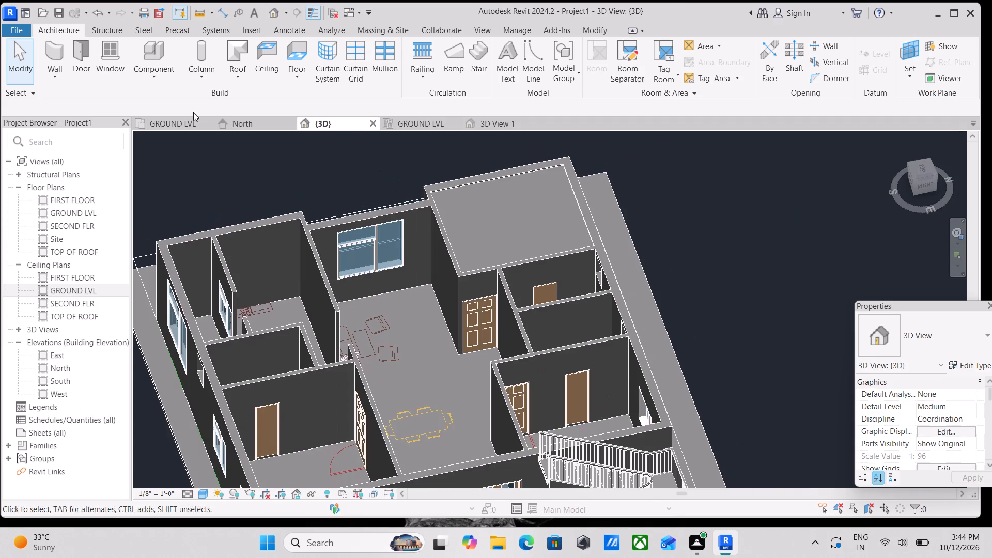
{"action": "left_click", "coordinate": [183, 123]}
{"action": "scroll", "coordinate": [406, 265], "scroll_direction": "down", "scroll_amount": 2}
{"action": "middle_click_drag", "start_coordinate": [431, 270], "coordinate": [355, 198]}
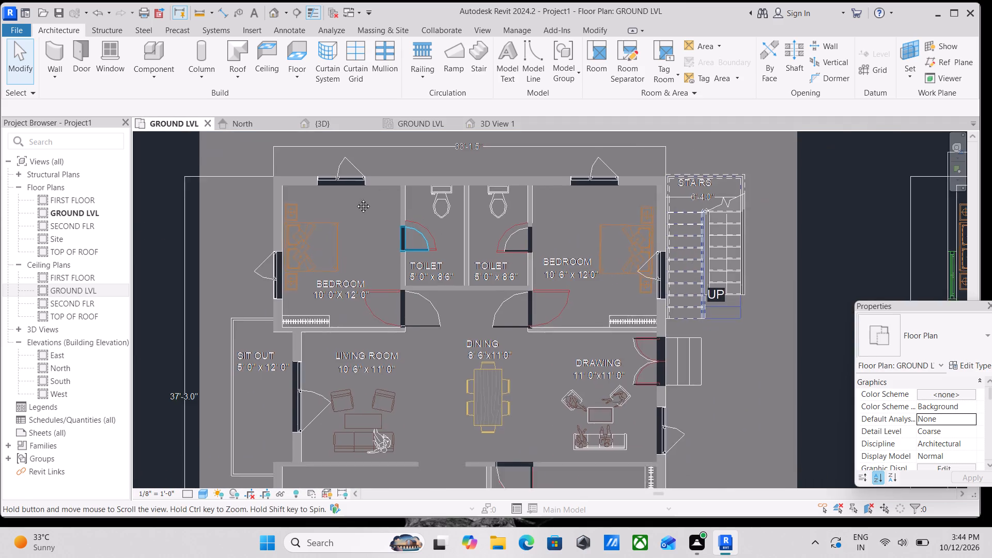
{"action": "middle_click_drag", "start_coordinate": [355, 198], "coordinate": [337, 165]}
{"action": "scroll", "coordinate": [347, 206], "scroll_direction": "down", "scroll_amount": 1}
{"action": "middle_click_drag", "start_coordinate": [347, 206], "coordinate": [354, 286]}
{"action": "scroll", "coordinate": [344, 266], "scroll_direction": "up", "scroll_amount": 1}
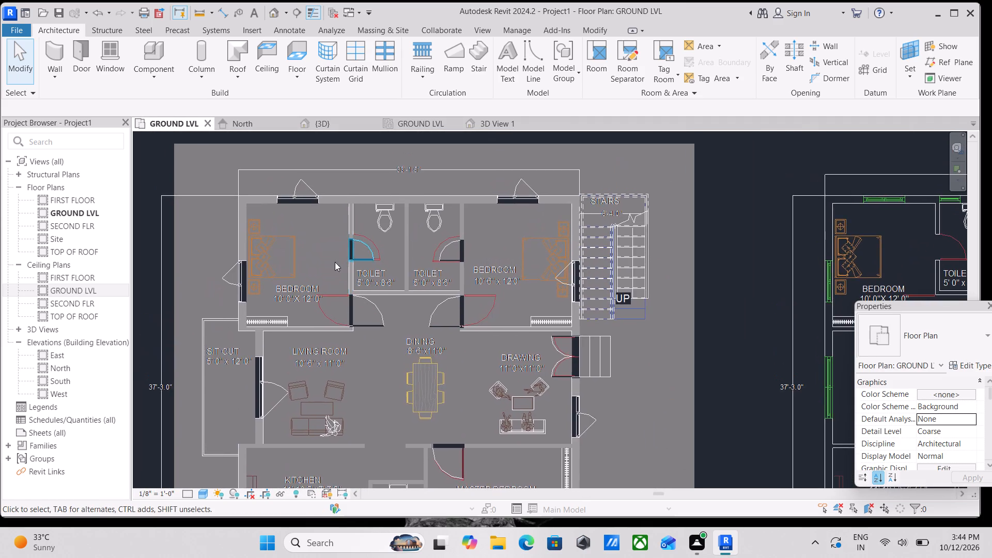
{"action": "scroll", "coordinate": [335, 262], "scroll_direction": "up", "scroll_amount": 2}
Examine the bedroom's recessed ceiling edges, wall corner and window in the camera view 3D View 1.
{"action": "left_click", "coordinate": [497, 118]}
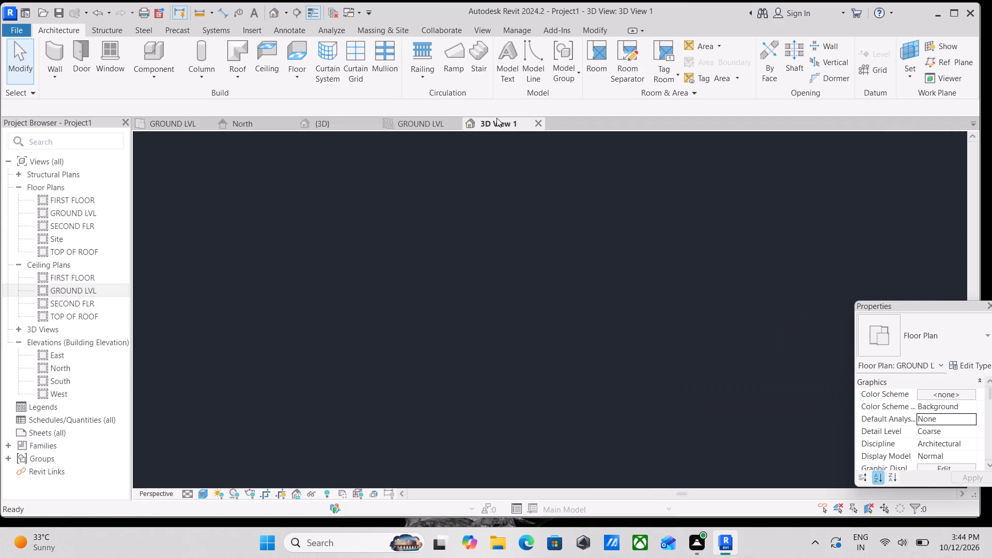
{"action": "scroll", "coordinate": [419, 194], "scroll_direction": "down", "scroll_amount": 2}
{"action": "scroll", "coordinate": [592, 305], "scroll_direction": "up", "scroll_amount": 5}
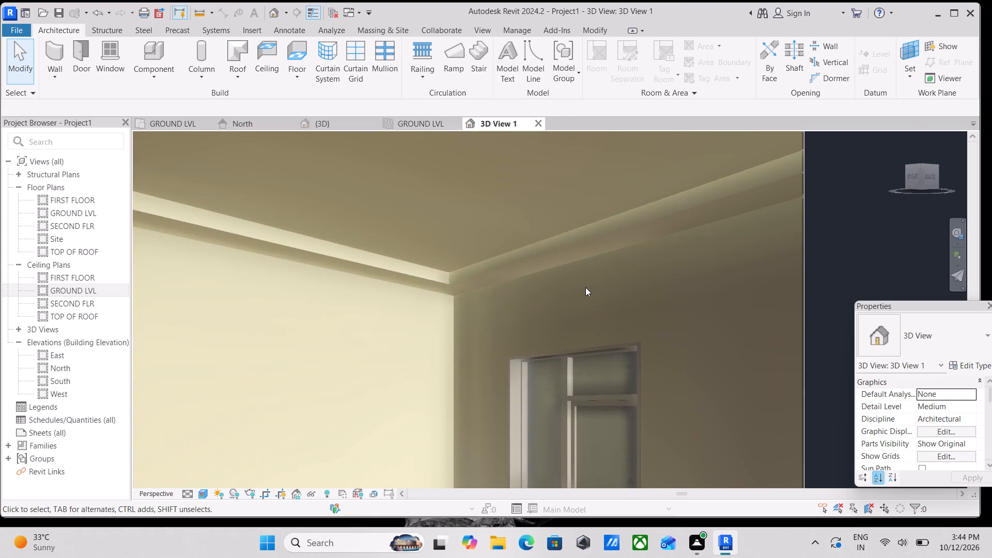
{"action": "scroll", "coordinate": [585, 287], "scroll_direction": "up", "scroll_amount": 3}
{"action": "scroll", "coordinate": [494, 232], "scroll_direction": "up", "scroll_amount": 4}
{"action": "scroll", "coordinate": [494, 232], "scroll_direction": "down", "scroll_amount": 4}
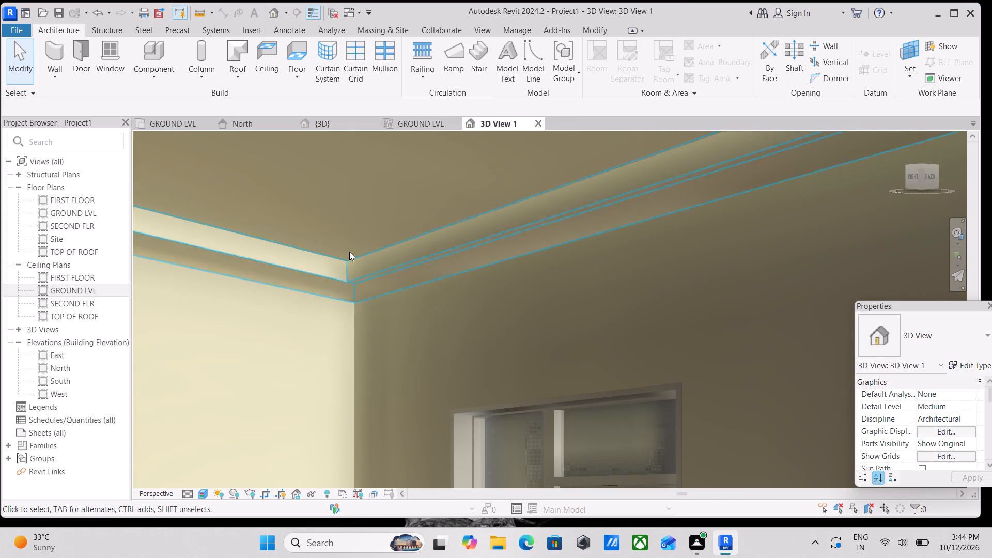
{"action": "scroll", "coordinate": [348, 253], "scroll_direction": "down", "scroll_amount": 5}
{"action": "middle_click_drag", "start_coordinate": [314, 260], "coordinate": [391, 249]}
{"action": "scroll", "coordinate": [404, 249], "scroll_direction": "down", "scroll_amount": 3}
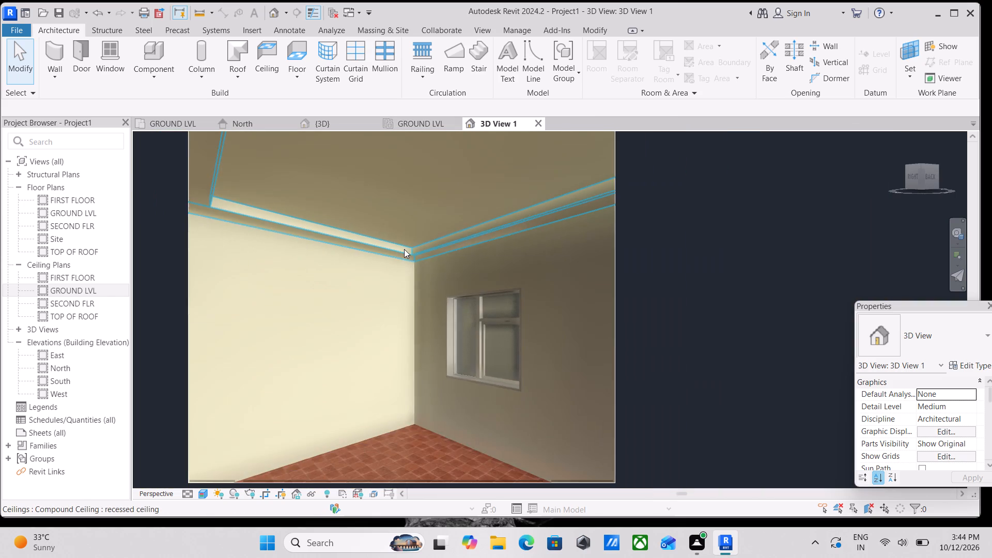
{"action": "scroll", "coordinate": [415, 241], "scroll_direction": "down", "scroll_amount": 3}
{"action": "scroll", "coordinate": [442, 261], "scroll_direction": "up", "scroll_amount": 4}
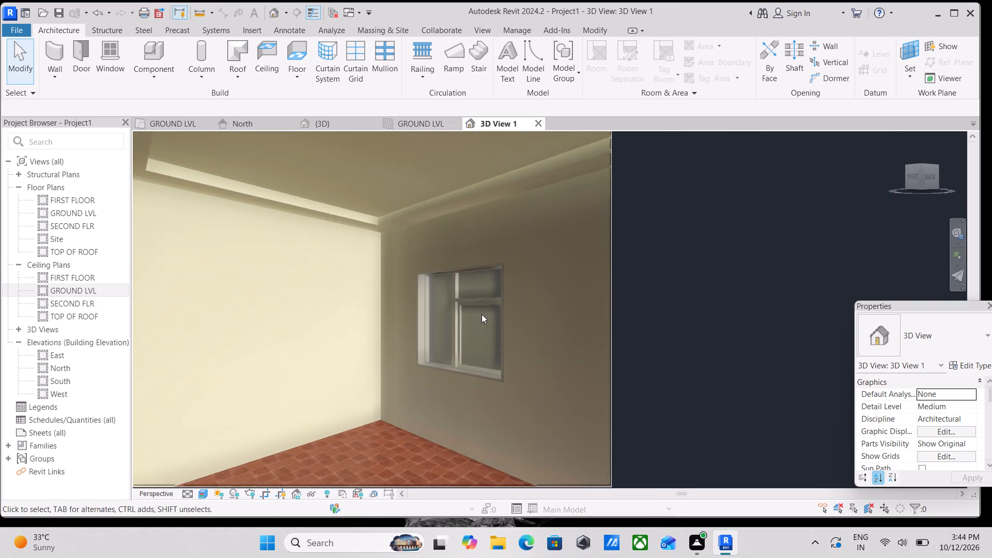
{"action": "middle_click_drag", "start_coordinate": [502, 317], "coordinate": [505, 263]}
{"action": "scroll", "coordinate": [509, 277], "scroll_direction": "up", "scroll_amount": 4}
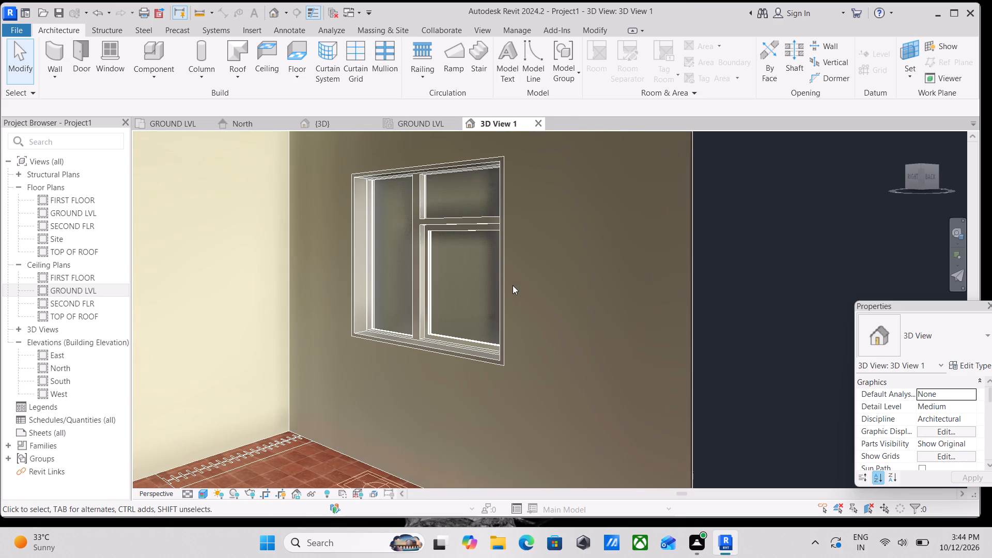
{"action": "scroll", "coordinate": [516, 218], "scroll_direction": "down", "scroll_amount": 3}
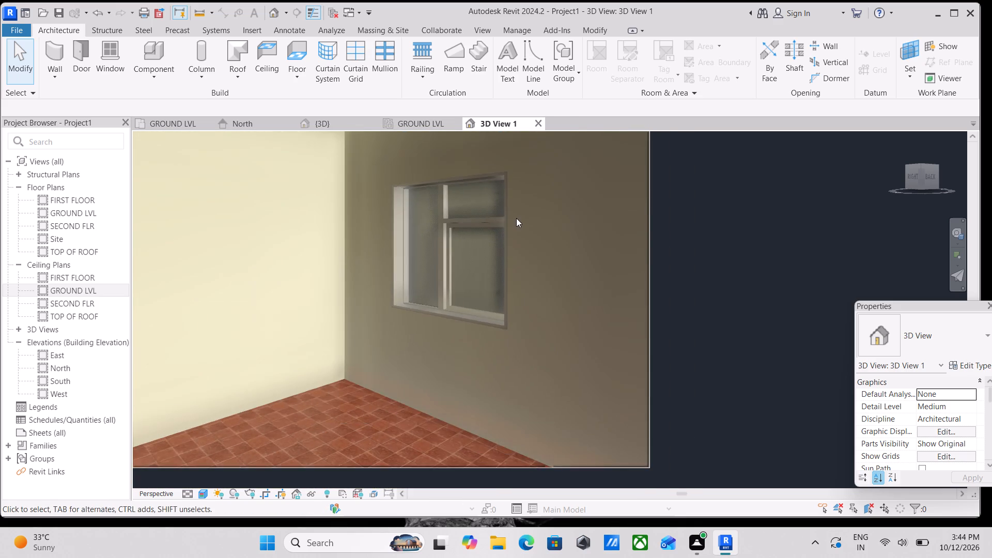
{"action": "scroll", "coordinate": [512, 226], "scroll_direction": "down", "scroll_amount": 7}
{"action": "middle_click_drag", "start_coordinate": [501, 259], "coordinate": [508, 290]}
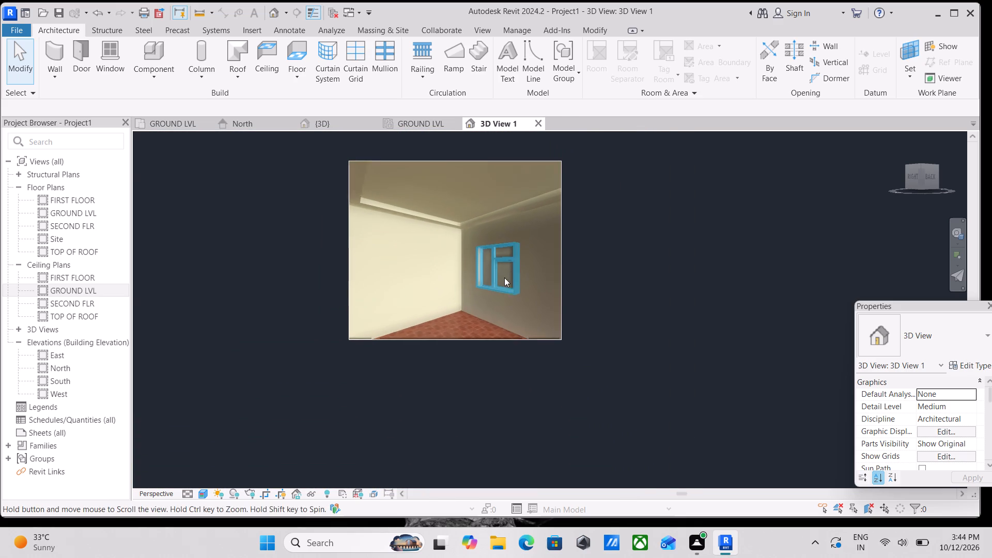
Compare the GROUND LVL floor plan with its ceiling plan to locate the 10' 6" x 12' 0" bedroom beside the stairs.
{"action": "left_click", "coordinate": [412, 123]}
{"action": "left_click", "coordinate": [171, 121]}
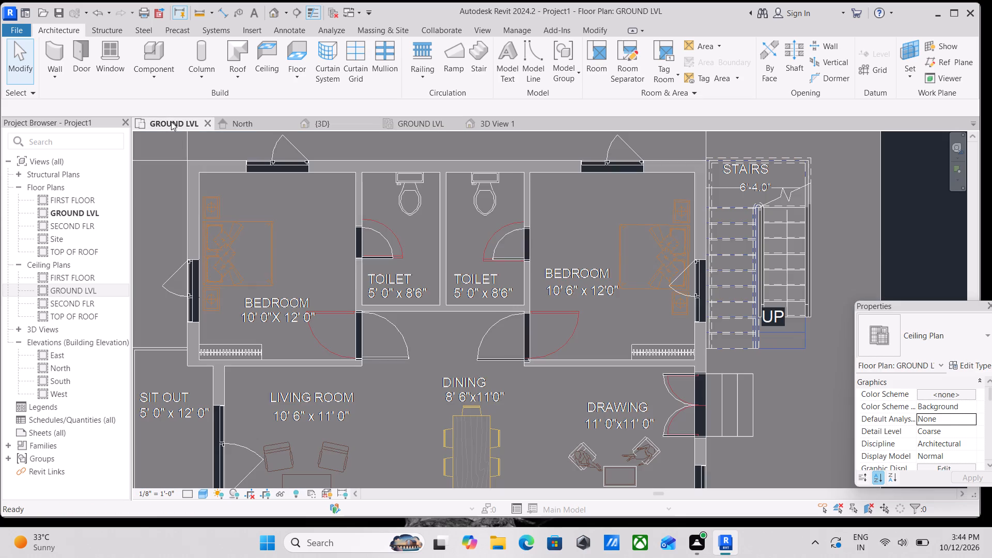
{"action": "scroll", "coordinate": [512, 239], "scroll_direction": "down", "scroll_amount": 2}
{"action": "middle_click_drag", "start_coordinate": [550, 229], "coordinate": [447, 226]}
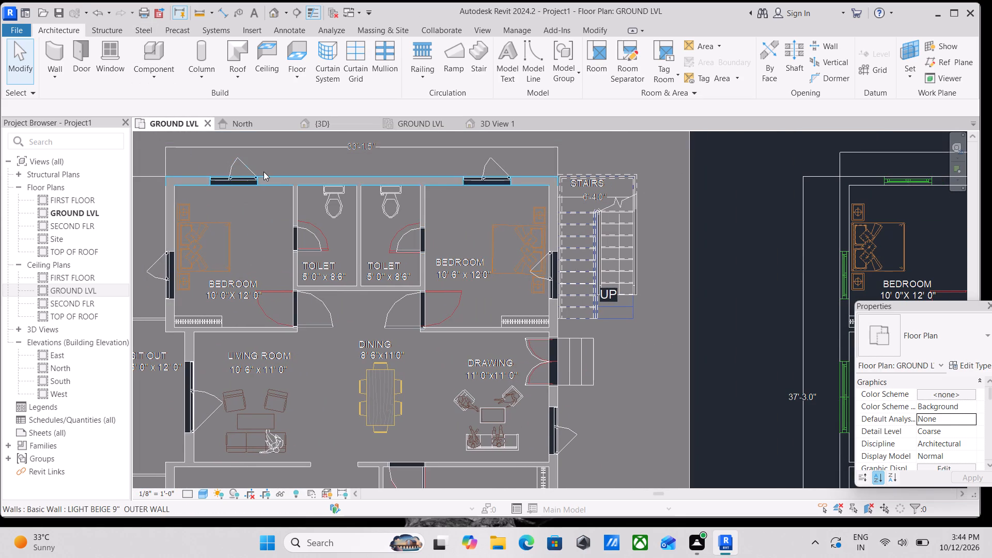
{"action": "scroll", "coordinate": [263, 172], "scroll_direction": "down", "scroll_amount": 1}
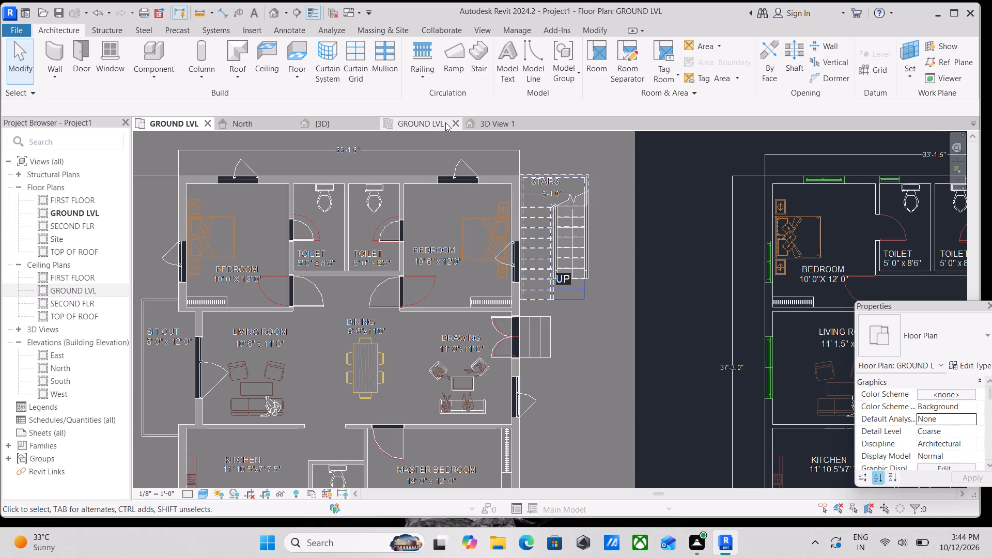
{"action": "left_click", "coordinate": [442, 122]}
{"action": "scroll", "coordinate": [414, 167], "scroll_direction": "down", "scroll_amount": 3}
{"action": "middle_click_drag", "start_coordinate": [470, 165], "coordinate": [358, 174]}
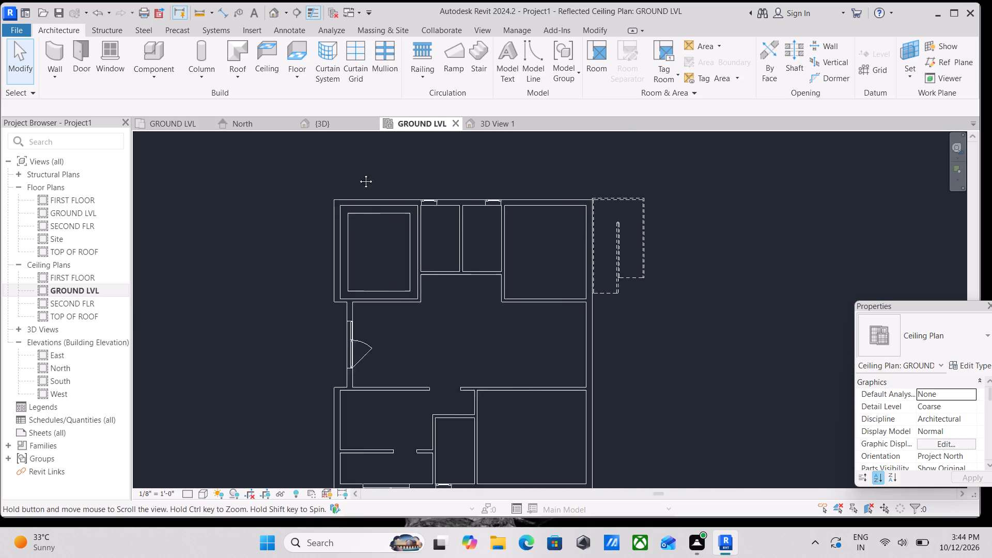
{"action": "middle_click_drag", "start_coordinate": [358, 174], "coordinate": [307, 185]}
{"action": "middle_click_drag", "start_coordinate": [428, 210], "coordinate": [378, 158]}
{"action": "middle_click_drag", "start_coordinate": [397, 169], "coordinate": [400, 206]}
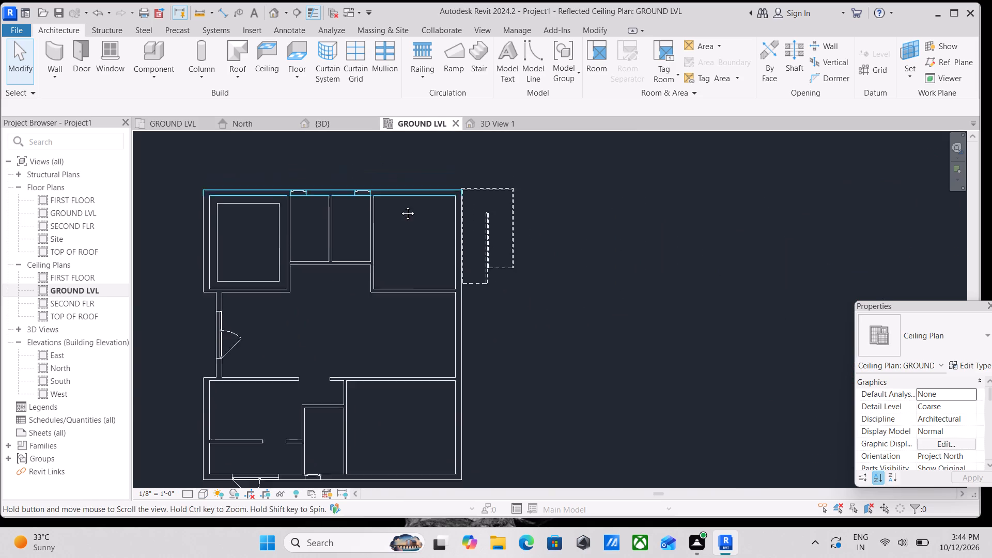
{"action": "middle_click_drag", "start_coordinate": [400, 206], "coordinate": [397, 235]}
{"action": "scroll", "coordinate": [371, 205], "scroll_direction": "up", "scroll_amount": 3}
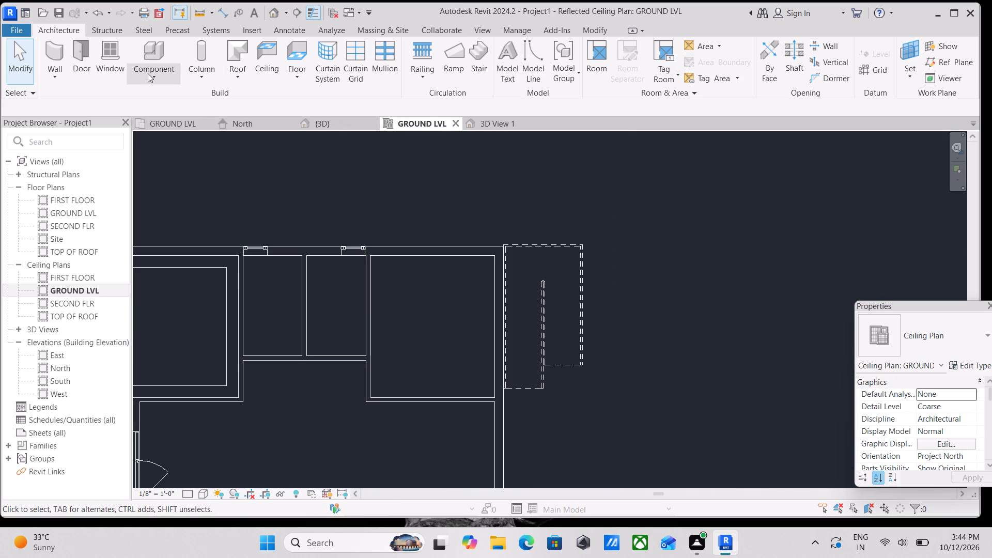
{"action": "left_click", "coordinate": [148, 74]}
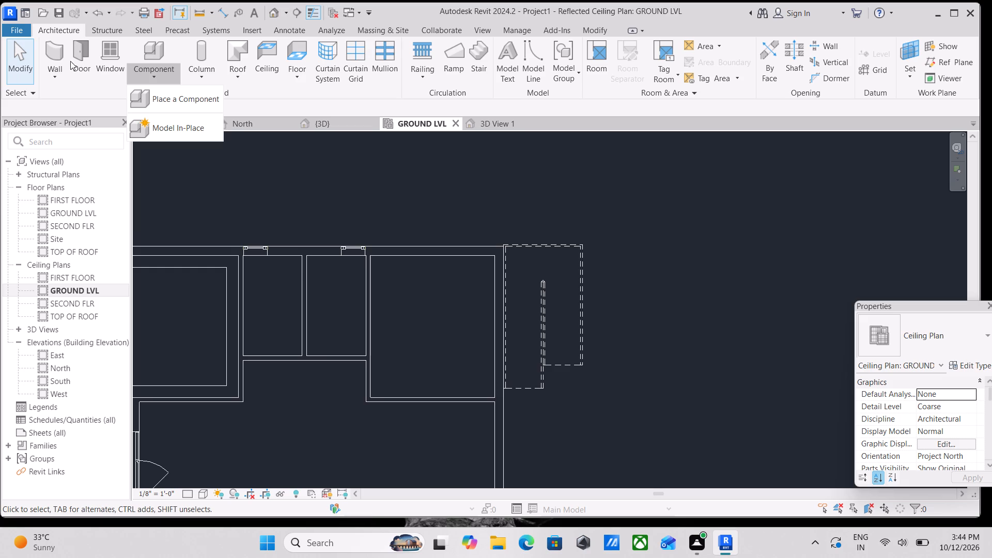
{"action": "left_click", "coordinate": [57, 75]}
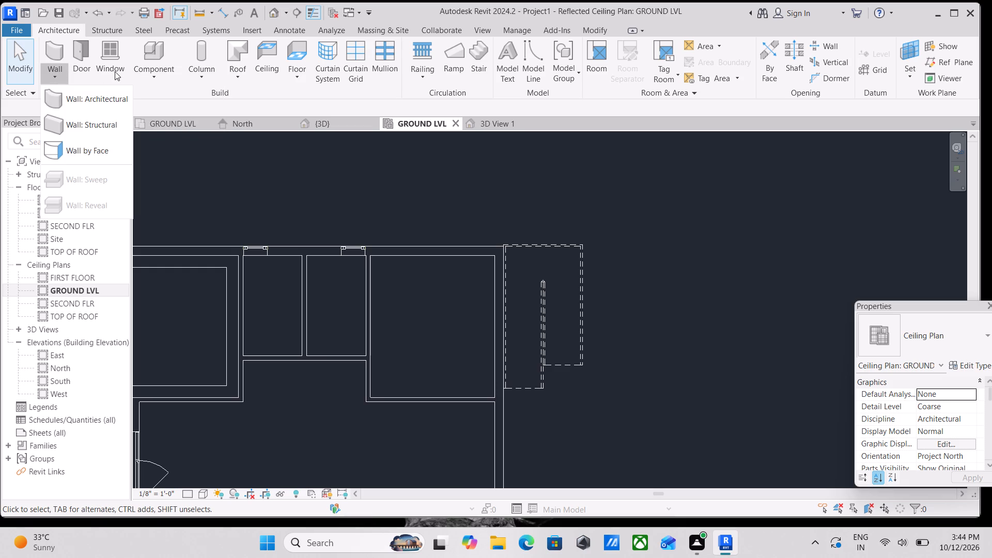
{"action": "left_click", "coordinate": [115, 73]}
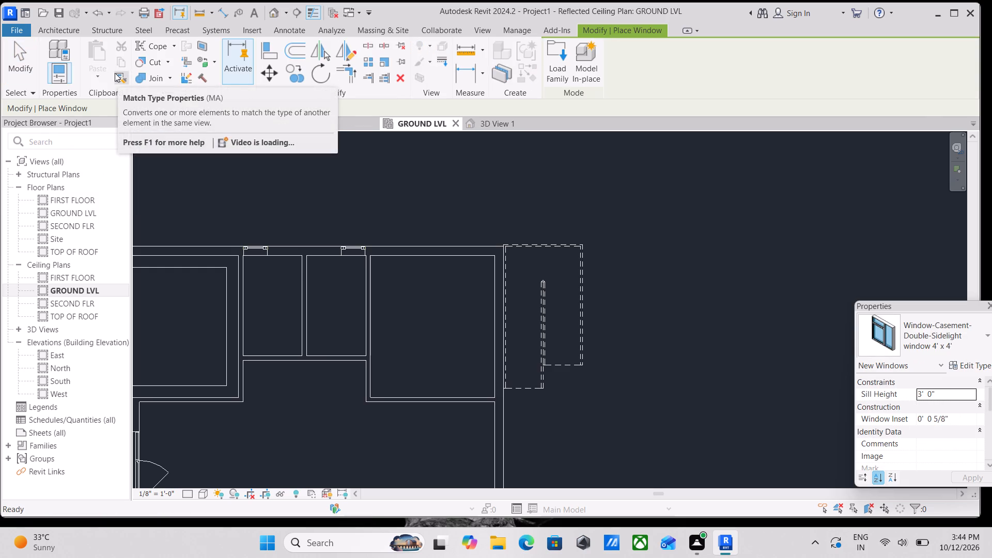
Place an automatic recessed ceiling at a 9' 6" height offset in the bedroom beside the stairs.
{"action": "left_click", "coordinate": [70, 33]}
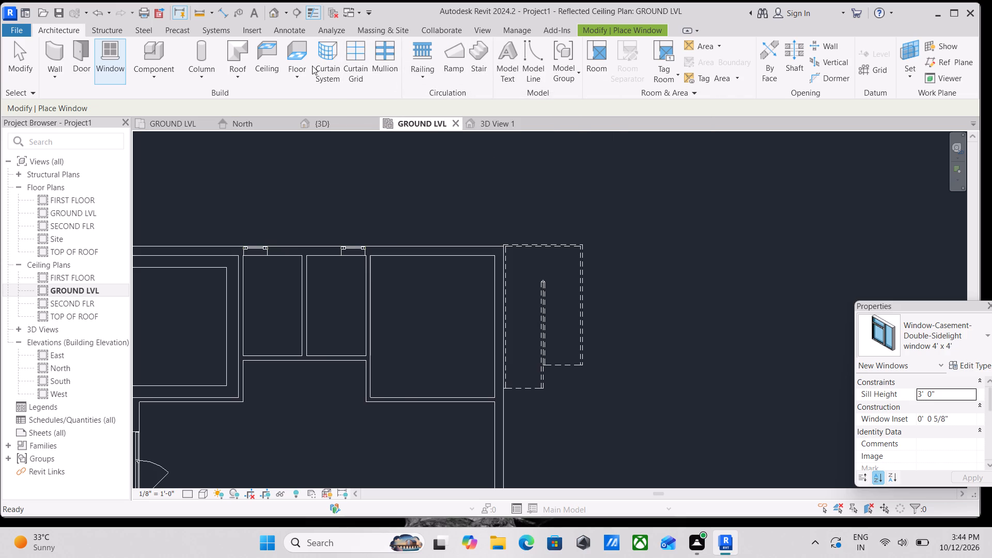
{"action": "left_click", "coordinate": [269, 66]}
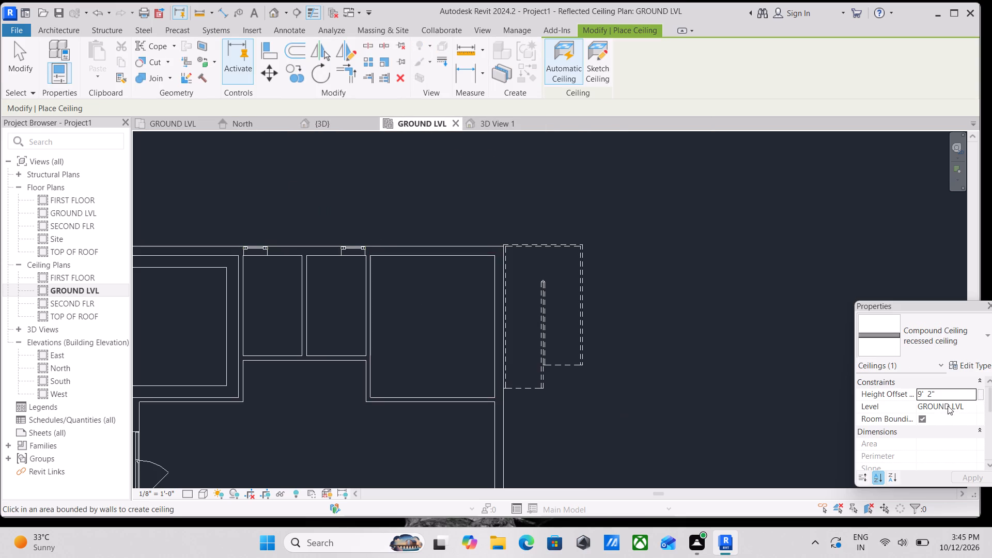
{"action": "left_click", "coordinate": [949, 393]}
{"action": "double_click", "coordinate": [938, 393]}
{"action": "key", "text": "6"}
{"action": "key", "text": "shift+quotedbl"}
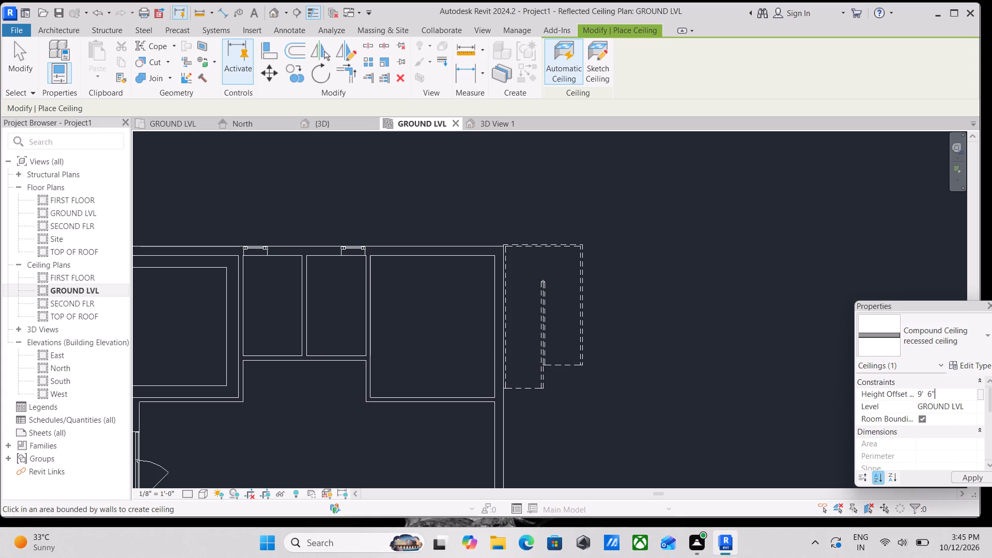
{"action": "key", "text": "Return"}
{"action": "left_click", "coordinate": [450, 339]}
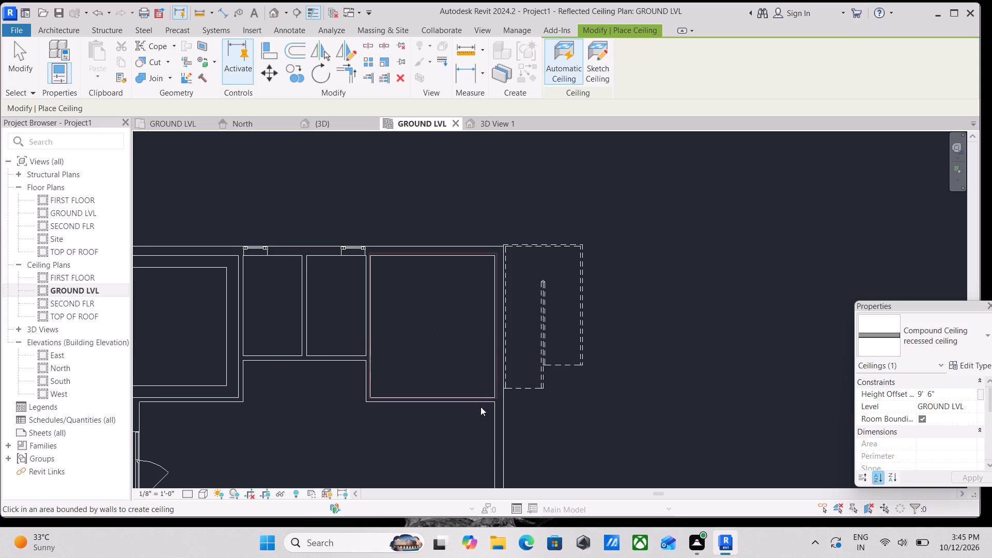
Start a sketched recessed ceiling at a 9' 2" height offset, drawing its outer boundary as a 10' 6" x 12' 0" rectangle along that bedroom's inner walls.
{"action": "left_click", "coordinate": [599, 68]}
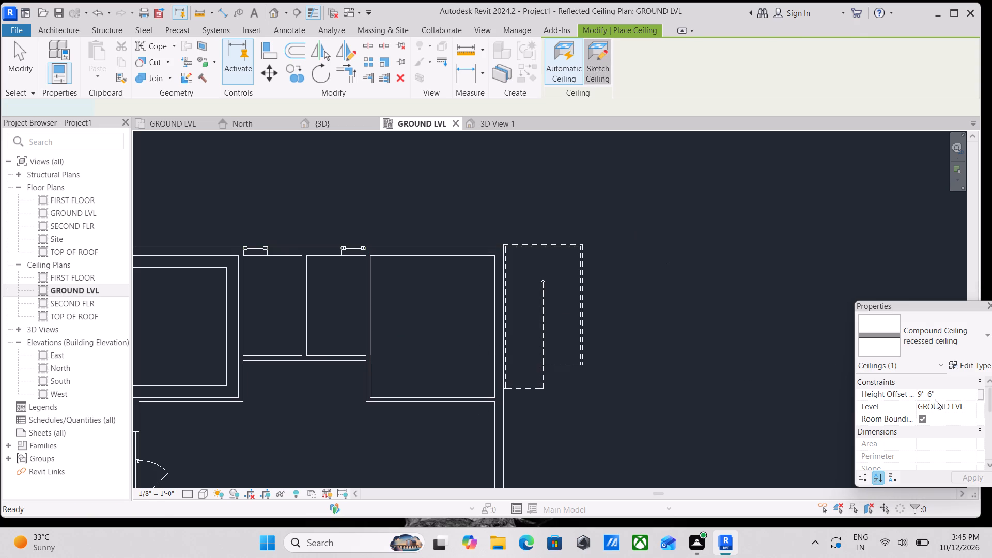
{"action": "left_click", "coordinate": [944, 393]}
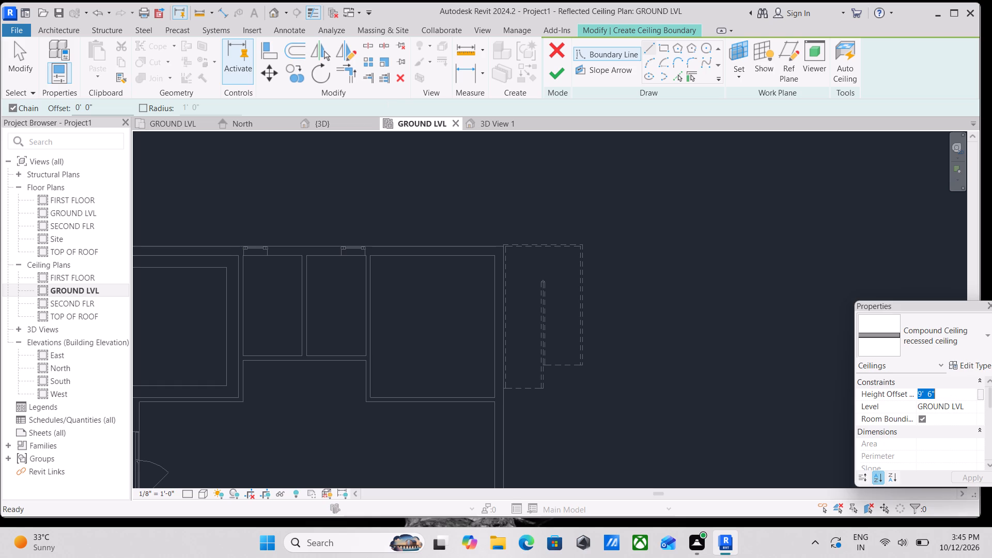
{"action": "type", "text": "9'"}
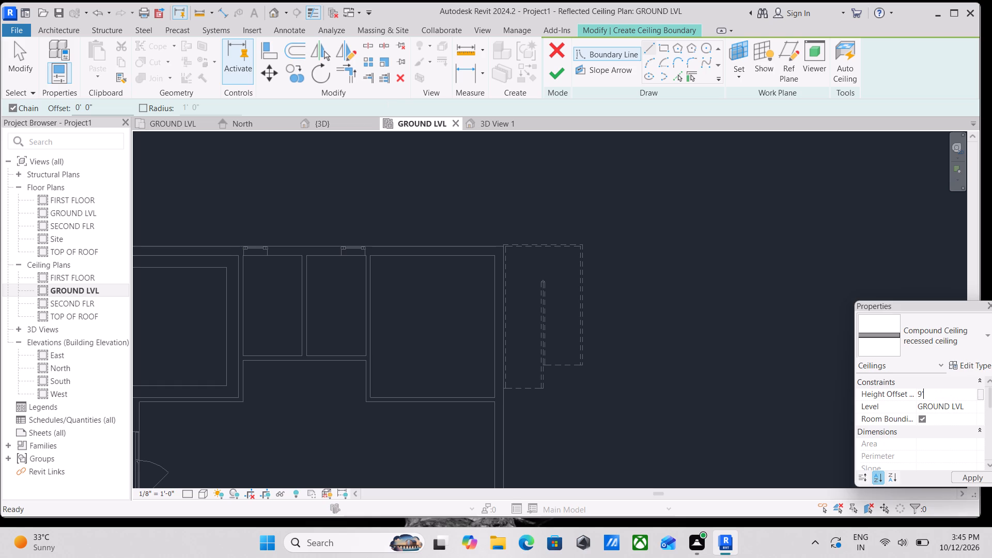
{"action": "key", "text": "space"}
{"action": "type", "text": "2"}
{"action": "key", "text": "shift+quotedbl"}
{"action": "left_click", "coordinate": [661, 46]}
{"action": "scroll", "coordinate": [397, 280], "scroll_direction": "up", "scroll_amount": 4}
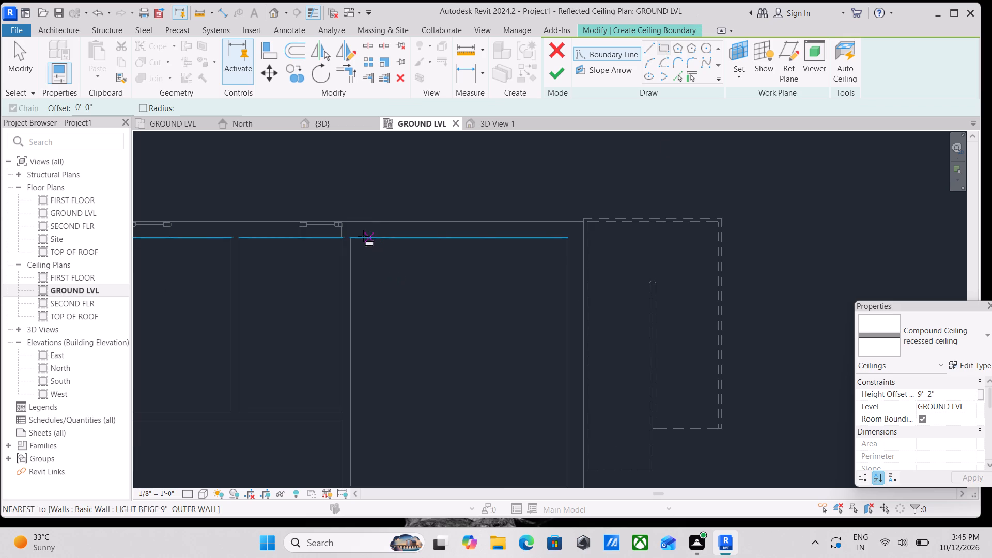
{"action": "left_click", "coordinate": [348, 242]}
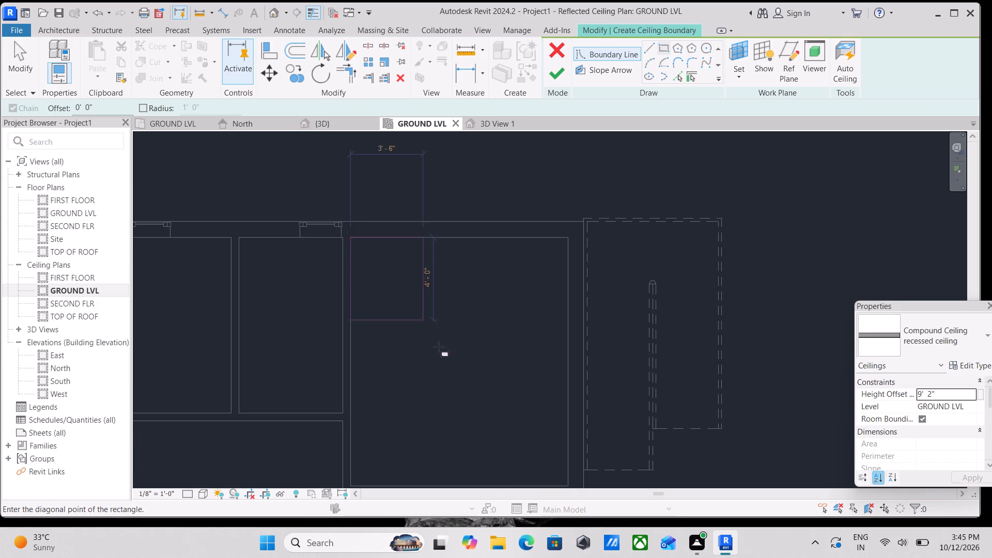
{"action": "scroll", "coordinate": [439, 347], "scroll_direction": "down", "scroll_amount": 2}
{"action": "middle_click_drag", "start_coordinate": [439, 347], "coordinate": [443, 229]}
{"action": "left_click", "coordinate": [543, 336]}
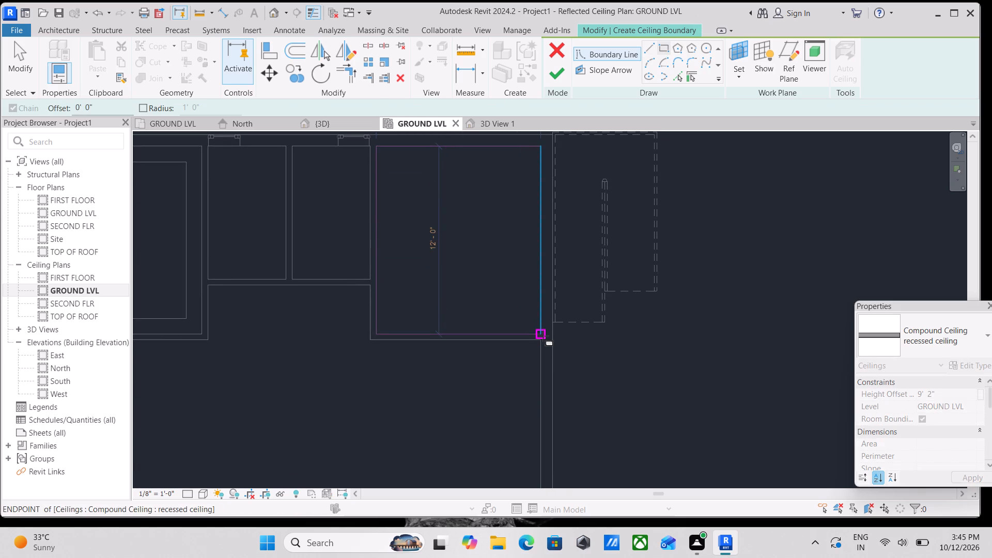
{"action": "scroll", "coordinate": [494, 228], "scroll_direction": "down", "scroll_amount": 1}
{"action": "middle_click_drag", "start_coordinate": [494, 228], "coordinate": [499, 297]}
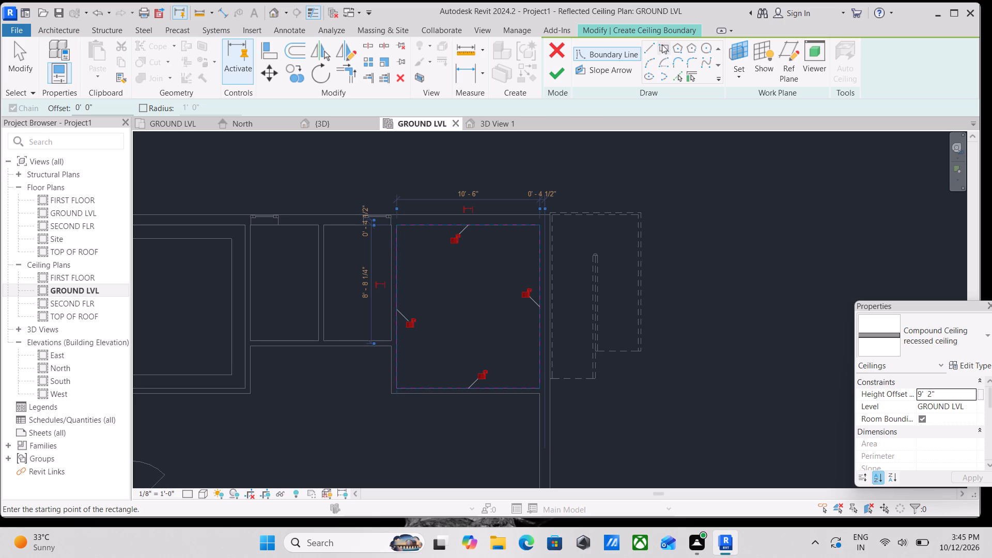
Add an inner 8' 6" x 10' 0" rectangle offset 1' 0" inward from the bedroom's ceiling boundary and finish the ceiling sketch.
{"action": "left_click_drag", "start_coordinate": [95, 107], "coordinate": [41, 115]}
{"action": "type", "text": "1'"}
{"action": "scroll", "coordinate": [500, 191], "scroll_direction": "up", "scroll_amount": 3}
{"action": "scroll", "coordinate": [408, 231], "scroll_direction": "up", "scroll_amount": 3}
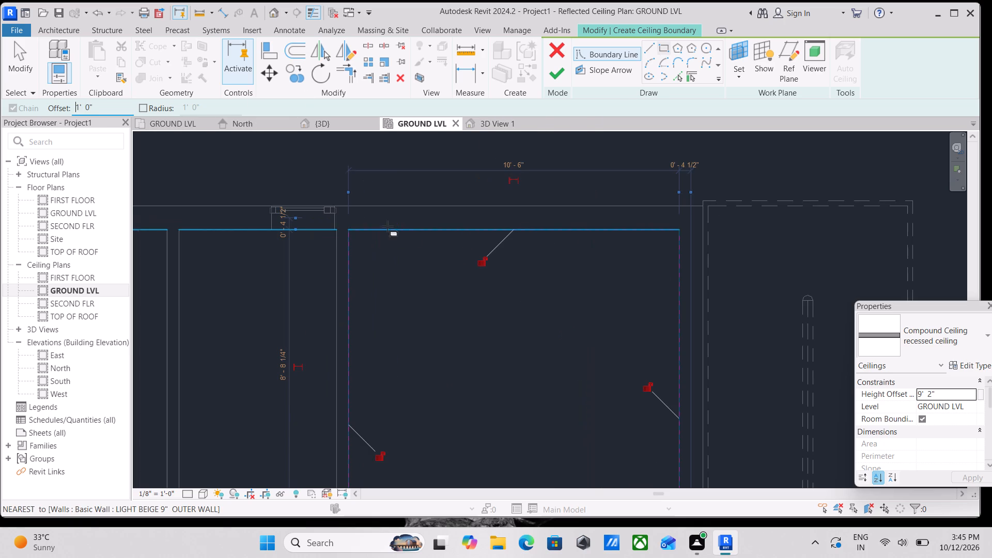
{"action": "left_click", "coordinate": [348, 228]}
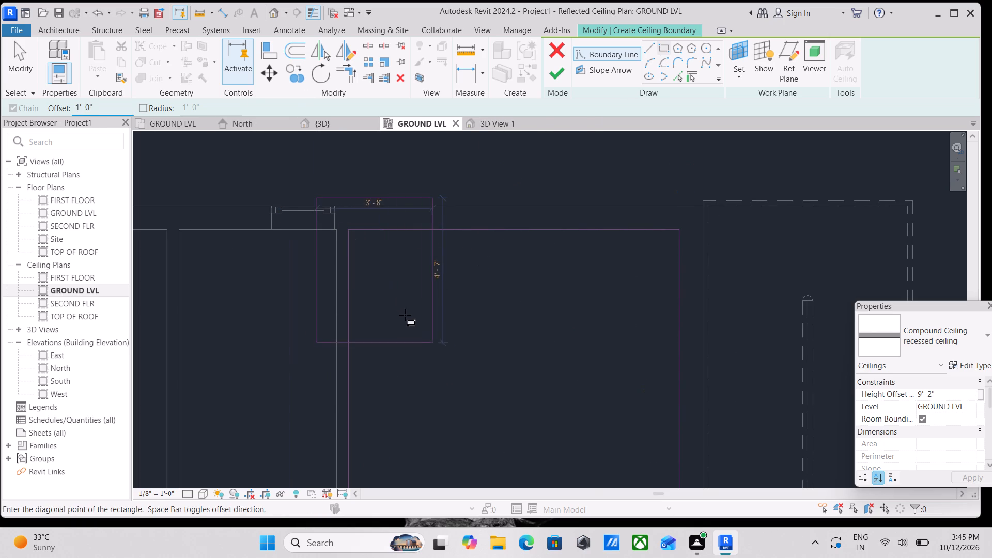
{"action": "key", "text": "space"}
{"action": "scroll", "coordinate": [479, 373], "scroll_direction": "down", "scroll_amount": 2}
{"action": "middle_click_drag", "start_coordinate": [480, 373], "coordinate": [457, 168]}
{"action": "scroll", "coordinate": [457, 168], "scroll_direction": "up", "scroll_amount": 1}
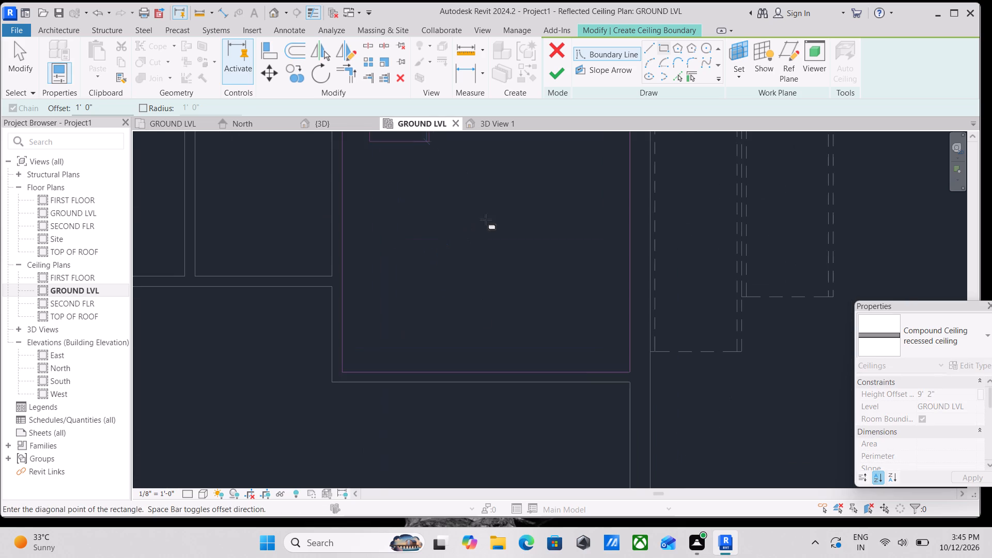
{"action": "left_click", "coordinate": [630, 370]}
{"action": "scroll", "coordinate": [688, 253], "scroll_direction": "down", "scroll_amount": 2}
{"action": "middle_click_drag", "start_coordinate": [693, 249], "coordinate": [674, 326]}
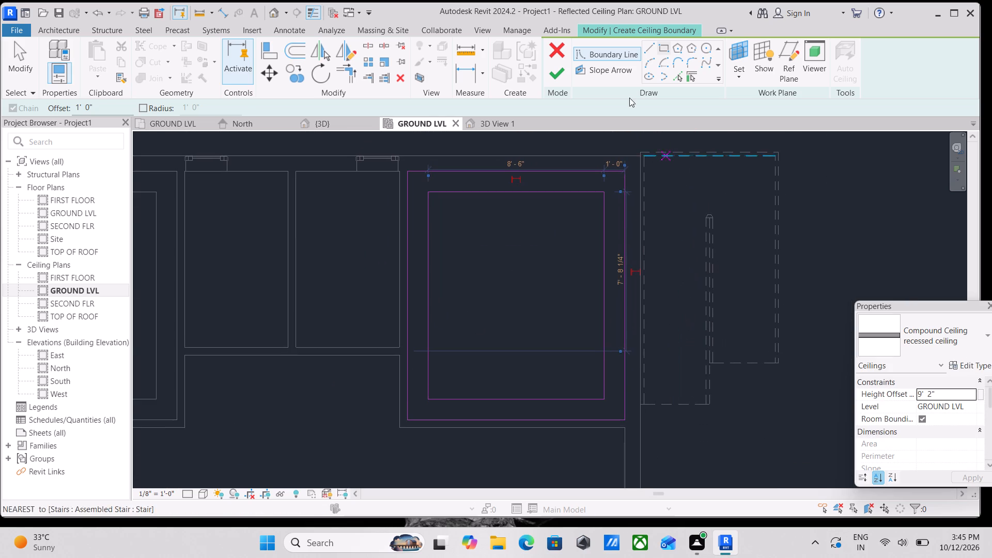
{"action": "left_click", "coordinate": [561, 79]}
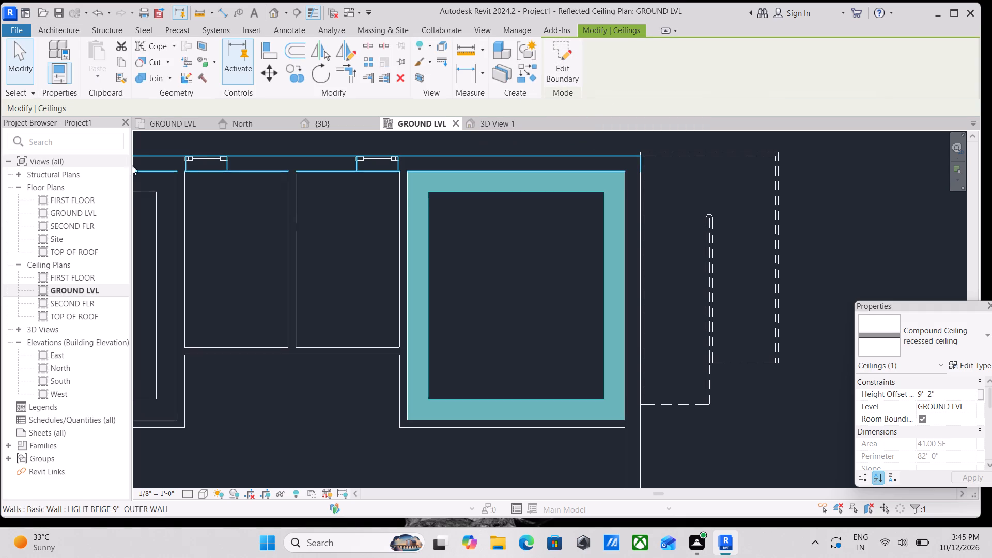
Place an automatic recessed ceiling at a 9' 6" height offset in the room at the plan's south-east corner.
{"action": "scroll", "coordinate": [425, 255], "scroll_direction": "down", "scroll_amount": 5}
{"action": "middle_click_drag", "start_coordinate": [468, 260], "coordinate": [602, 130]}
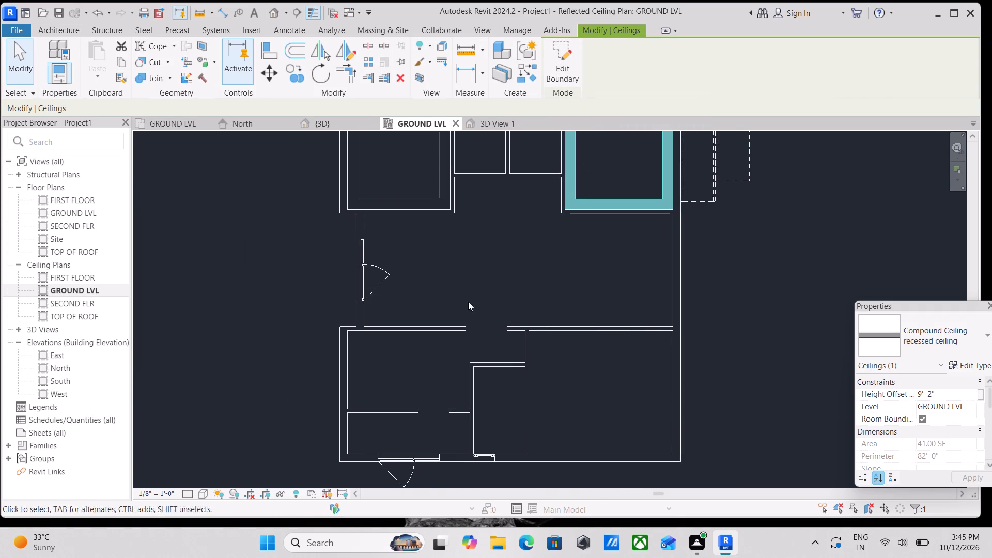
{"action": "middle_click_drag", "start_coordinate": [501, 276], "coordinate": [425, 275]}
{"action": "middle_click_drag", "start_coordinate": [473, 278], "coordinate": [441, 314]}
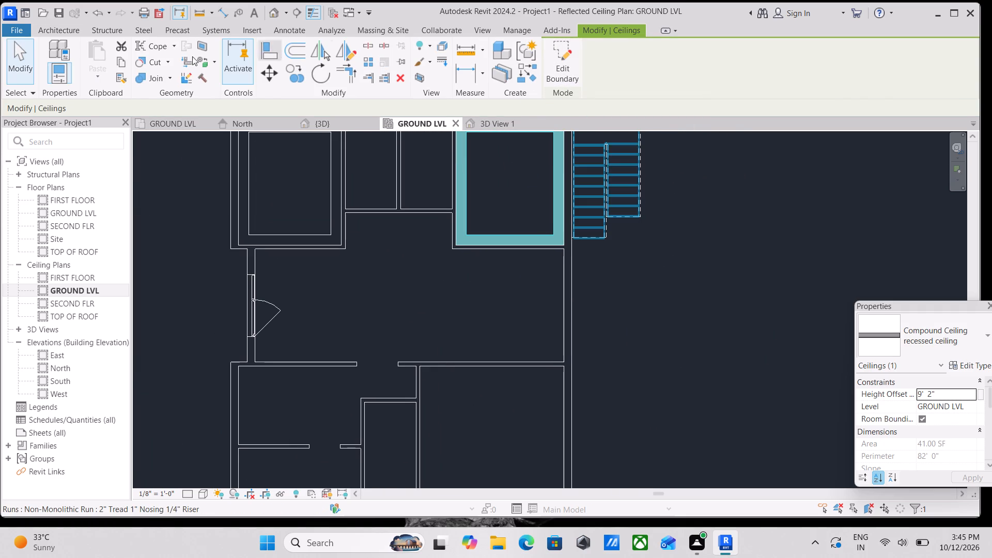
{"action": "left_click", "coordinate": [68, 25]}
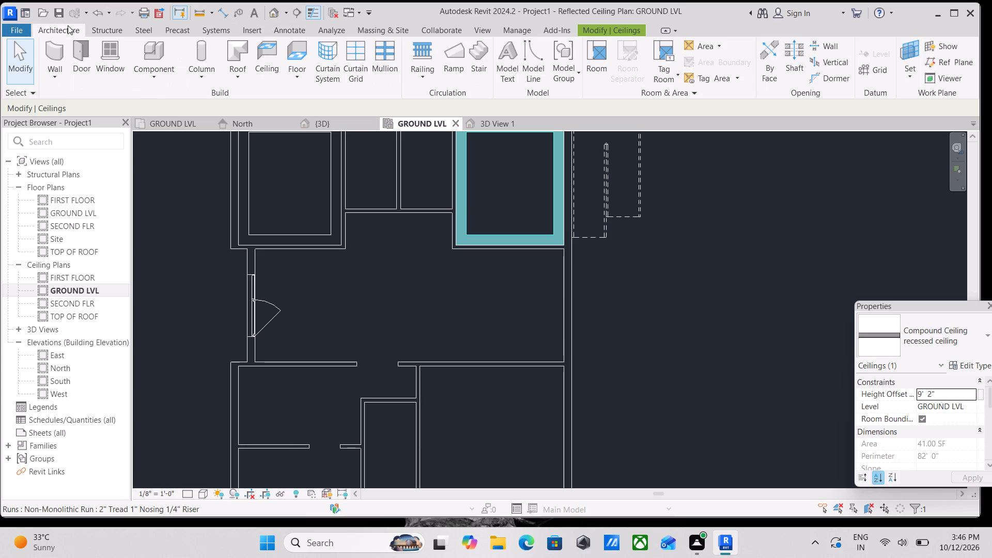
{"action": "left_click", "coordinate": [296, 72]}
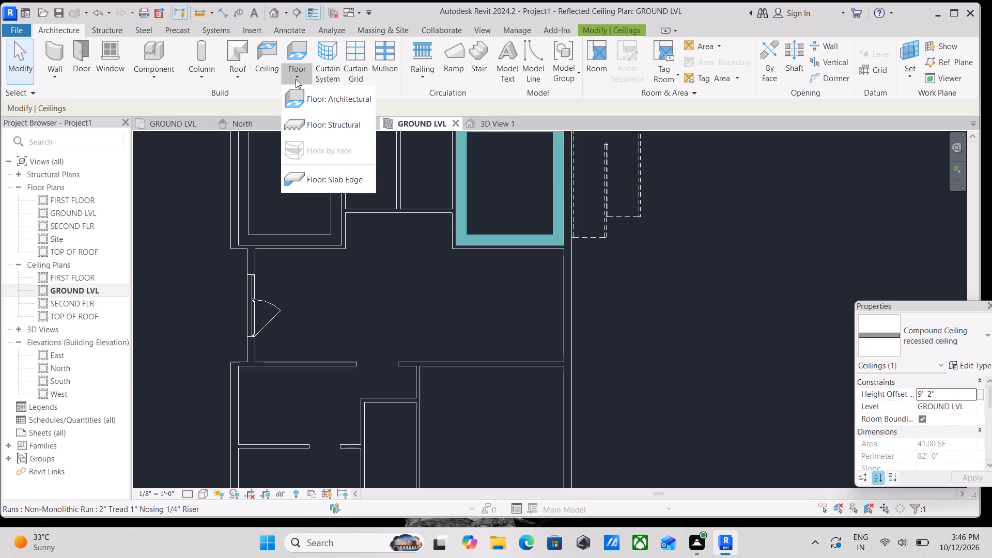
{"action": "left_click", "coordinate": [262, 64]}
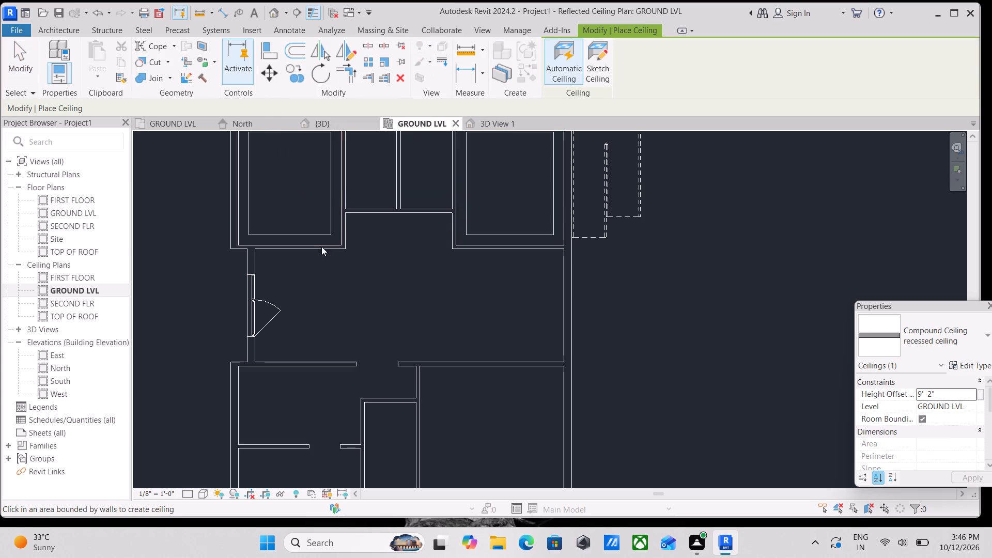
{"action": "scroll", "coordinate": [466, 304], "scroll_direction": "down", "scroll_amount": 1}
{"action": "middle_click_drag", "start_coordinate": [466, 304], "coordinate": [465, 225]}
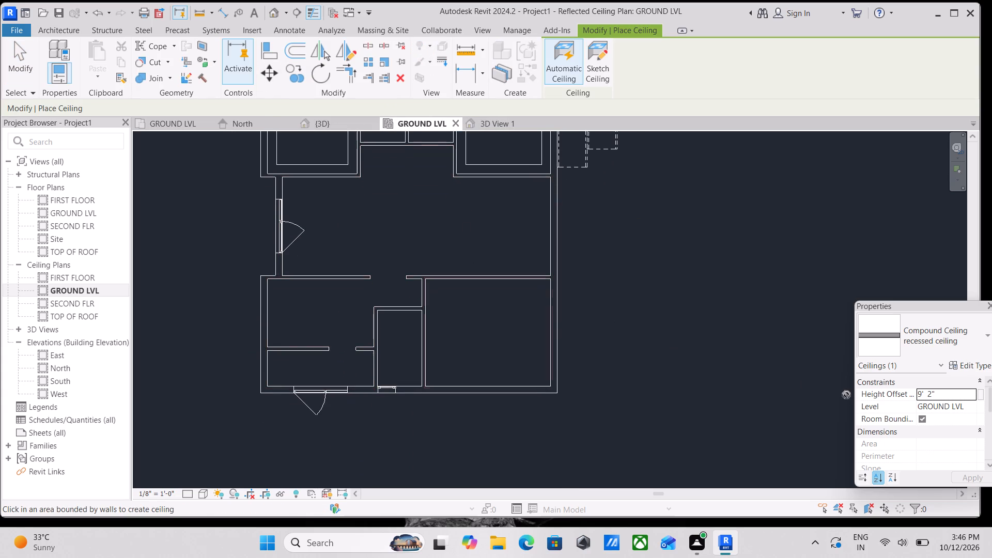
{"action": "left_click", "coordinate": [940, 396]}
{"action": "left_click_drag", "start_coordinate": [943, 395], "coordinate": [931, 395]}
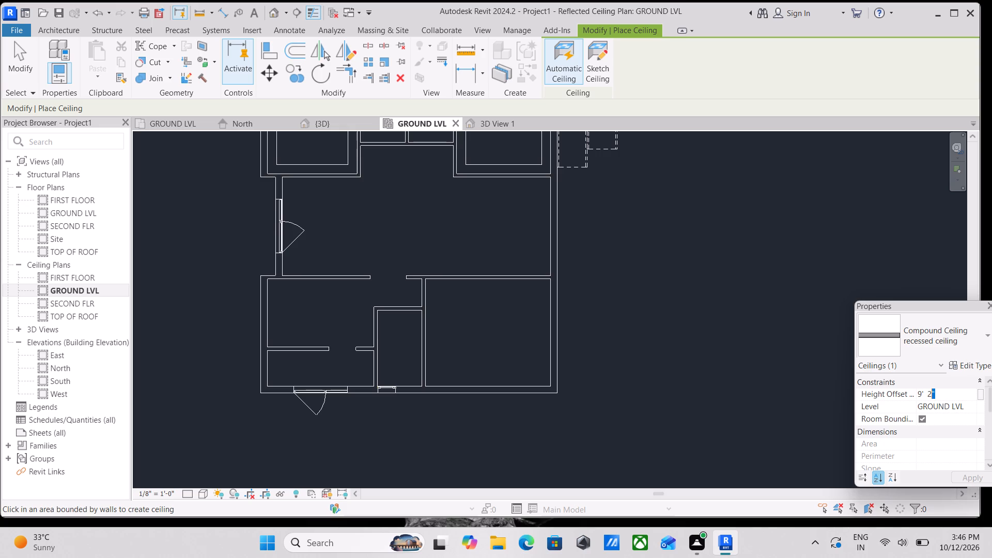
{"action": "left_click_drag", "start_coordinate": [931, 395], "coordinate": [924, 395]}
{"action": "key", "text": "6"}
{"action": "key", "text": "shift+quotedbl"}
{"action": "key", "text": "Return"}
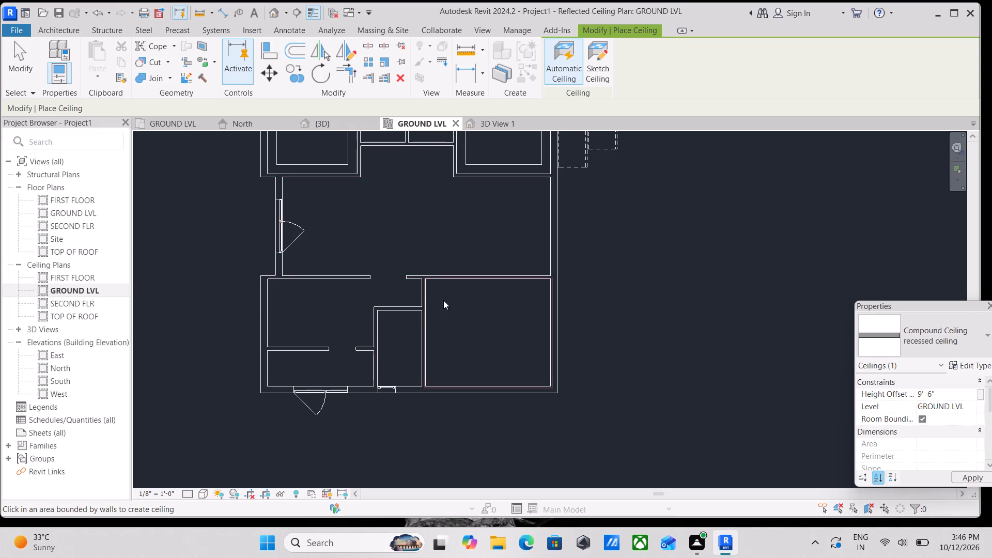
{"action": "scroll", "coordinate": [450, 300], "scroll_direction": "up", "scroll_amount": 7}
{"action": "left_click", "coordinate": [460, 308]}
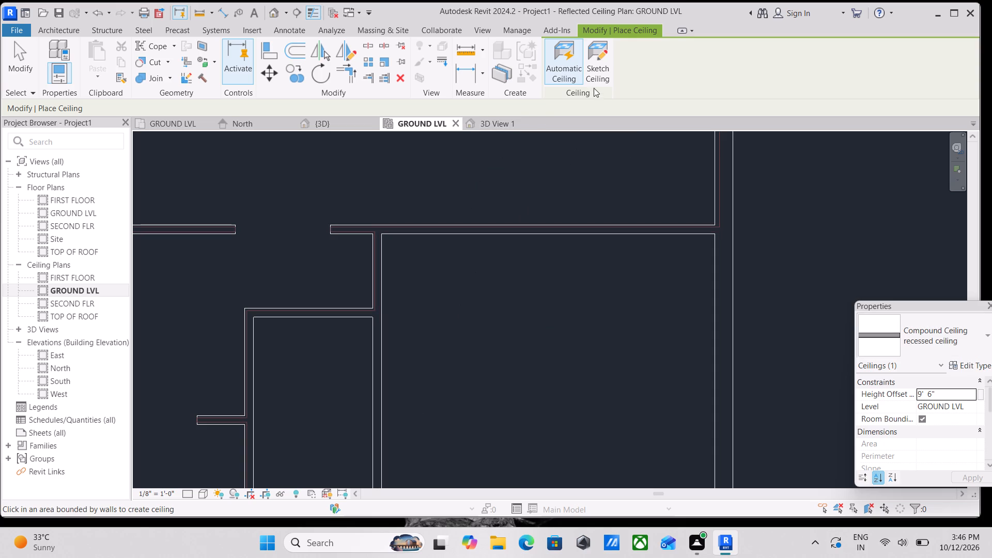
Sketch a recessed ceiling at a 9' 2" height offset as a 14' 0" x 12' 0" rectangle along the south-east room's inner walls.
{"action": "left_click", "coordinate": [600, 71]}
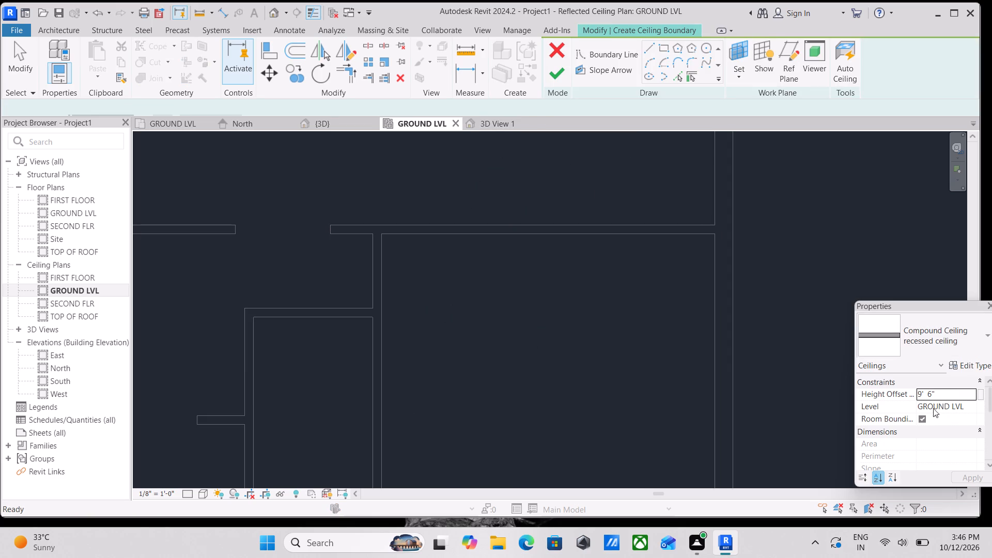
{"action": "left_click", "coordinate": [942, 395]}
{"action": "left_click", "coordinate": [926, 395]}
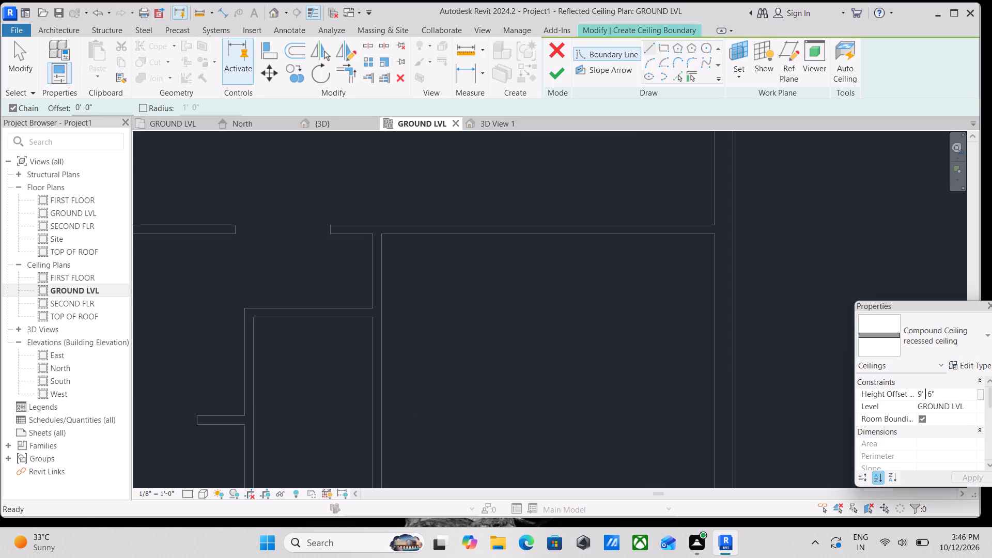
{"action": "left_click_drag", "start_coordinate": [937, 393], "coordinate": [928, 394]}
{"action": "type", "text": "2\""}
{"action": "key", "text": "Return"}
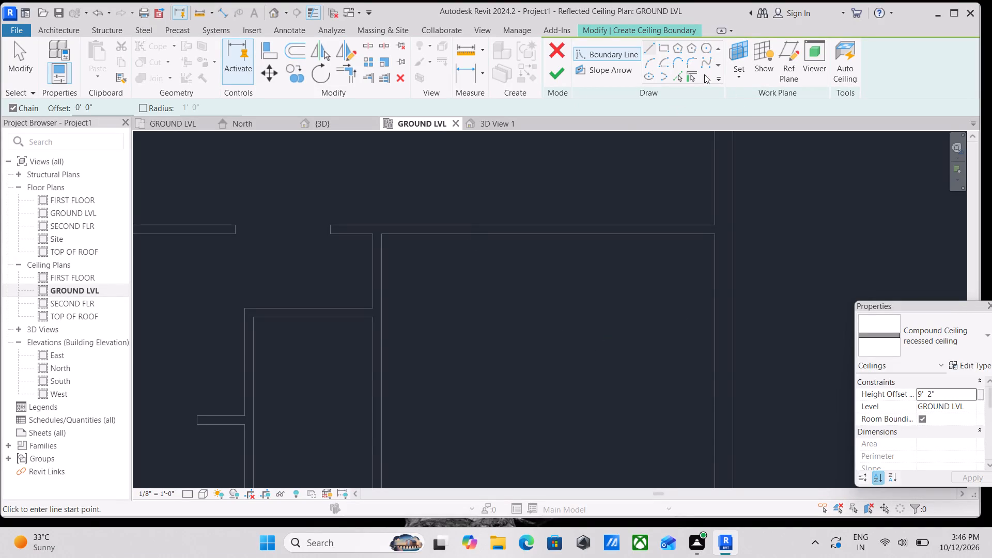
{"action": "left_click", "coordinate": [659, 49]}
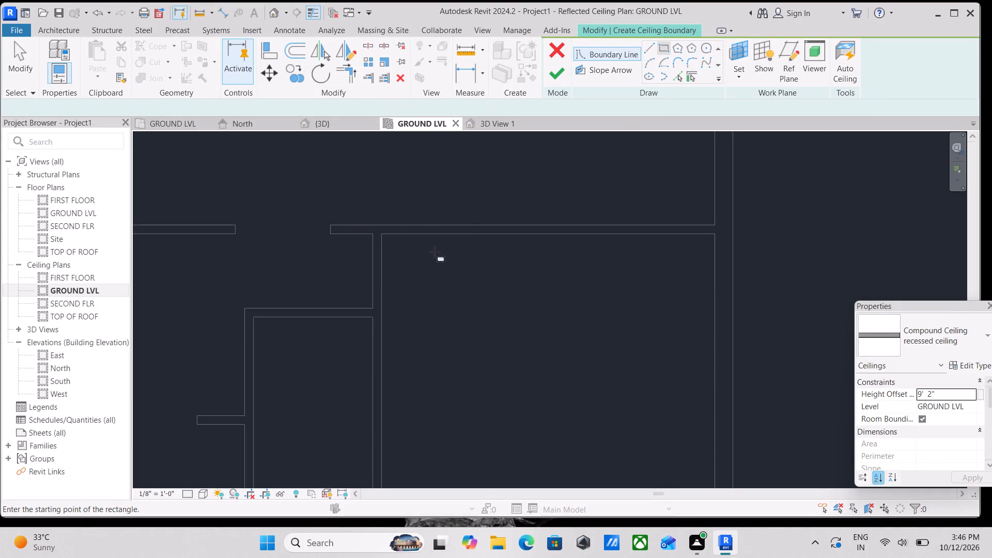
{"action": "left_click", "coordinate": [380, 233]}
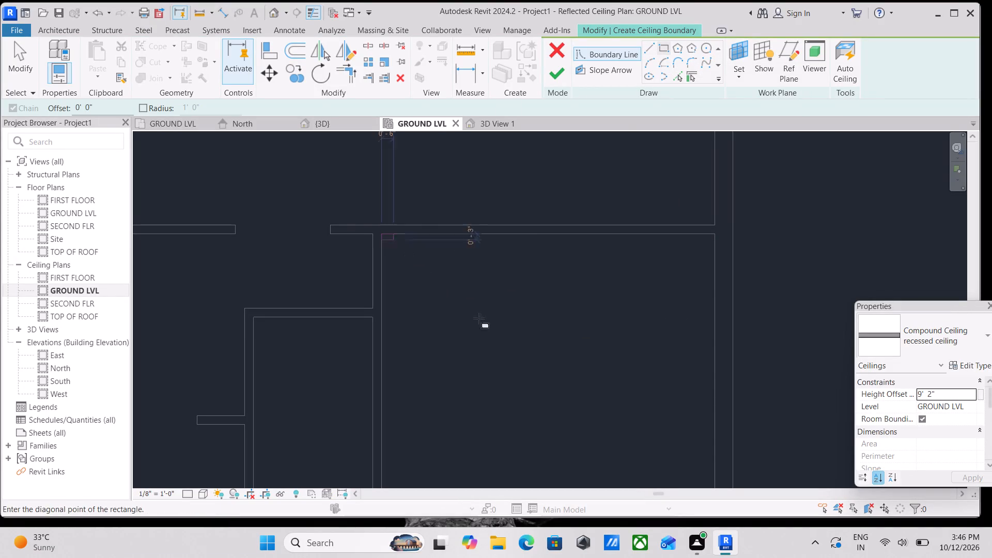
{"action": "middle_click_drag", "start_coordinate": [536, 344], "coordinate": [531, 210]}
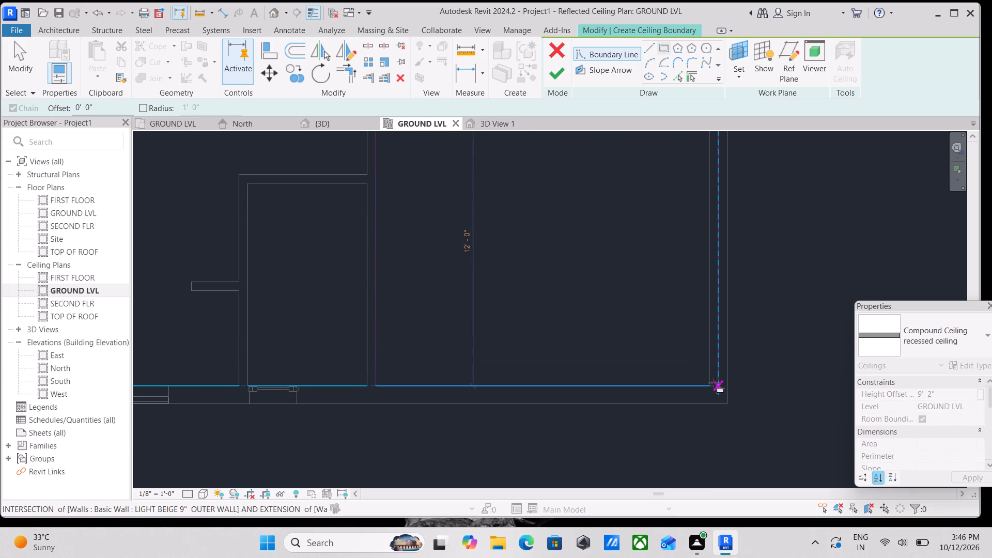
{"action": "left_click", "coordinate": [712, 383]}
{"action": "scroll", "coordinate": [655, 309], "scroll_direction": "down", "scroll_amount": 3}
{"action": "middle_click_drag", "start_coordinate": [655, 309], "coordinate": [650, 384]}
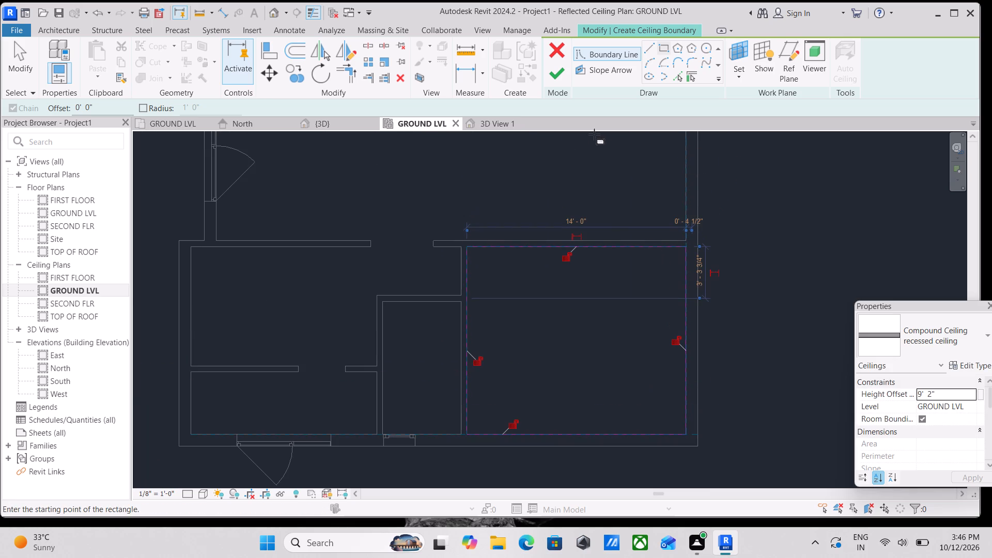
{"action": "left_click", "coordinate": [556, 73]}
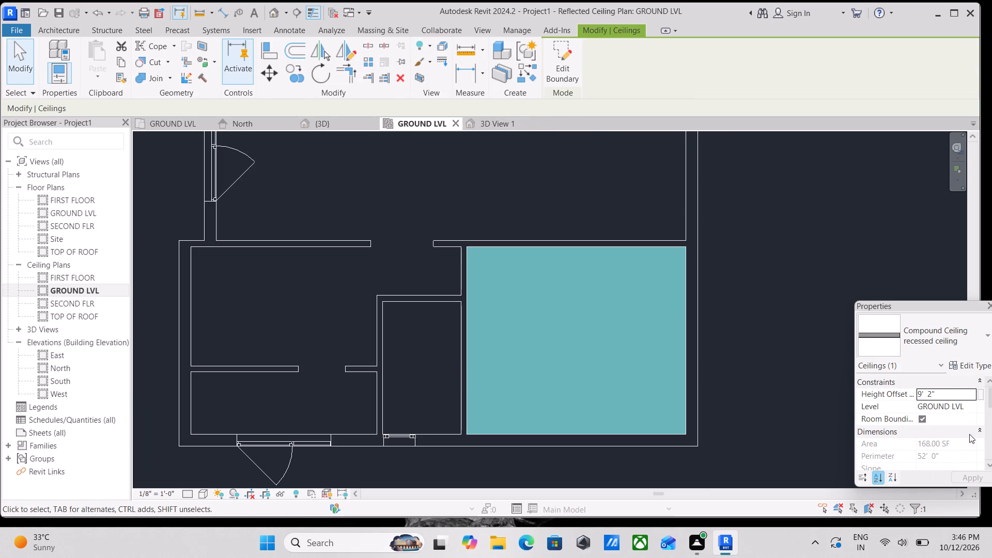
{"action": "scroll", "coordinate": [947, 393], "scroll_direction": "up", "scroll_amount": 2}
{"action": "right_click", "coordinate": [507, 339]}
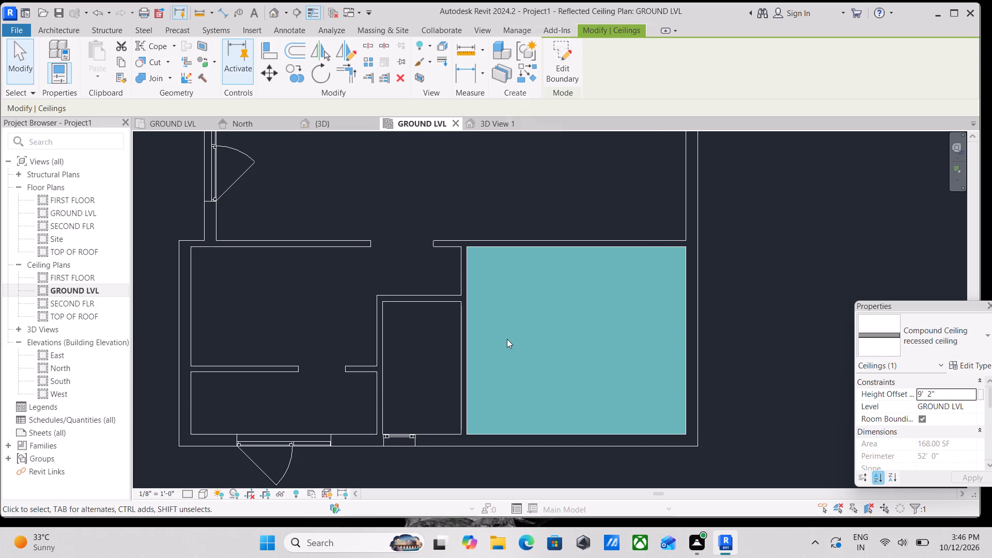
{"action": "left_click", "coordinate": [565, 173]}
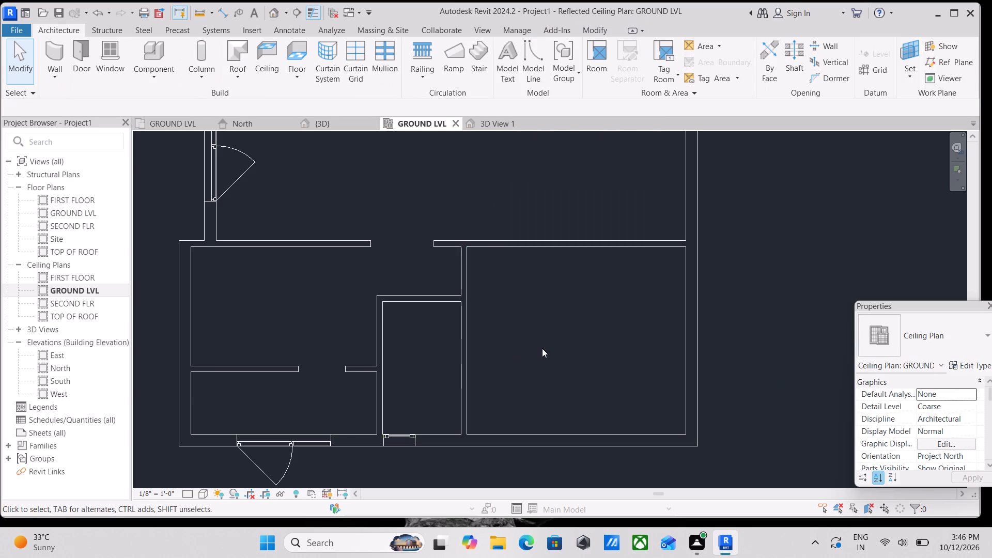
Examine the GROUND LVL ceiling plan around the central hall and the south-east corner room.
{"action": "scroll", "coordinate": [544, 347], "scroll_direction": "down", "scroll_amount": 1}
{"action": "middle_click_drag", "start_coordinate": [544, 347], "coordinate": [546, 366]}
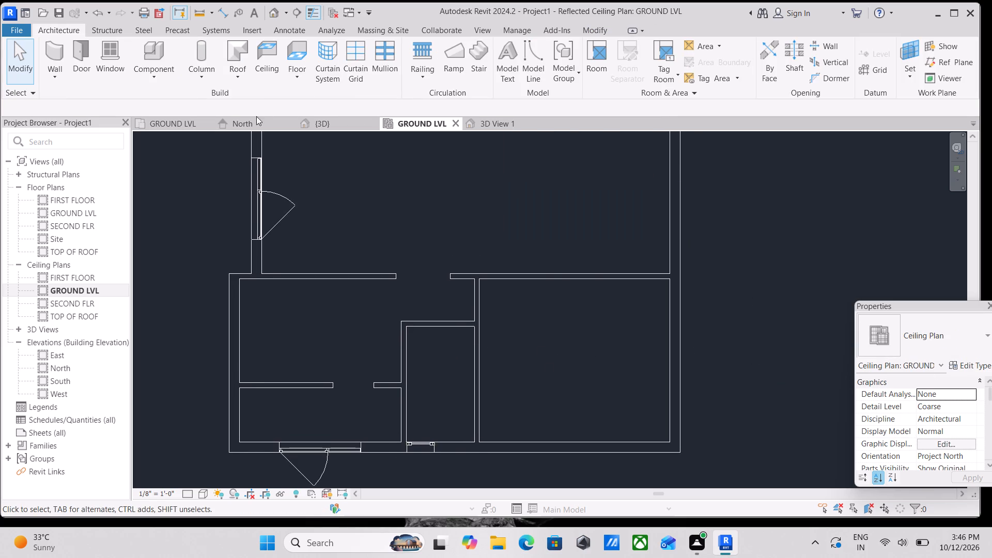
{"action": "scroll", "coordinate": [593, 273], "scroll_direction": "down", "scroll_amount": 1}
{"action": "middle_click_drag", "start_coordinate": [594, 273], "coordinate": [572, 296]}
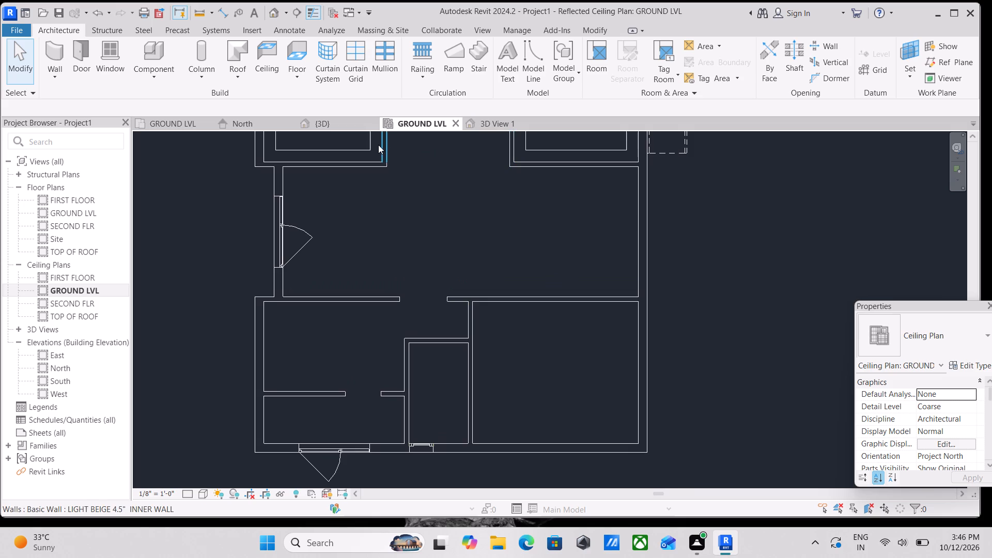
{"action": "scroll", "coordinate": [528, 271], "scroll_direction": "up", "scroll_amount": 3}
{"action": "scroll", "coordinate": [545, 237], "scroll_direction": "down", "scroll_amount": 2}
{"action": "middle_click_drag", "start_coordinate": [545, 237], "coordinate": [538, 303]}
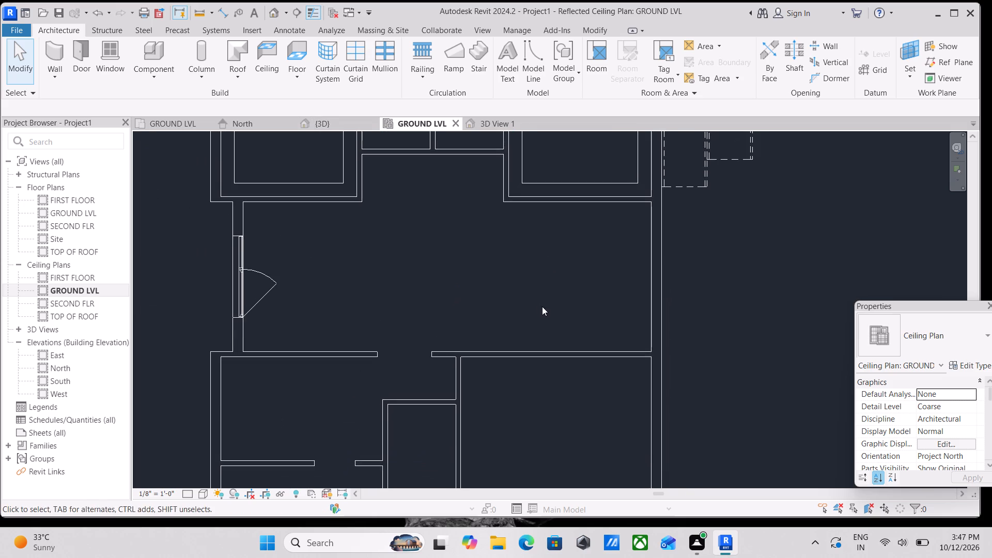
{"action": "middle_click_drag", "start_coordinate": [542, 306], "coordinate": [540, 255]}
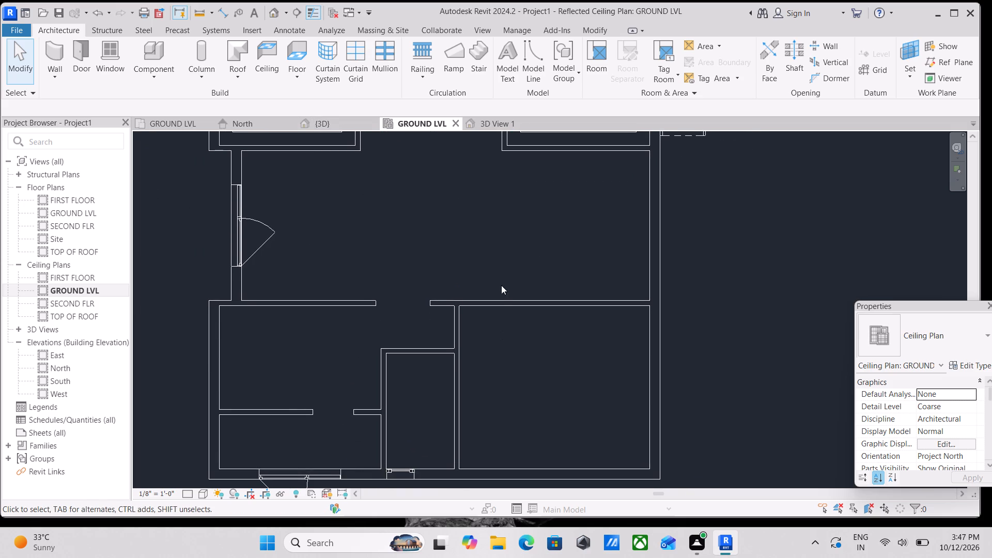
{"action": "scroll", "coordinate": [528, 339], "scroll_direction": "up", "scroll_amount": 2}
{"action": "scroll", "coordinate": [538, 289], "scroll_direction": "down", "scroll_amount": 2}
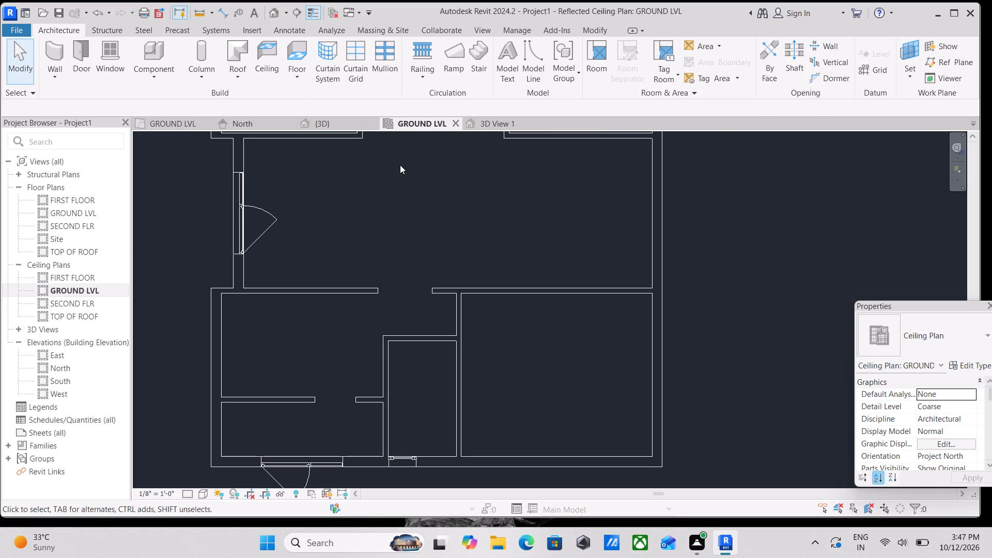
{"action": "middle_click_drag", "start_coordinate": [488, 234], "coordinate": [429, 262]}
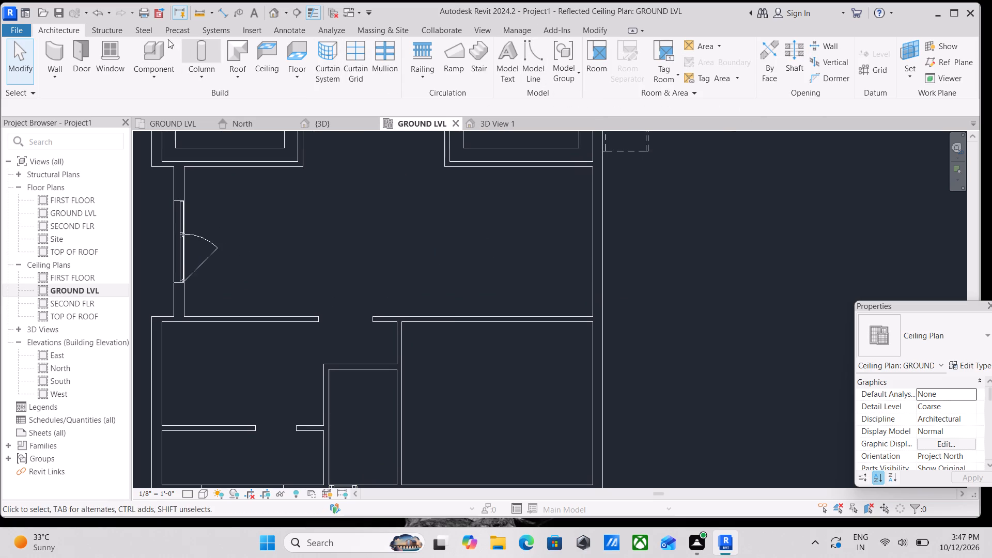
Place an automatic recessed ceiling at a 9' 6" height offset in the south-east corner room.
{"action": "left_click", "coordinate": [270, 71]}
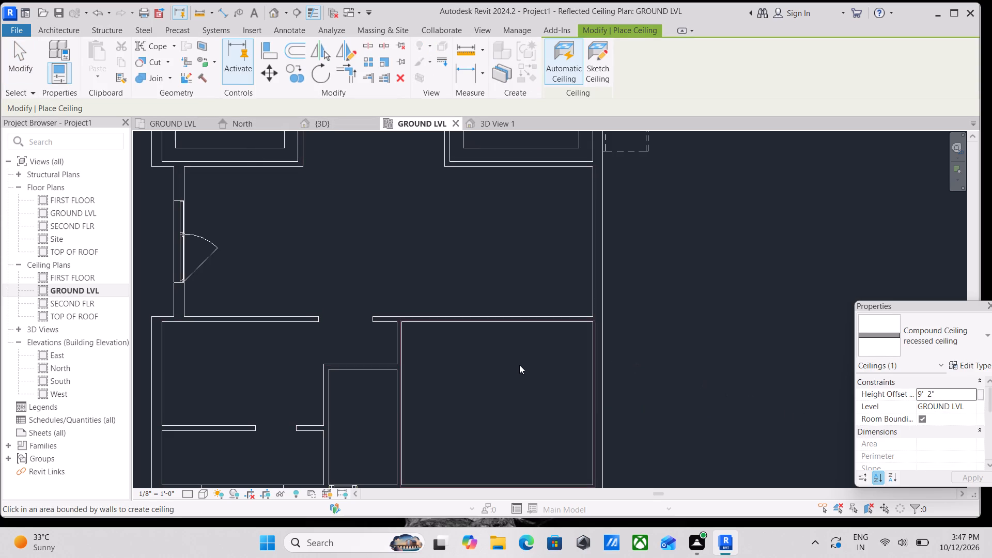
{"action": "scroll", "coordinate": [515, 362], "scroll_direction": "up", "scroll_amount": 6}
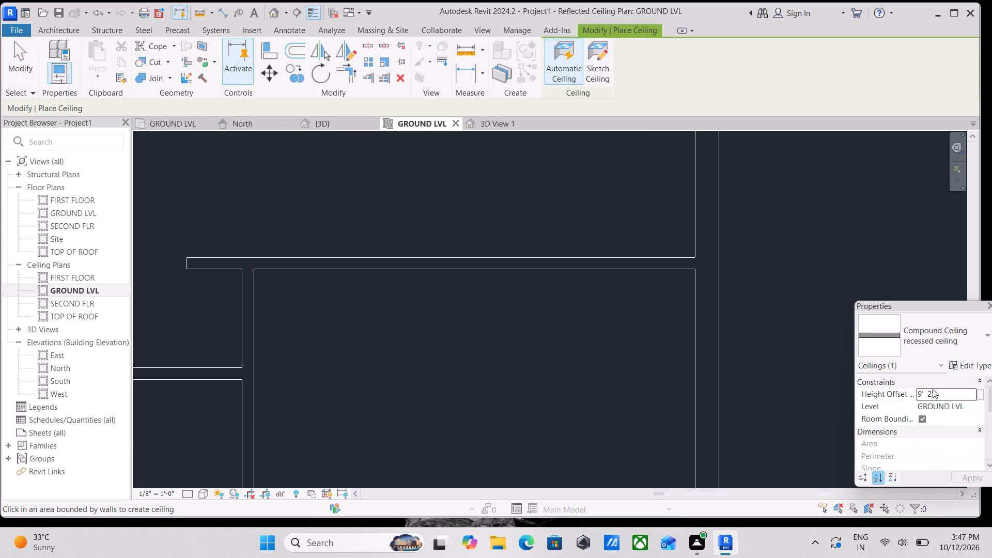
{"action": "left_click", "coordinate": [938, 390]}
{"action": "left_click_drag", "start_coordinate": [942, 391], "coordinate": [921, 392]}
{"action": "left_click_drag", "start_coordinate": [921, 392], "coordinate": [926, 393]}
{"action": "key", "text": "6"}
{"action": "key", "text": "shift+quotedbl"}
{"action": "key", "text": "Return"}
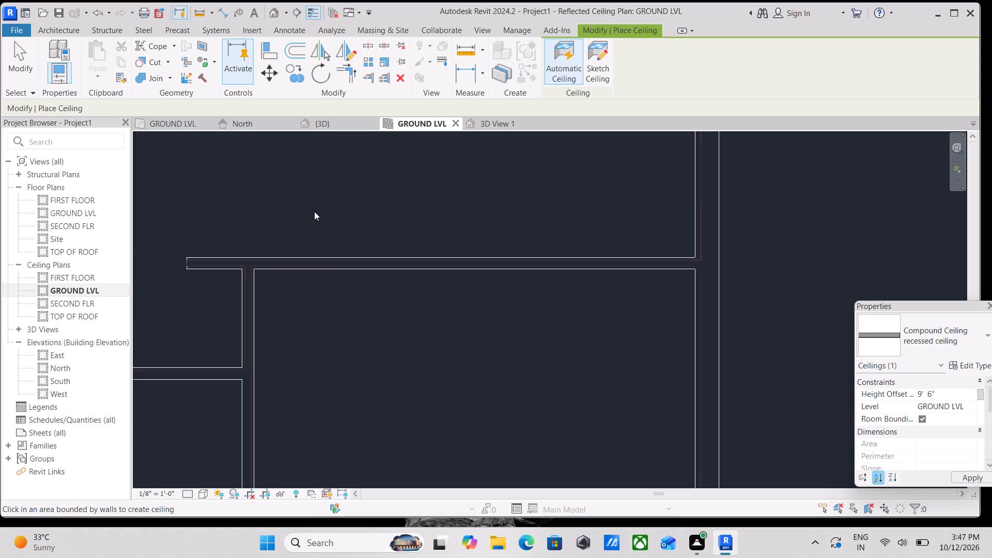
{"action": "left_click", "coordinate": [379, 296]}
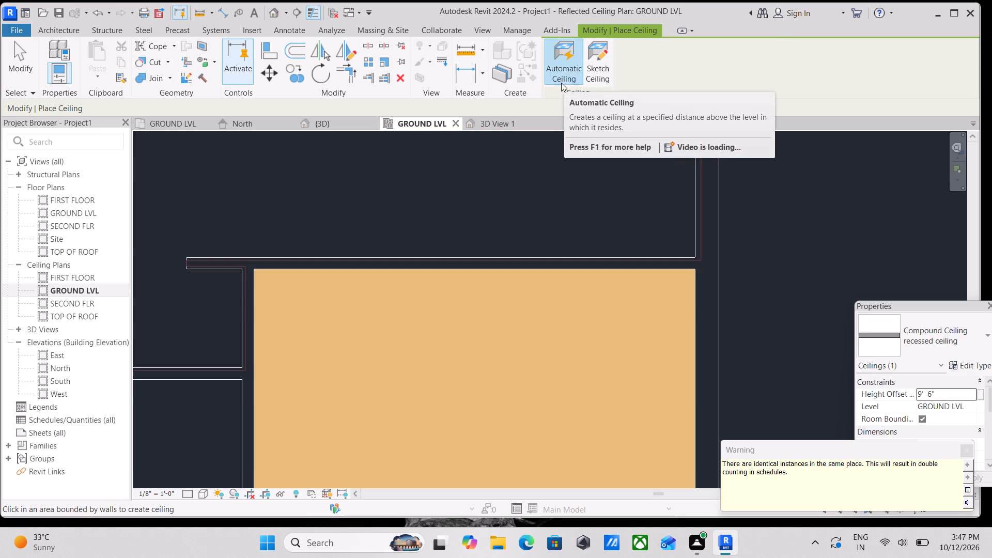
{"action": "left_click", "coordinate": [968, 454]}
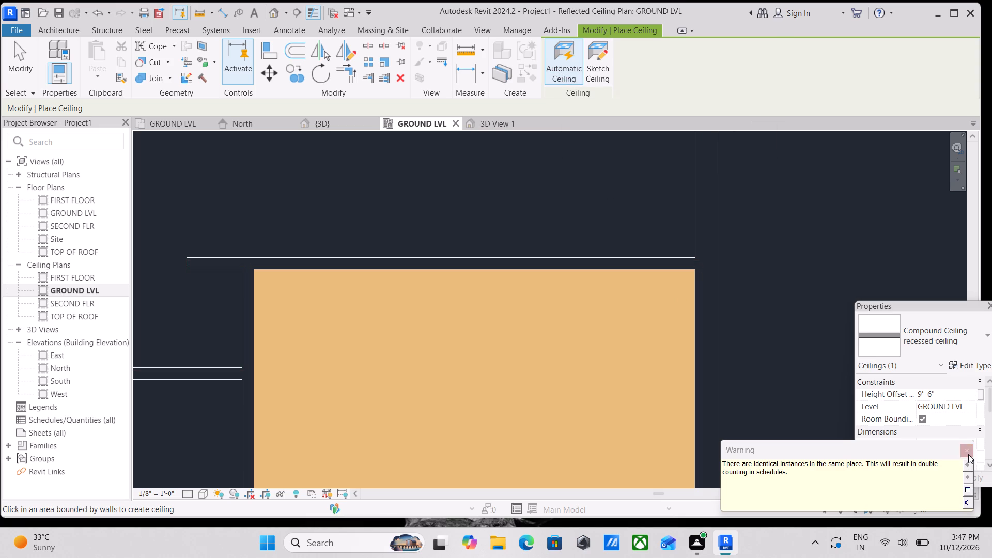
{"action": "key", "text": "Escape"}
Start a sketched recessed ceiling with a 9' 2" height offset on GROUND LVL.
{"action": "scroll", "coordinate": [540, 189], "scroll_direction": "down", "scroll_amount": 1}
{"action": "middle_click_drag", "start_coordinate": [540, 189], "coordinate": [548, 228]}
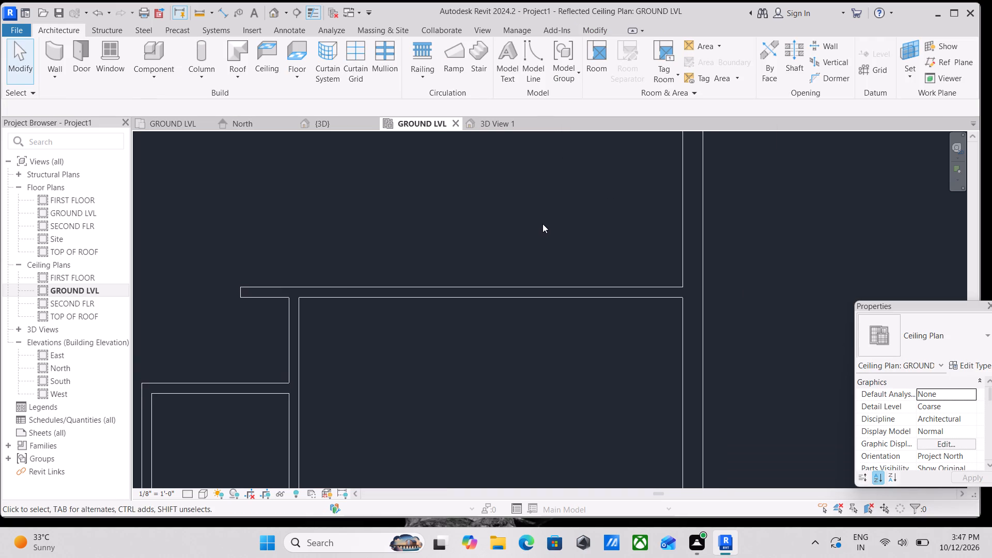
{"action": "scroll", "coordinate": [542, 223], "scroll_direction": "down", "scroll_amount": 1}
{"action": "middle_click_drag", "start_coordinate": [542, 223], "coordinate": [572, 235]}
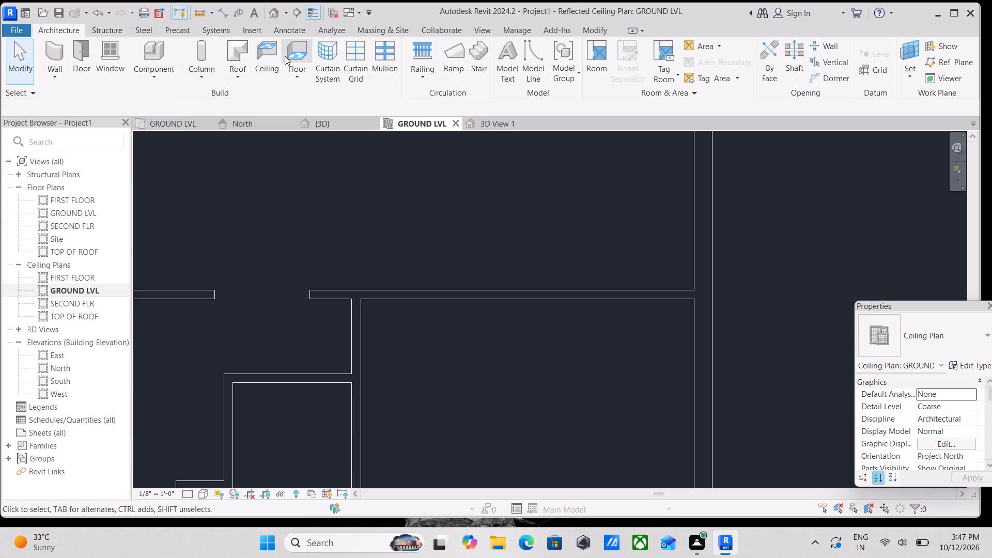
{"action": "left_click", "coordinate": [265, 60]}
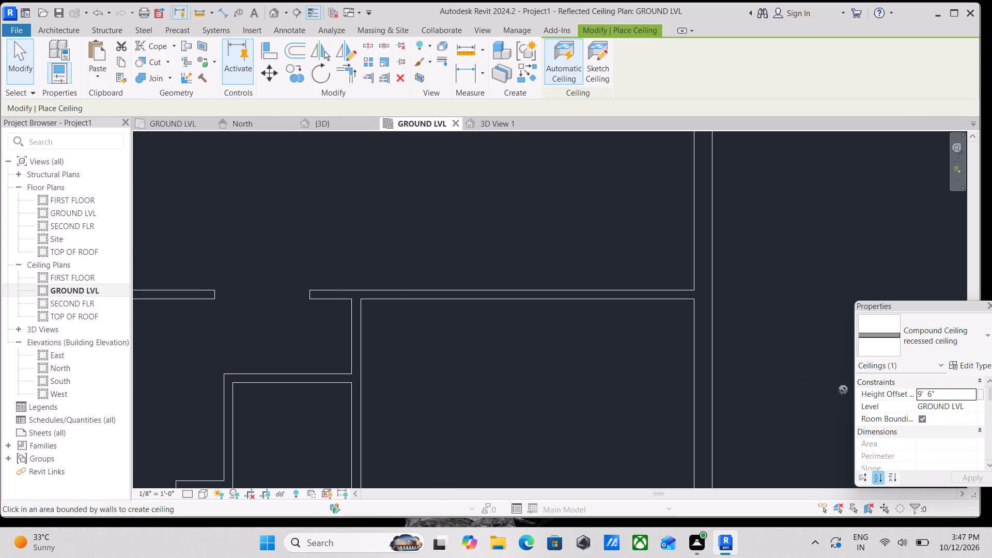
{"action": "left_click", "coordinate": [946, 394]}
{"action": "left_click_drag", "start_coordinate": [947, 394], "coordinate": [932, 394]}
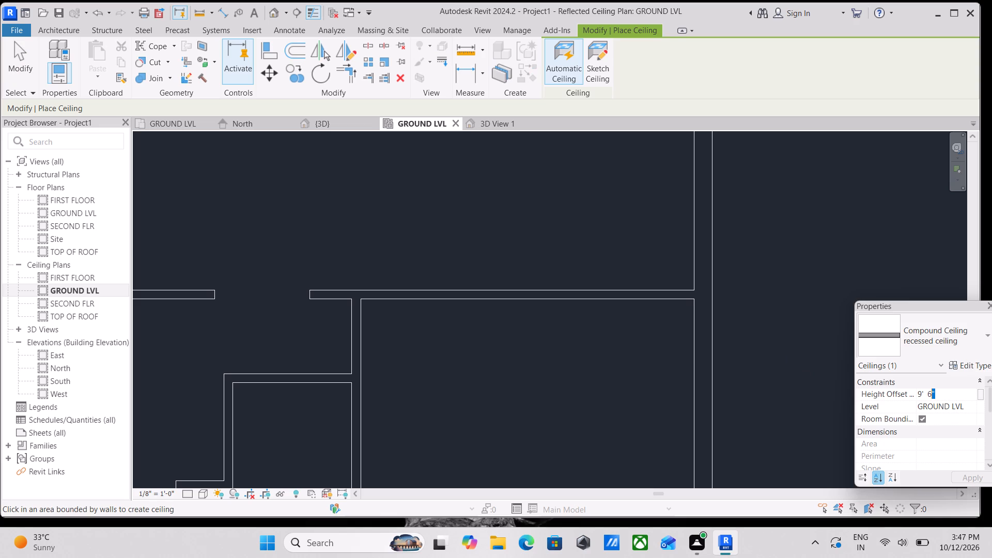
{"action": "left_click_drag", "start_coordinate": [932, 394], "coordinate": [926, 394]}
{"action": "key", "text": "2"}
{"action": "key", "text": "shift+quotedbl"}
{"action": "key", "text": "Return"}
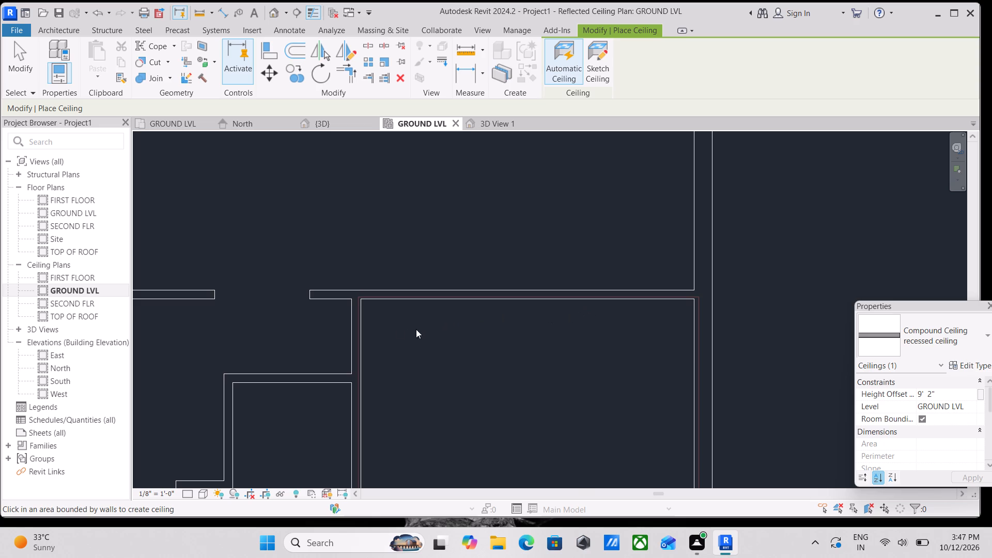
{"action": "left_click", "coordinate": [600, 55]}
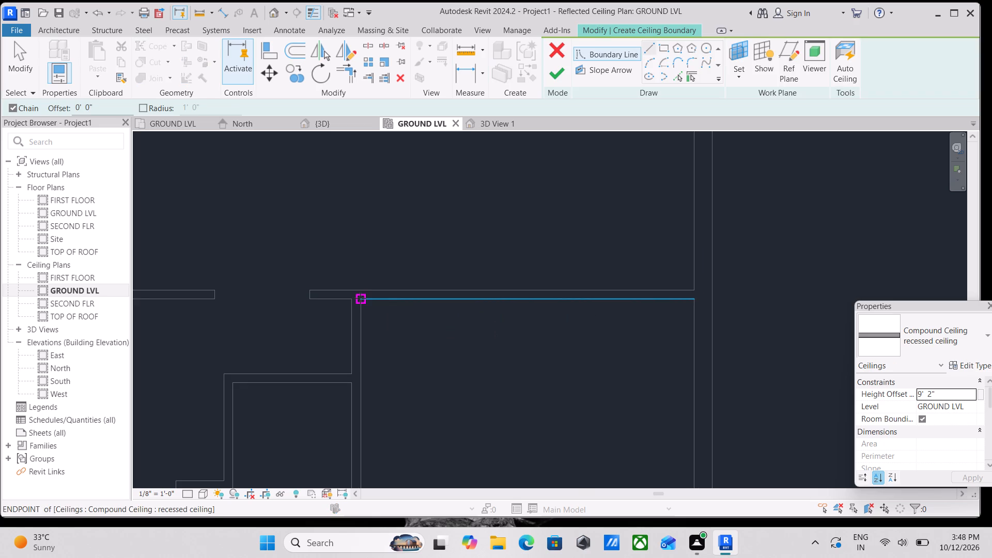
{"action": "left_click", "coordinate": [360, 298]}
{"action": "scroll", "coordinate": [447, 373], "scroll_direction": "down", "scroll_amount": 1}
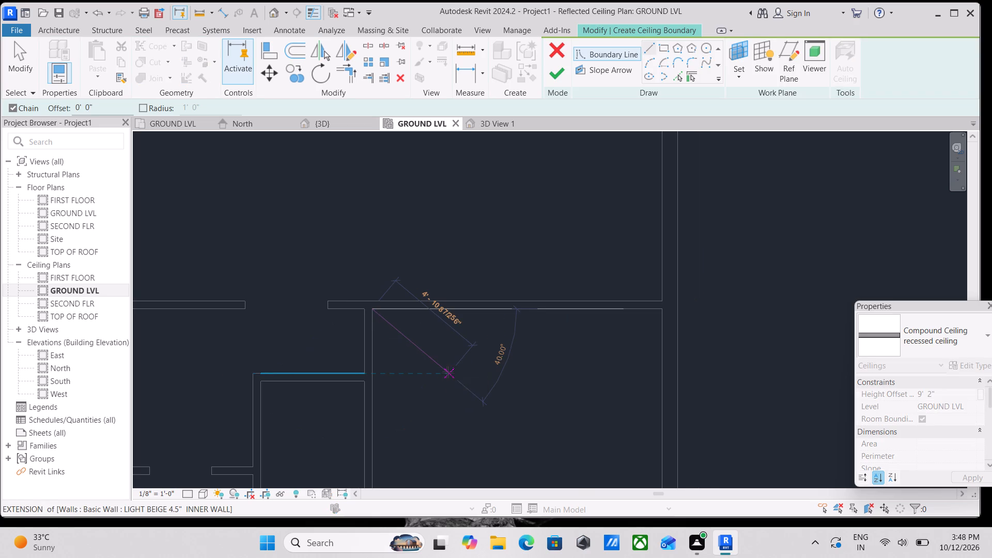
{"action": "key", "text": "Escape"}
Draw the ceiling boundary as a 14' 0" x 12' 0" rectangle along the south-east room's inner walls.
{"action": "left_click", "coordinate": [661, 41]}
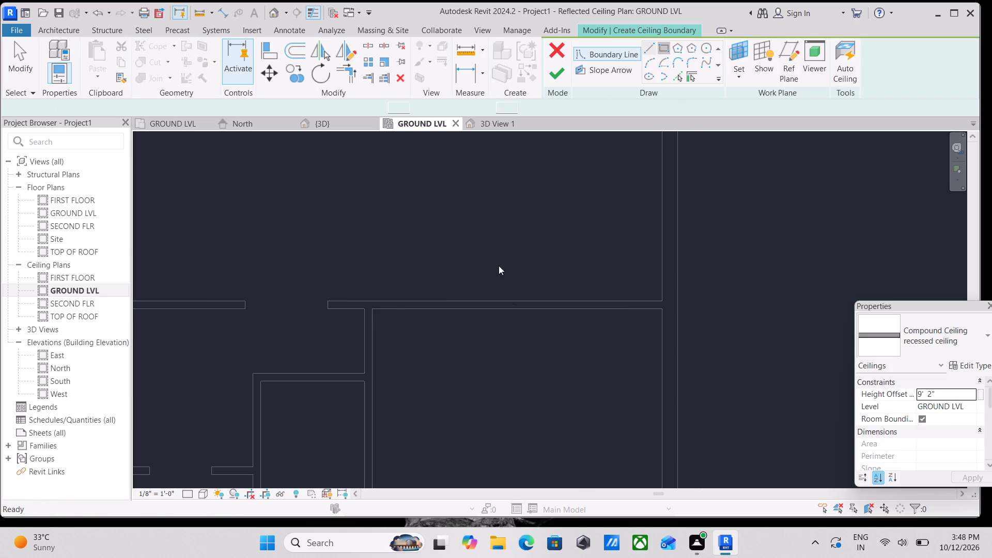
{"action": "left_click", "coordinate": [372, 310]}
{"action": "scroll", "coordinate": [472, 415], "scroll_direction": "down", "scroll_amount": 1}
{"action": "middle_click_drag", "start_coordinate": [472, 415], "coordinate": [474, 285]}
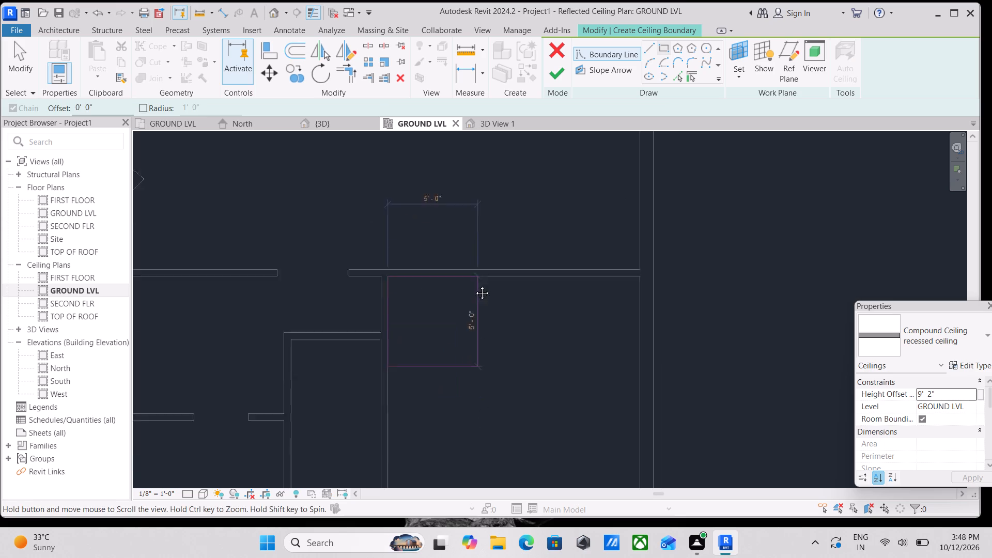
{"action": "middle_click_drag", "start_coordinate": [474, 285], "coordinate": [484, 216]}
{"action": "left_click", "coordinate": [650, 340]}
{"action": "scroll", "coordinate": [537, 225], "scroll_direction": "down", "scroll_amount": 1}
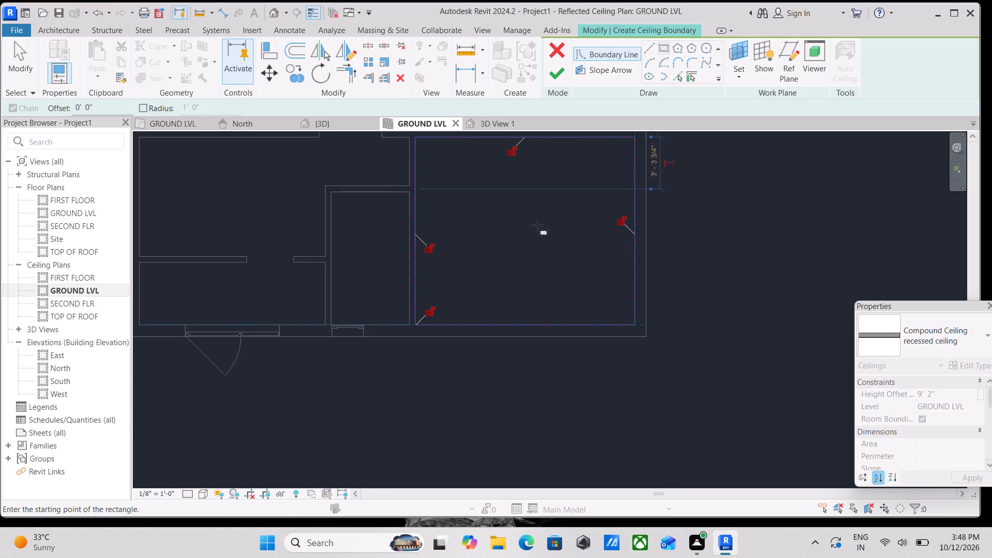
Add an inner 12' 0" x 10' 0" rectangle offset 1' 0" inward from the ceiling boundary and finish the sketch.
{"action": "middle_click_drag", "start_coordinate": [537, 225], "coordinate": [543, 315]}
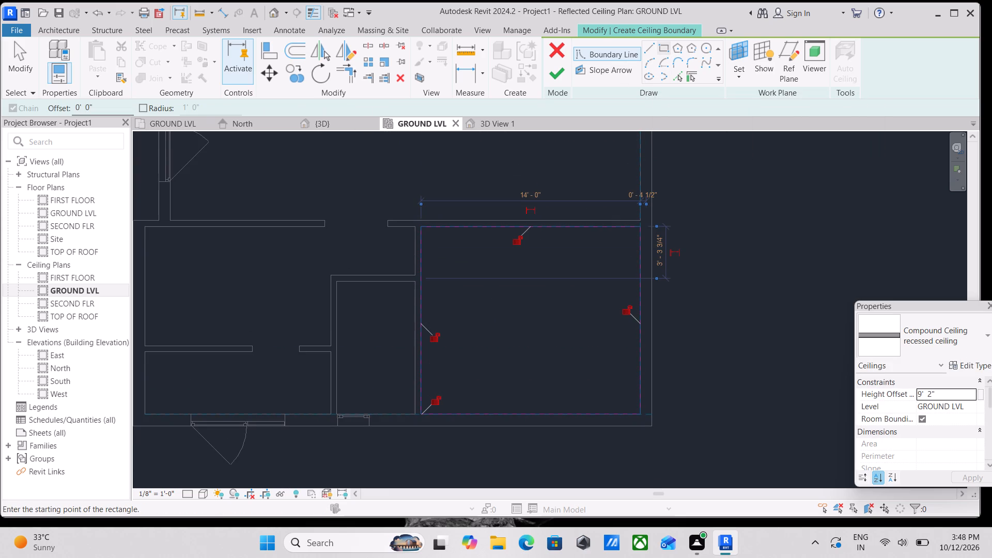
{"action": "left_click_drag", "start_coordinate": [117, 113], "coordinate": [63, 119]}
{"action": "type", "text": "1'"}
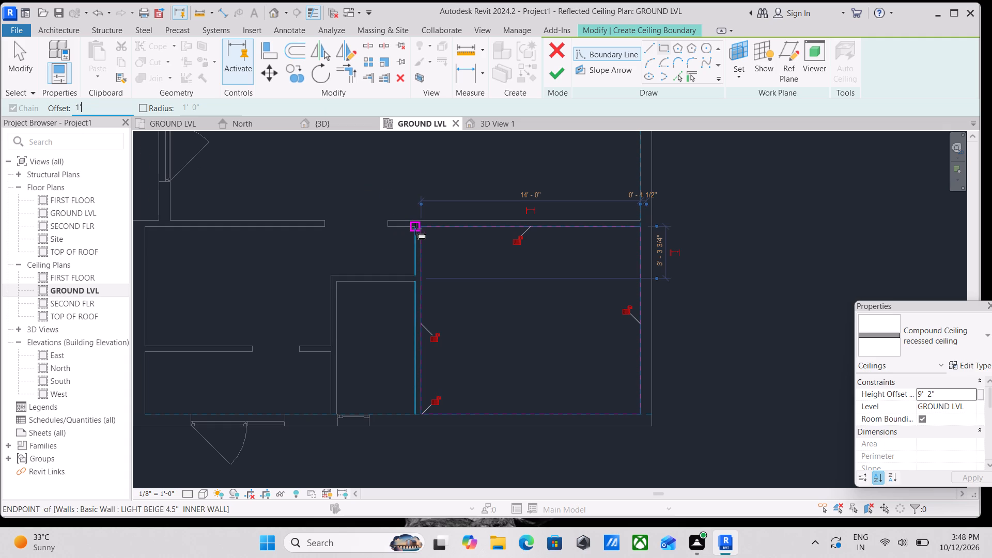
{"action": "left_click", "coordinate": [424, 230]}
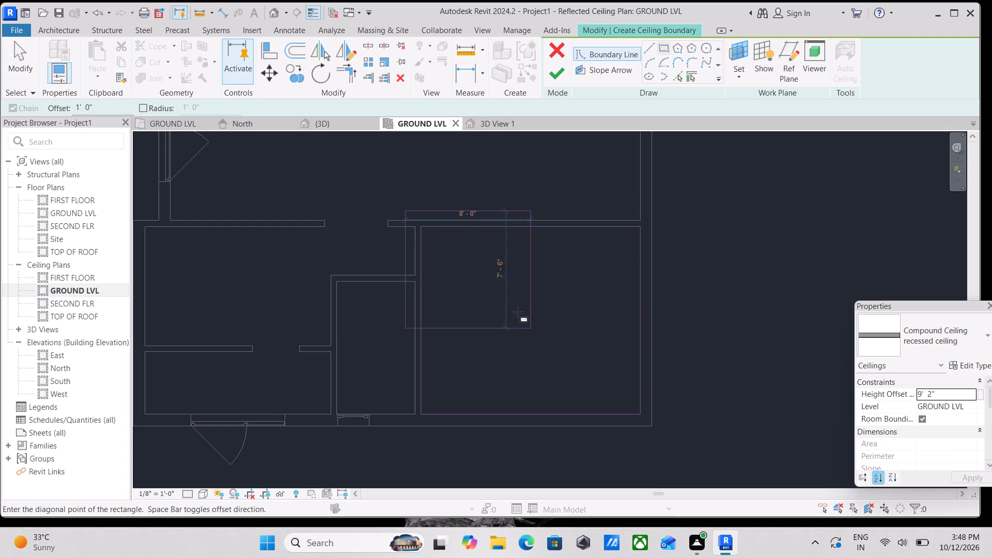
{"action": "key", "text": "space"}
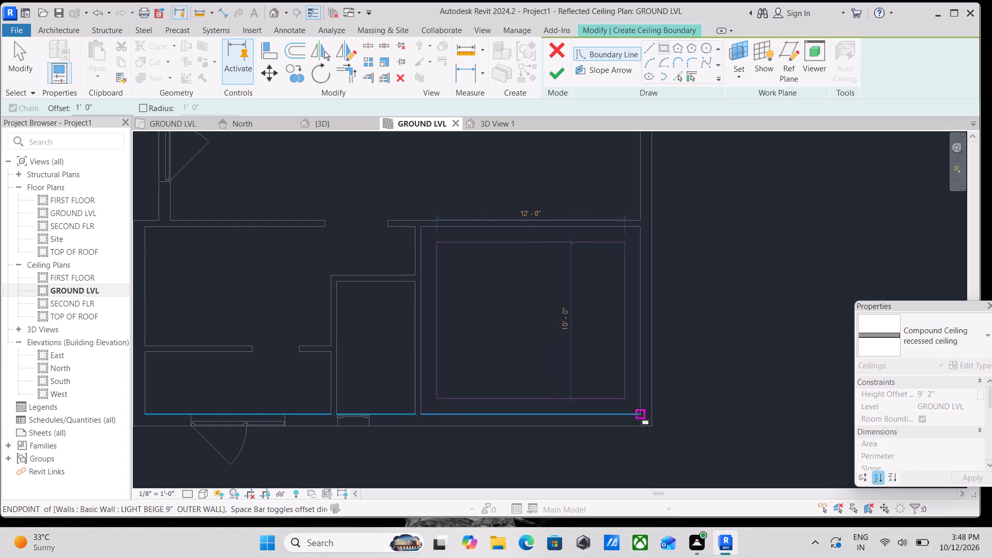
{"action": "left_click", "coordinate": [641, 412]}
{"action": "left_click", "coordinate": [557, 73]}
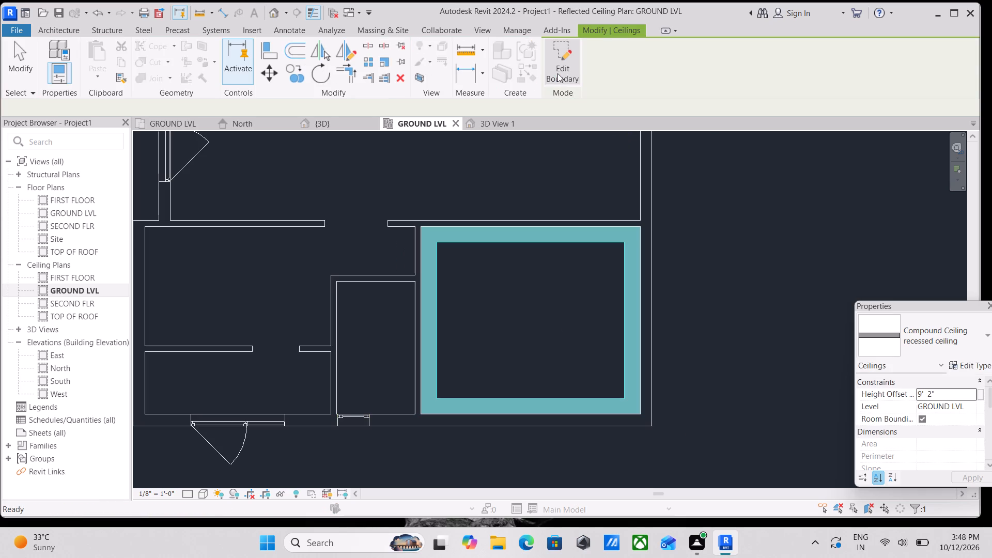
{"action": "scroll", "coordinate": [523, 96], "scroll_direction": "down", "scroll_amount": 3}
{"action": "key", "text": "Escape"}
Examine the GROUND LVL ceiling plan around the central hall and its adjoining rooms.
{"action": "scroll", "coordinate": [521, 131], "scroll_direction": "down", "scroll_amount": 3}
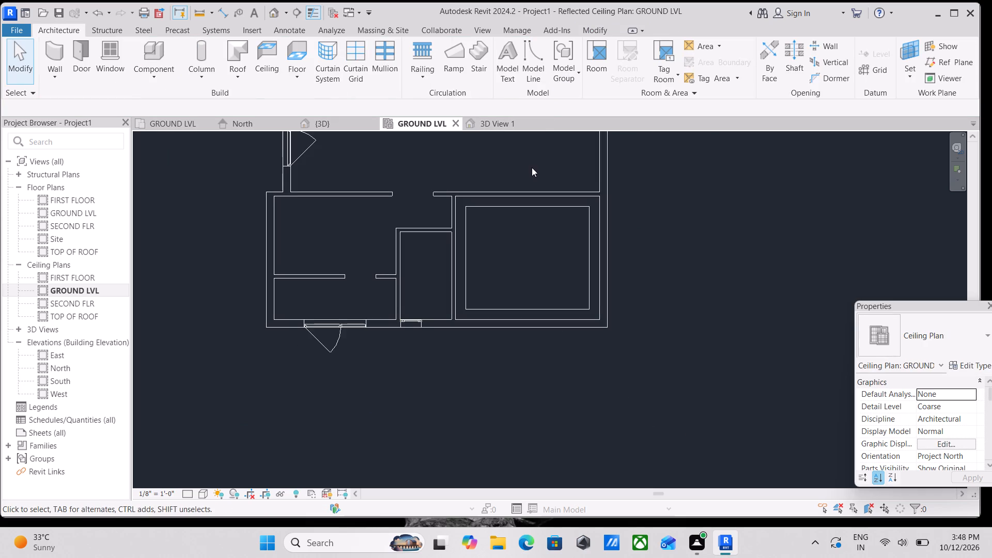
{"action": "middle_click_drag", "start_coordinate": [532, 167], "coordinate": [532, 264]}
{"action": "scroll", "coordinate": [486, 243], "scroll_direction": "up", "scroll_amount": 3}
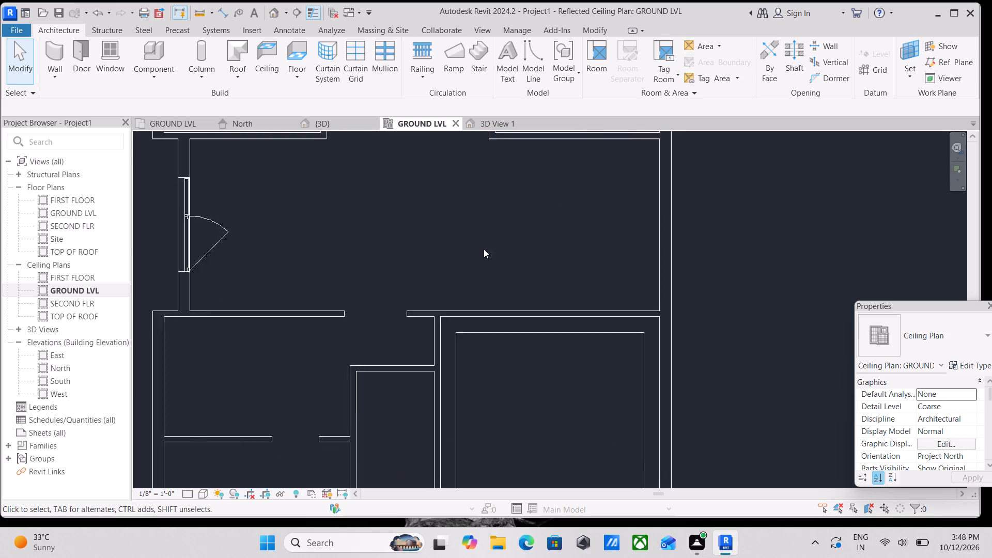
{"action": "scroll", "coordinate": [484, 249], "scroll_direction": "down", "scroll_amount": 3}
{"action": "middle_click_drag", "start_coordinate": [484, 255], "coordinate": [488, 315]}
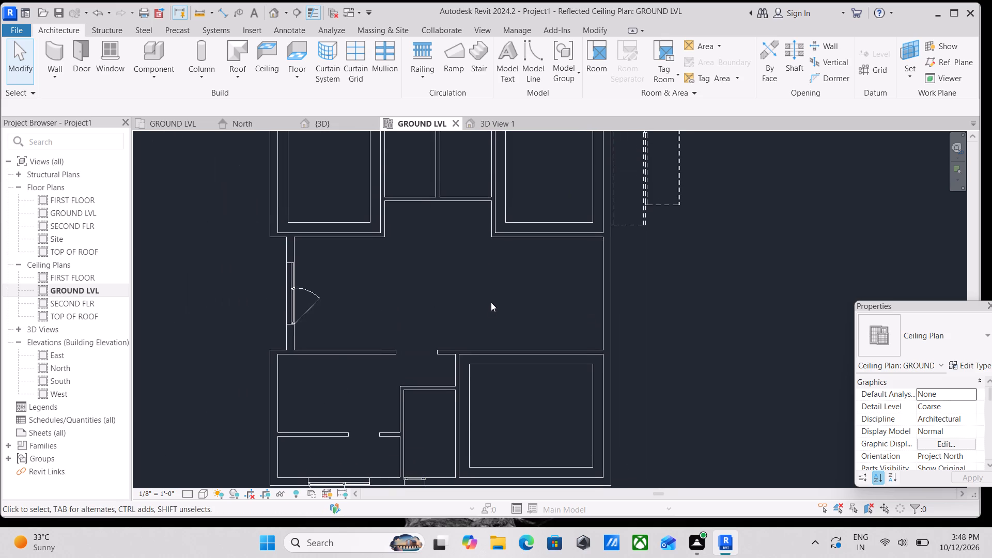
{"action": "scroll", "coordinate": [470, 191], "scroll_direction": "up", "scroll_amount": 3}
{"action": "scroll", "coordinate": [418, 226], "scroll_direction": "down", "scroll_amount": 2}
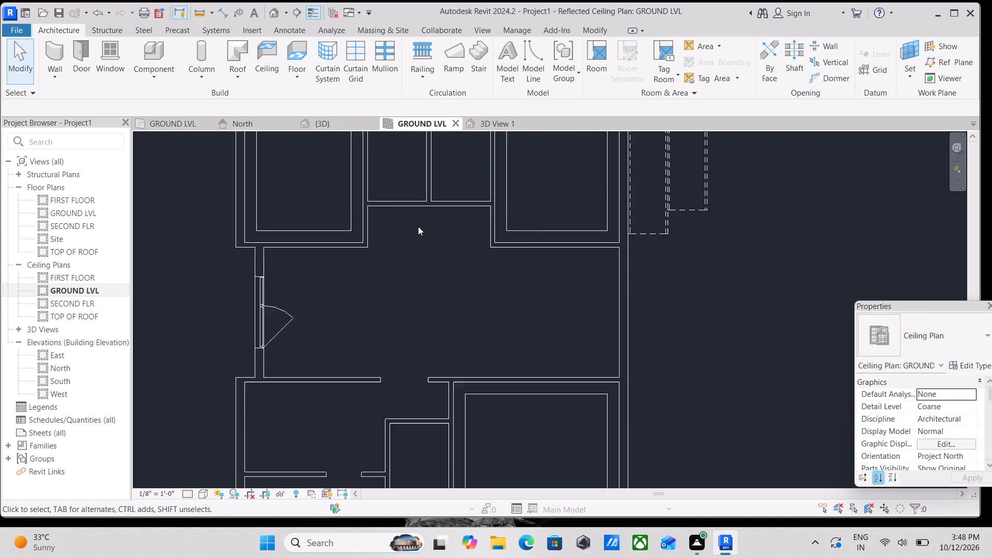
{"action": "scroll", "coordinate": [418, 226], "scroll_direction": "down", "scroll_amount": 1}
{"action": "middle_click_drag", "start_coordinate": [418, 226], "coordinate": [423, 202]}
{"action": "scroll", "coordinate": [394, 227], "scroll_direction": "up", "scroll_amount": 2}
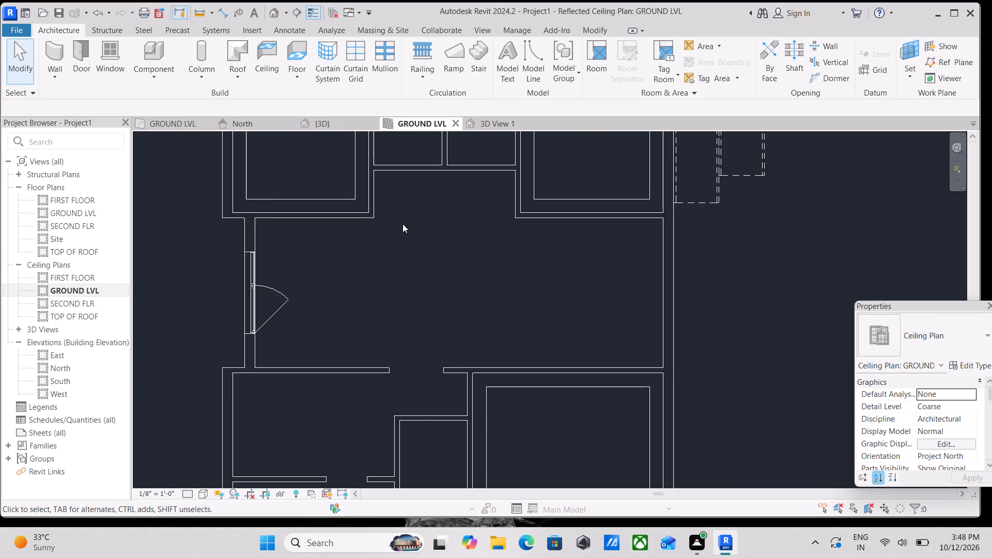
{"action": "middle_click_drag", "start_coordinate": [402, 224], "coordinate": [414, 213]}
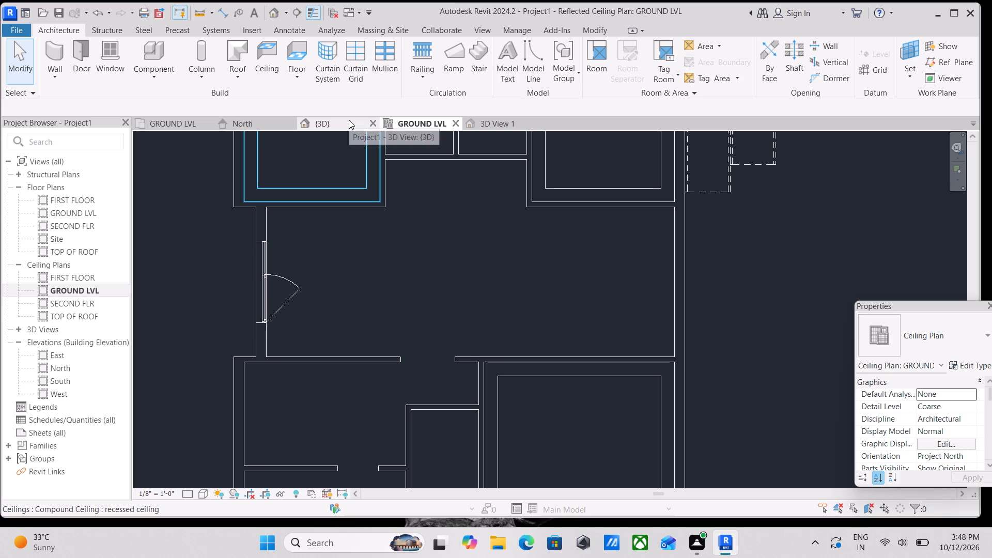
Place an automatic GWB on Mtl. Stud ceiling over the central hall on GROUND LVL with a 9' 6" height offset.
{"action": "left_click", "coordinate": [274, 60]}
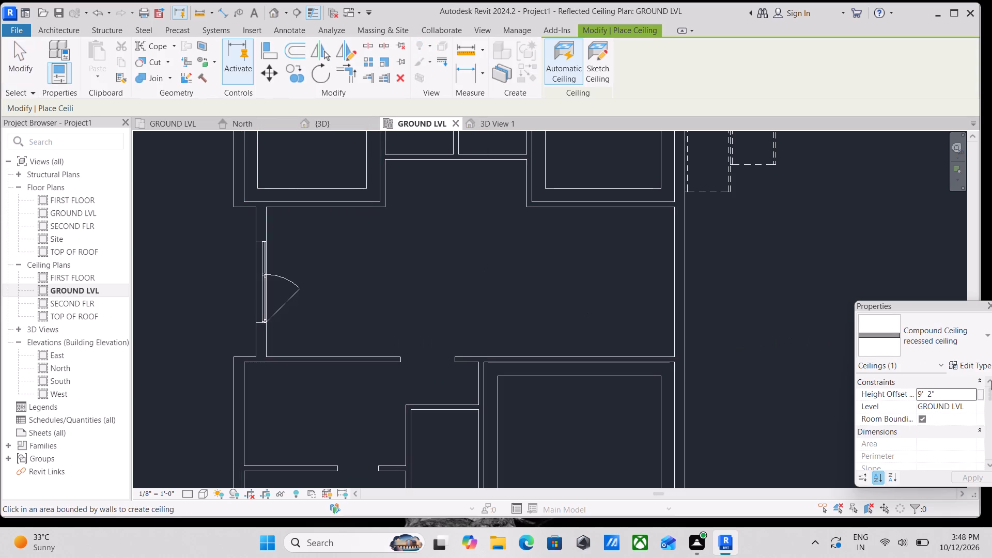
{"action": "left_click", "coordinate": [970, 339]}
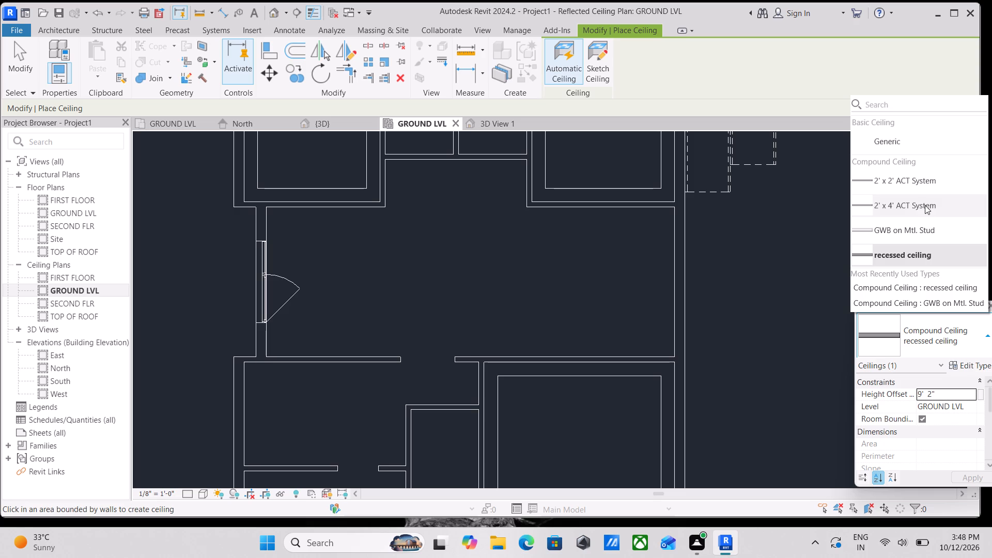
{"action": "left_click", "coordinate": [922, 228]}
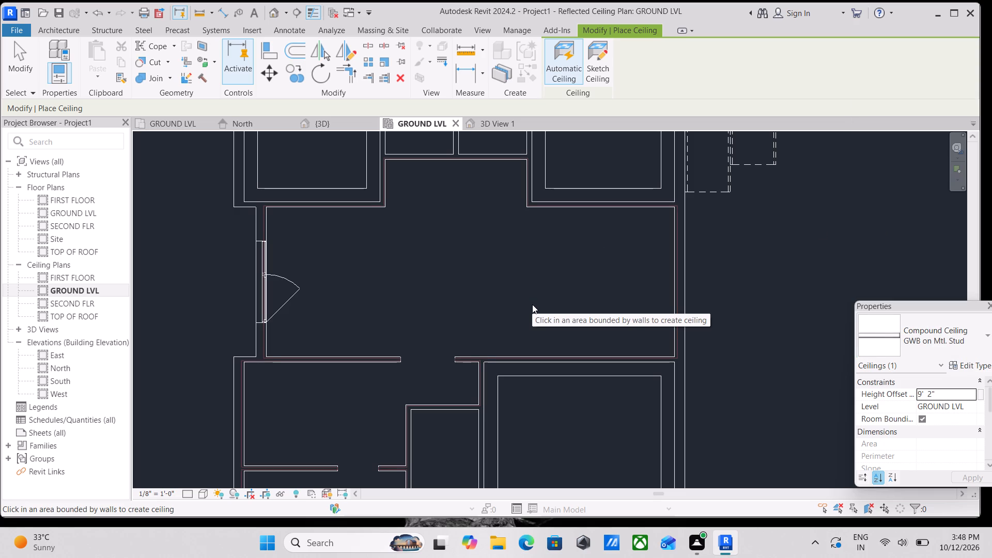
{"action": "scroll", "coordinate": [532, 304], "scroll_direction": "down", "scroll_amount": 1}
{"action": "middle_click_drag", "start_coordinate": [532, 304], "coordinate": [541, 189]}
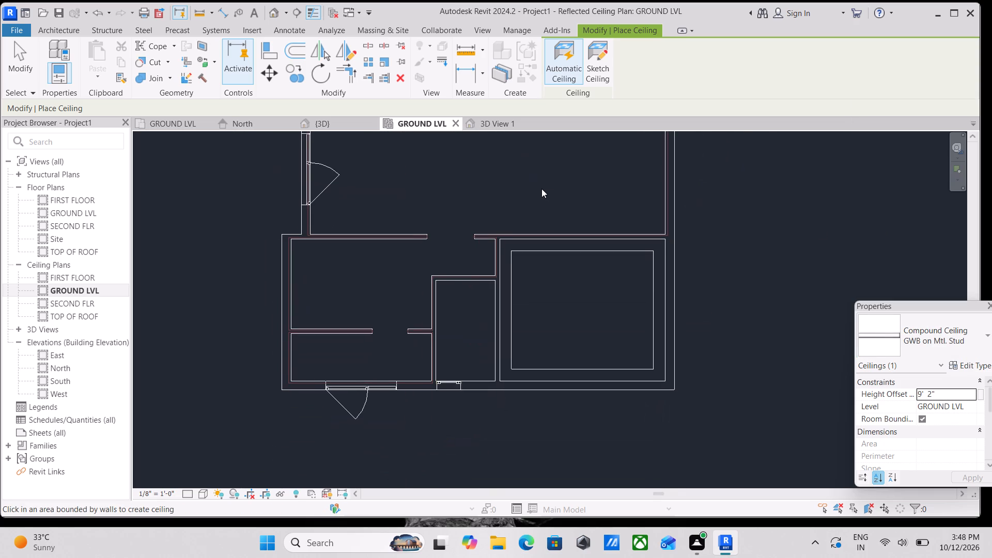
{"action": "scroll", "coordinate": [540, 190], "scroll_direction": "up", "scroll_amount": 2}
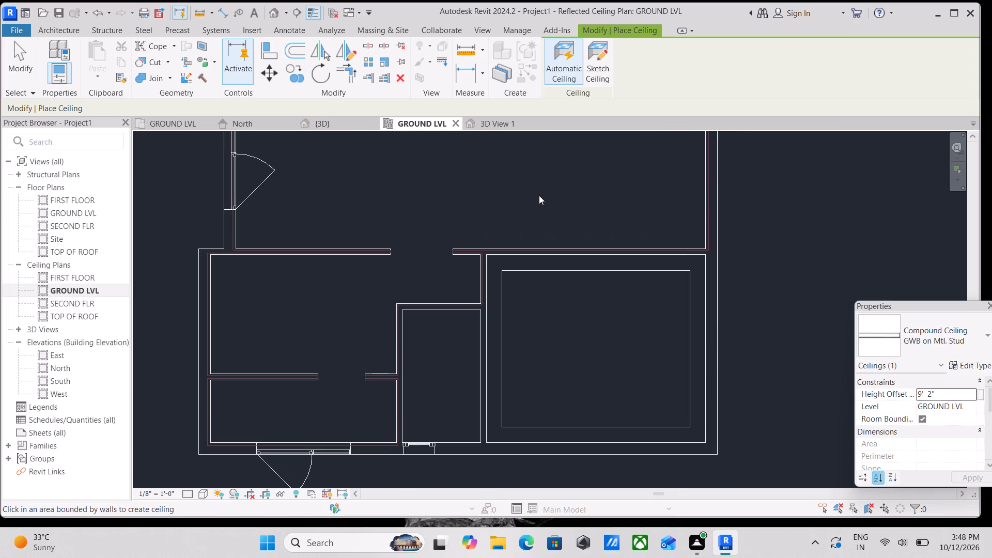
{"action": "left_click", "coordinate": [940, 394]}
{"action": "left_click_drag", "start_coordinate": [942, 393], "coordinate": [935, 394]}
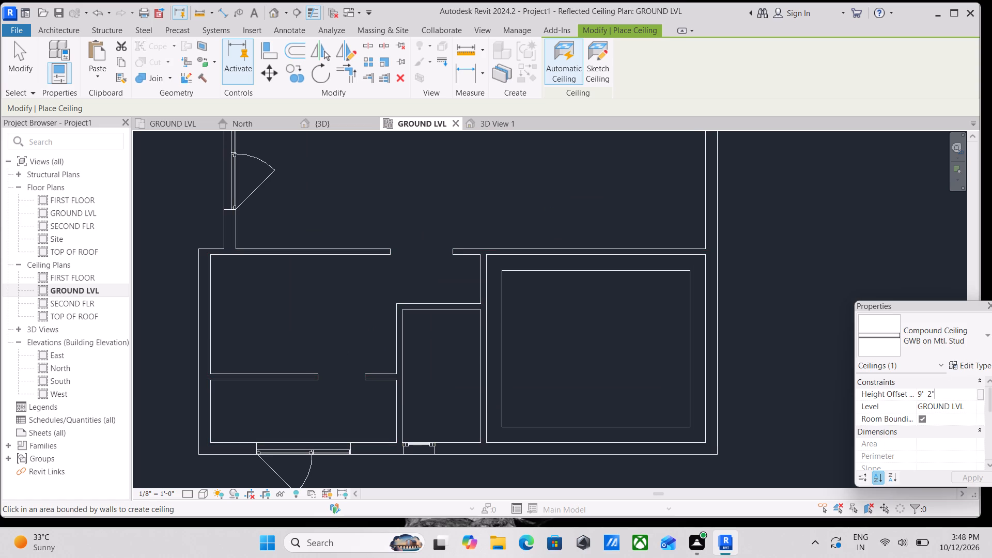
{"action": "left_click_drag", "start_coordinate": [935, 394], "coordinate": [927, 394]}
{"action": "key", "text": "6"}
{"action": "key", "text": "shift+quotedbl"}
{"action": "left_click", "coordinate": [521, 224]}
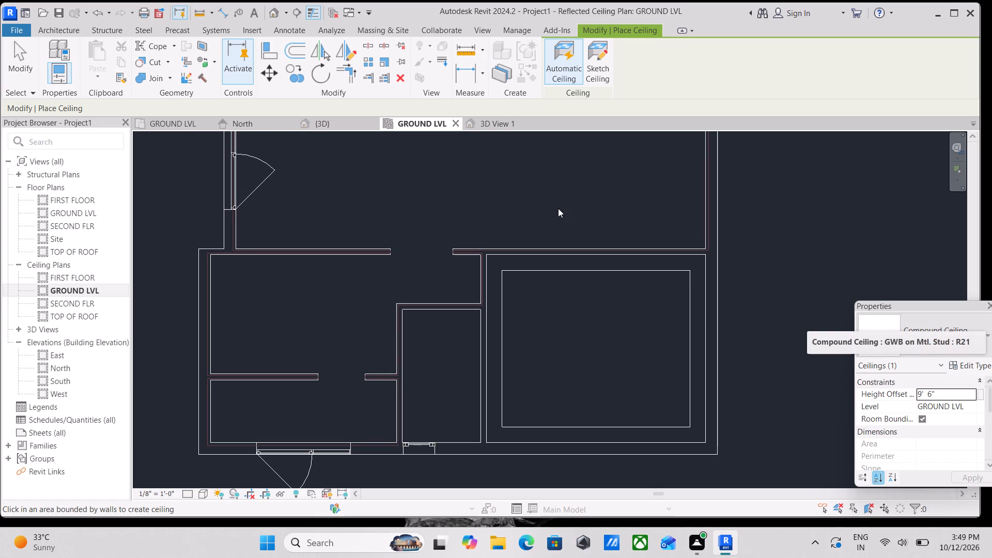
{"action": "scroll", "coordinate": [558, 208], "scroll_direction": "down", "scroll_amount": 2}
{"action": "middle_click_drag", "start_coordinate": [558, 208], "coordinate": [533, 295]}
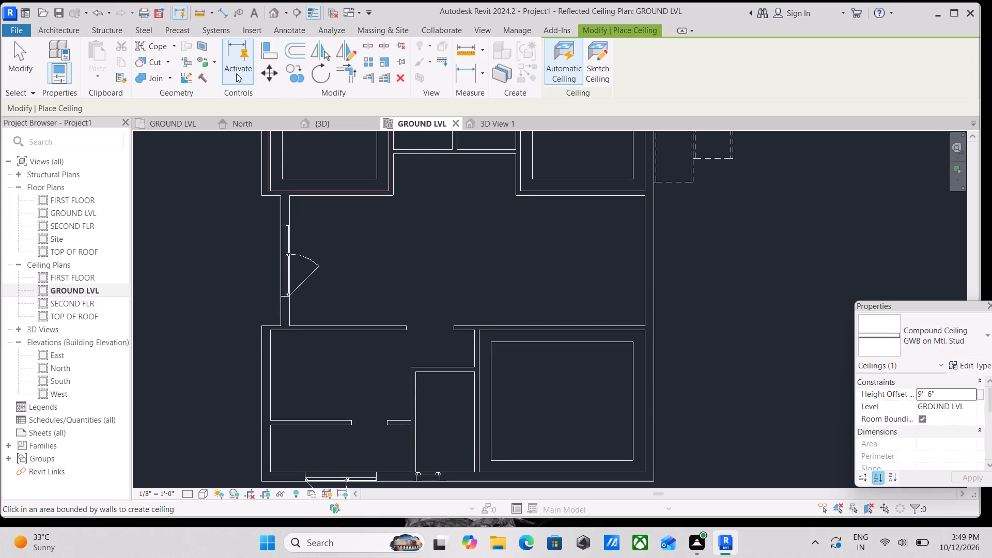
{"action": "left_click", "coordinate": [643, 193]}
{"action": "left_click", "coordinate": [592, 225]}
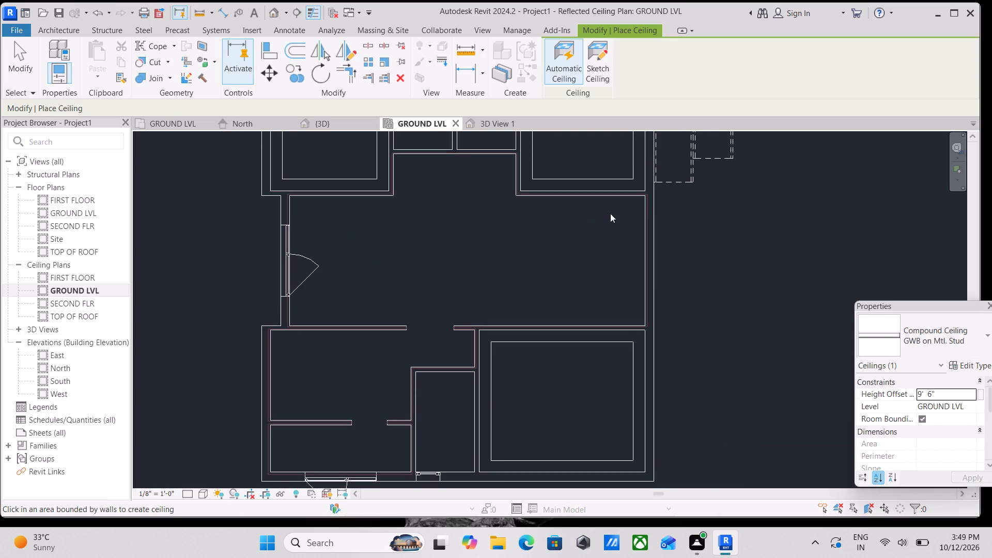
{"action": "key", "text": "Escape"}
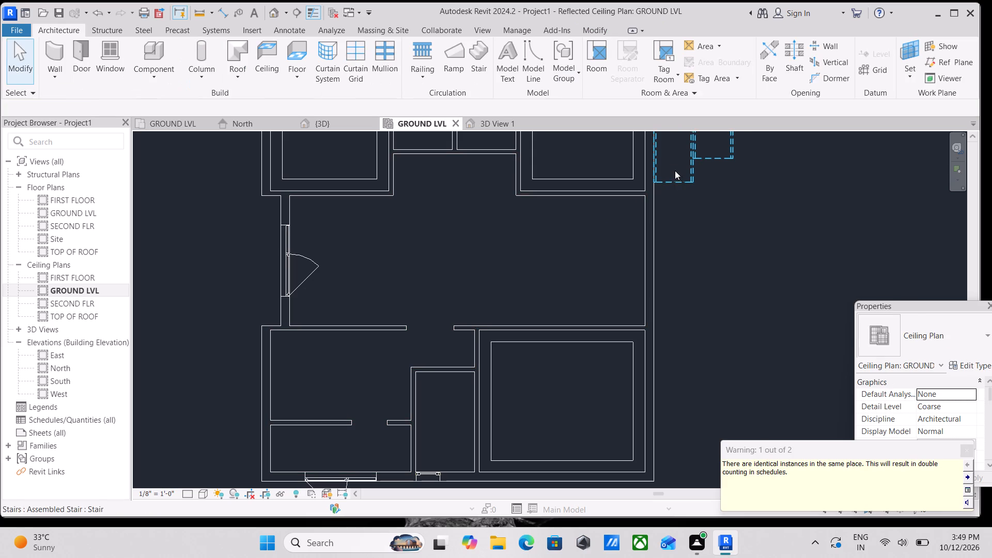
{"action": "scroll", "coordinate": [616, 196], "scroll_direction": "up", "scroll_amount": 2}
{"action": "key", "text": "Escape"}
{"action": "scroll", "coordinate": [330, 161], "scroll_direction": "up", "scroll_amount": 1}
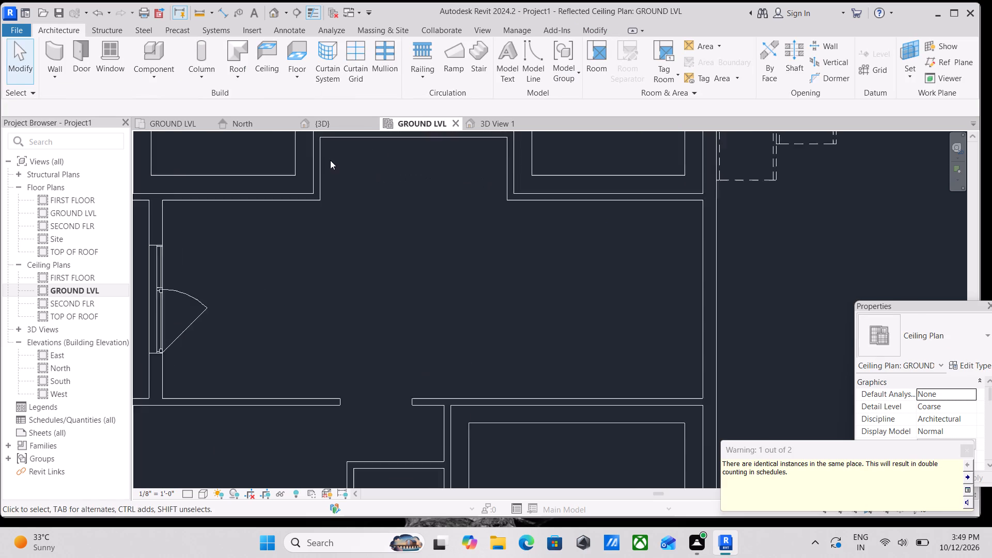
{"action": "scroll", "coordinate": [330, 160], "scroll_direction": "up", "scroll_amount": 1}
{"action": "left_click", "coordinate": [969, 447]}
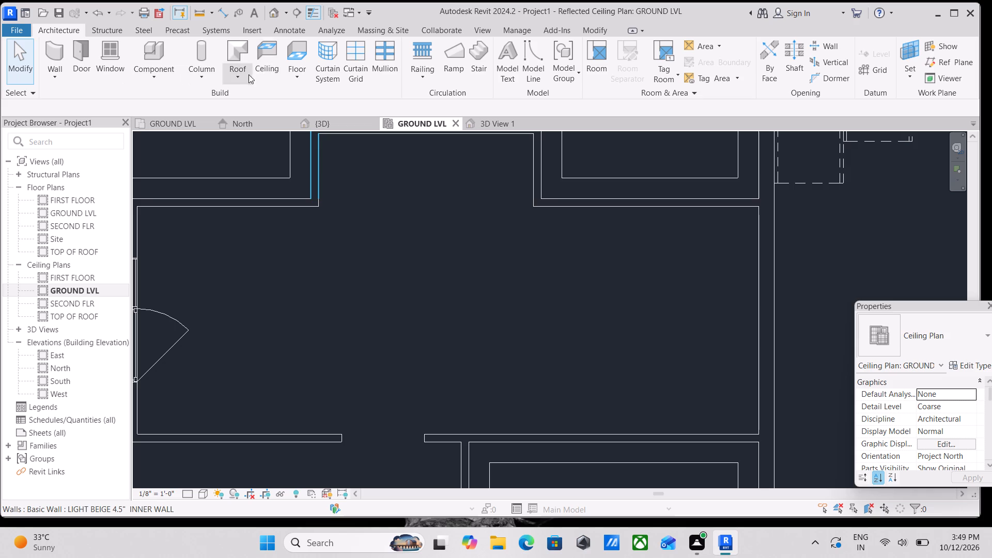
Create a perspective camera view from the central hall's south-east corner, aimed north-west across the hall.
{"action": "left_click", "coordinate": [286, 11]}
{"action": "left_click", "coordinate": [292, 47]}
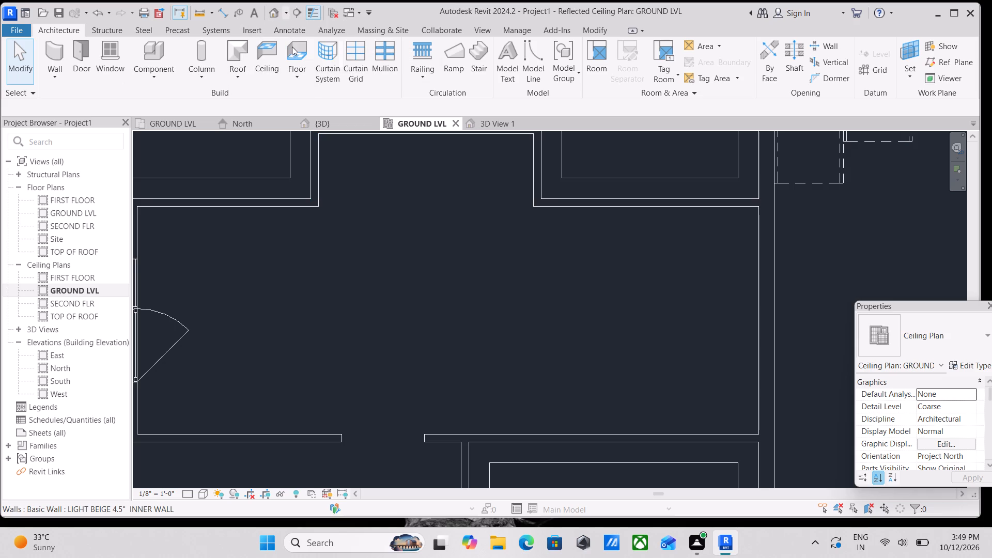
{"action": "left_click", "coordinate": [737, 397]}
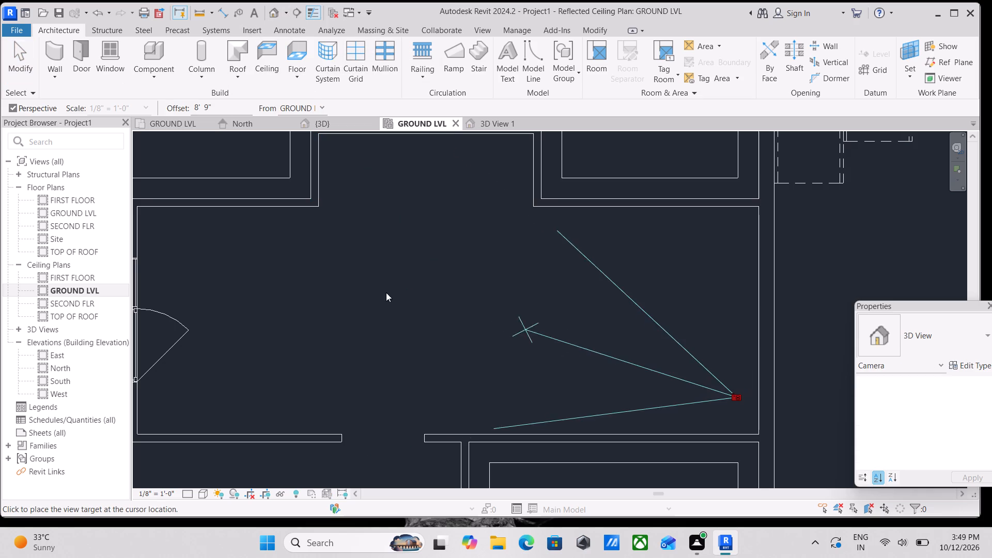
{"action": "left_click", "coordinate": [247, 205]}
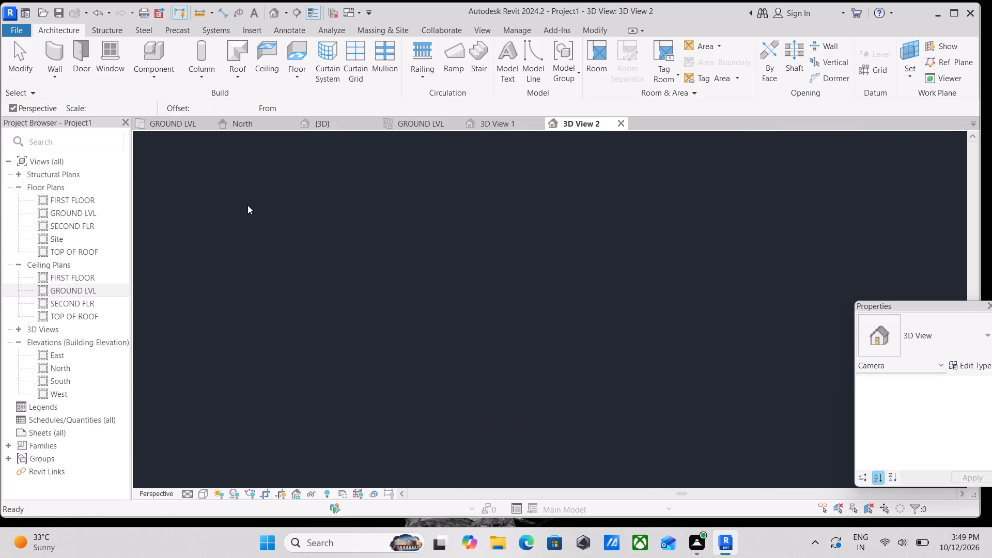
Widen the camera view's crop region on its left side and extend it downward to show more floor.
{"action": "scroll", "coordinate": [504, 282], "scroll_direction": "down", "scroll_amount": 2}
{"action": "middle_click_drag", "start_coordinate": [511, 279], "coordinate": [548, 230]}
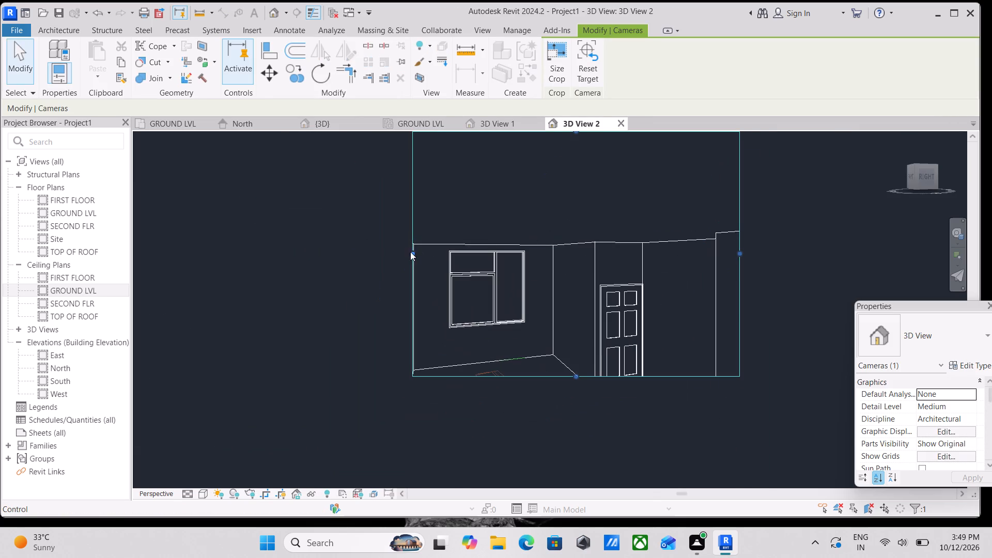
{"action": "left_click_drag", "start_coordinate": [410, 252], "coordinate": [369, 261]}
{"action": "left_click_drag", "start_coordinate": [558, 379], "coordinate": [559, 391]}
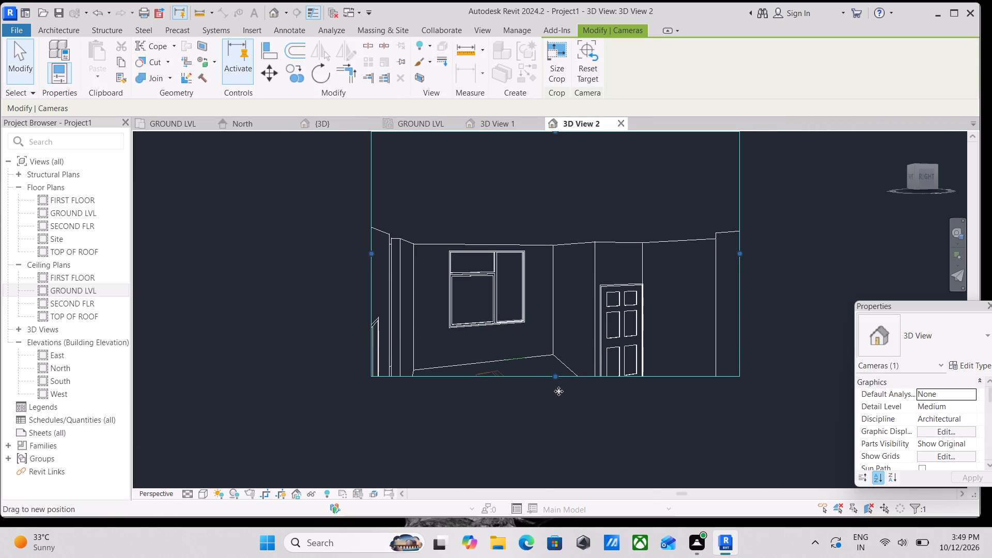
{"action": "left_click_drag", "start_coordinate": [559, 391], "coordinate": [559, 444]}
{"action": "scroll", "coordinate": [581, 392], "scroll_direction": "down", "scroll_amount": 1}
{"action": "middle_click_drag", "start_coordinate": [581, 392], "coordinate": [585, 335]}
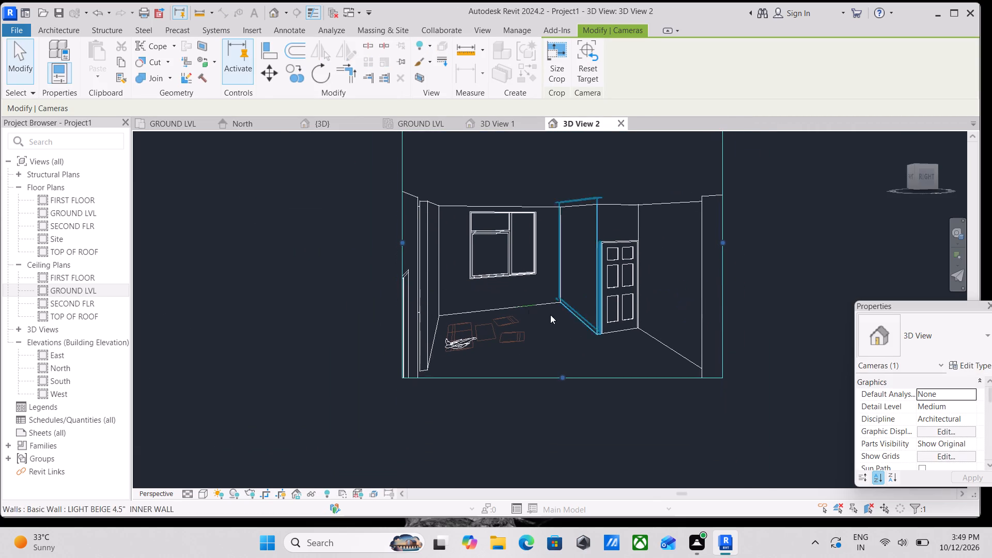
{"action": "scroll", "coordinate": [518, 306], "scroll_direction": "up", "scroll_amount": 2}
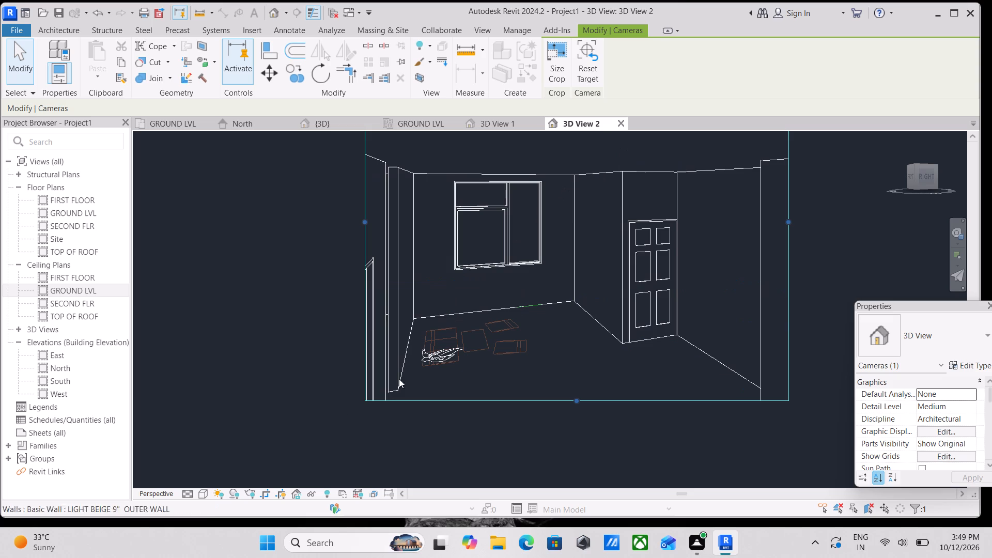
Set the camera view's visual style to Realistic.
{"action": "left_click", "coordinate": [203, 490]}
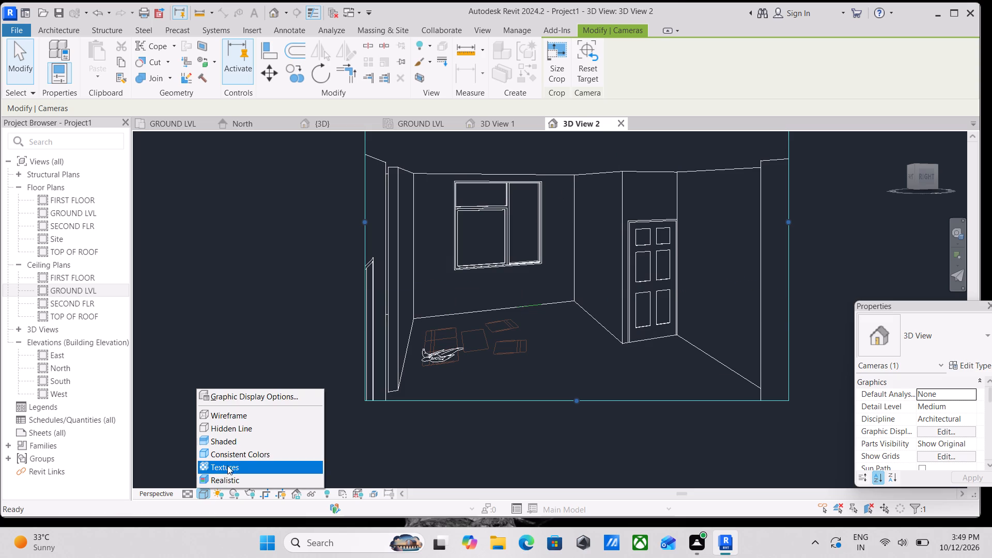
{"action": "left_click", "coordinate": [227, 476]}
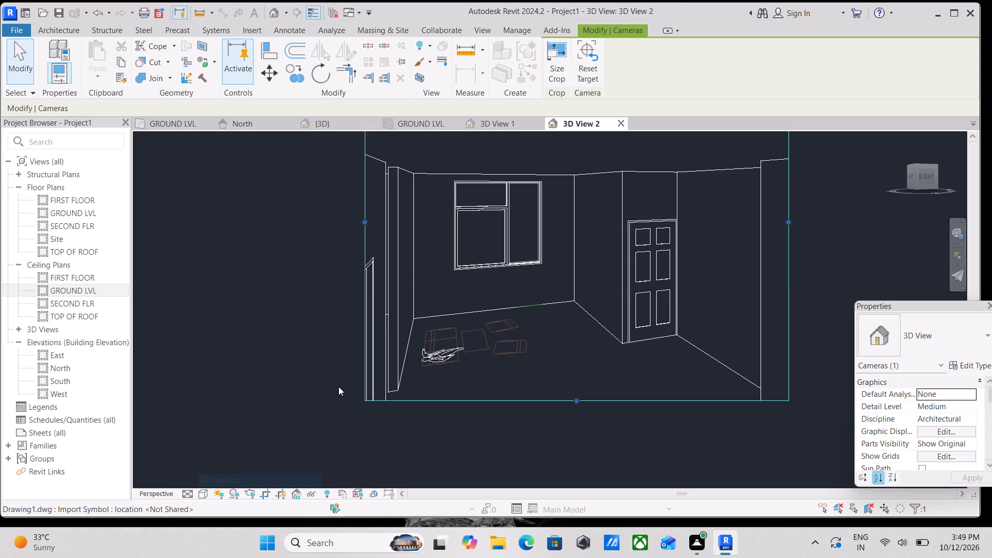
Extend the camera view's crop region further downward to take in more of the hall's tiled floor.
{"action": "scroll", "coordinate": [520, 236], "scroll_direction": "up", "scroll_amount": 3}
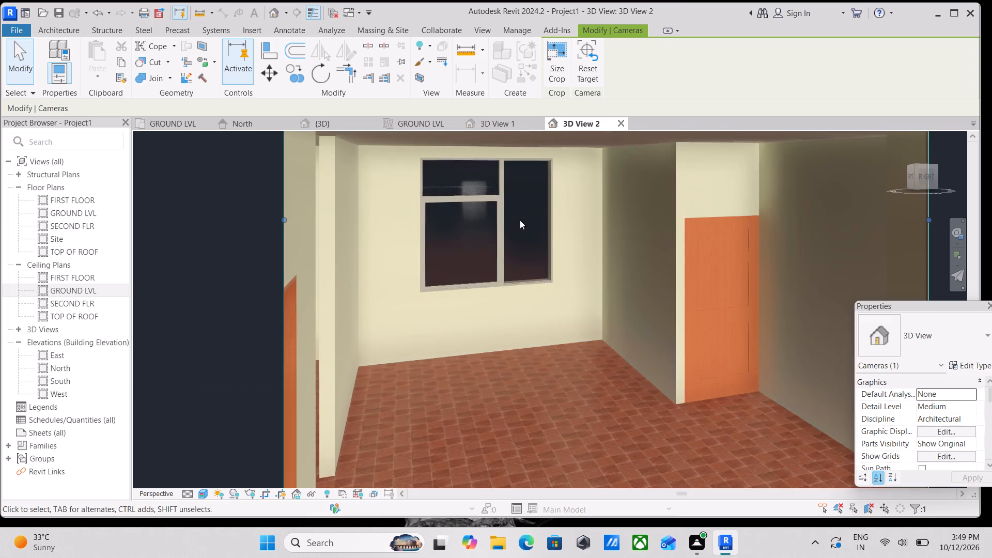
{"action": "scroll", "coordinate": [498, 221], "scroll_direction": "up", "scroll_amount": 3}
{"action": "scroll", "coordinate": [527, 224], "scroll_direction": "down", "scroll_amount": 7}
{"action": "middle_click_drag", "start_coordinate": [592, 258], "coordinate": [594, 253]}
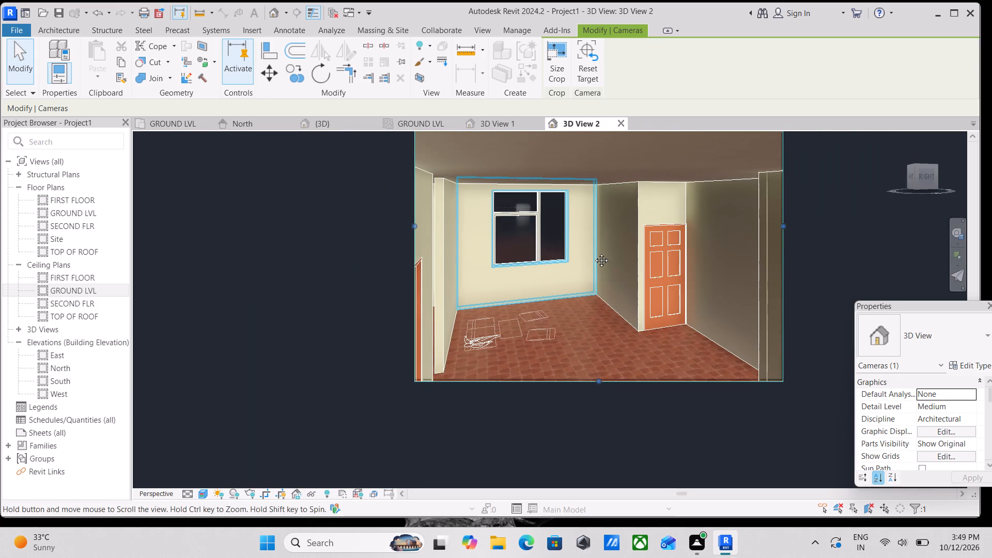
{"action": "middle_click_drag", "start_coordinate": [594, 253], "coordinate": [602, 226]}
{"action": "left_click_drag", "start_coordinate": [608, 348], "coordinate": [612, 395]}
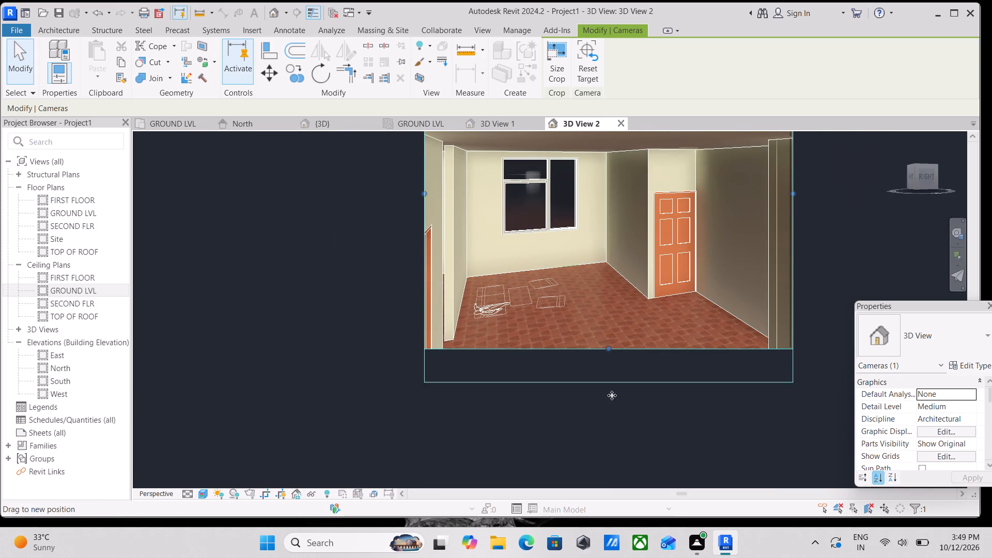
{"action": "left_click_drag", "start_coordinate": [612, 395], "coordinate": [613, 412]}
Examine the hall's ceiling, walls and floor in the realistic camera view.
{"action": "scroll", "coordinate": [625, 359], "scroll_direction": "down", "scroll_amount": 2}
{"action": "scroll", "coordinate": [622, 345], "scroll_direction": "up", "scroll_amount": 2}
{"action": "scroll", "coordinate": [625, 332], "scroll_direction": "down", "scroll_amount": 1}
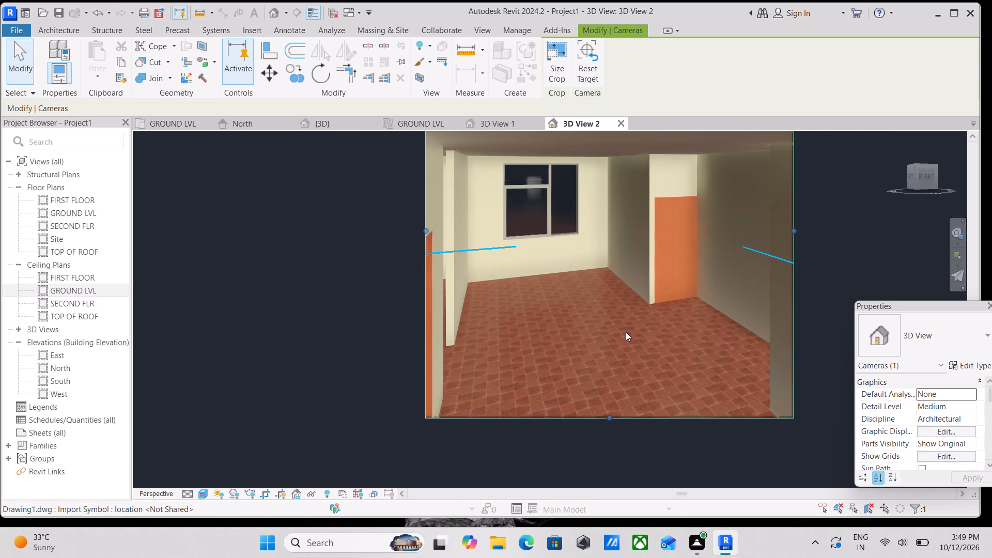
{"action": "scroll", "coordinate": [626, 332], "scroll_direction": "down", "scroll_amount": 1}
{"action": "scroll", "coordinate": [665, 273], "scroll_direction": "up", "scroll_amount": 2}
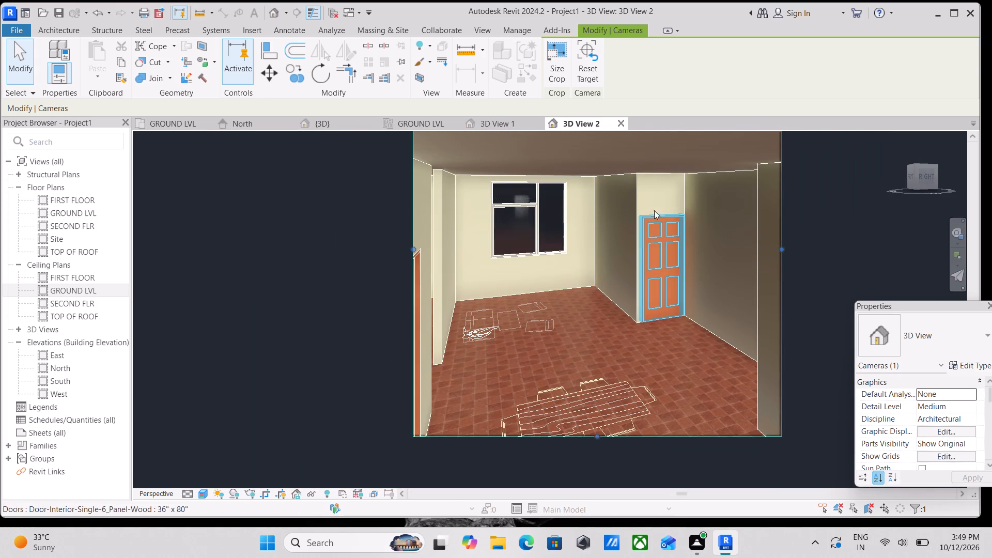
{"action": "scroll", "coordinate": [570, 149], "scroll_direction": "down", "scroll_amount": 2}
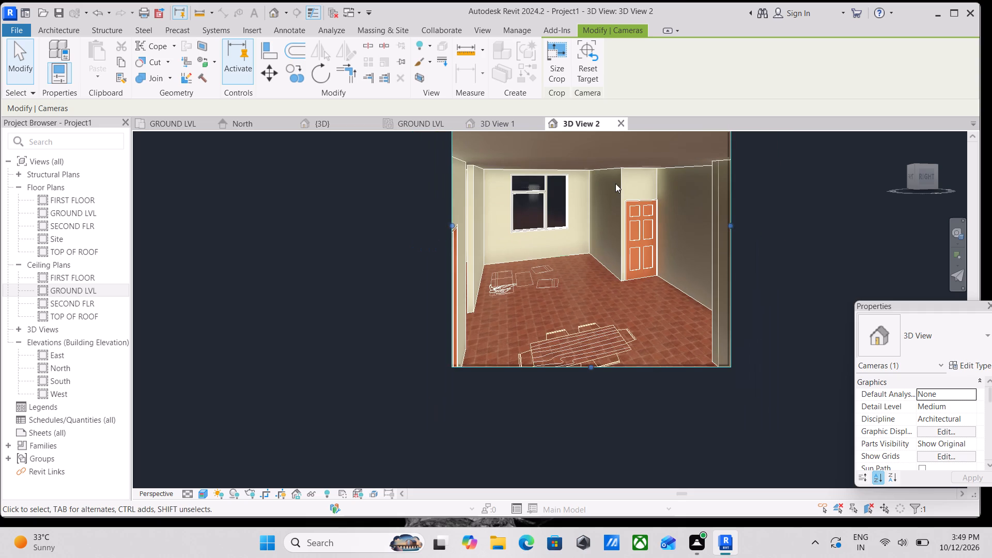
{"action": "scroll", "coordinate": [640, 180], "scroll_direction": "up", "scroll_amount": 3}
{"action": "scroll", "coordinate": [464, 202], "scroll_direction": "up", "scroll_amount": 2}
{"action": "scroll", "coordinate": [365, 222], "scroll_direction": "down", "scroll_amount": 2}
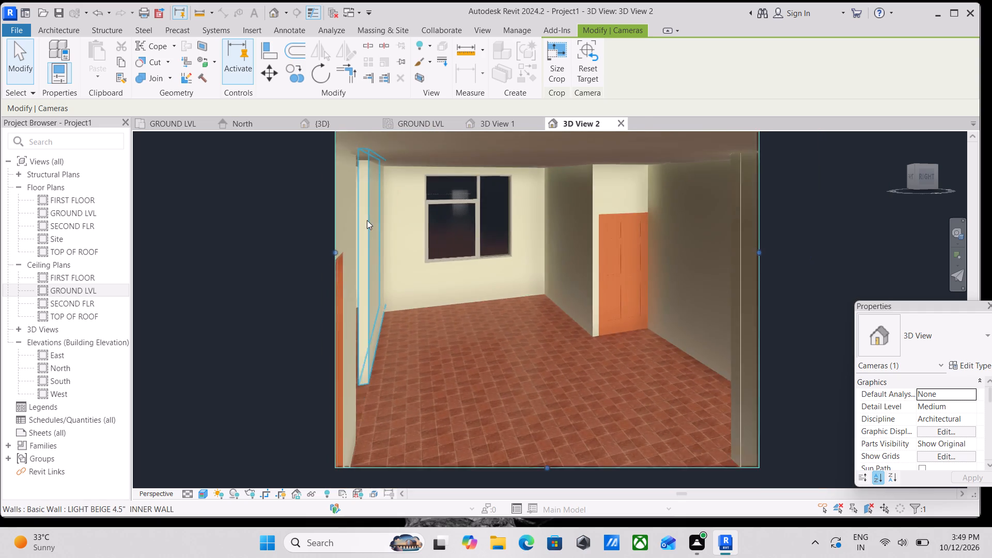
{"action": "scroll", "coordinate": [367, 220], "scroll_direction": "down", "scroll_amount": 3}
{"action": "scroll", "coordinate": [522, 249], "scroll_direction": "up", "scroll_amount": 3}
{"action": "scroll", "coordinate": [555, 228], "scroll_direction": "down", "scroll_amount": 2}
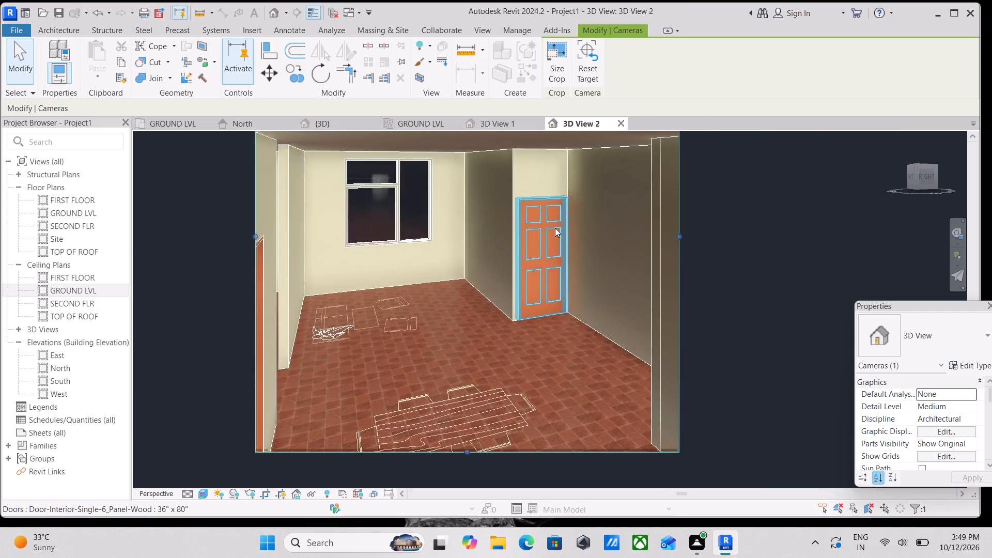
{"action": "scroll", "coordinate": [555, 228], "scroll_direction": "down", "scroll_amount": 4}
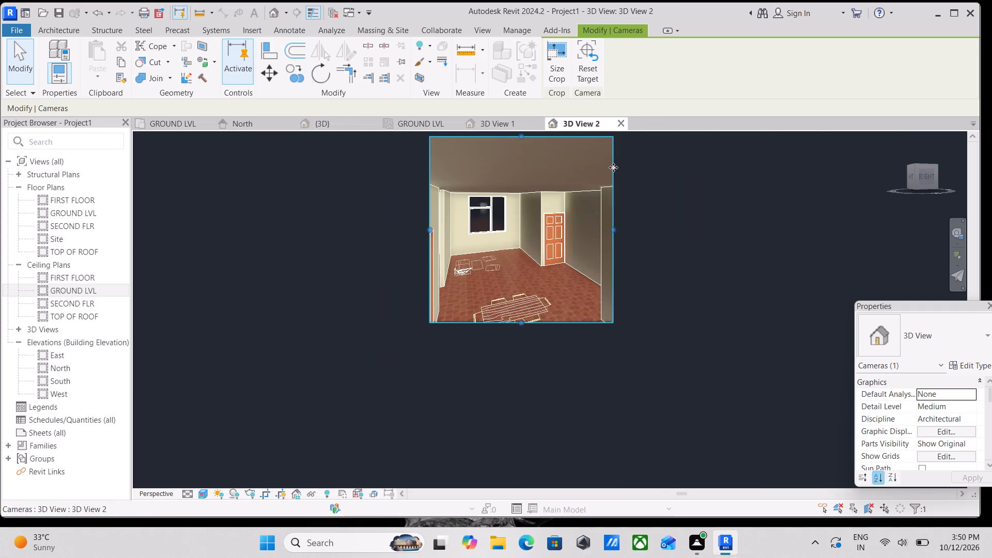
{"action": "scroll", "coordinate": [613, 167], "scroll_direction": "up", "scroll_amount": 7}
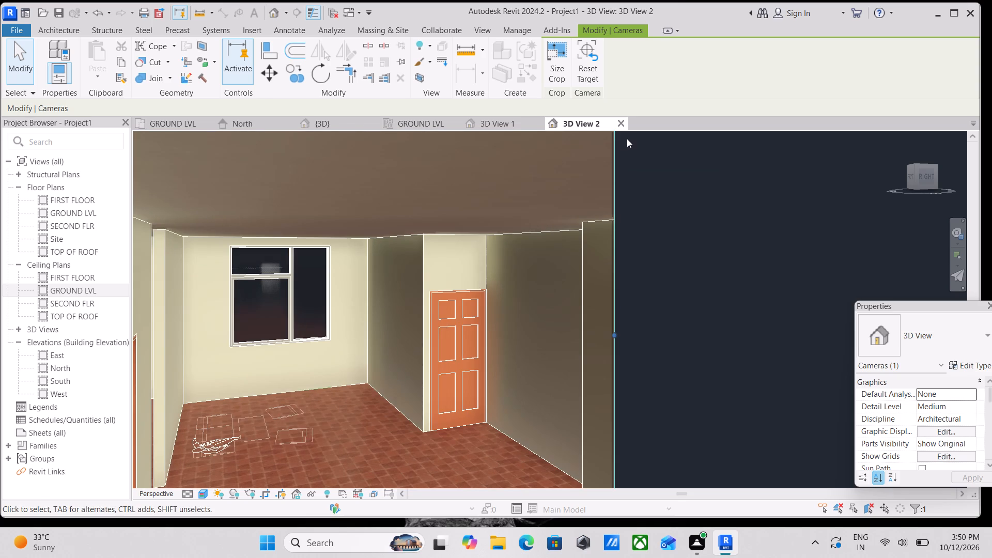
{"action": "scroll", "coordinate": [515, 188], "scroll_direction": "down", "scroll_amount": 3}
{"action": "scroll", "coordinate": [454, 210], "scroll_direction": "down", "scroll_amount": 2}
{"action": "middle_click_drag", "start_coordinate": [454, 215], "coordinate": [474, 198]}
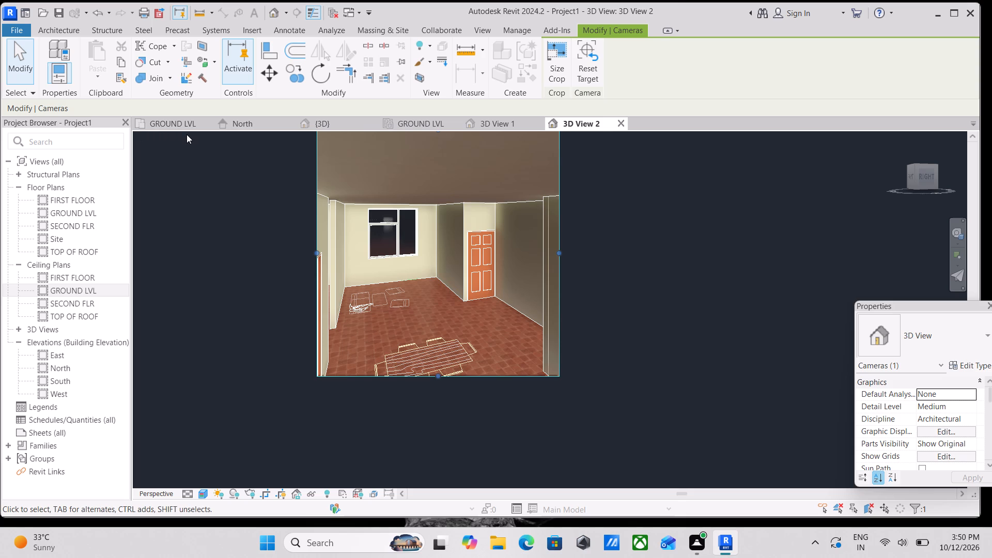
{"action": "scroll", "coordinate": [251, 208], "scroll_direction": "down", "scroll_amount": 1}
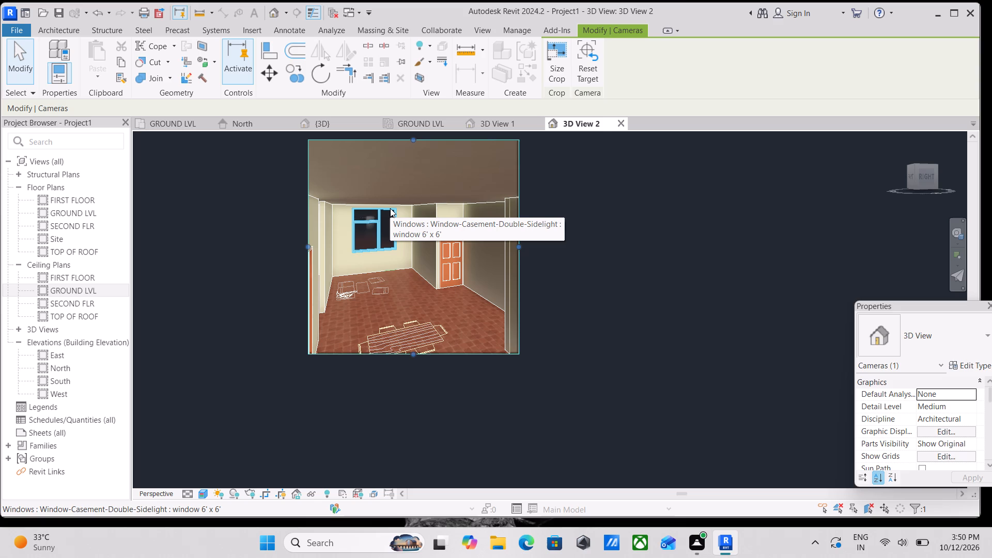
Return to the GROUND LVL ceiling plan, examine the camera's coverage of the central hall, and clear the camera selection.
{"action": "scroll", "coordinate": [529, 240], "scroll_direction": "down", "scroll_amount": 1}
{"action": "middle_click_drag", "start_coordinate": [532, 252], "coordinate": [530, 287]}
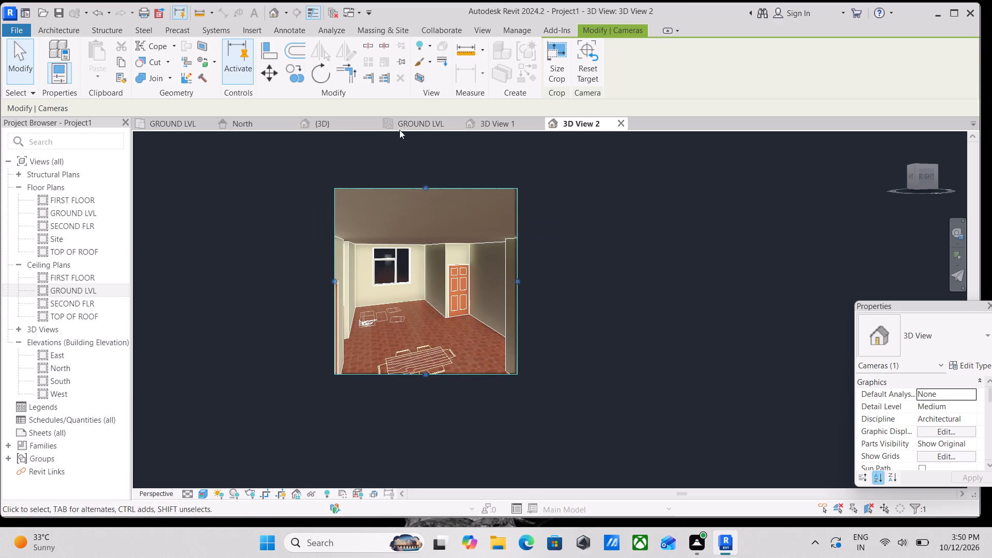
{"action": "left_click", "coordinate": [418, 122]}
{"action": "scroll", "coordinate": [342, 197], "scroll_direction": "down", "scroll_amount": 2}
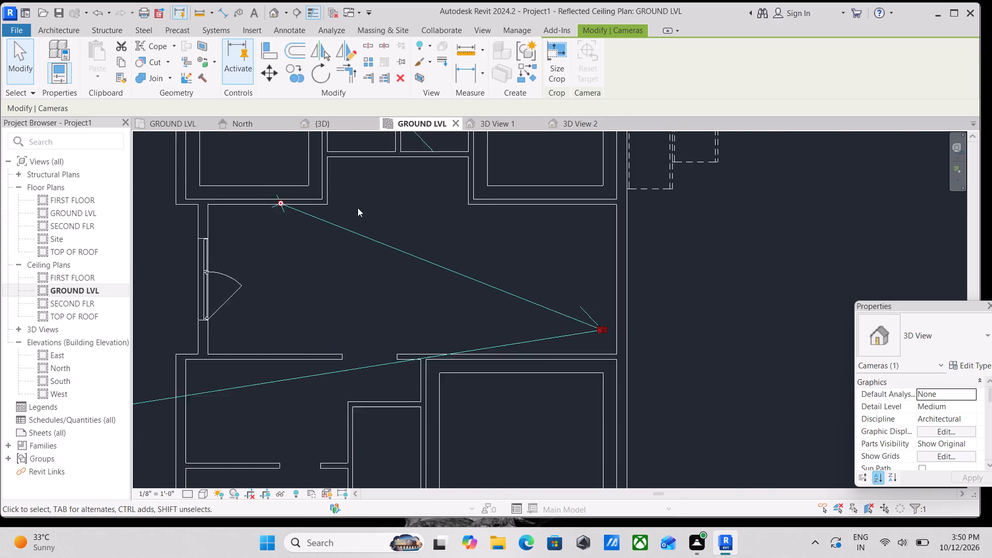
{"action": "scroll", "coordinate": [358, 208], "scroll_direction": "down", "scroll_amount": 3}
{"action": "middle_click_drag", "start_coordinate": [378, 217], "coordinate": [477, 271]}
{"action": "scroll", "coordinate": [507, 292], "scroll_direction": "down", "scroll_amount": 3}
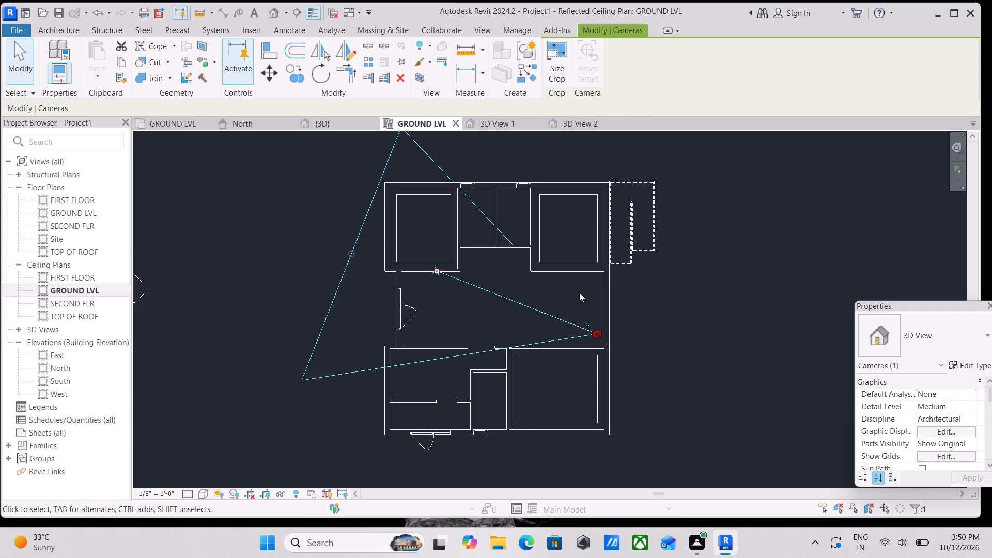
{"action": "scroll", "coordinate": [592, 298], "scroll_direction": "up", "scroll_amount": 8}
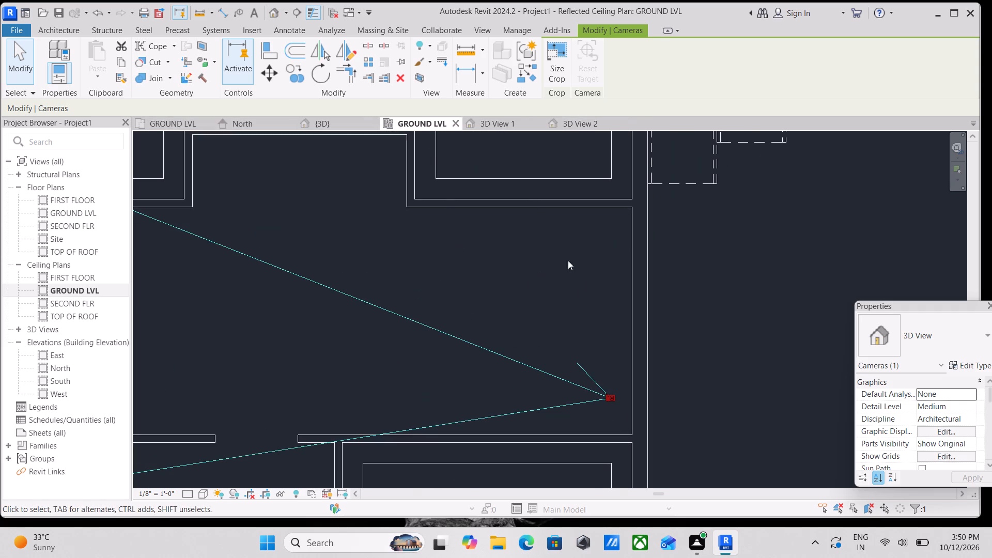
{"action": "key", "text": "Escape"}
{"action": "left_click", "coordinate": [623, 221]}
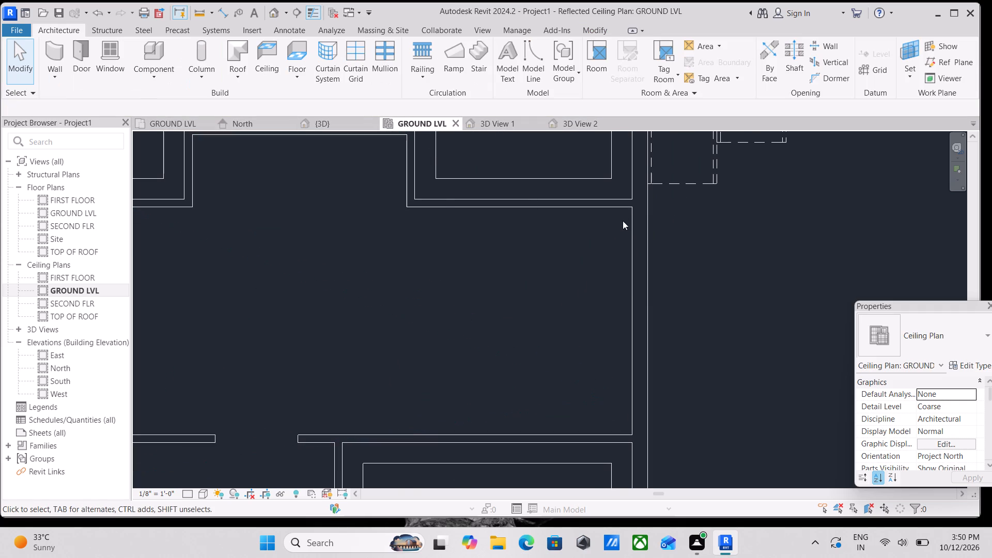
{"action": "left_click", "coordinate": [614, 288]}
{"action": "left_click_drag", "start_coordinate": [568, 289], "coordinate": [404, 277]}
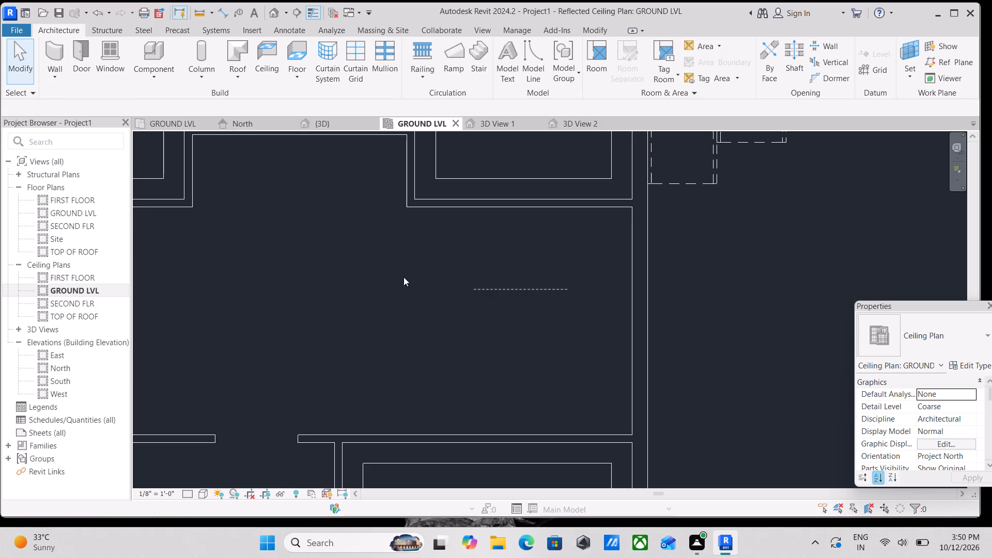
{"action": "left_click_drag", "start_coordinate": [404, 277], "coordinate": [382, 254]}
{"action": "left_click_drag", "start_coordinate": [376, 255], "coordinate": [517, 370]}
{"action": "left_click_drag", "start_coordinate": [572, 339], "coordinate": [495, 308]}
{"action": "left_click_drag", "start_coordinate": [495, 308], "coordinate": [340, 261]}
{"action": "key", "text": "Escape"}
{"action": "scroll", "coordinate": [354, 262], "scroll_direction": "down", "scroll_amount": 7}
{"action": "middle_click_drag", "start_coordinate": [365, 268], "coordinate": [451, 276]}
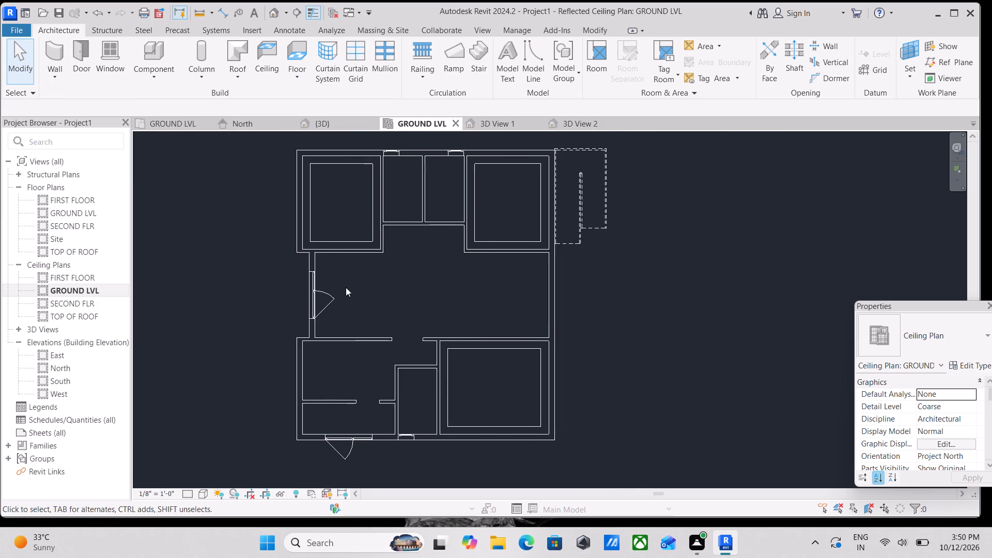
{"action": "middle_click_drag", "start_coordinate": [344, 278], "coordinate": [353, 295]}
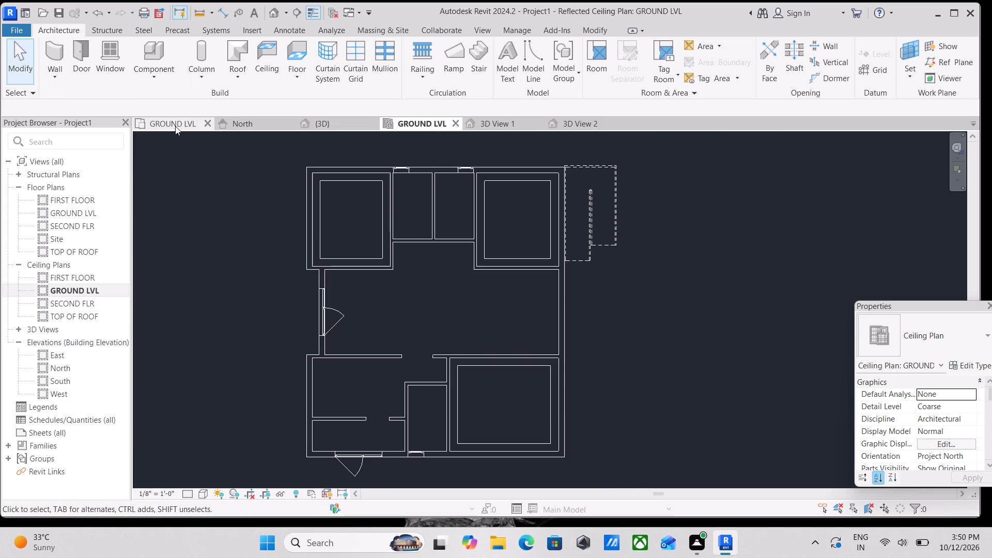
Examine the GROUND LVL floor plan alongside the imported ground floor and first floor CAD layouts.
{"action": "left_click", "coordinate": [175, 125]}
{"action": "scroll", "coordinate": [257, 190], "scroll_direction": "down", "scroll_amount": 2}
{"action": "scroll", "coordinate": [315, 189], "scroll_direction": "down", "scroll_amount": 1}
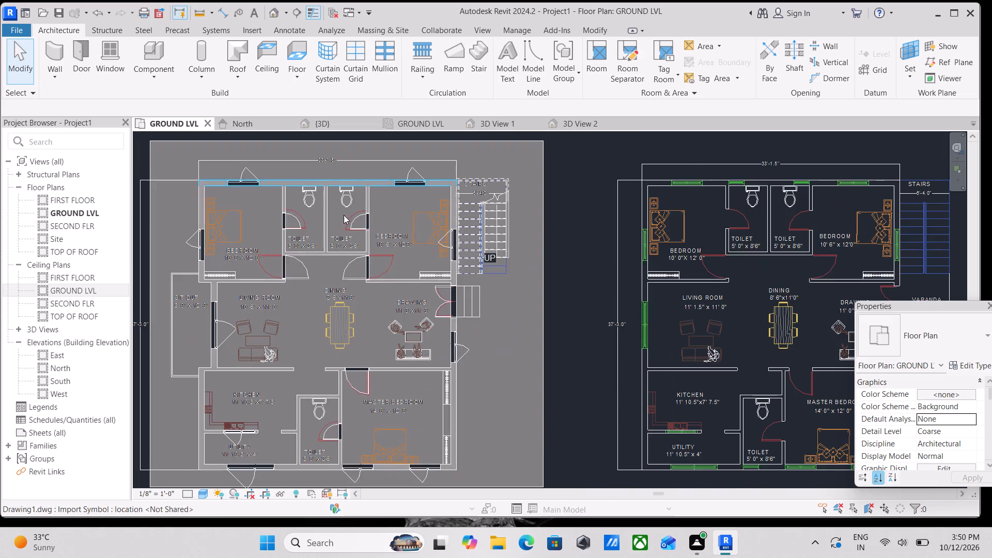
{"action": "middle_click_drag", "start_coordinate": [466, 419], "coordinate": [450, 395], "text": "shift"}
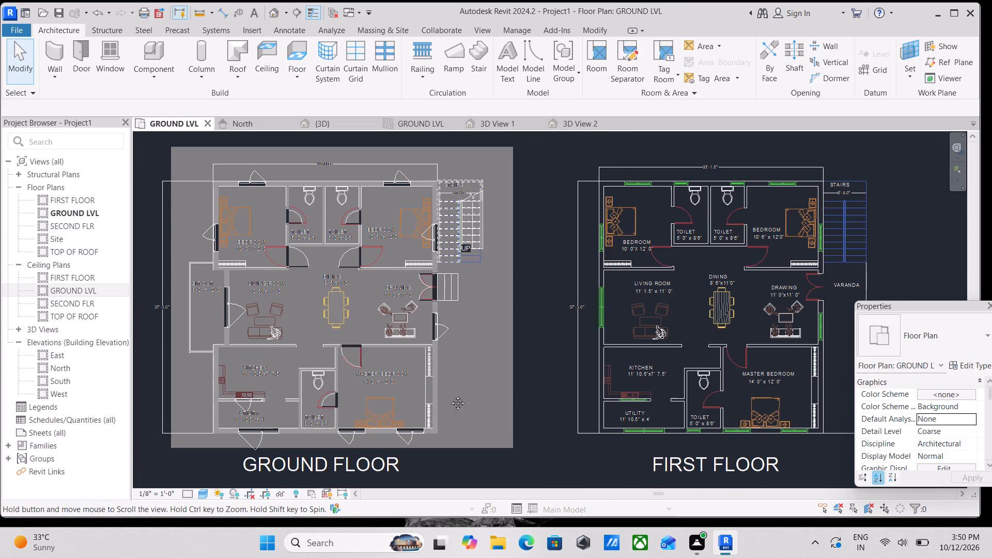
{"action": "middle_click_drag", "start_coordinate": [450, 395], "coordinate": [450, 392], "text": "shift"}
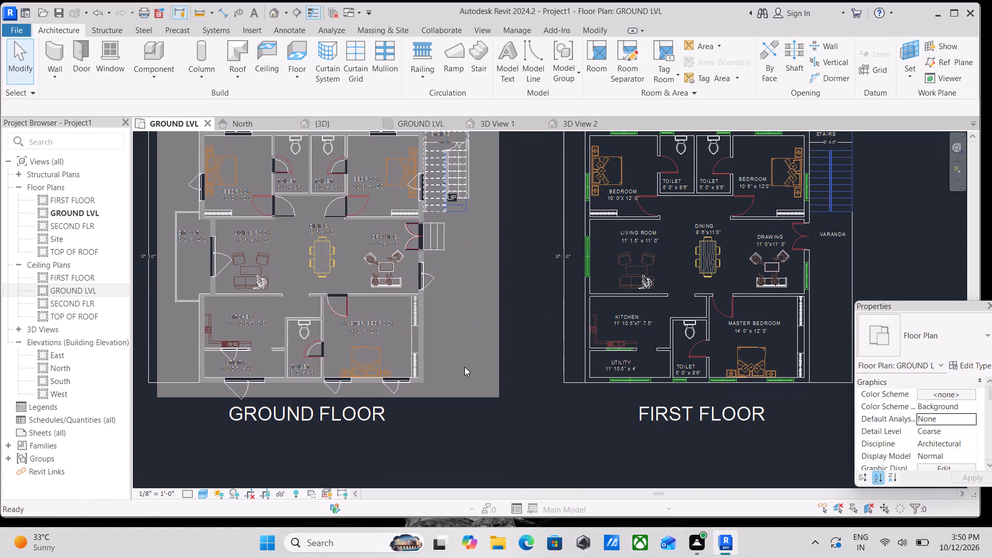
{"action": "scroll", "coordinate": [464, 367], "scroll_direction": "down", "scroll_amount": 2}
{"action": "middle_click_drag", "start_coordinate": [469, 363], "coordinate": [476, 335], "text": "shift"}
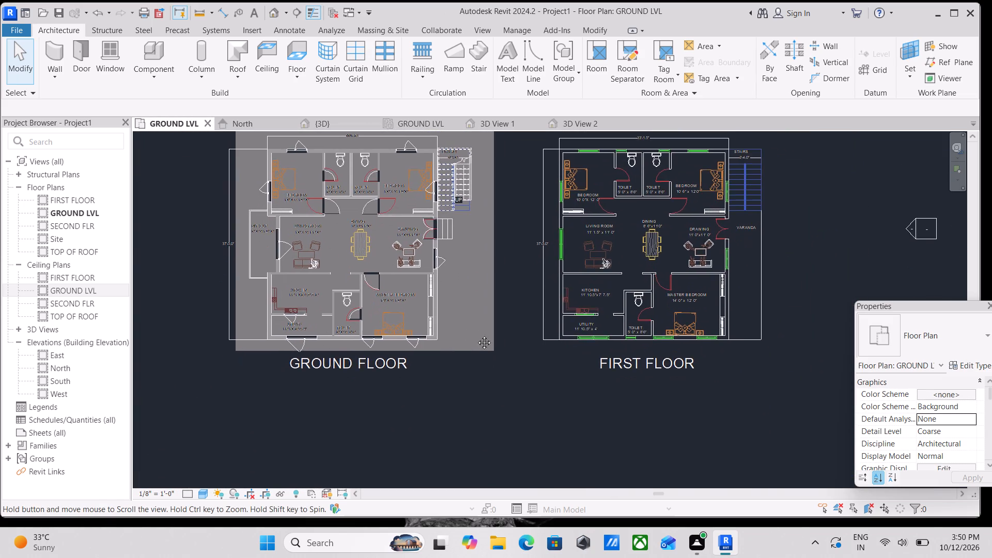
{"action": "middle_click_drag", "start_coordinate": [476, 335], "coordinate": [525, 399], "text": "shift"}
Examine the ground level ceilings, wall tops and staircase side of the house in the default 3D view.
{"action": "left_click", "coordinate": [322, 116]}
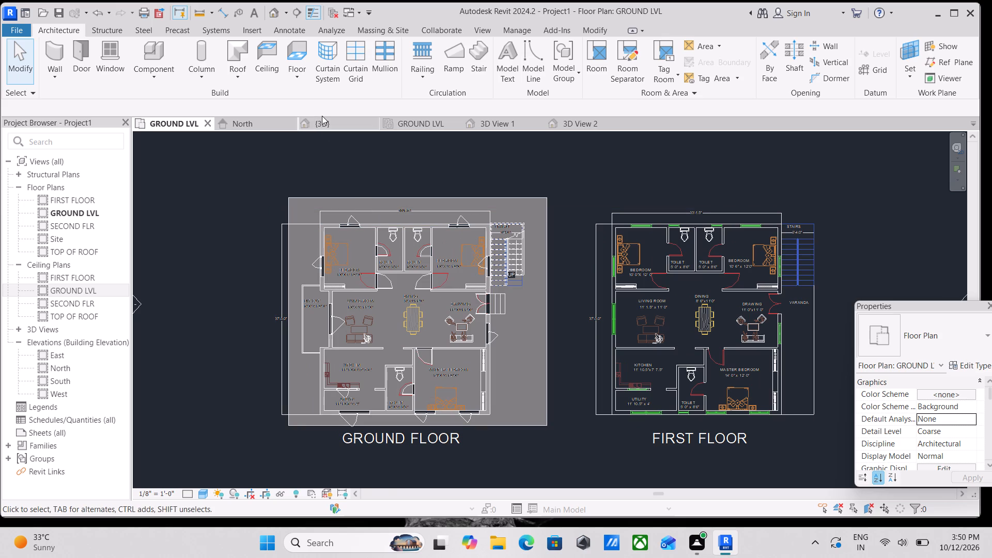
{"action": "left_click", "coordinate": [322, 119]}
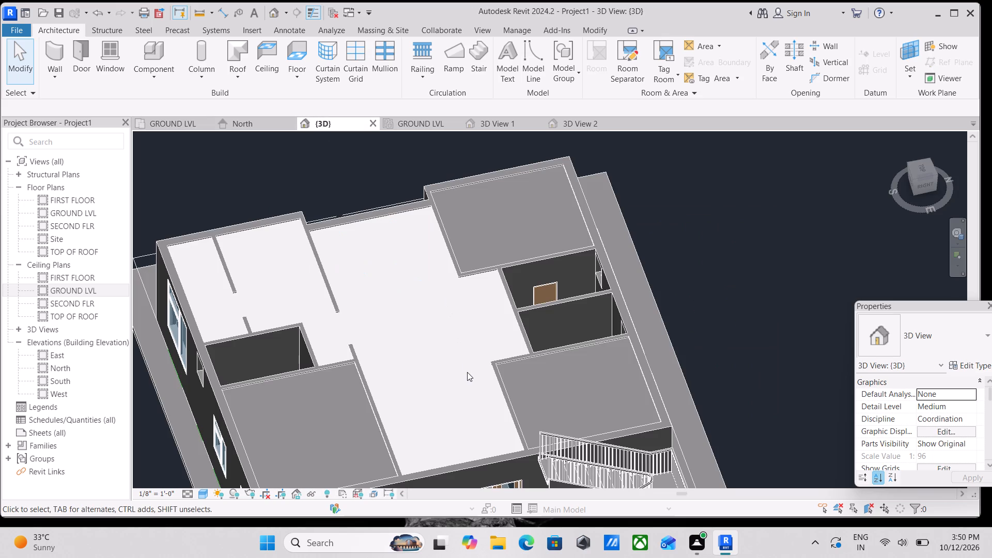
{"action": "middle_click_drag", "start_coordinate": [468, 373], "coordinate": [495, 300], "text": "shift"}
{"action": "middle_click_drag", "start_coordinate": [439, 399], "coordinate": [472, 327]}
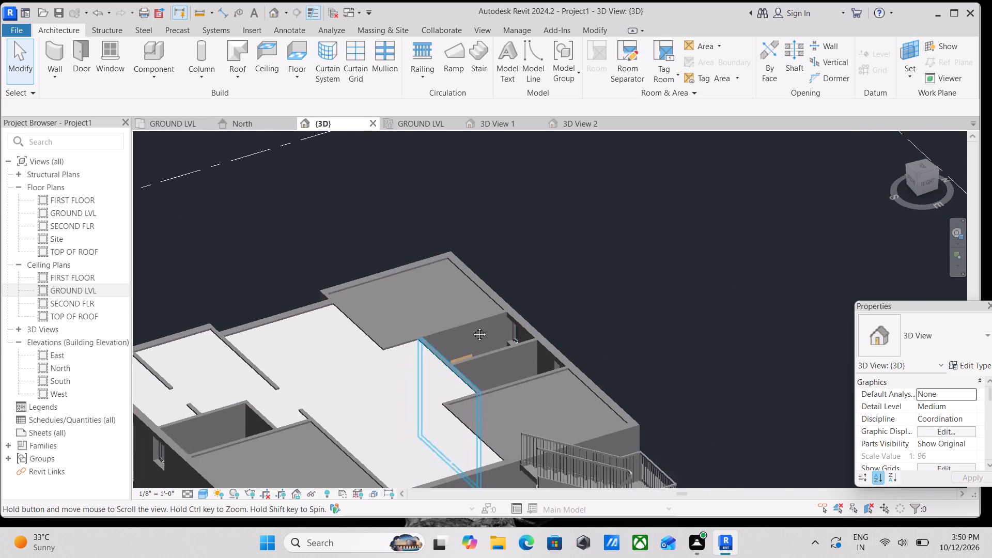
{"action": "middle_click_drag", "start_coordinate": [472, 327], "coordinate": [502, 262]}
{"action": "middle_click_drag", "start_coordinate": [447, 365], "coordinate": [469, 339], "text": "shift"}
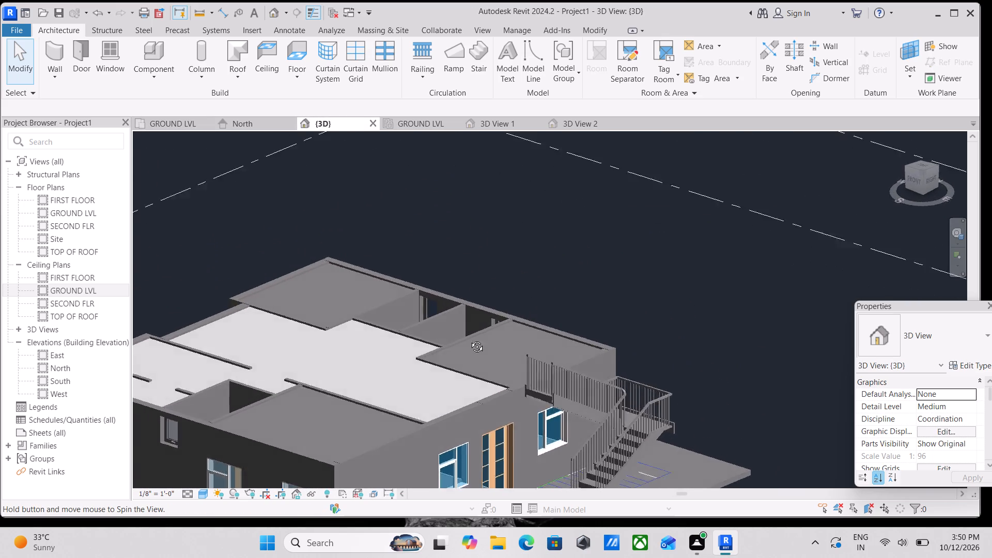
{"action": "middle_click_drag", "start_coordinate": [469, 339], "coordinate": [440, 312], "text": "shift"}
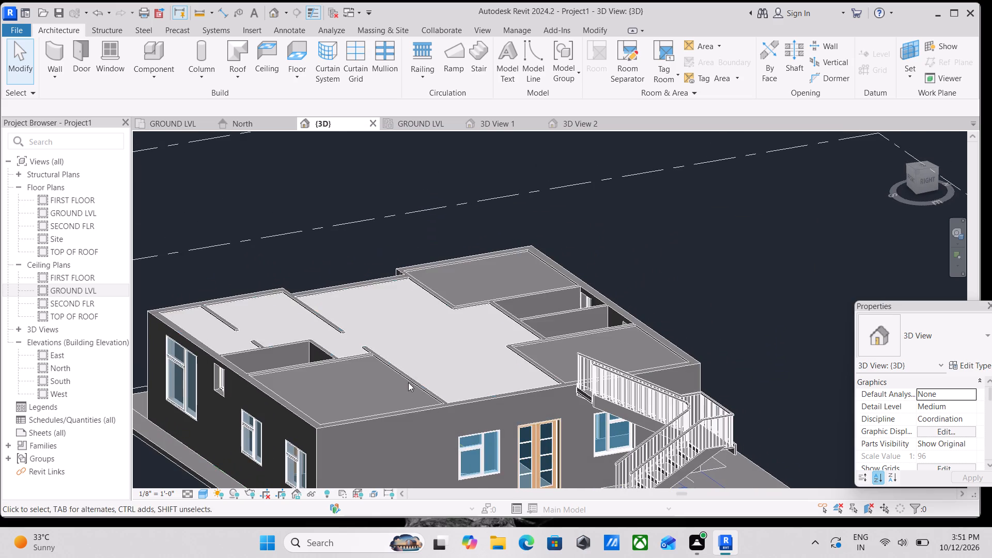
{"action": "scroll", "coordinate": [405, 386], "scroll_direction": "up", "scroll_amount": 3}
{"action": "middle_click_drag", "start_coordinate": [410, 376], "coordinate": [369, 382], "text": "shift"}
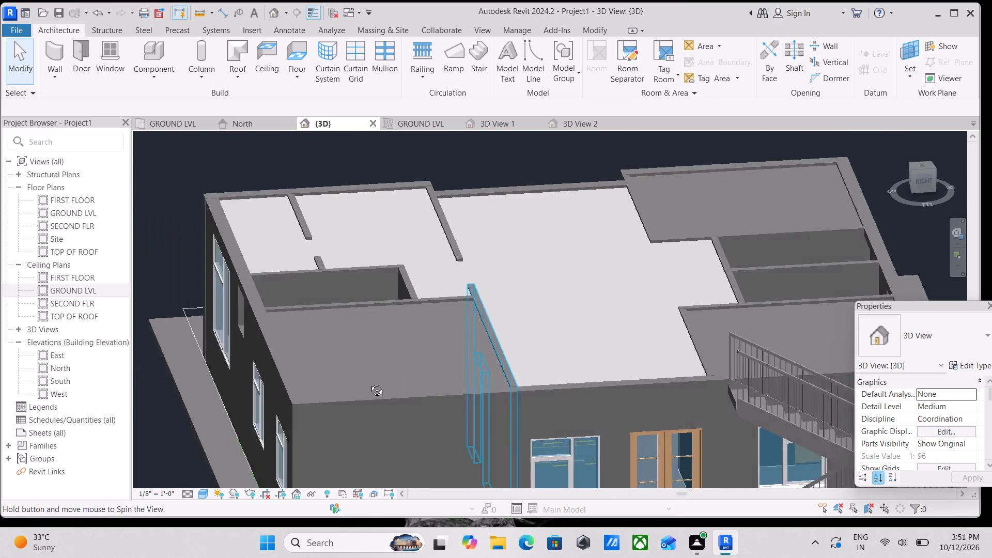
{"action": "middle_click_drag", "start_coordinate": [369, 382], "coordinate": [365, 382], "text": "shift"}
{"action": "scroll", "coordinate": [382, 381], "scroll_direction": "down", "scroll_amount": 2}
{"action": "middle_click_drag", "start_coordinate": [398, 389], "coordinate": [424, 342]}
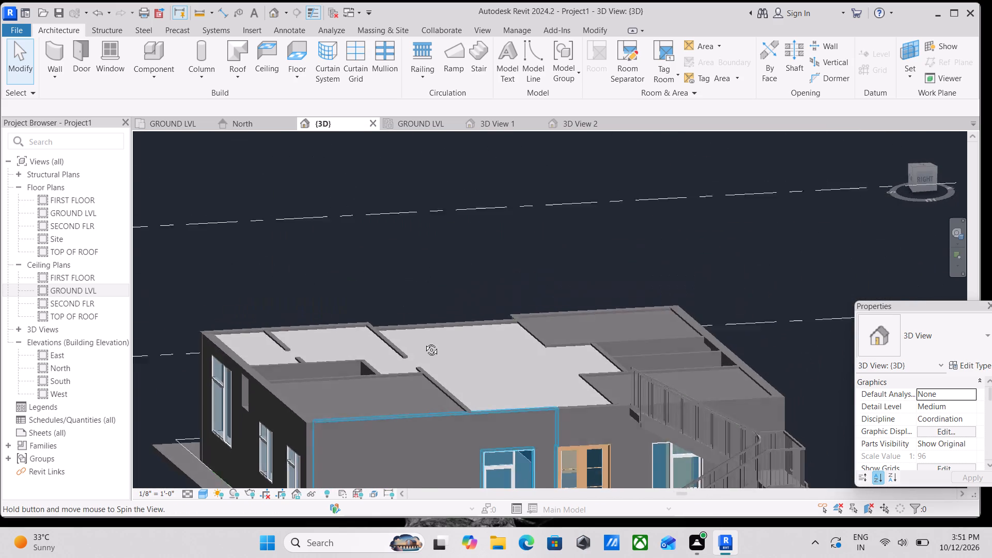
{"action": "middle_click_drag", "start_coordinate": [424, 342], "coordinate": [430, 338]}
{"action": "middle_click_drag", "start_coordinate": [468, 423], "coordinate": [505, 321]}
{"action": "scroll", "coordinate": [468, 423], "scroll_direction": "down", "scroll_amount": 1}
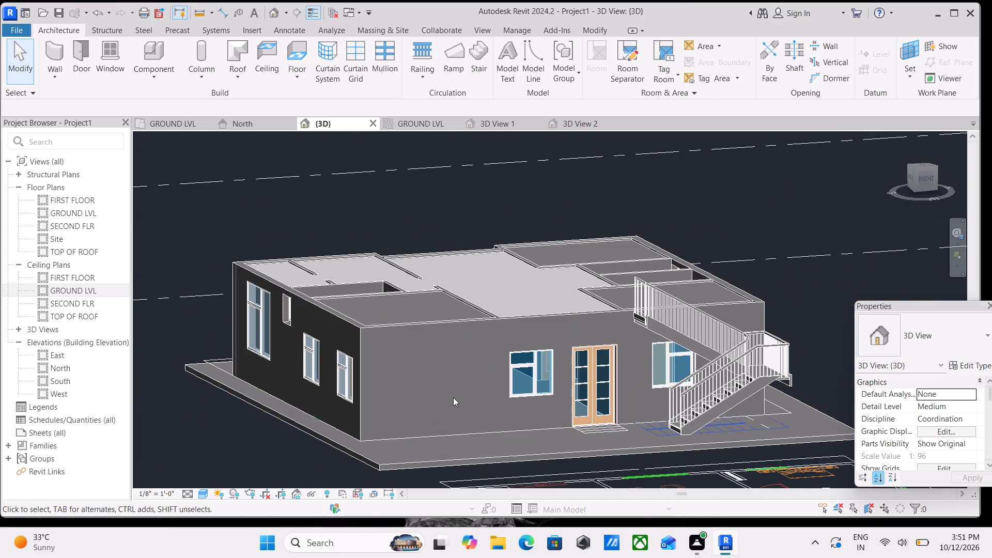
{"action": "middle_click_drag", "start_coordinate": [453, 398], "coordinate": [472, 395], "text": "shift"}
{"action": "scroll", "coordinate": [472, 395], "scroll_direction": "down", "scroll_amount": 1}
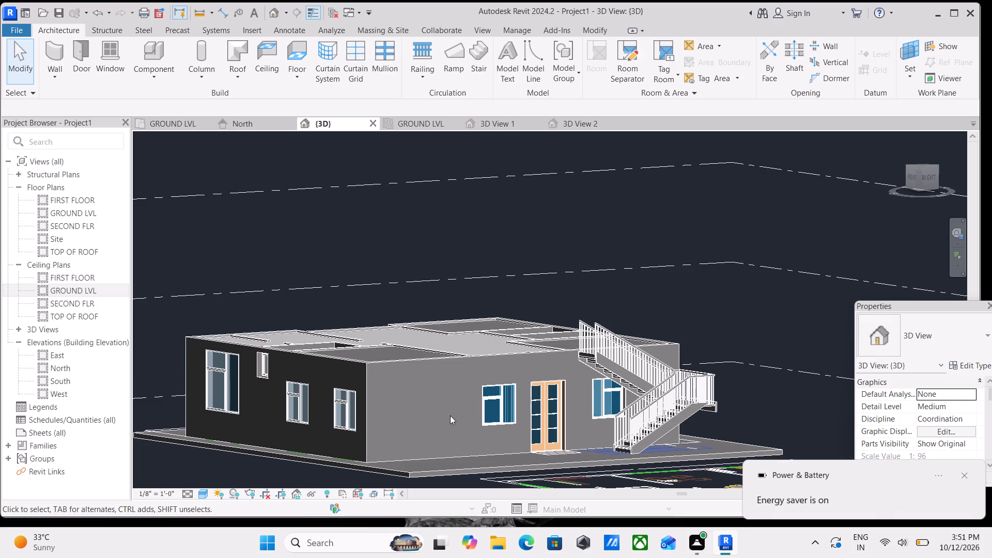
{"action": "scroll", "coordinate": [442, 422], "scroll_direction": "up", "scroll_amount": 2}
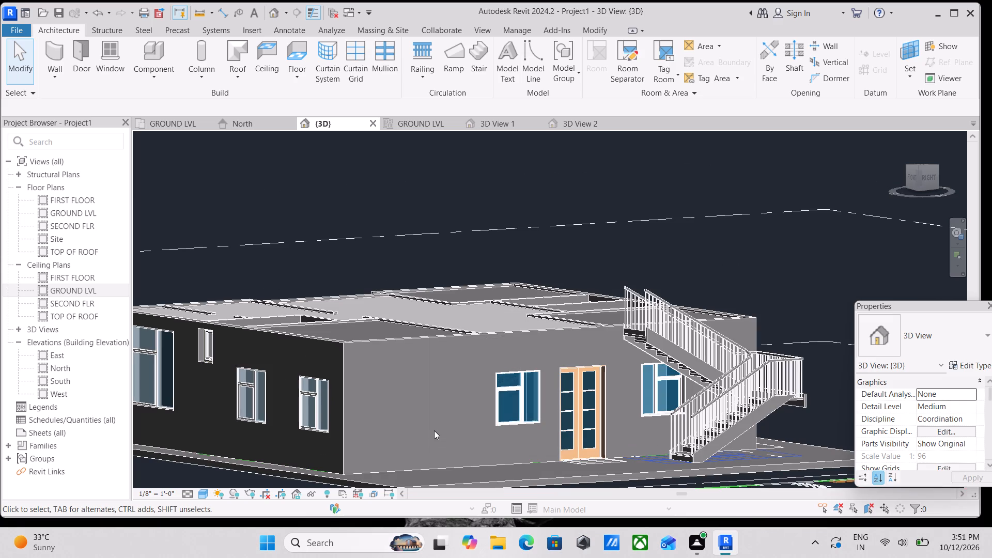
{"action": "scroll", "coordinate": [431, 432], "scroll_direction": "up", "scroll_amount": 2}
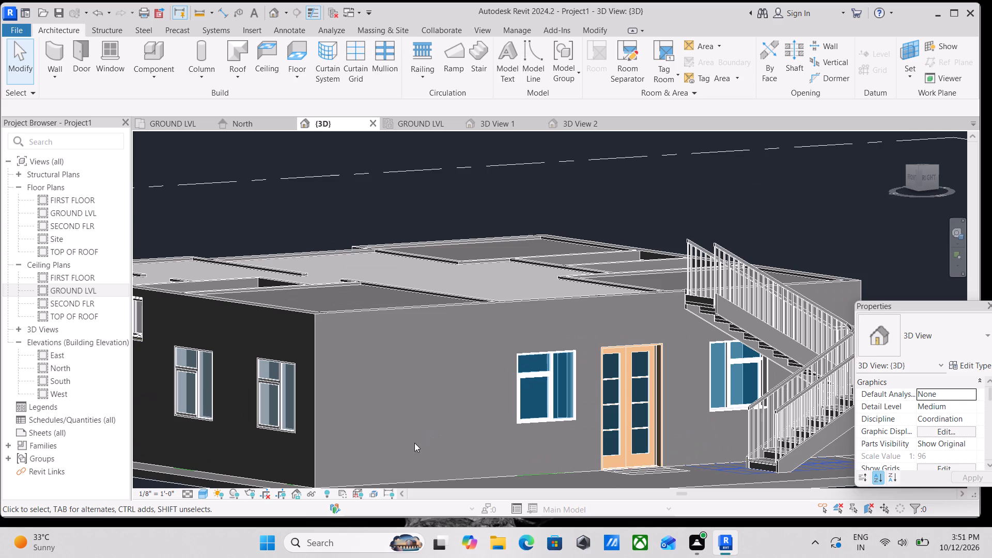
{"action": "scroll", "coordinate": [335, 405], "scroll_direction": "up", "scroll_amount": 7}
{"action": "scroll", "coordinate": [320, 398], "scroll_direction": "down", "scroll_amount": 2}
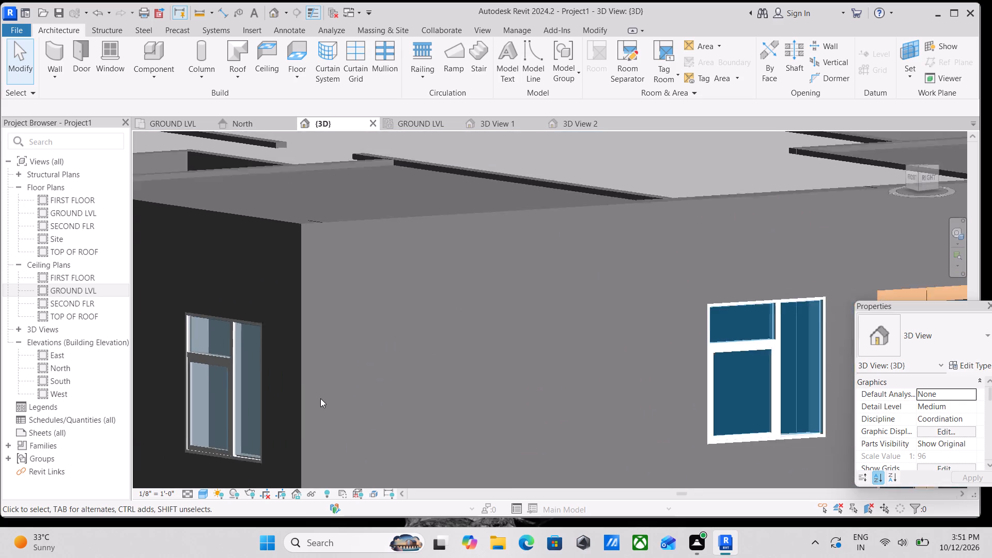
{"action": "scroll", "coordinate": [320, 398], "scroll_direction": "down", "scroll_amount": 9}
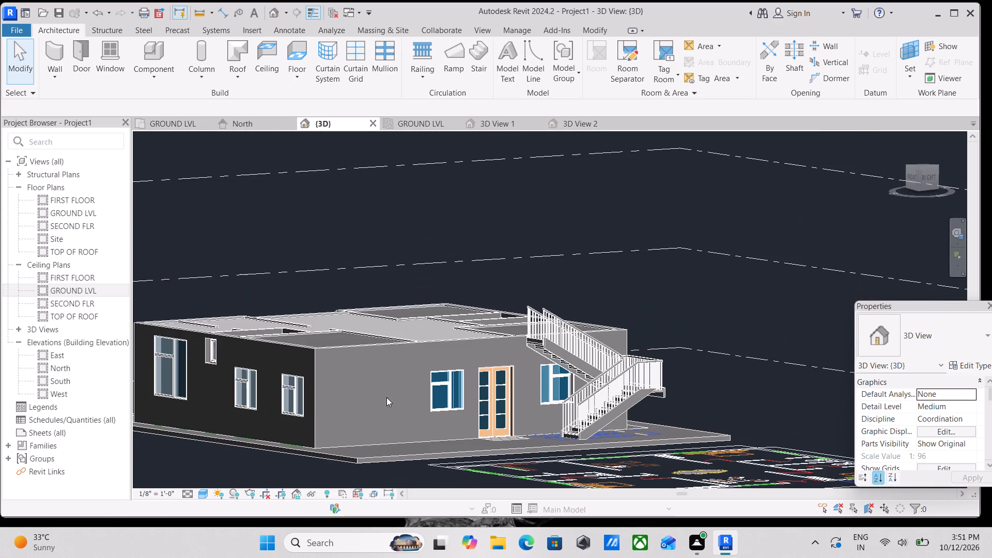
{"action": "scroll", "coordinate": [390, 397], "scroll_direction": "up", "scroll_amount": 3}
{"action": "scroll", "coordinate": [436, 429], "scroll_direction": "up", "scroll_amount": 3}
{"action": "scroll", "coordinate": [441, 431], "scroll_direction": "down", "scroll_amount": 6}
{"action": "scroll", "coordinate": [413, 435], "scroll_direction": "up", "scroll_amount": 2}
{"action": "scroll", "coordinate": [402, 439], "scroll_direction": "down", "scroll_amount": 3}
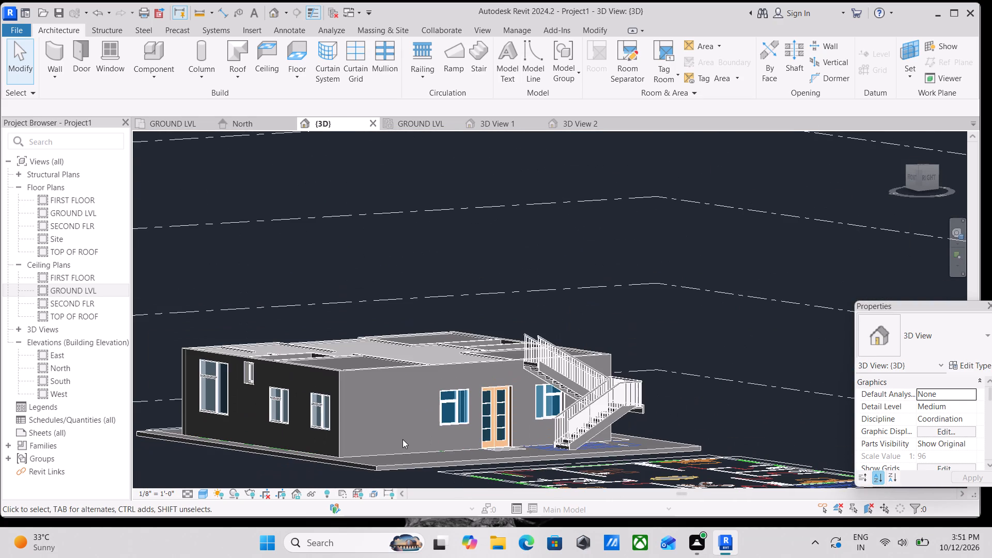
Examine the house's exterior walls, windows, ceilings and outdoor staircase from all sides and from above in 3D.
{"action": "middle_click_drag", "start_coordinate": [400, 447], "coordinate": [517, 420], "text": "shift"}
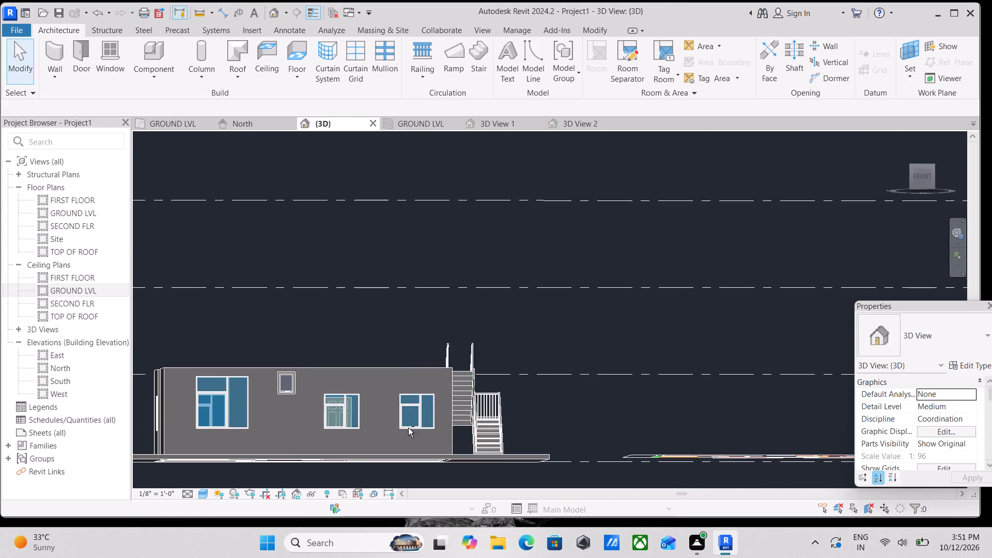
{"action": "middle_click_drag", "start_coordinate": [408, 428], "coordinate": [472, 467], "text": "shift"}
{"action": "middle_click_drag", "start_coordinate": [436, 456], "coordinate": [370, 450], "text": "shift"}
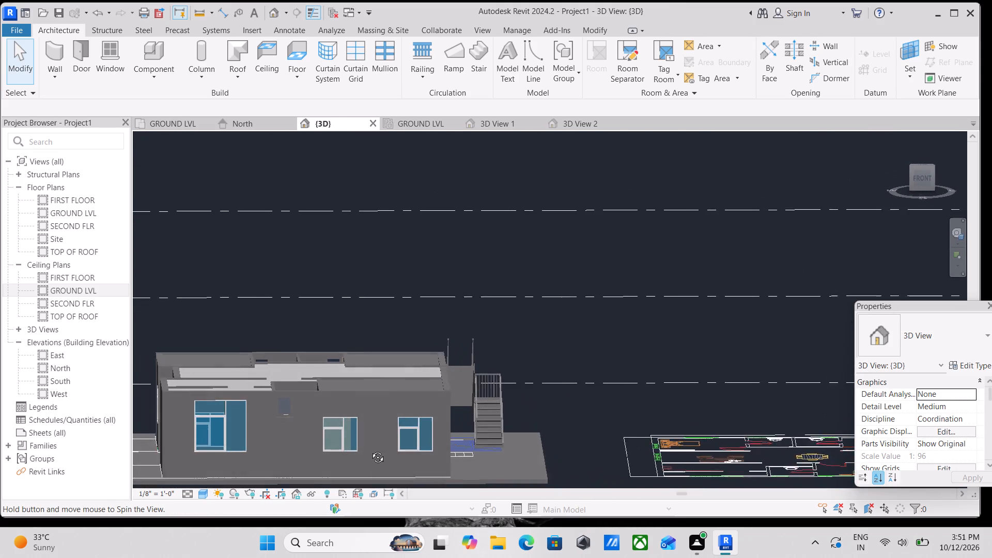
{"action": "middle_click_drag", "start_coordinate": [370, 450], "coordinate": [458, 420], "text": "shift"}
{"action": "middle_click_drag", "start_coordinate": [404, 435], "coordinate": [438, 462], "text": "shift"}
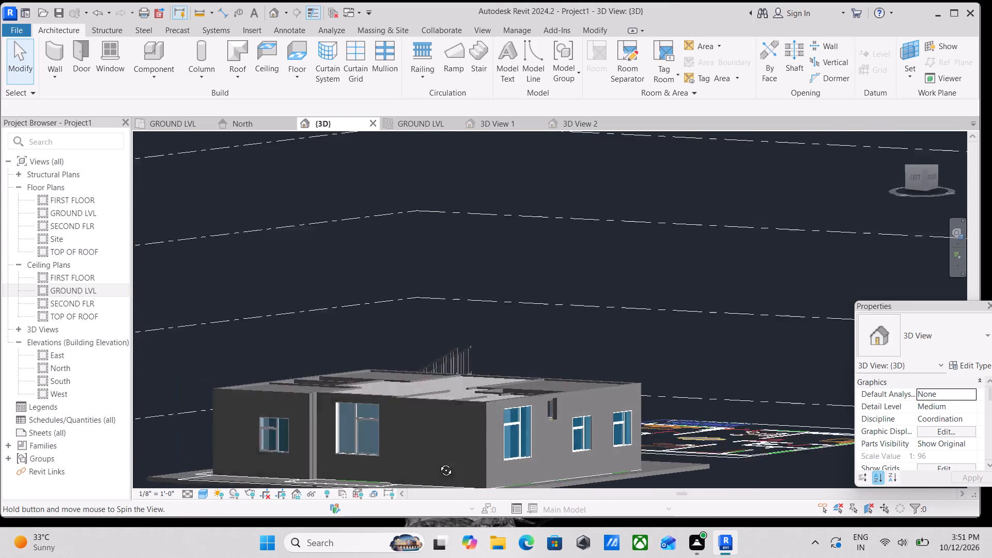
{"action": "middle_click_drag", "start_coordinate": [438, 462], "coordinate": [458, 463], "text": "shift"}
{"action": "middle_click_drag", "start_coordinate": [422, 453], "coordinate": [457, 449], "text": "shift"}
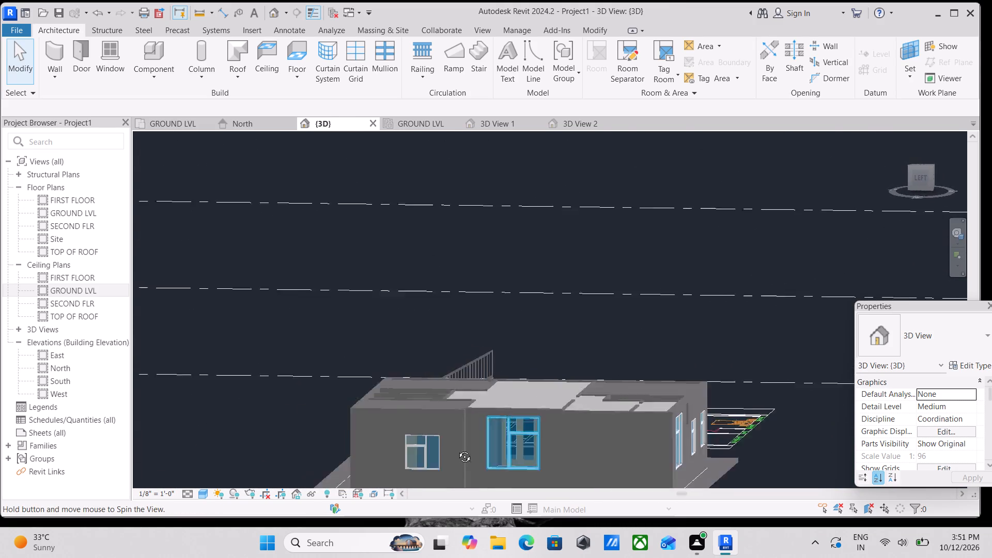
{"action": "middle_click_drag", "start_coordinate": [457, 449], "coordinate": [489, 468], "text": "shift"}
{"action": "middle_click_drag", "start_coordinate": [456, 444], "coordinate": [377, 486], "text": "shift"}
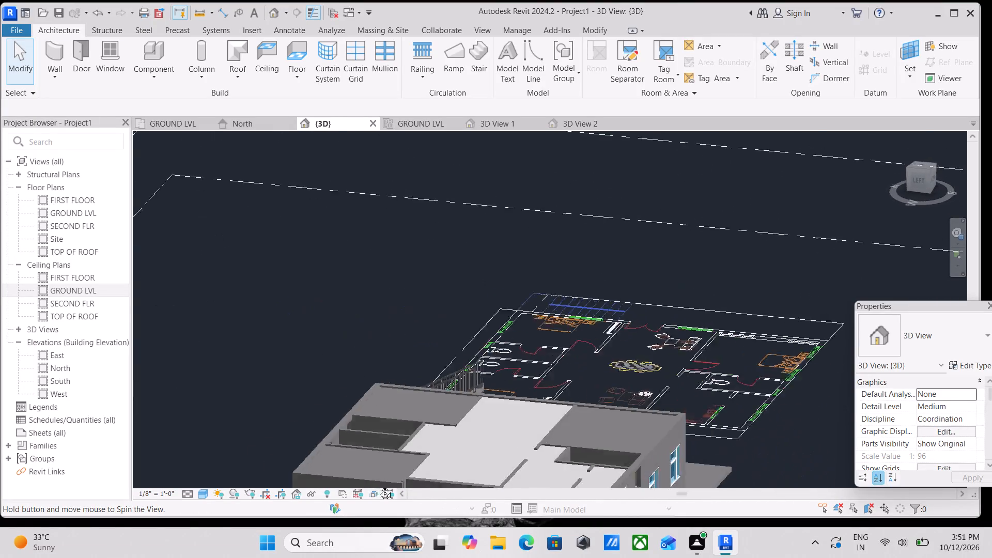
{"action": "middle_click_drag", "start_coordinate": [377, 486], "coordinate": [299, 477], "text": "shift"}
{"action": "middle_click_drag", "start_coordinate": [532, 458], "coordinate": [358, 399], "text": "shift"}
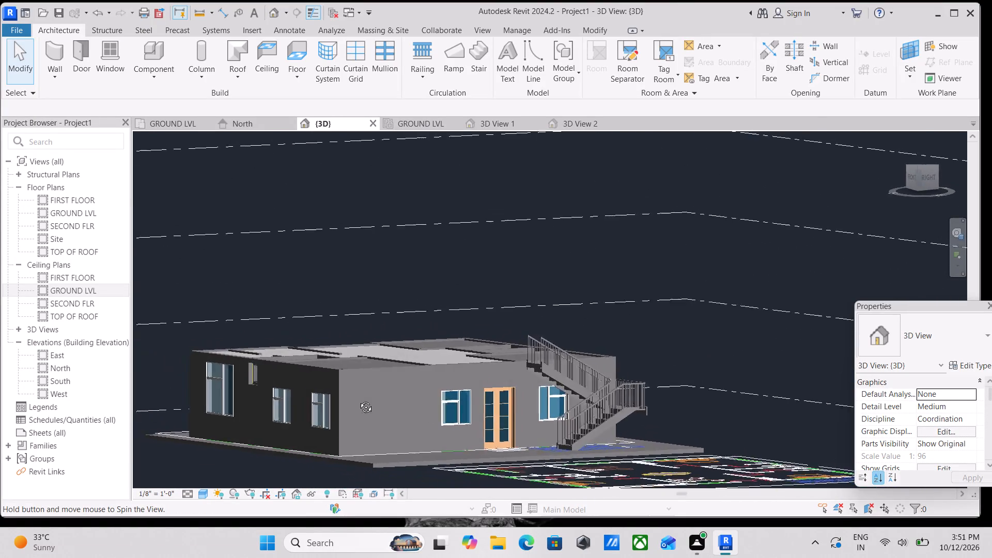
{"action": "middle_click_drag", "start_coordinate": [358, 399], "coordinate": [440, 439], "text": "shift"}
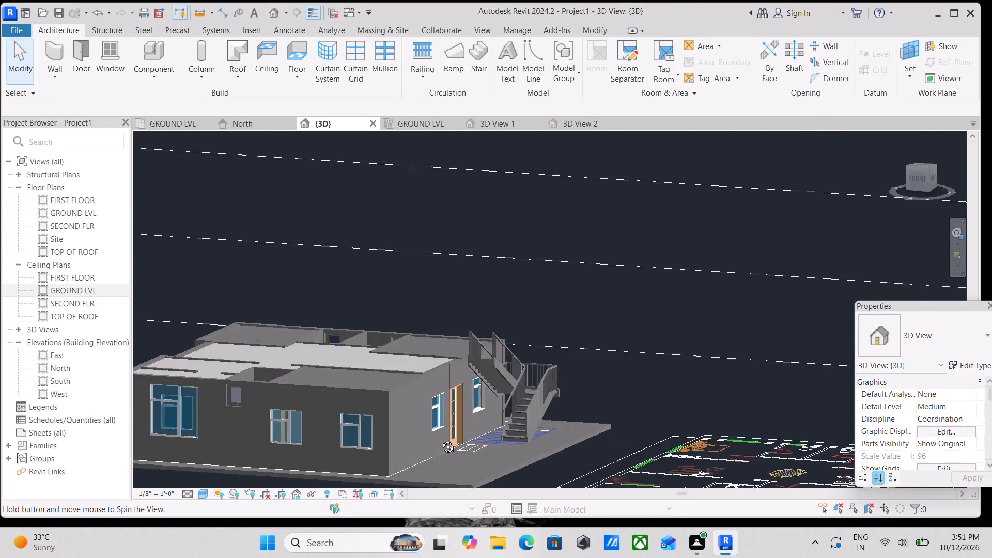
{"action": "middle_click_drag", "start_coordinate": [440, 439], "coordinate": [442, 446], "text": "shift"}
{"action": "middle_click_drag", "start_coordinate": [417, 430], "coordinate": [427, 512], "text": "shift"}
{"action": "middle_click_drag", "start_coordinate": [442, 447], "coordinate": [463, 485]}
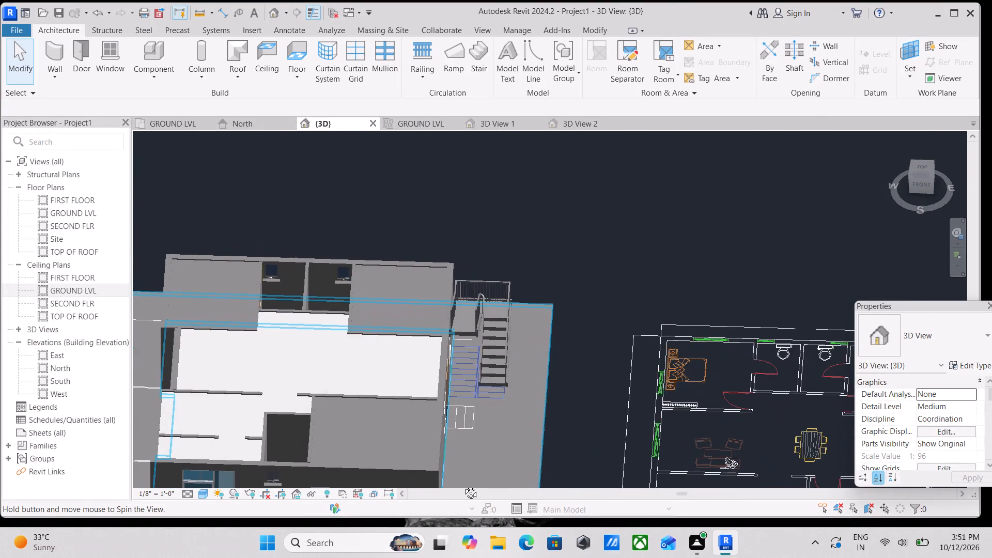
Examine the house's entrance side in 3D, including the double main door, windows, ceilings and outdoor staircase.
{"action": "middle_click_drag", "start_coordinate": [463, 485], "coordinate": [250, 395]}
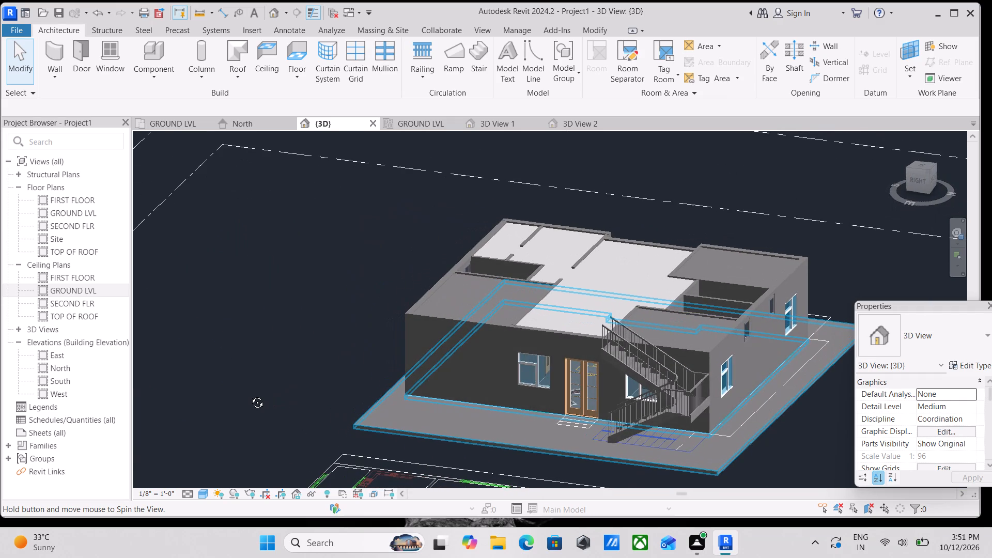
{"action": "middle_click_drag", "start_coordinate": [250, 395], "coordinate": [362, 389]}
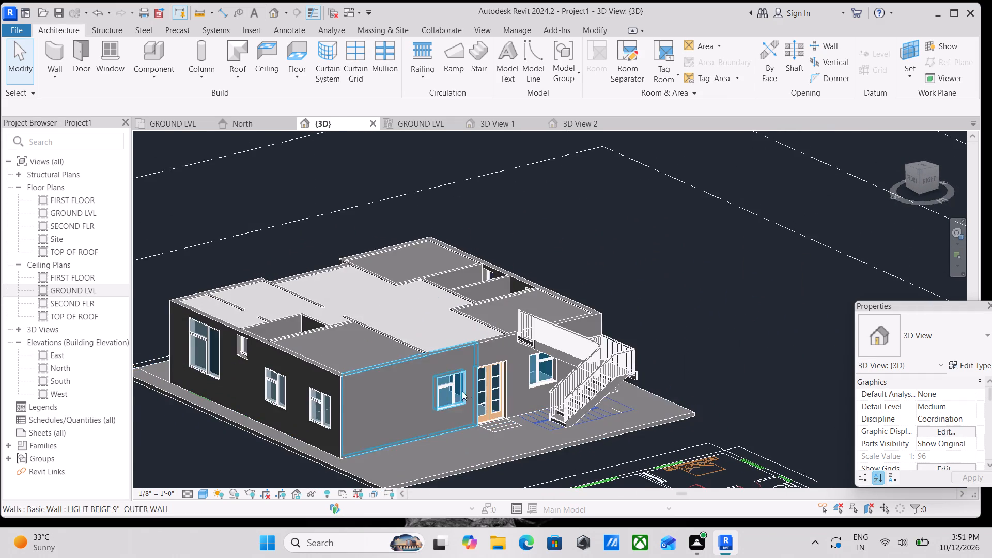
{"action": "scroll", "coordinate": [469, 391], "scroll_direction": "up", "scroll_amount": 3}
{"action": "middle_click_drag", "start_coordinate": [535, 417], "coordinate": [445, 416], "text": "shift"}
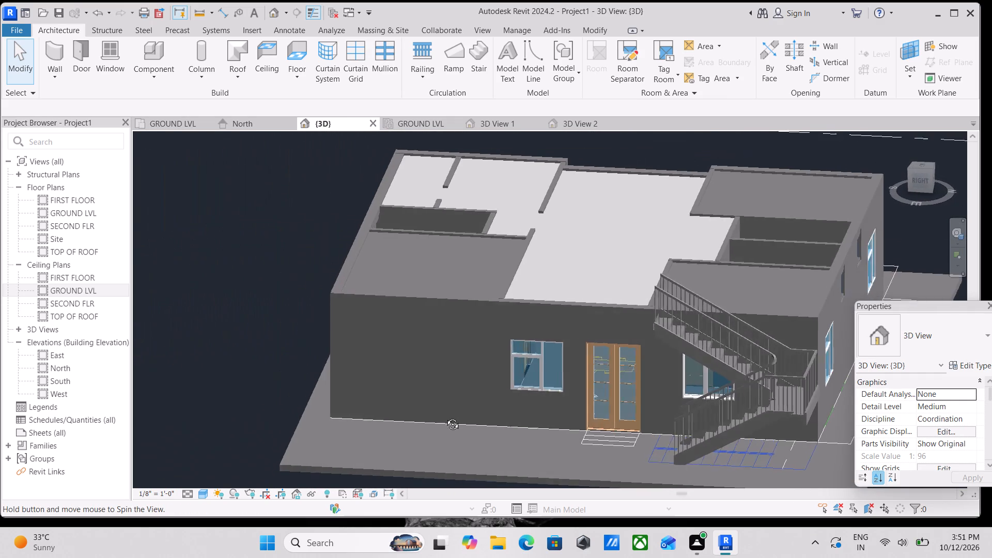
{"action": "middle_click_drag", "start_coordinate": [445, 416], "coordinate": [443, 416], "text": "shift"}
{"action": "middle_click_drag", "start_coordinate": [460, 428], "coordinate": [472, 431], "text": "shift"}
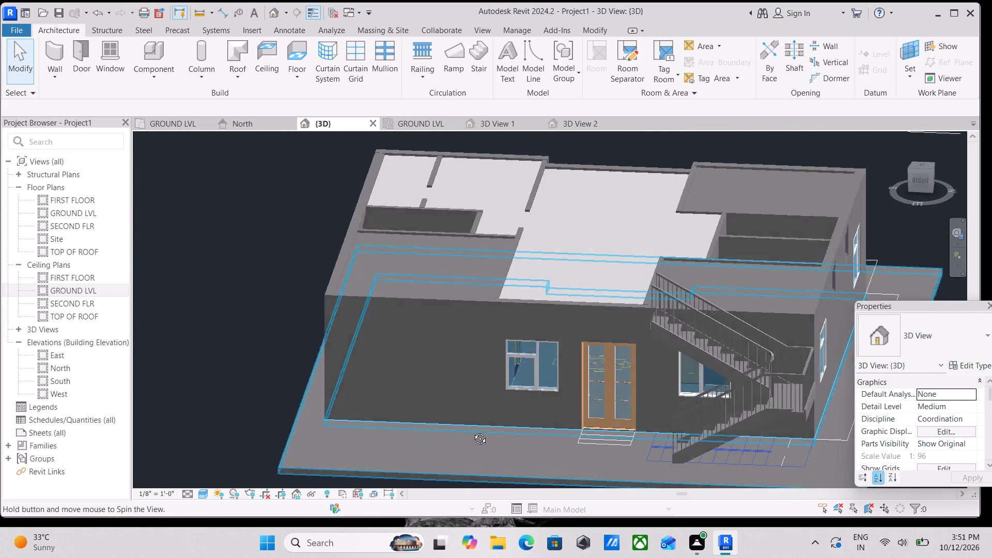
{"action": "middle_click_drag", "start_coordinate": [472, 431], "coordinate": [466, 408], "text": "shift"}
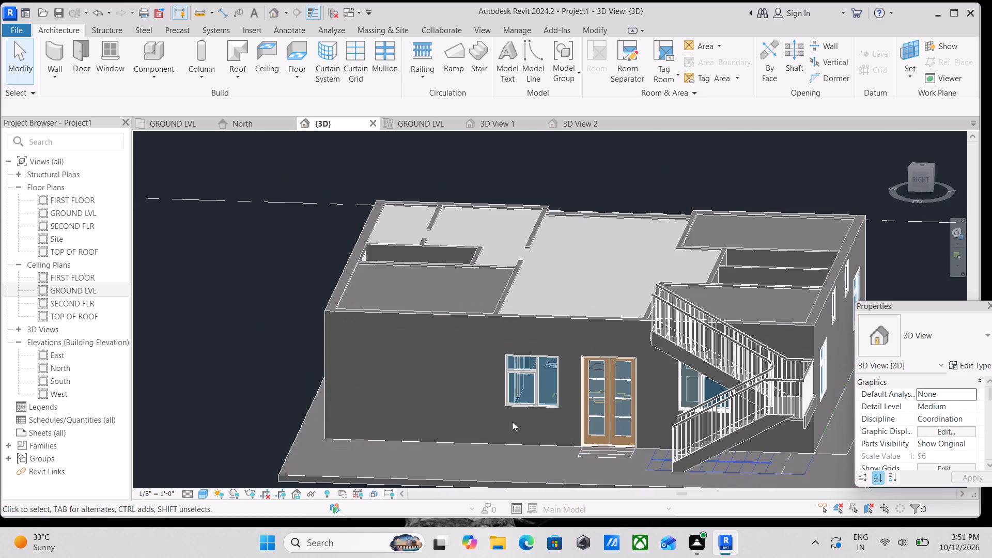
{"action": "middle_click_drag", "start_coordinate": [512, 422], "coordinate": [523, 412], "text": "shift"}
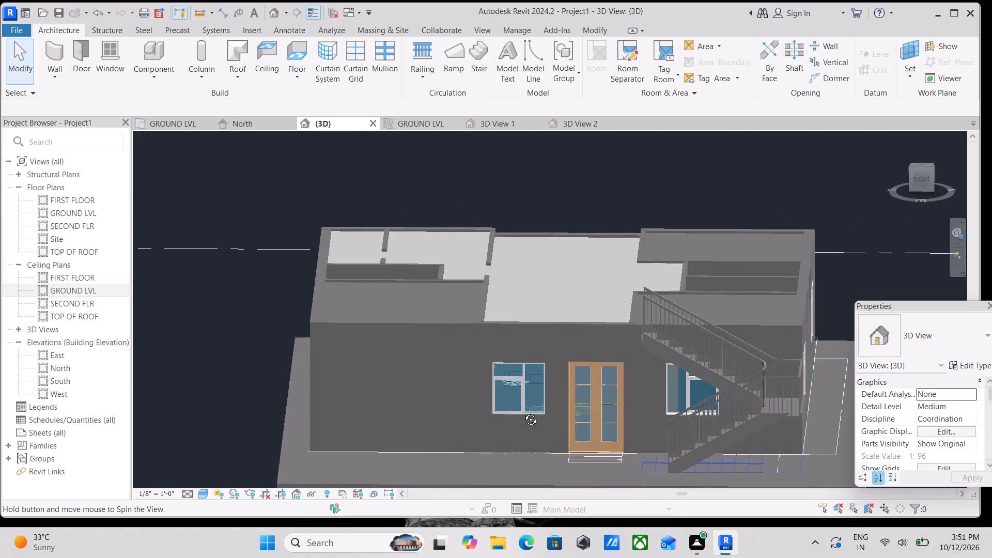
{"action": "middle_click_drag", "start_coordinate": [523, 412], "coordinate": [564, 410], "text": "shift"}
{"action": "scroll", "coordinate": [481, 414], "scroll_direction": "down", "scroll_amount": 1}
{"action": "middle_click_drag", "start_coordinate": [481, 414], "coordinate": [479, 413], "text": "shift"}
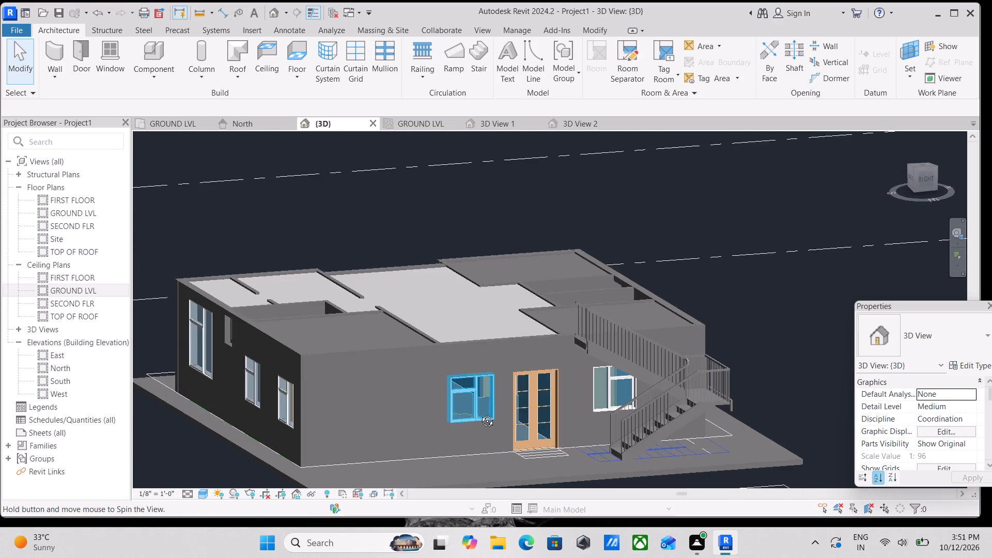
{"action": "middle_click_drag", "start_coordinate": [479, 413], "coordinate": [384, 425], "text": "shift"}
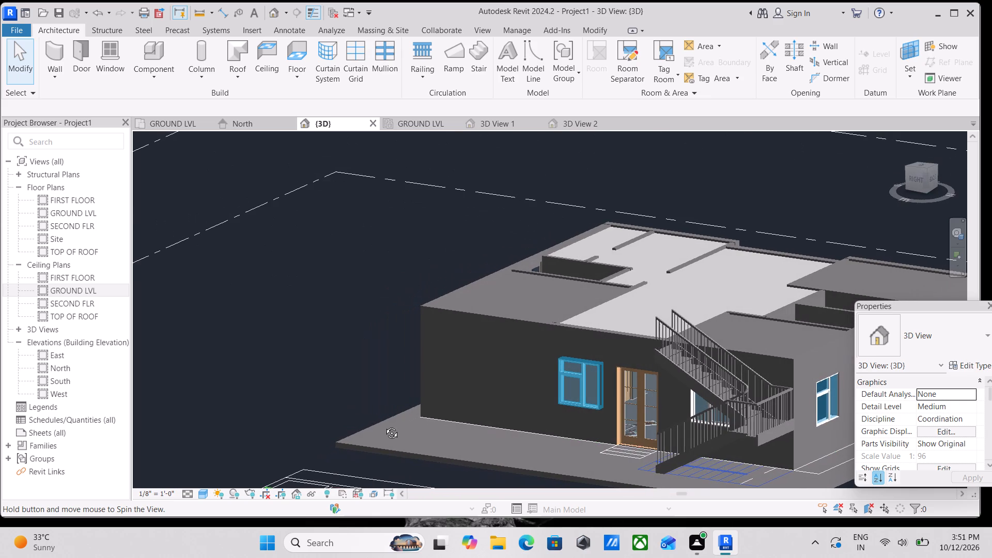
{"action": "middle_click_drag", "start_coordinate": [384, 425], "coordinate": [528, 416], "text": "shift"}
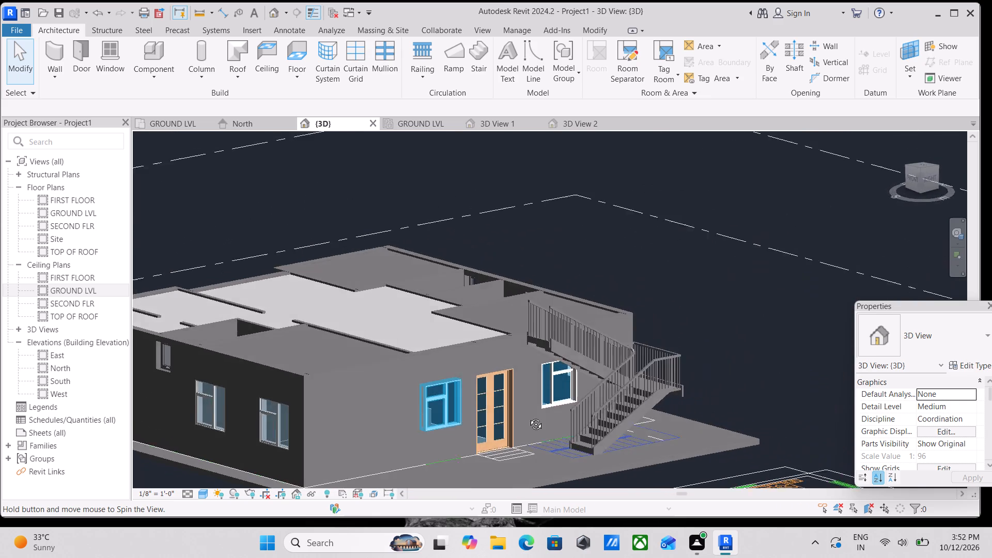
{"action": "middle_click_drag", "start_coordinate": [528, 416], "coordinate": [585, 405], "text": "shift"}
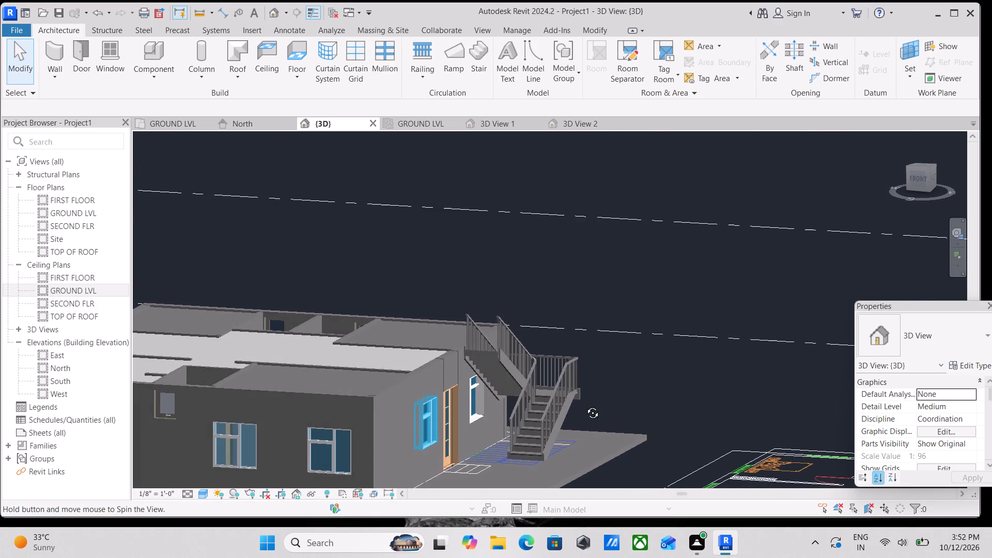
{"action": "middle_click_drag", "start_coordinate": [585, 405], "coordinate": [503, 428], "text": "shift"}
{"action": "scroll", "coordinate": [502, 437], "scroll_direction": "down", "scroll_amount": 2}
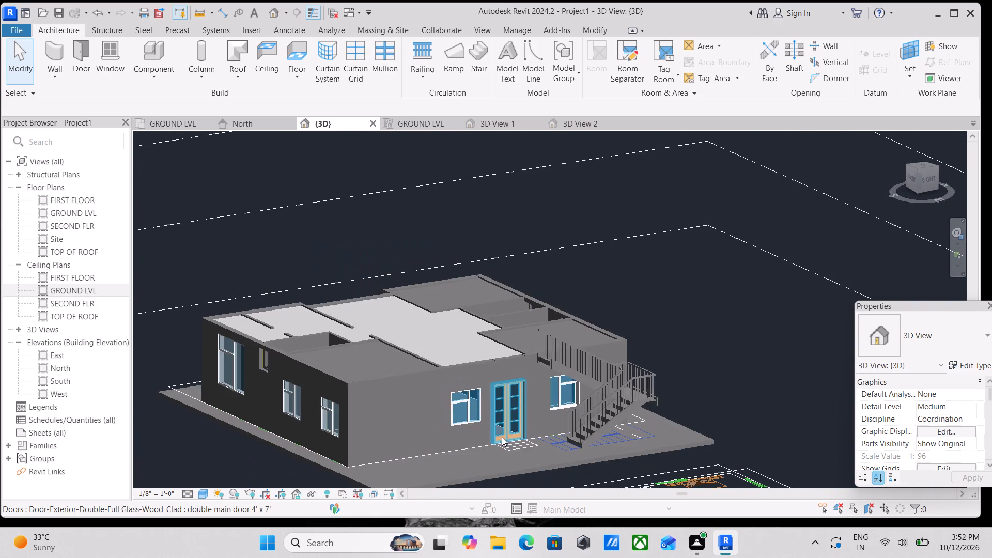
{"action": "scroll", "coordinate": [516, 442], "scroll_direction": "up", "scroll_amount": 2}
{"action": "scroll", "coordinate": [516, 442], "scroll_direction": "down", "scroll_amount": 2}
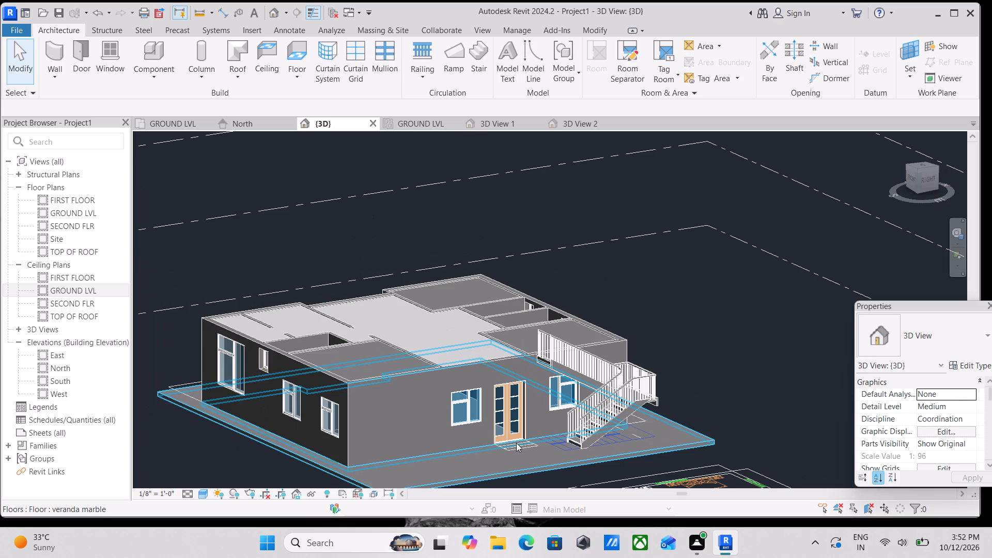
{"action": "scroll", "coordinate": [427, 476], "scroll_direction": "up", "scroll_amount": 5}
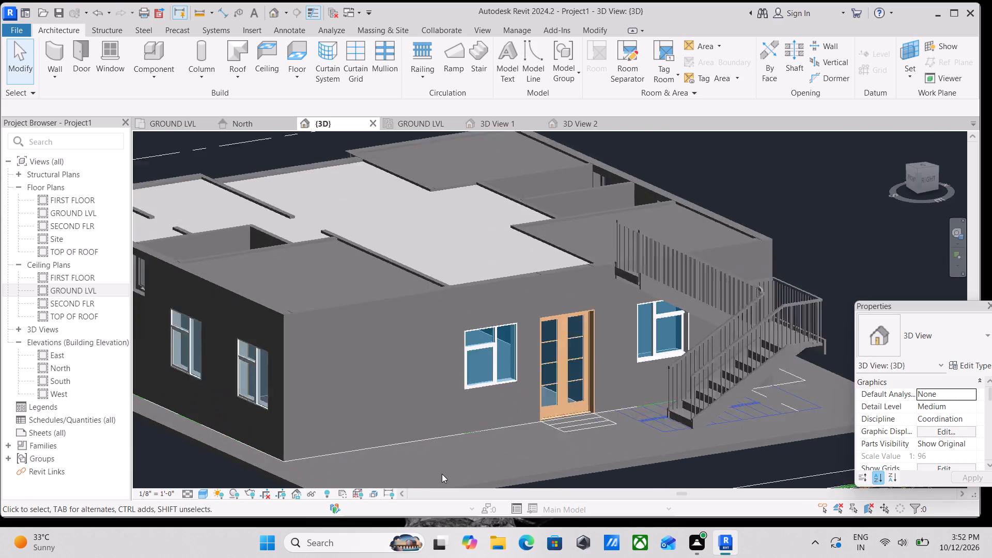
{"action": "scroll", "coordinate": [438, 474], "scroll_direction": "down", "scroll_amount": 1}
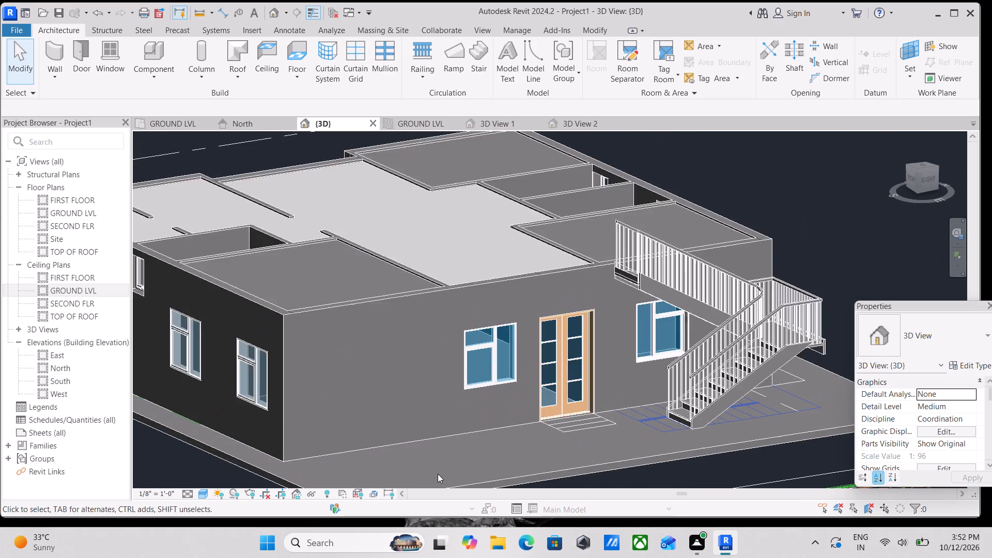
{"action": "scroll", "coordinate": [438, 474], "scroll_direction": "down", "scroll_amount": 2}
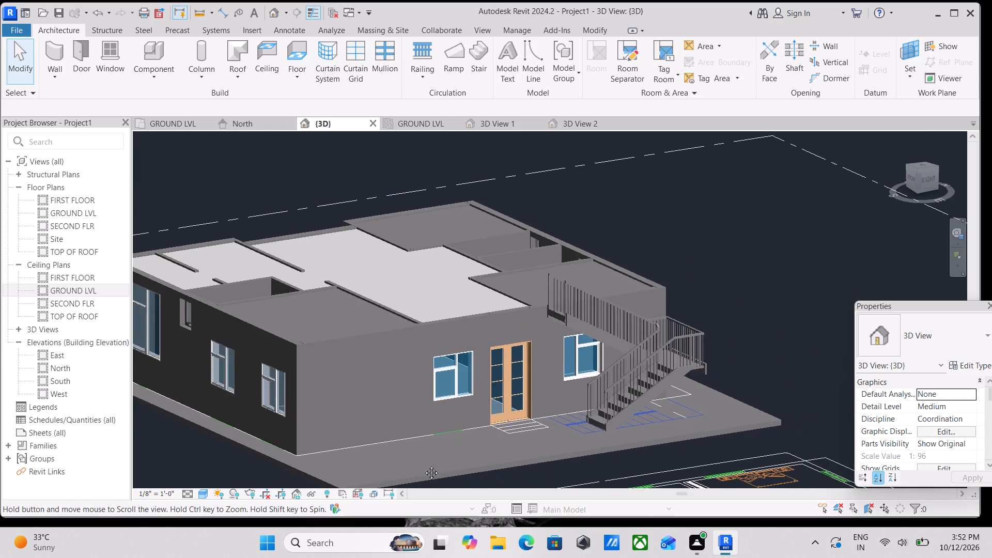
Examine the entrance facade and outdoor staircase from near ground height, comparing the wall tops and stair with the level lines.
{"action": "middle_click_drag", "start_coordinate": [413, 460], "coordinate": [367, 405], "text": "shift"}
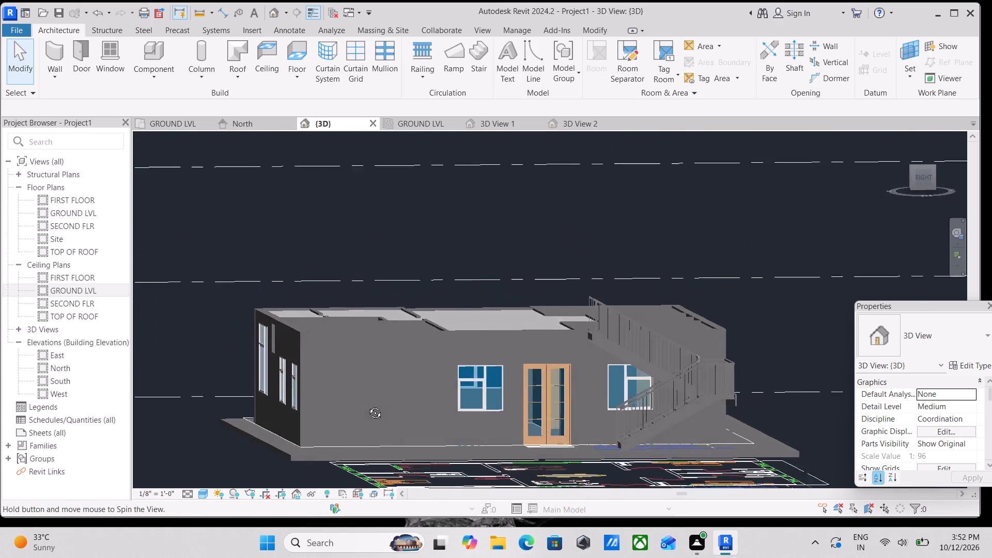
{"action": "middle_click_drag", "start_coordinate": [367, 405], "coordinate": [370, 402], "text": "shift"}
{"action": "middle_click_drag", "start_coordinate": [410, 430], "coordinate": [385, 438], "text": "shift"}
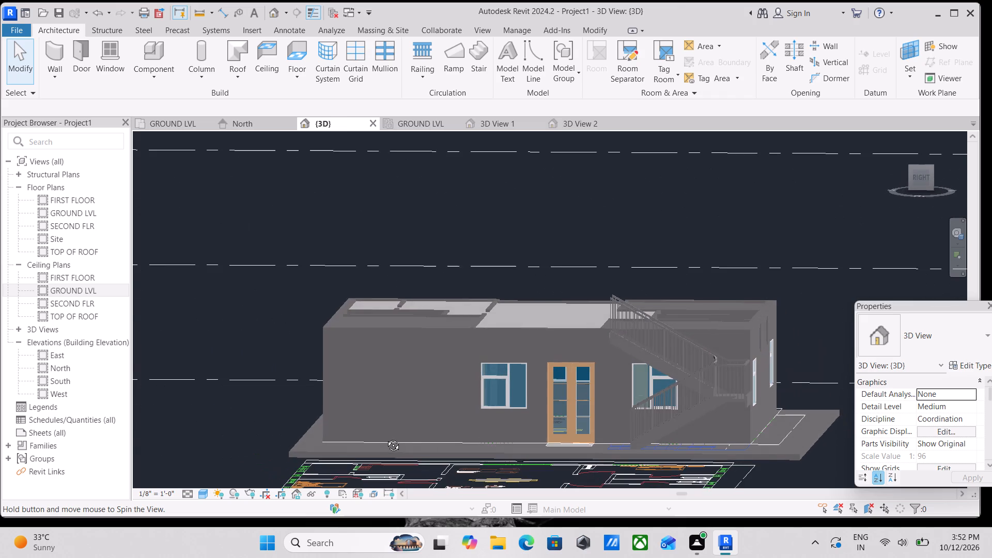
{"action": "middle_click_drag", "start_coordinate": [385, 438], "coordinate": [403, 426], "text": "shift"}
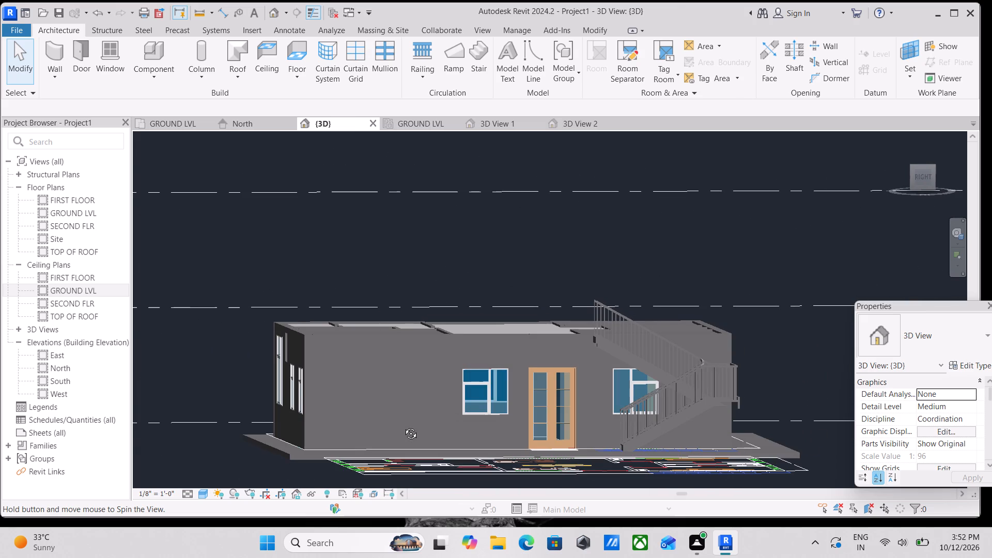
{"action": "middle_click_drag", "start_coordinate": [403, 426], "coordinate": [391, 421], "text": "shift"}
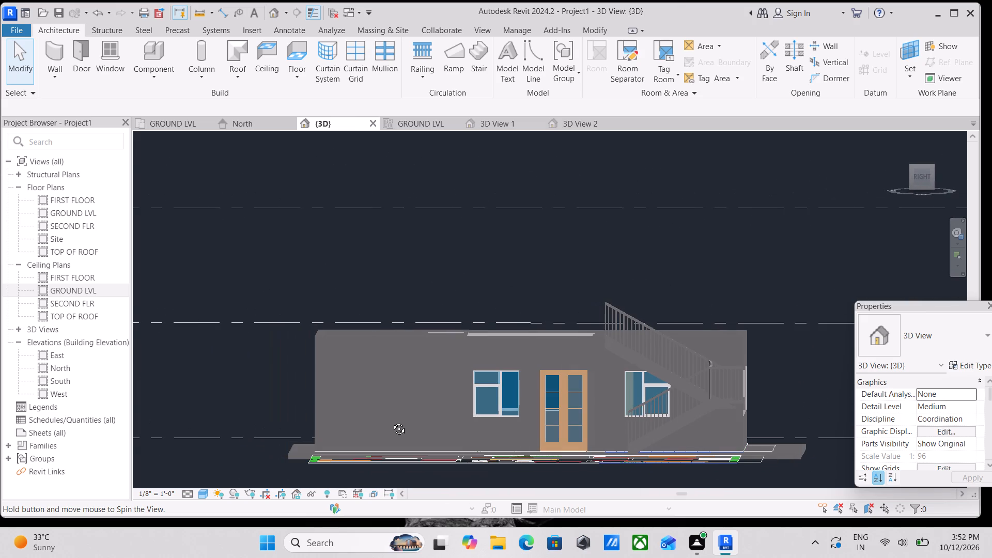
{"action": "middle_click_drag", "start_coordinate": [391, 421], "coordinate": [397, 416], "text": "shift"}
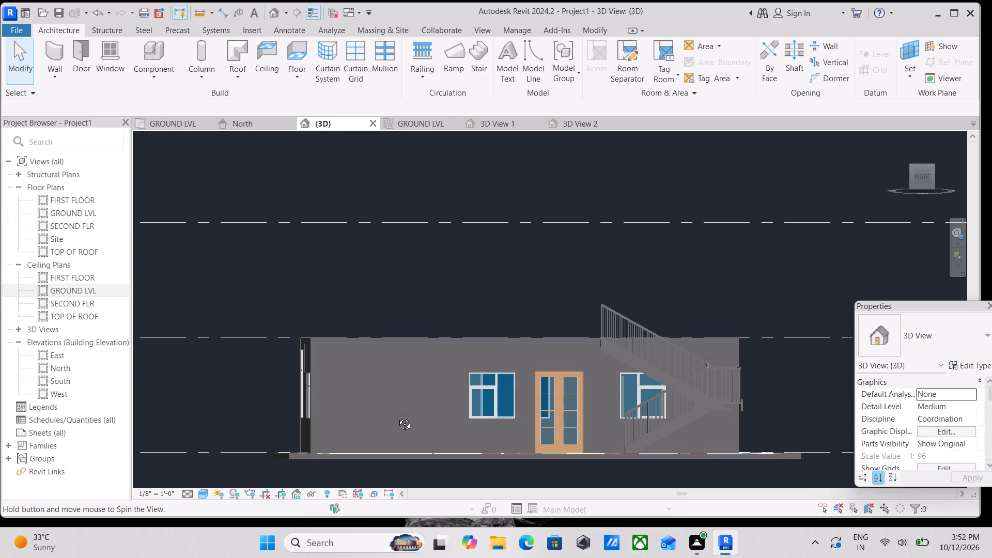
{"action": "middle_click_drag", "start_coordinate": [397, 416], "coordinate": [397, 421], "text": "shift"}
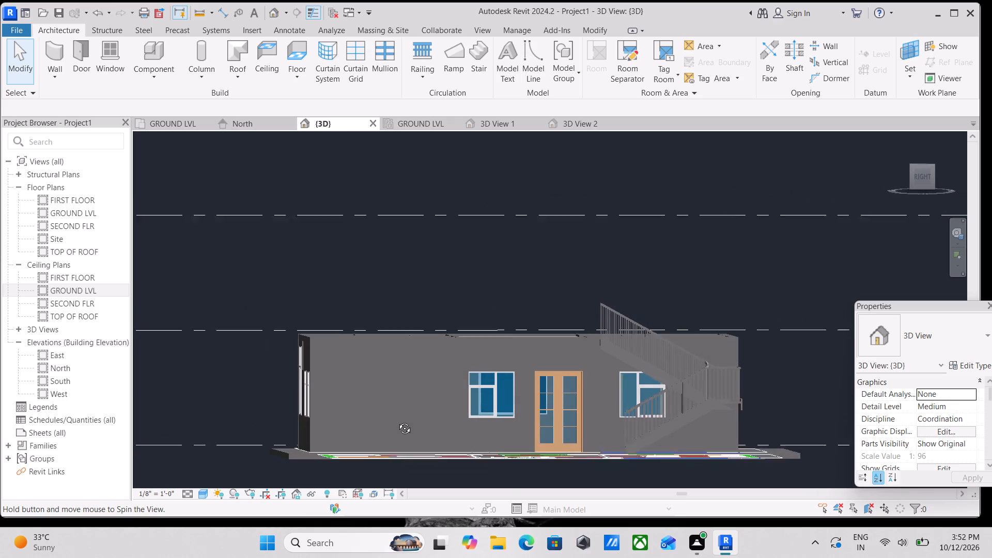
{"action": "middle_click_drag", "start_coordinate": [397, 421], "coordinate": [397, 425], "text": "shift"}
{"action": "middle_click_drag", "start_coordinate": [419, 430], "coordinate": [420, 440], "text": "shift"}
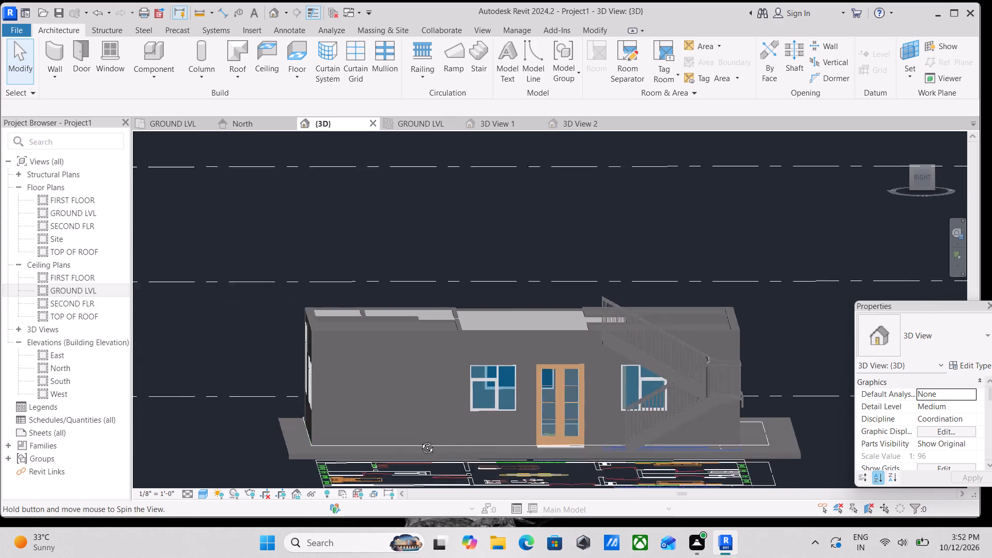
{"action": "middle_click_drag", "start_coordinate": [420, 440], "coordinate": [449, 436], "text": "shift"}
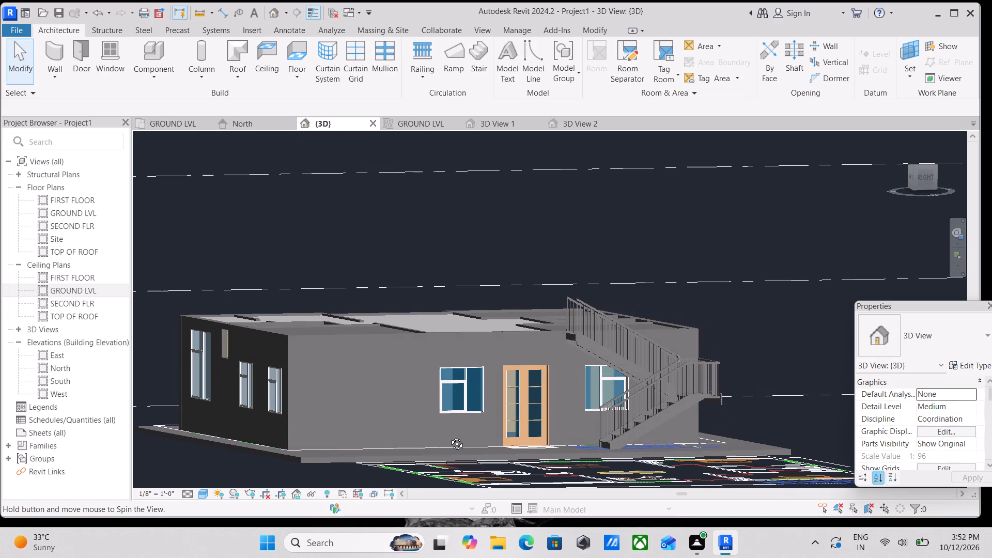
{"action": "middle_click_drag", "start_coordinate": [449, 436], "coordinate": [433, 436], "text": "shift"}
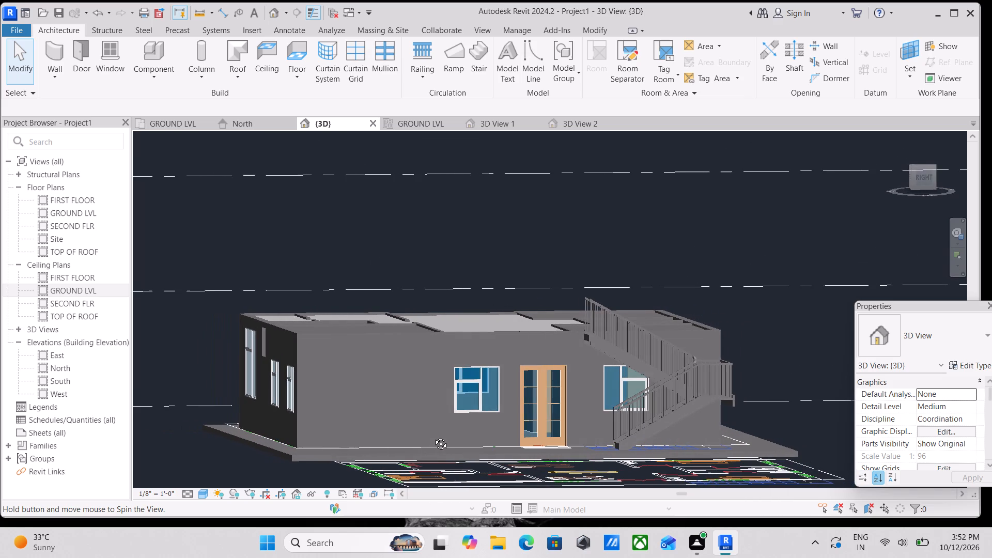
{"action": "middle_click_drag", "start_coordinate": [433, 436], "coordinate": [450, 436], "text": "shift"}
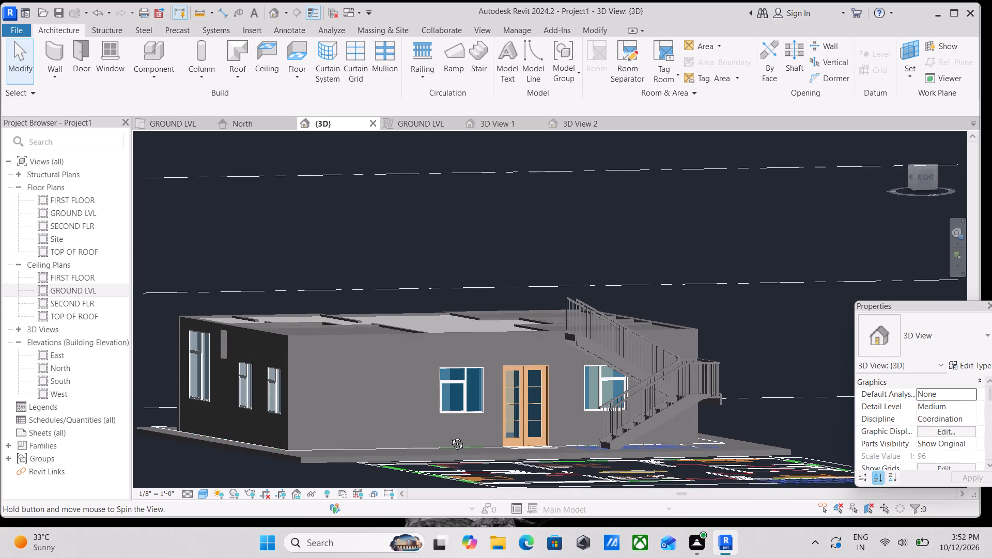
{"action": "middle_click_drag", "start_coordinate": [450, 436], "coordinate": [426, 446], "text": "shift"}
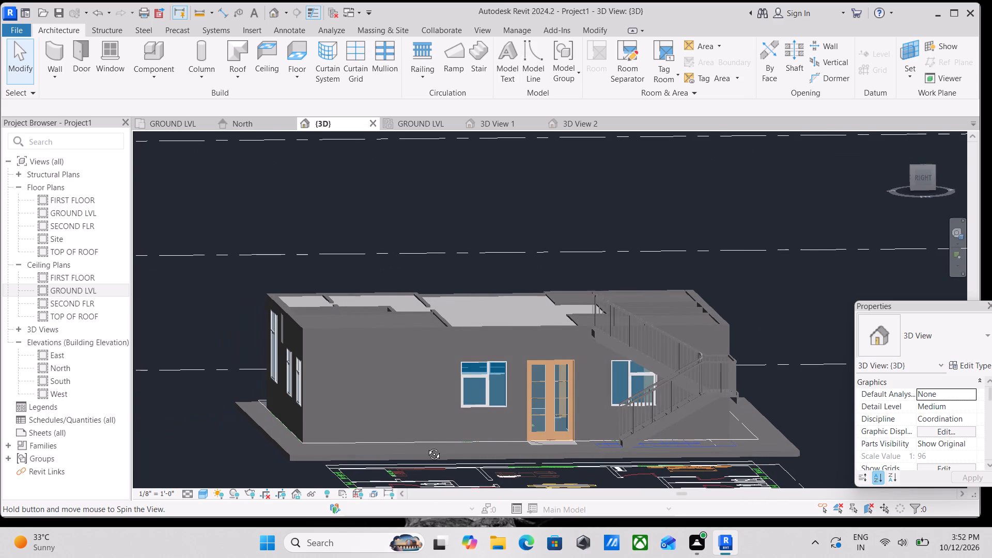
{"action": "middle_click_drag", "start_coordinate": [426, 446], "coordinate": [394, 418], "text": "shift"}
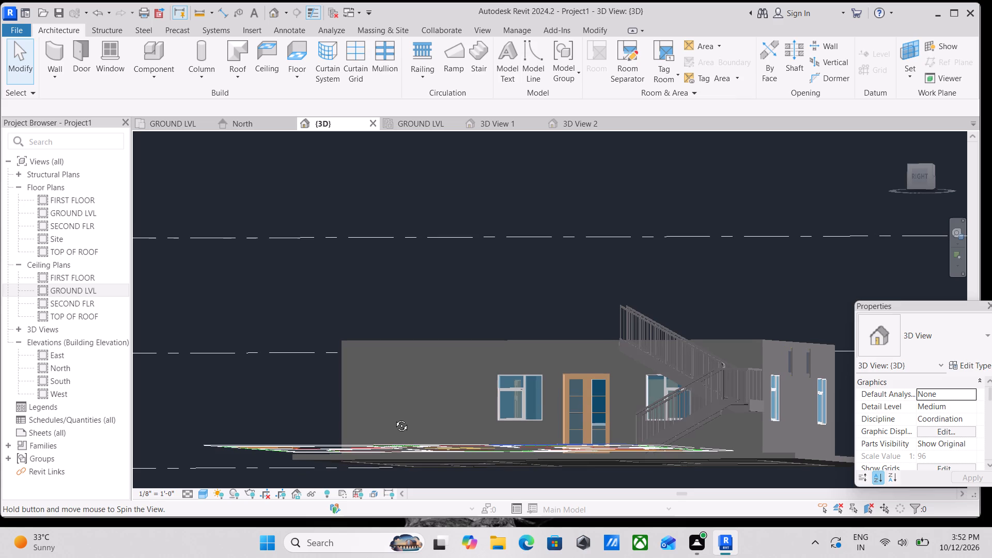
{"action": "middle_click_drag", "start_coordinate": [394, 418], "coordinate": [406, 430], "text": "shift"}
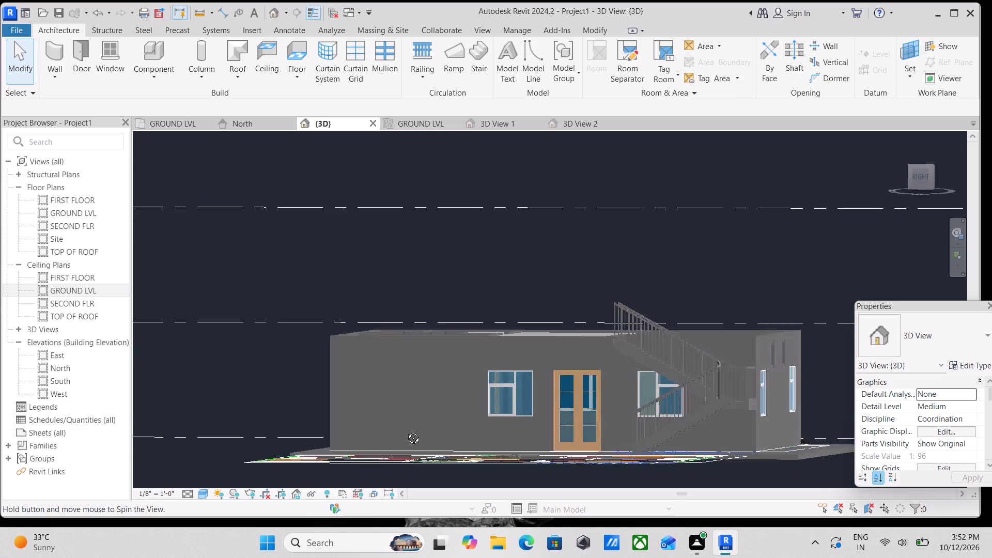
{"action": "middle_click_drag", "start_coordinate": [406, 430], "coordinate": [502, 452], "text": "shift"}
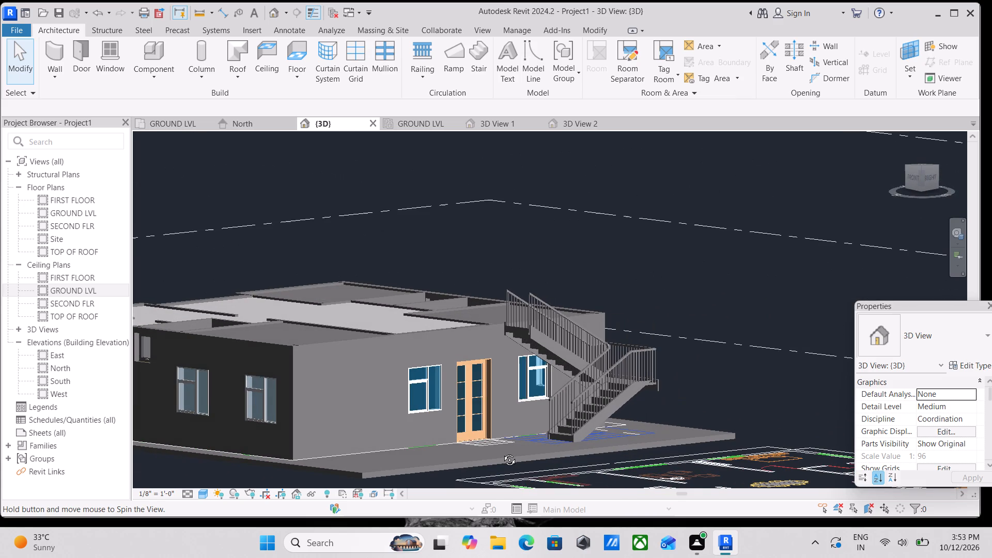
{"action": "middle_click_drag", "start_coordinate": [502, 452], "coordinate": [520, 470], "text": "shift"}
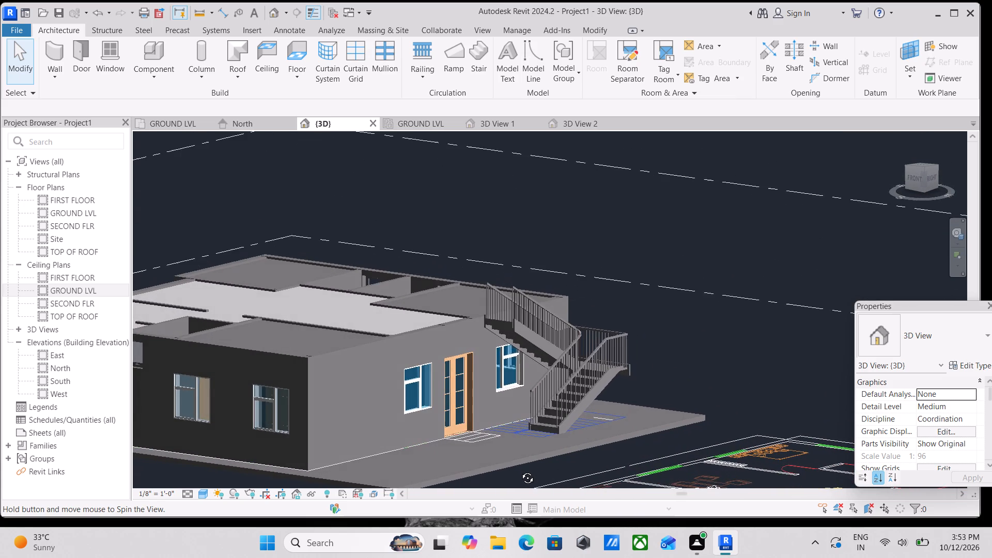
{"action": "middle_click_drag", "start_coordinate": [520, 470], "coordinate": [397, 448], "text": "shift"}
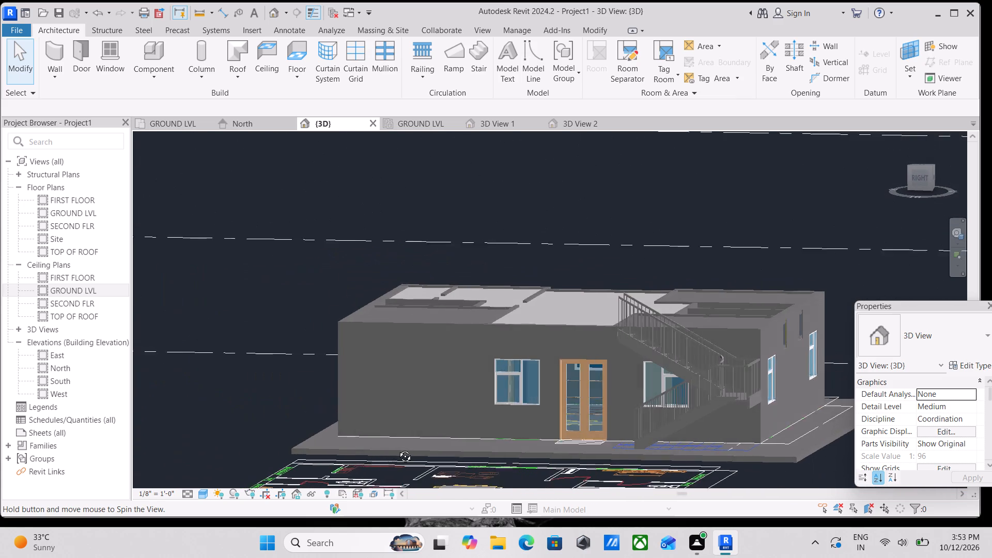
{"action": "middle_click_drag", "start_coordinate": [397, 448], "coordinate": [420, 448], "text": "shift"}
Examine the entrance steps, veranda floor, staircase and ground level ceilings from a higher angle in 3D.
{"action": "middle_click_drag", "start_coordinate": [422, 433], "coordinate": [413, 536], "text": "shift"}
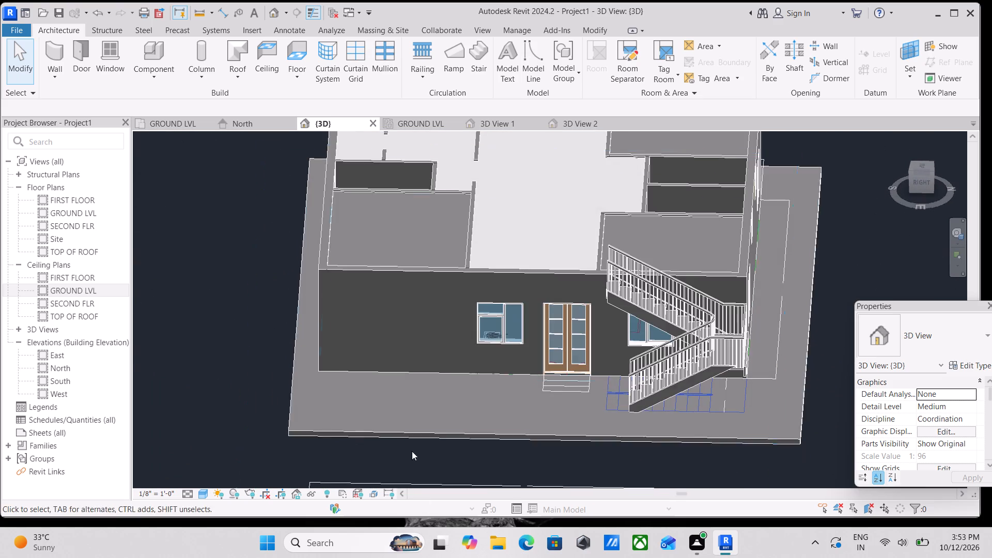
{"action": "middle_click_drag", "start_coordinate": [405, 417], "coordinate": [403, 425]}
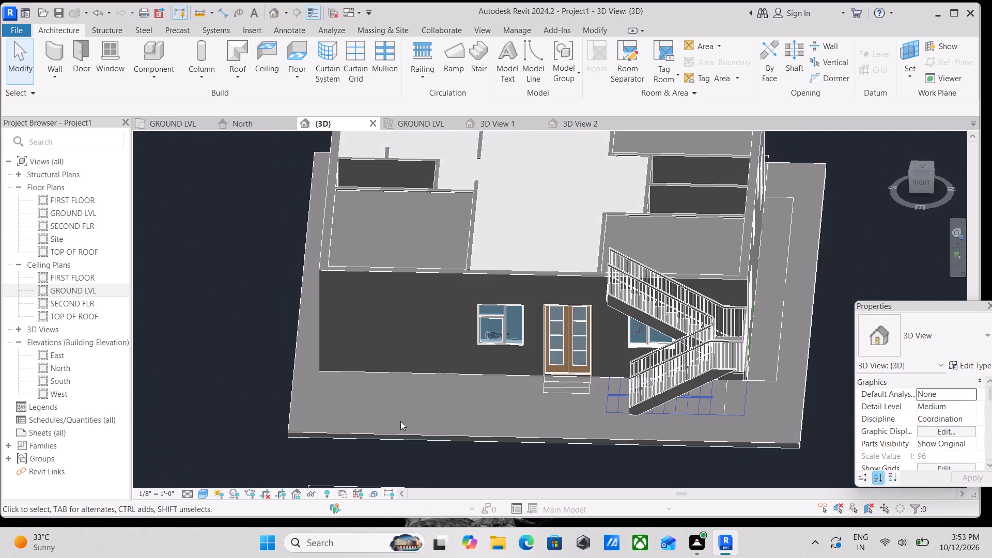
{"action": "middle_click_drag", "start_coordinate": [394, 403], "coordinate": [500, 377], "text": "shift"}
{"action": "middle_click_drag", "start_coordinate": [426, 431], "coordinate": [420, 431], "text": "shift"}
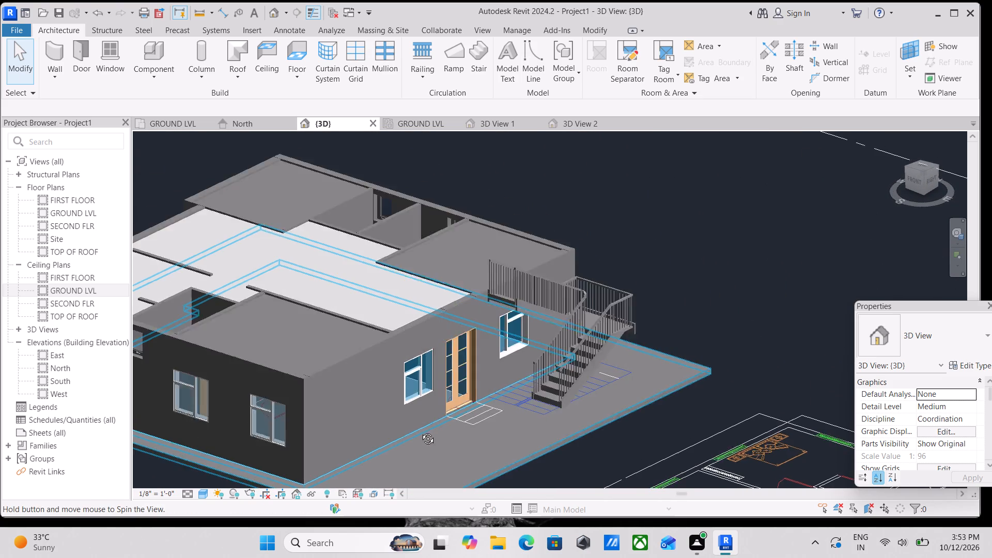
{"action": "middle_click_drag", "start_coordinate": [420, 431], "coordinate": [317, 395], "text": "shift"}
{"action": "scroll", "coordinate": [350, 395], "scroll_direction": "up", "scroll_amount": 2}
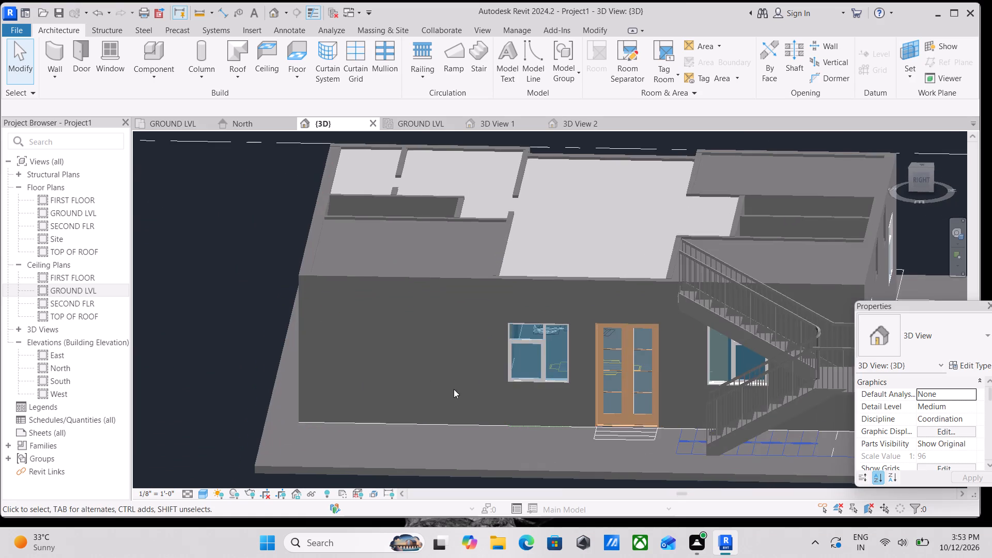
Examine the ground level floor plan, covering the living, dining, drawing, kitchen, utility, toilet and master bedroom areas.
{"action": "scroll", "coordinate": [468, 394], "scroll_direction": "down", "scroll_amount": 2}
{"action": "middle_click_drag", "start_coordinate": [444, 400], "coordinate": [458, 436]}
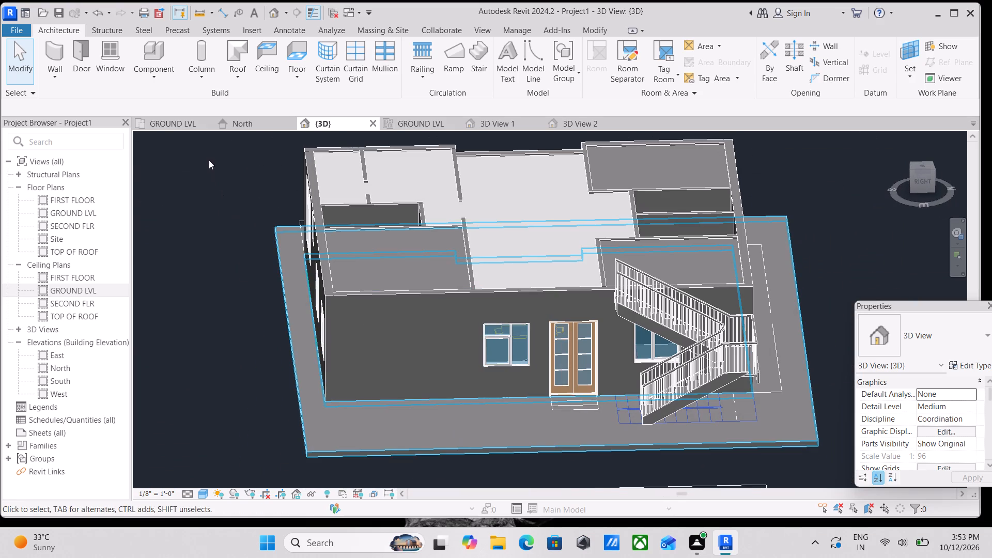
{"action": "left_click", "coordinate": [176, 123]}
{"action": "scroll", "coordinate": [377, 367], "scroll_direction": "up", "scroll_amount": 4}
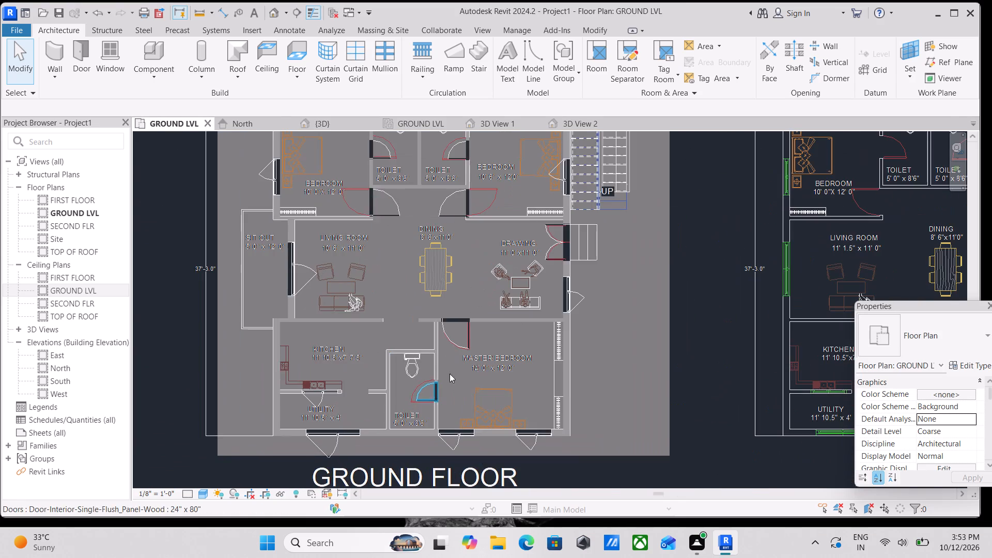
{"action": "scroll", "coordinate": [513, 366], "scroll_direction": "up", "scroll_amount": 2}
{"action": "scroll", "coordinate": [515, 366], "scroll_direction": "down", "scroll_amount": 1}
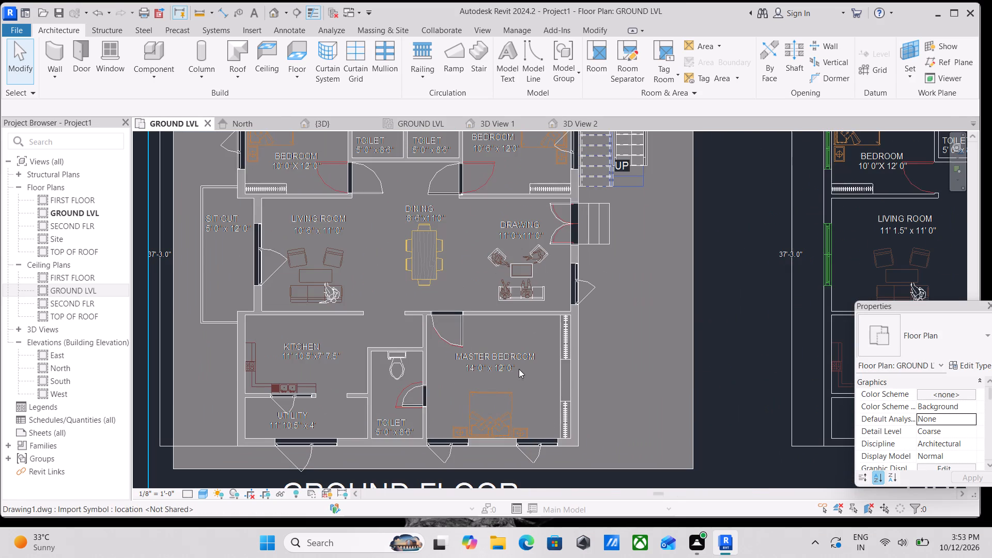
{"action": "scroll", "coordinate": [526, 379], "scroll_direction": "up", "scroll_amount": 2}
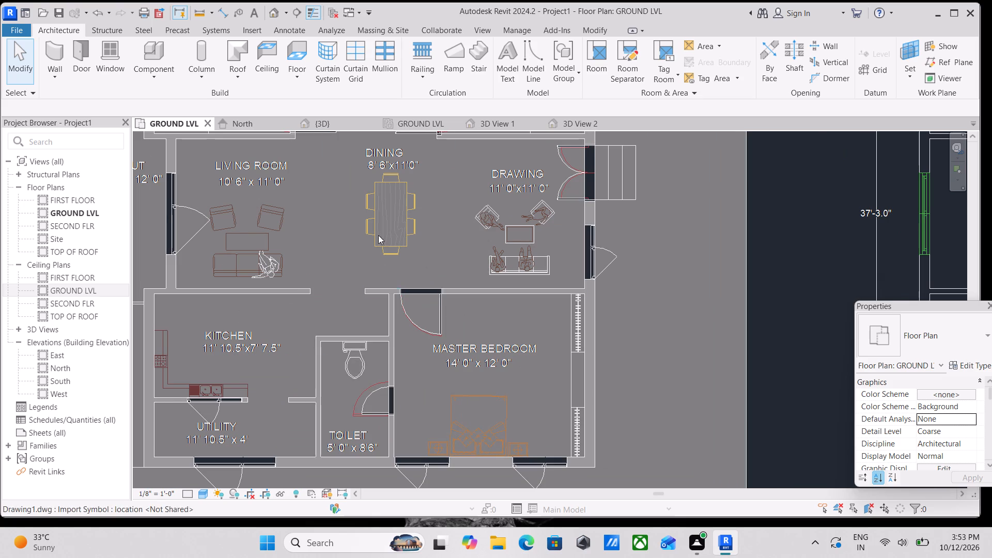
Examine the entrance side in 3D, including the double main door, windows, veranda floor and outdoor staircase, from low and oblique angles.
{"action": "left_click", "coordinate": [335, 121]}
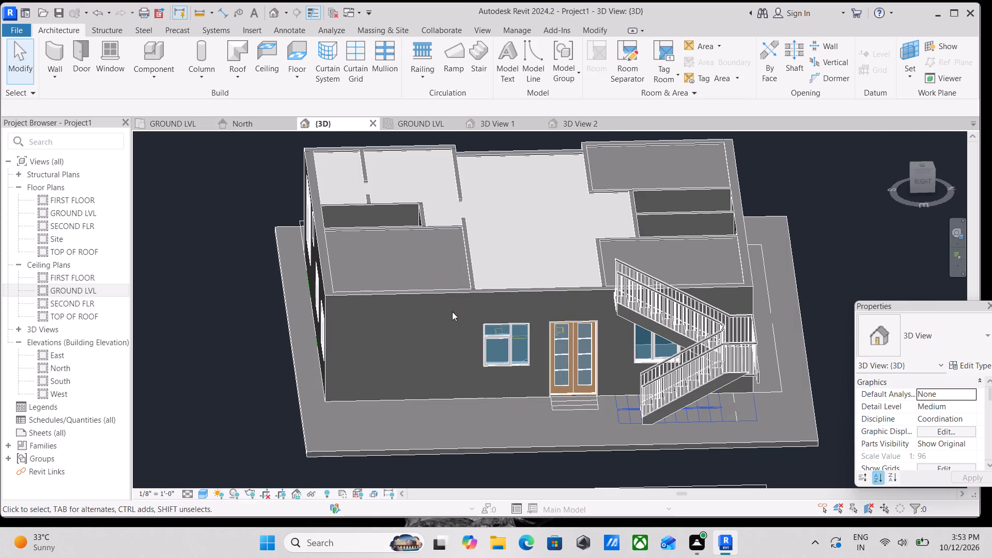
{"action": "middle_click_drag", "start_coordinate": [494, 369], "coordinate": [570, 269], "text": "shift"}
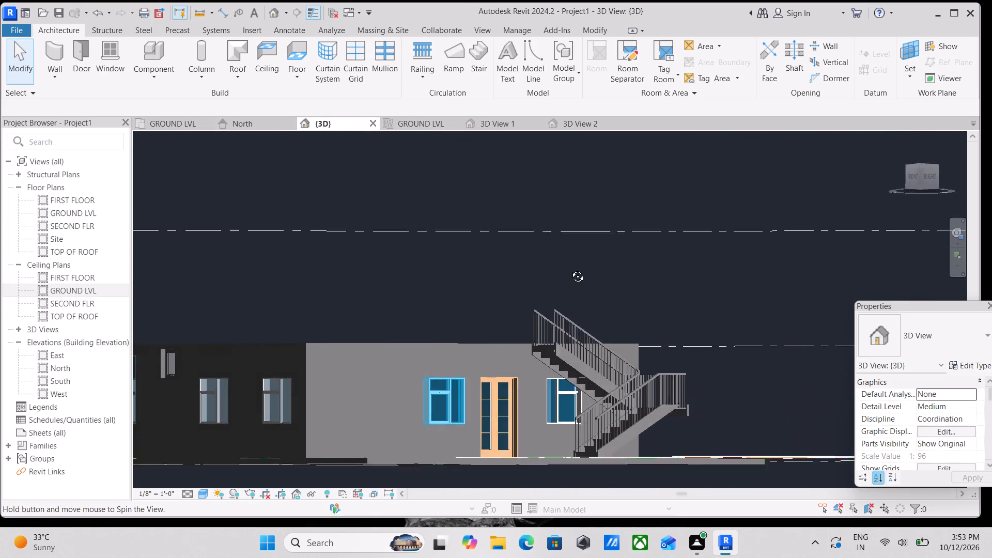
{"action": "middle_click_drag", "start_coordinate": [570, 269], "coordinate": [551, 303], "text": "shift"}
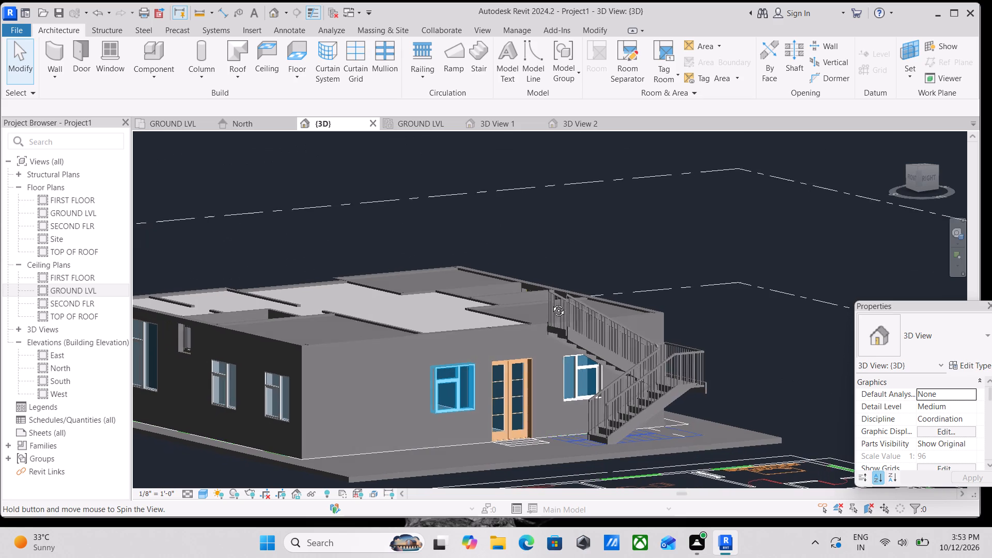
{"action": "middle_click_drag", "start_coordinate": [551, 303], "coordinate": [546, 306], "text": "shift"}
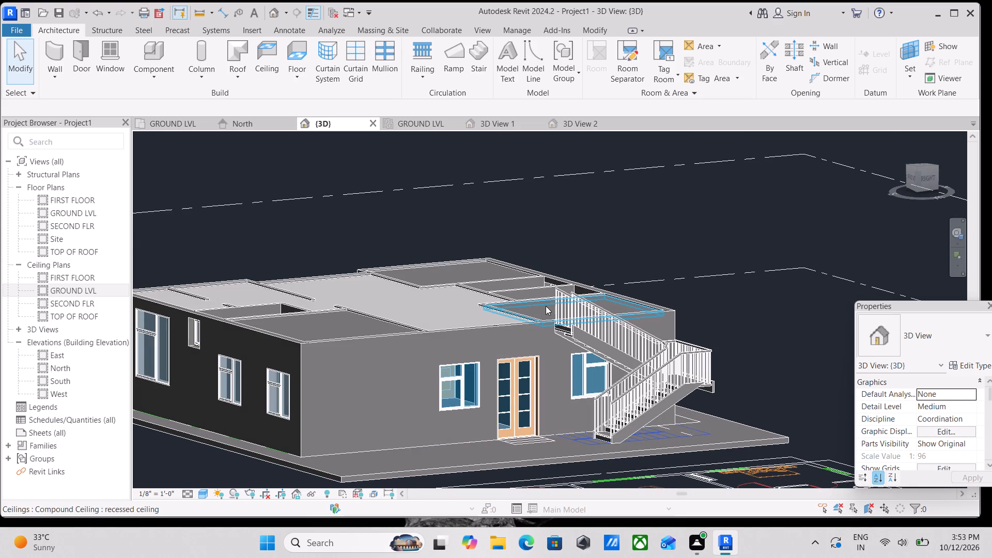
{"action": "scroll", "coordinate": [514, 336], "scroll_direction": "down", "scroll_amount": 1}
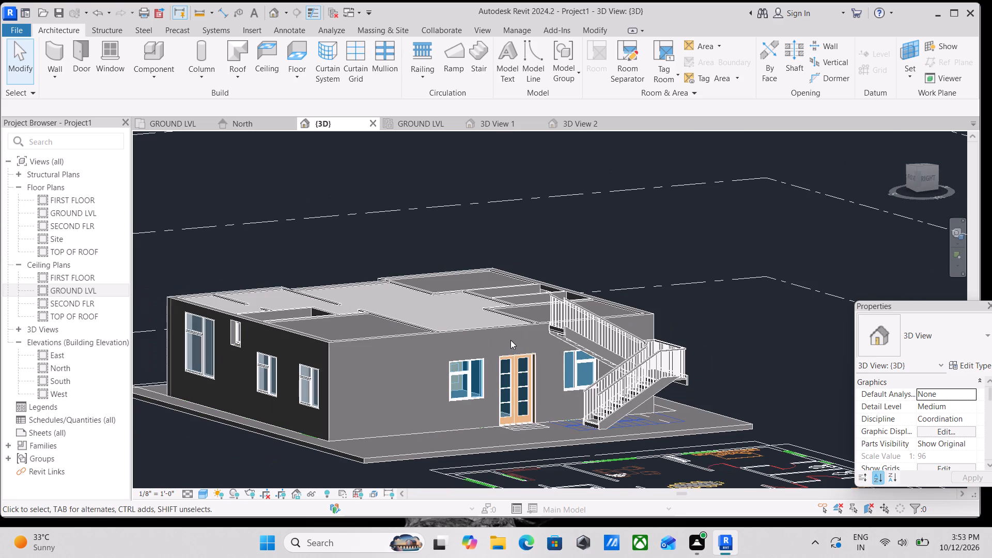
{"action": "scroll", "coordinate": [515, 362], "scroll_direction": "up", "scroll_amount": 1}
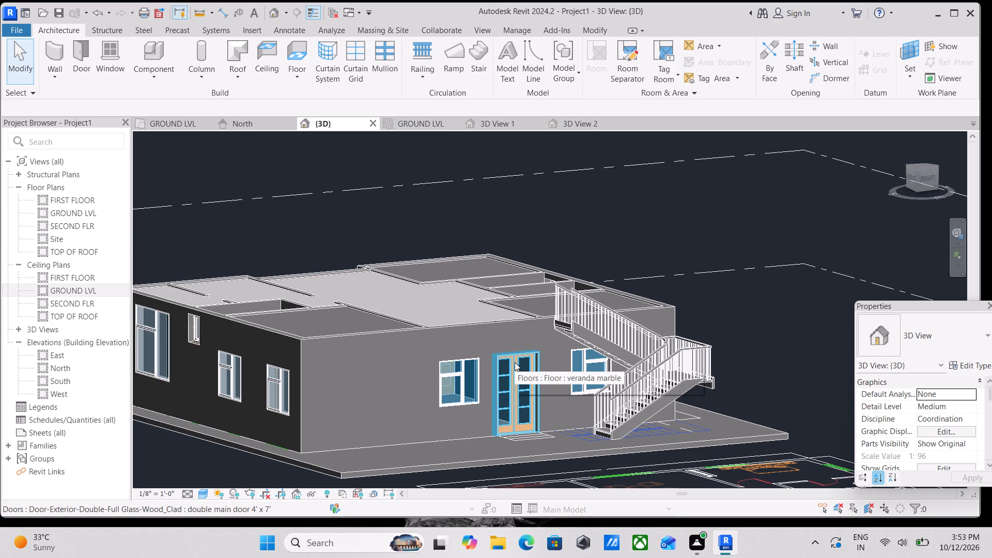
{"action": "middle_click_drag", "start_coordinate": [521, 360], "coordinate": [536, 383]}
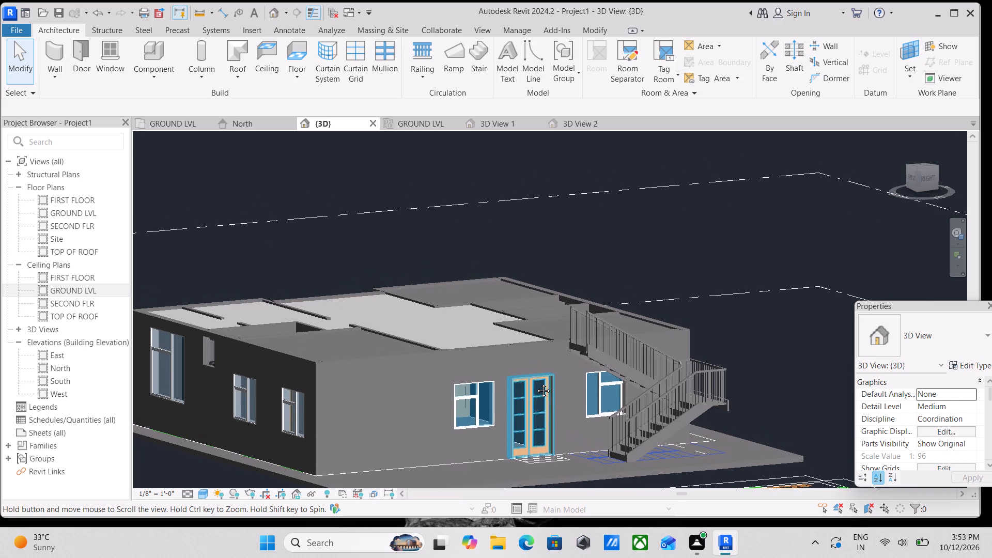
{"action": "middle_click_drag", "start_coordinate": [536, 383], "coordinate": [517, 355]}
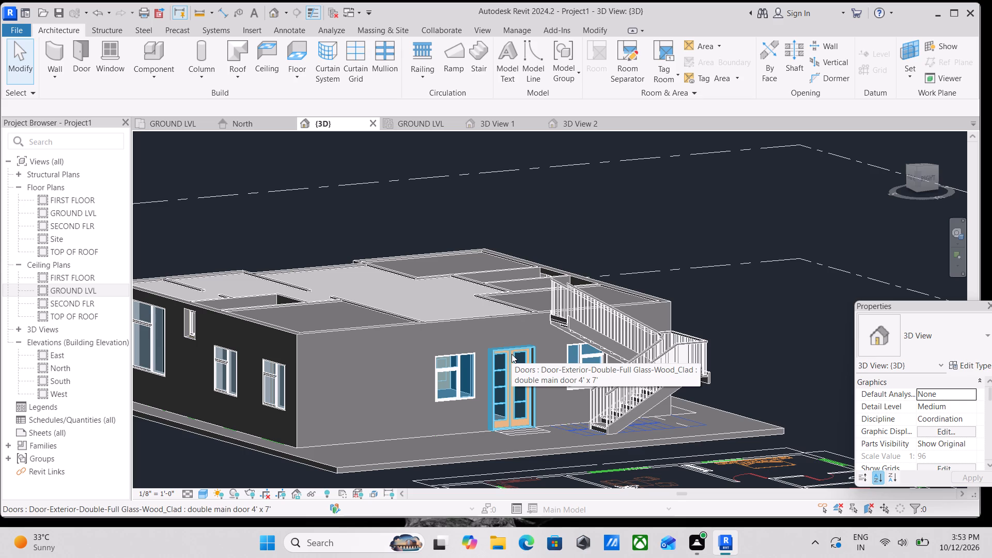
{"action": "scroll", "coordinate": [590, 412], "scroll_direction": "down", "scroll_amount": 1}
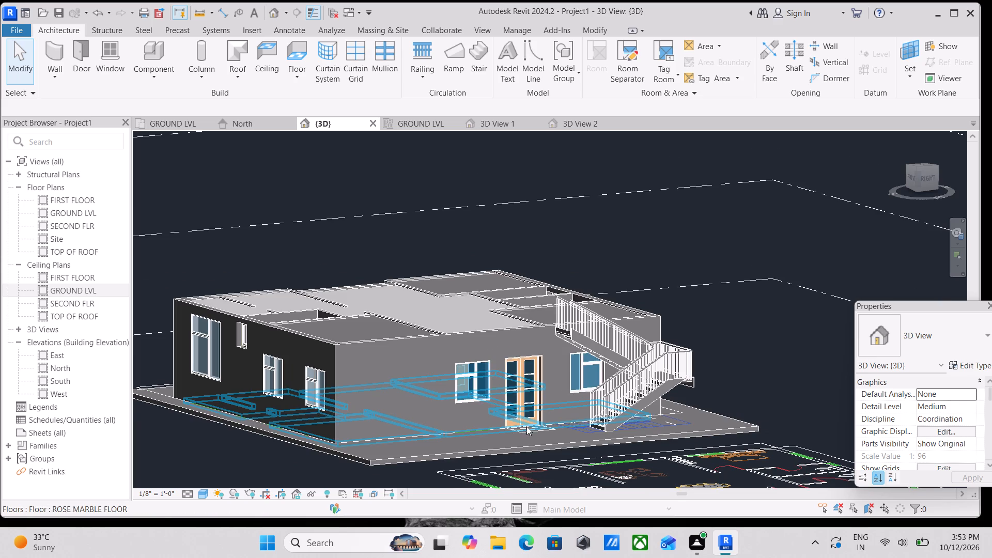
{"action": "middle_click_drag", "start_coordinate": [526, 426], "coordinate": [460, 433]}
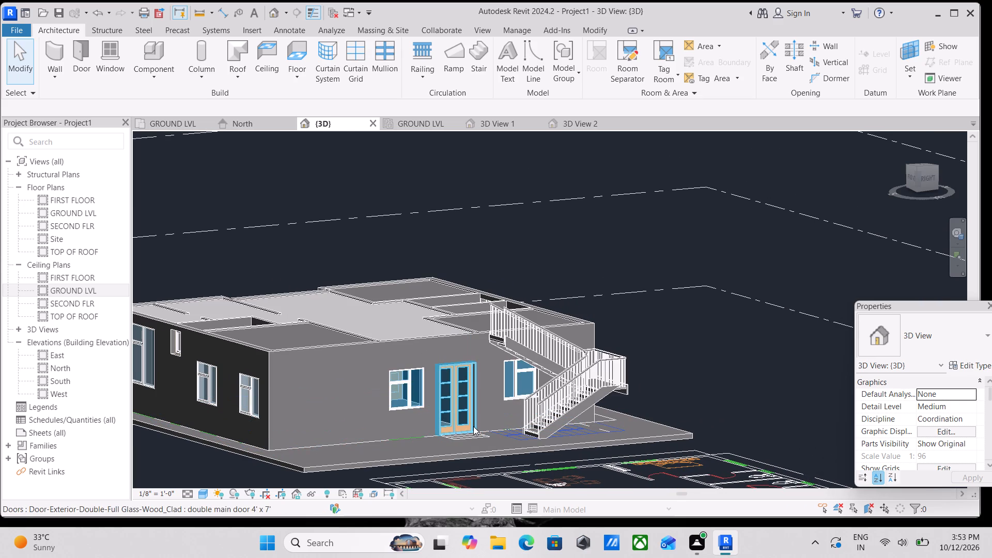
{"action": "middle_click_drag", "start_coordinate": [475, 426], "coordinate": [412, 425], "text": "shift"}
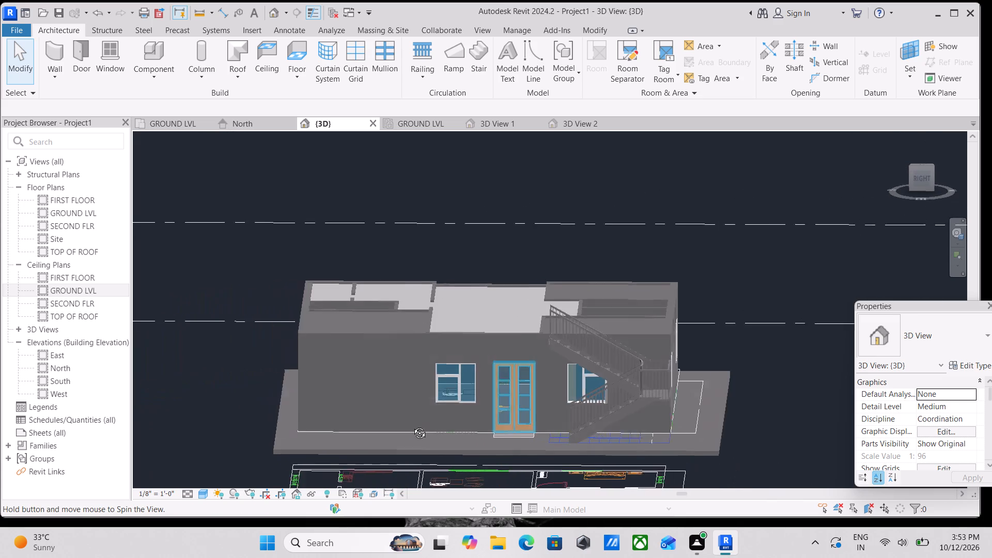
{"action": "middle_click_drag", "start_coordinate": [412, 425], "coordinate": [507, 455], "text": "shift"}
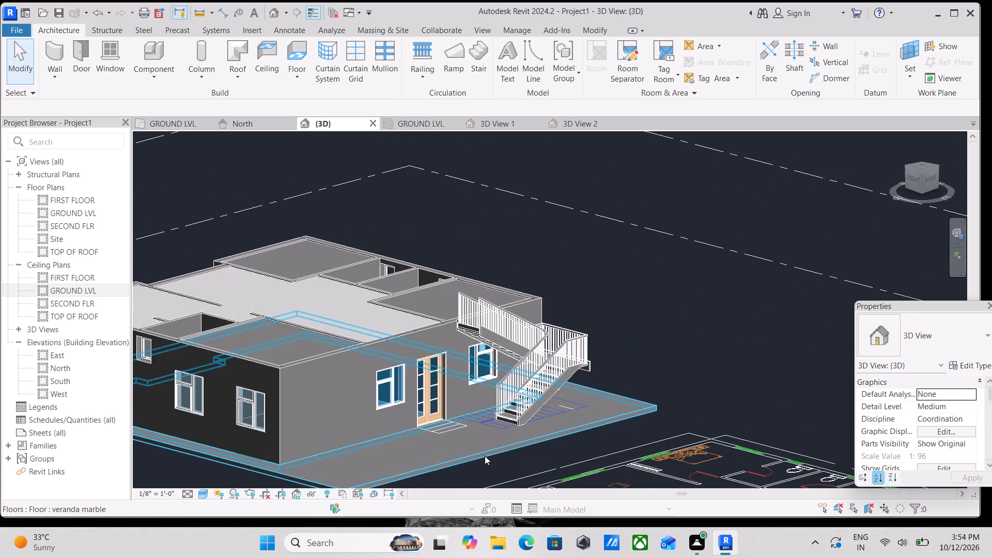
Examine the house's other facades in 3D, then the entrance side, stair height against the level lines and ceilings from above.
{"action": "middle_click_drag", "start_coordinate": [485, 456], "coordinate": [592, 422], "text": "shift"}
{"action": "middle_click_drag", "start_coordinate": [483, 435], "coordinate": [596, 397], "text": "shift"}
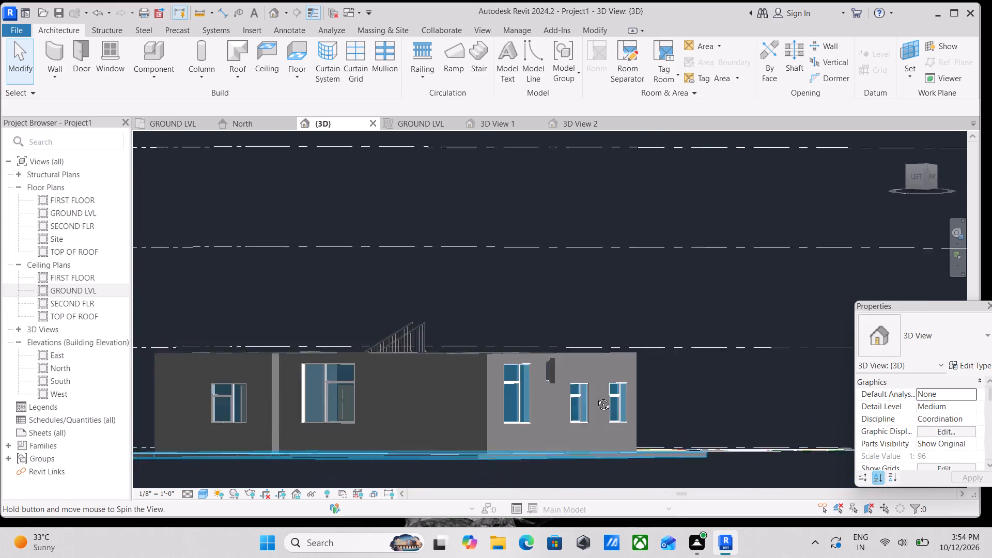
{"action": "middle_click_drag", "start_coordinate": [596, 397], "coordinate": [596, 397], "text": "shift"}
{"action": "middle_click_drag", "start_coordinate": [486, 424], "coordinate": [541, 432], "text": "shift"}
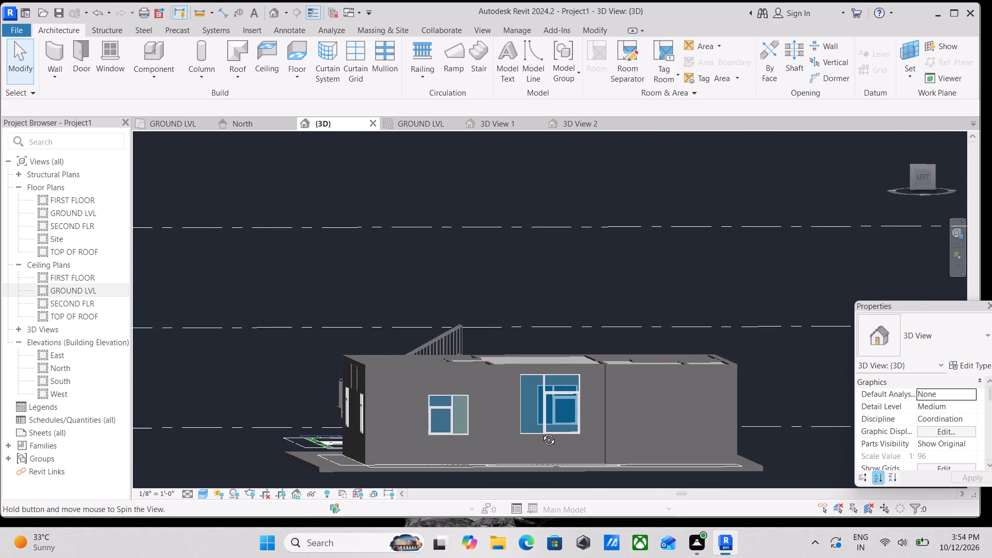
{"action": "middle_click_drag", "start_coordinate": [541, 432], "coordinate": [366, 440], "text": "shift"}
{"action": "middle_click_drag", "start_coordinate": [453, 409], "coordinate": [282, 456], "text": "shift"}
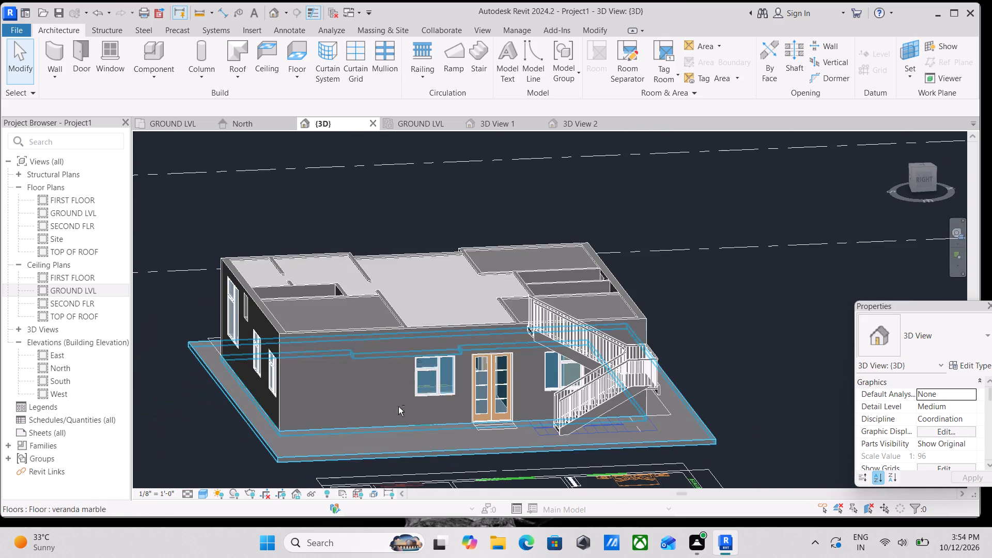
{"action": "scroll", "coordinate": [475, 404], "scroll_direction": "up", "scroll_amount": 1}
{"action": "middle_click_drag", "start_coordinate": [510, 415], "coordinate": [491, 352], "text": "shift"}
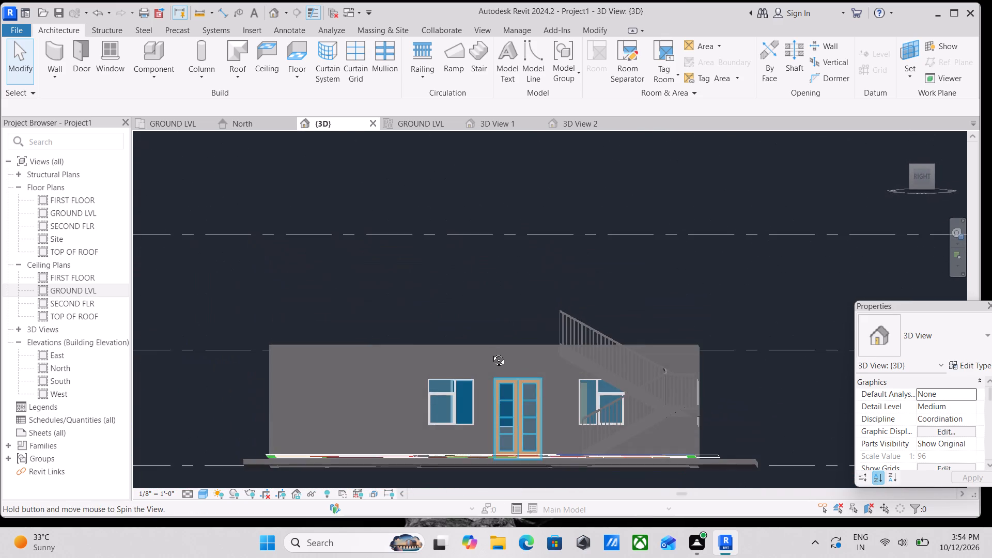
{"action": "middle_click_drag", "start_coordinate": [491, 352], "coordinate": [491, 396], "text": "shift"}
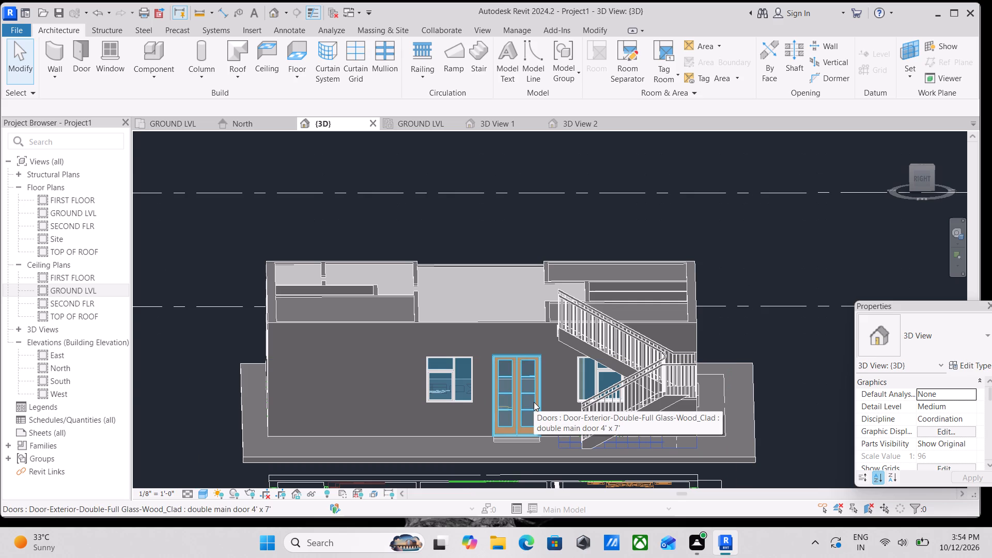
{"action": "scroll", "coordinate": [534, 402], "scroll_direction": "down", "scroll_amount": 1}
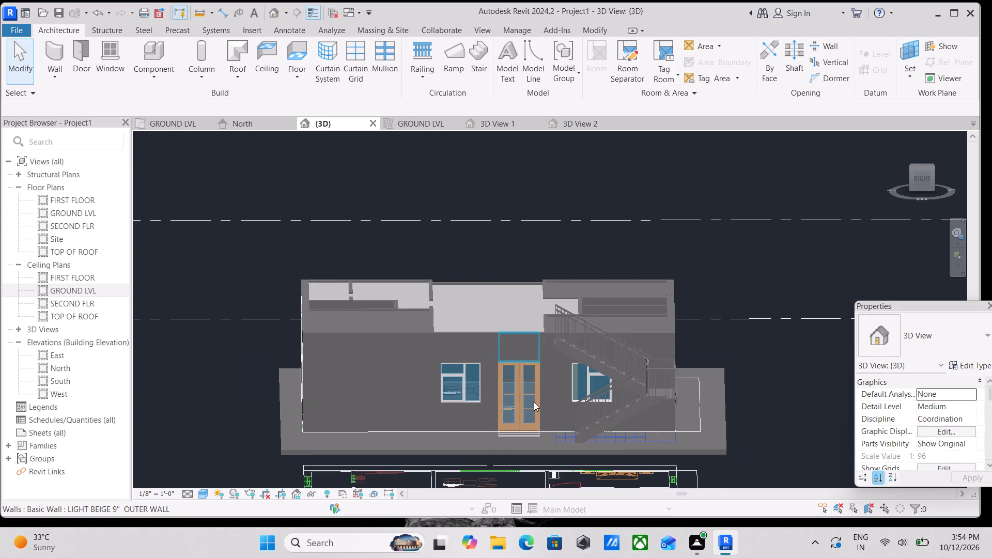
{"action": "middle_click_drag", "start_coordinate": [478, 399], "coordinate": [479, 416], "text": "shift"}
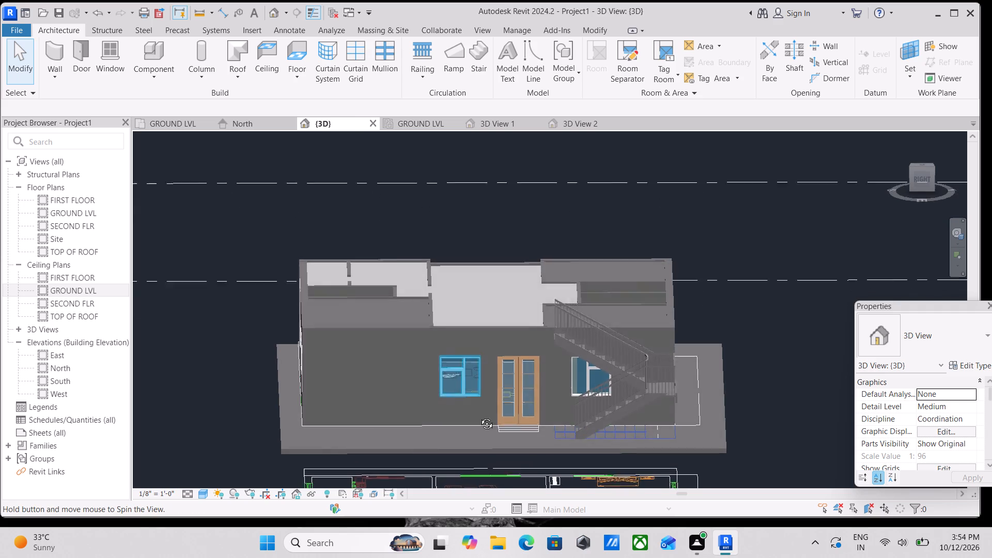
{"action": "middle_click_drag", "start_coordinate": [479, 416], "coordinate": [482, 446], "text": "shift"}
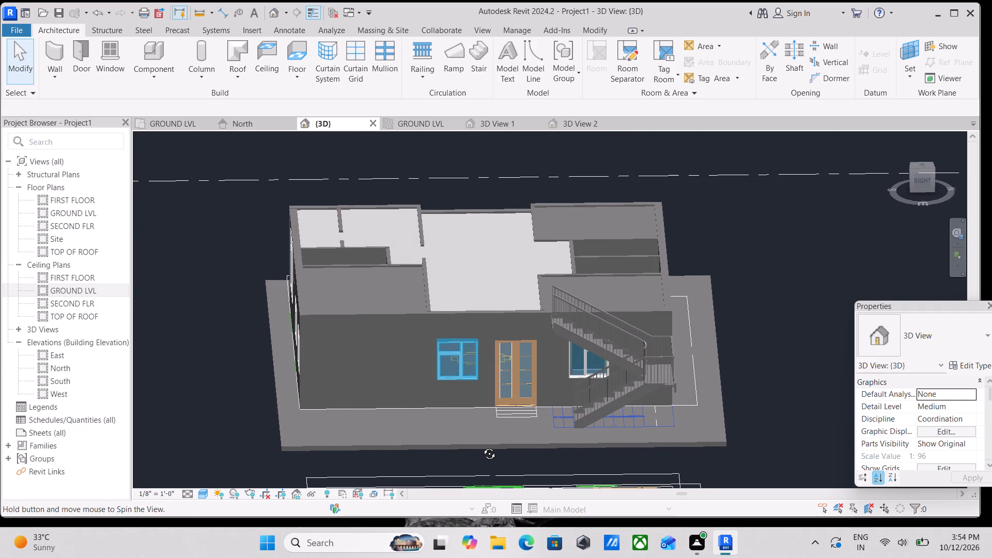
{"action": "middle_click_drag", "start_coordinate": [482, 446], "coordinate": [482, 461], "text": "shift"}
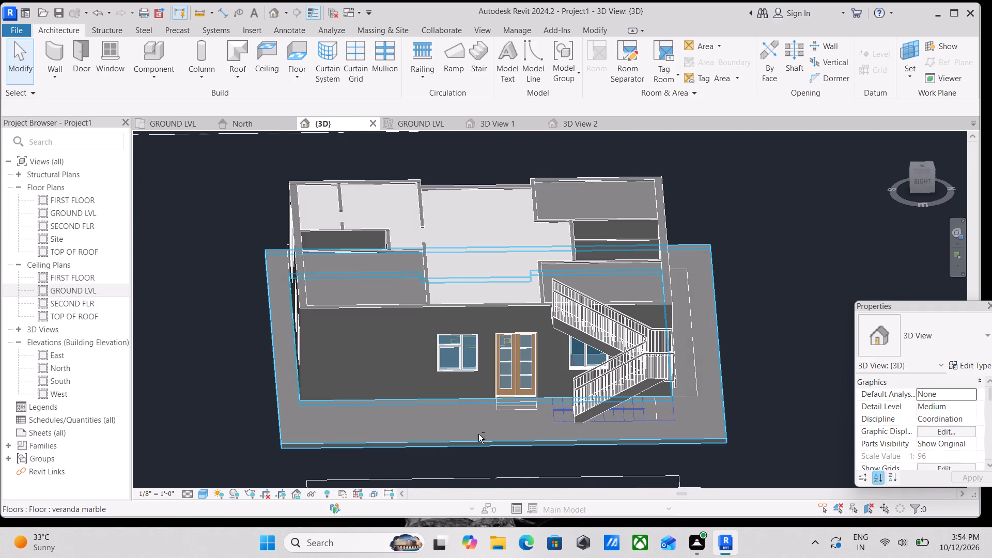
On the GROUND LVL floor plan, draw a LIGHT BEIGE 9" OUTER WALL about 11 ft long from the master bedroom's outer corner to the veranda floor edge.
{"action": "left_click", "coordinate": [177, 126]}
{"action": "scroll", "coordinate": [317, 288], "scroll_direction": "down", "scroll_amount": 2}
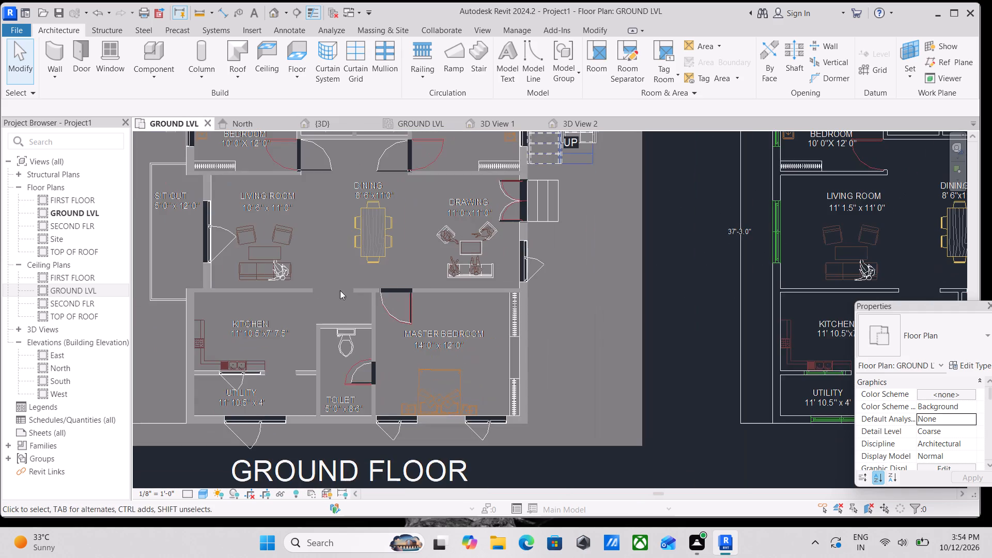
{"action": "scroll", "coordinate": [402, 311], "scroll_direction": "down", "scroll_amount": 2}
{"action": "middle_click_drag", "start_coordinate": [498, 314], "coordinate": [431, 313]}
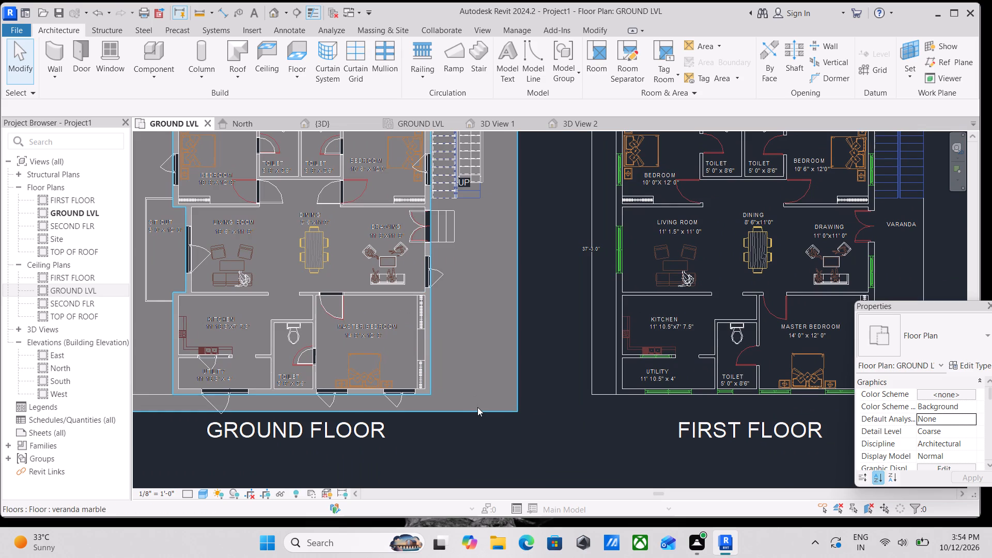
{"action": "type", "text": "wa"}
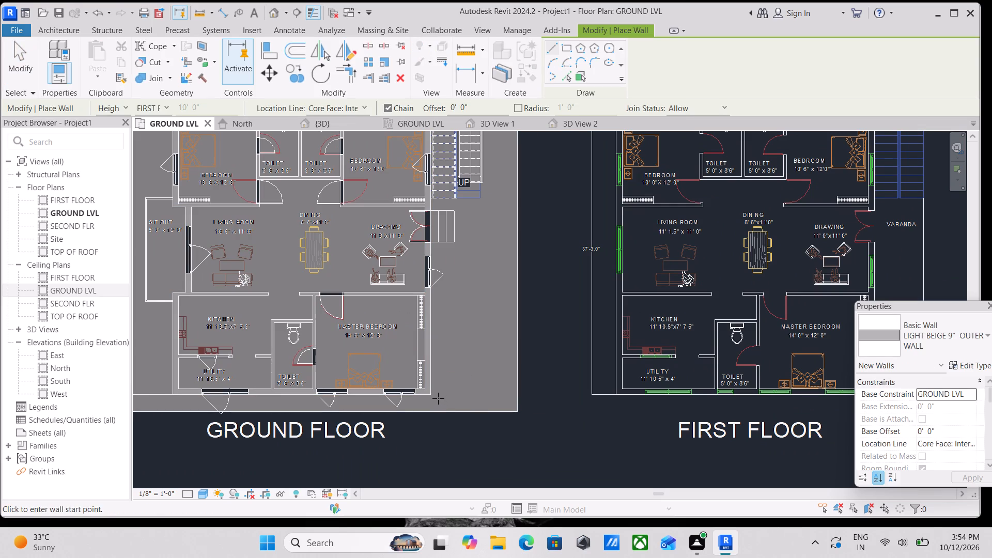
{"action": "left_click", "coordinate": [435, 395]}
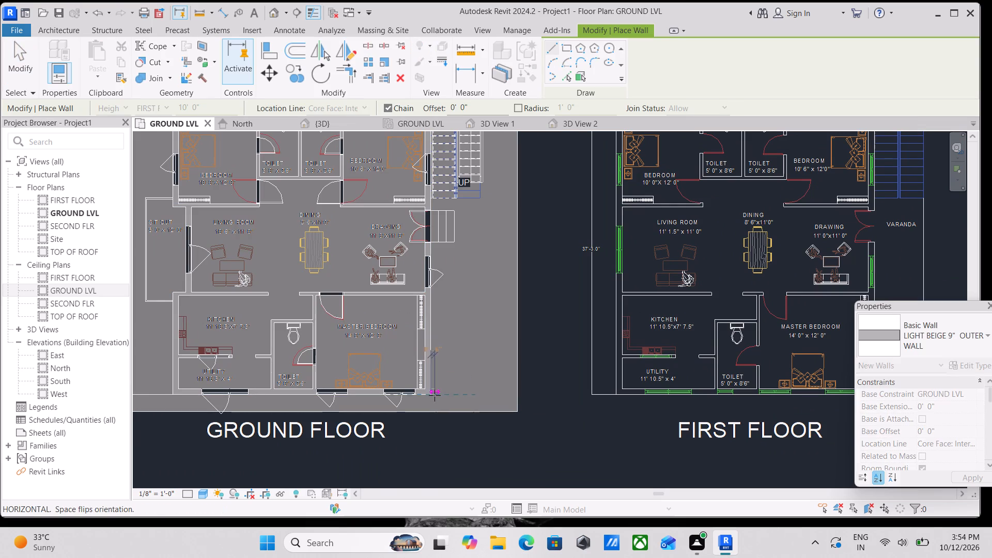
{"action": "left_click", "coordinate": [520, 397]}
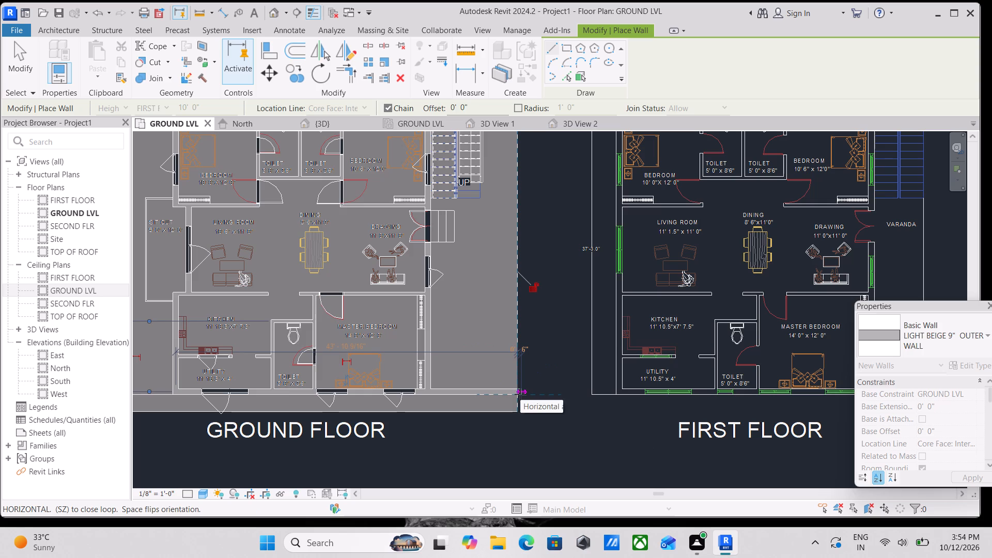
{"action": "key", "text": "Escape"}
Draw a LIGHT BEIGE 9" OUTER WALL from the bedroom's outer corner, making a short return and running along the staircase's landing end past its outer edge.
{"action": "scroll", "coordinate": [453, 267], "scroll_direction": "down", "scroll_amount": 1}
{"action": "middle_click_drag", "start_coordinate": [452, 271], "coordinate": [452, 421]}
{"action": "scroll", "coordinate": [450, 256], "scroll_direction": "up", "scroll_amount": 3}
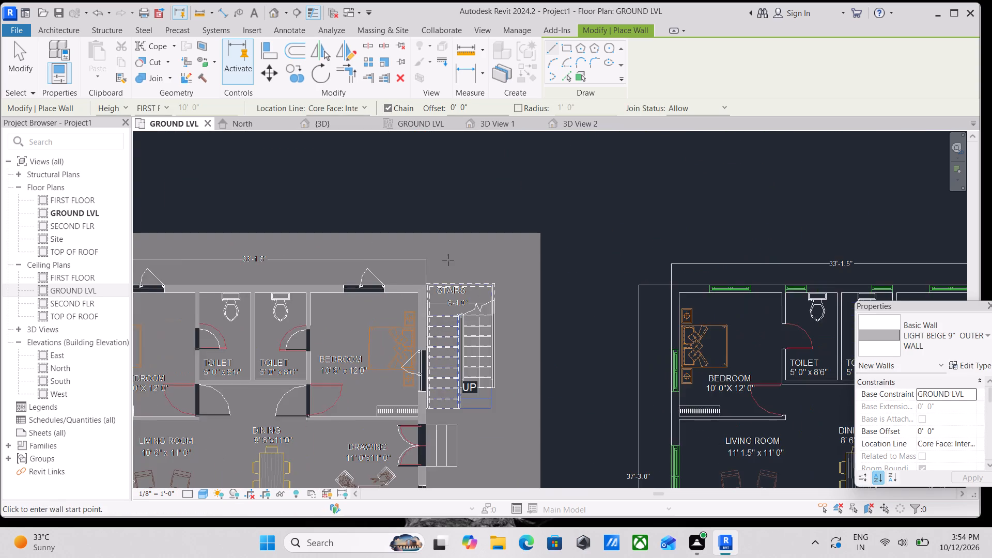
{"action": "scroll", "coordinate": [439, 269], "scroll_direction": "up", "scroll_amount": 7}
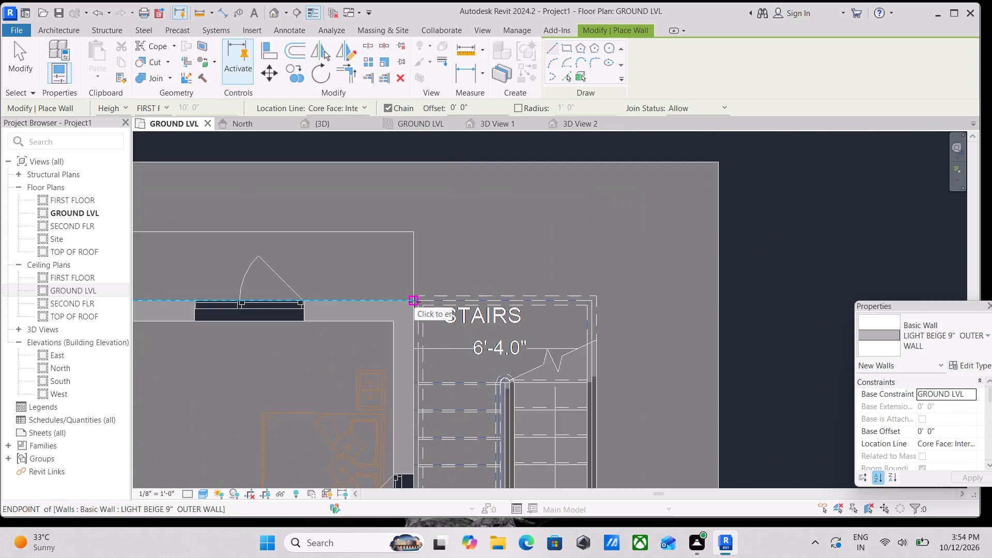
{"action": "scroll", "coordinate": [411, 297], "scroll_direction": "up", "scroll_amount": 3}
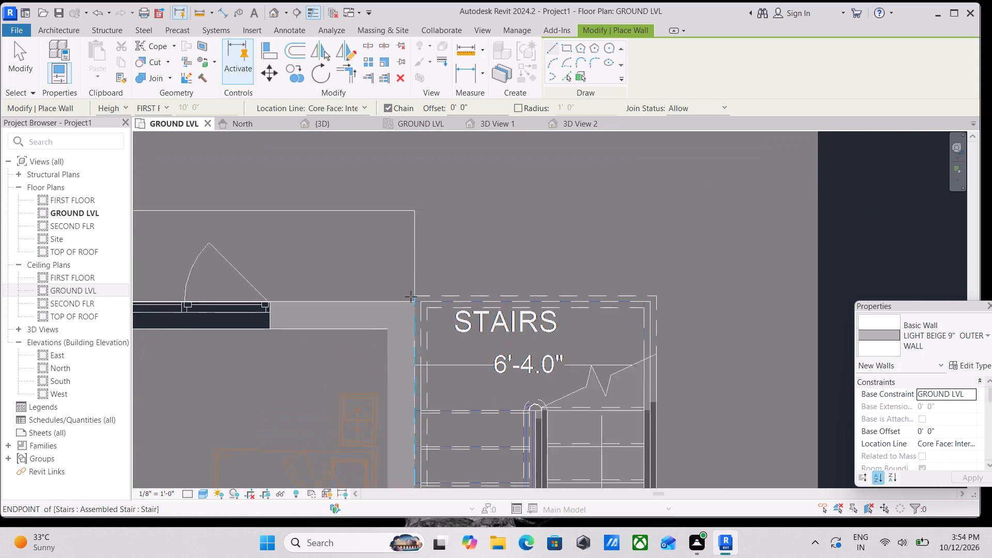
{"action": "scroll", "coordinate": [411, 297], "scroll_direction": "up", "scroll_amount": 1}
{"action": "left_click", "coordinate": [411, 300]}
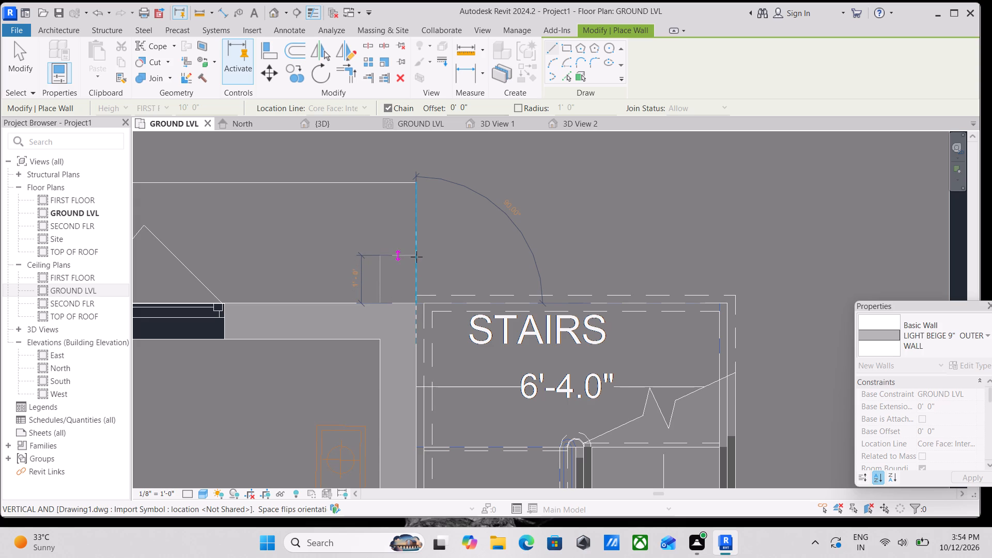
{"action": "left_click", "coordinate": [415, 284]}
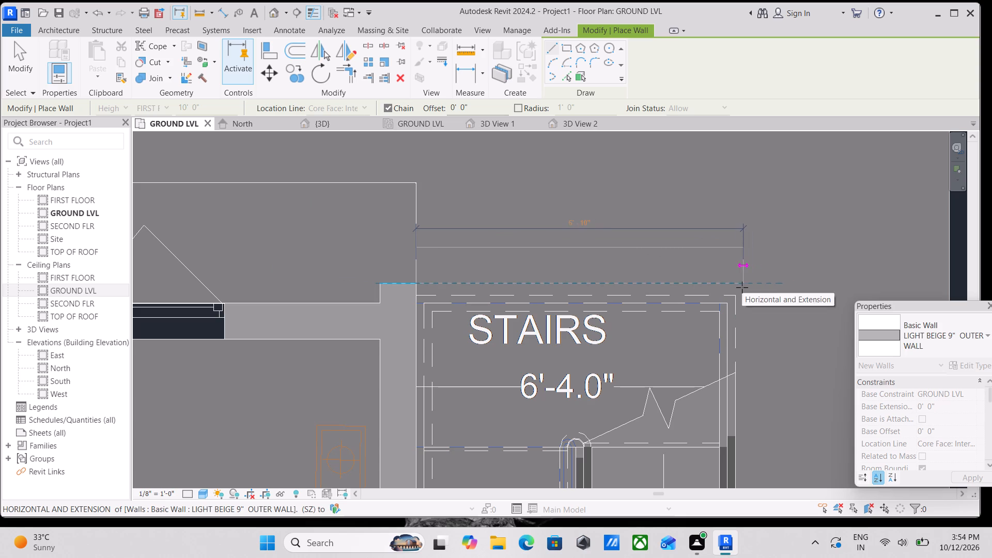
{"action": "left_click", "coordinate": [756, 287]}
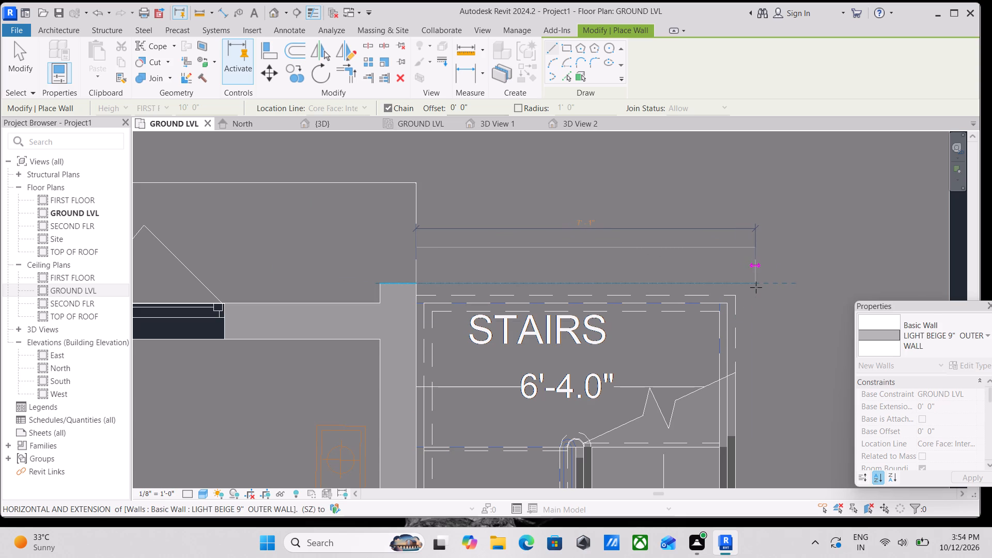
Continue the outer wall at 90° along the staircase's open side, ending just past the foot of the stairs, and finish the wall chain.
{"action": "scroll", "coordinate": [756, 287], "scroll_direction": "down", "scroll_amount": 3}
{"action": "scroll", "coordinate": [758, 333], "scroll_direction": "down", "scroll_amount": 2}
{"action": "middle_click_drag", "start_coordinate": [758, 333], "coordinate": [741, 241]}
{"action": "scroll", "coordinate": [746, 287], "scroll_direction": "down", "scroll_amount": 1}
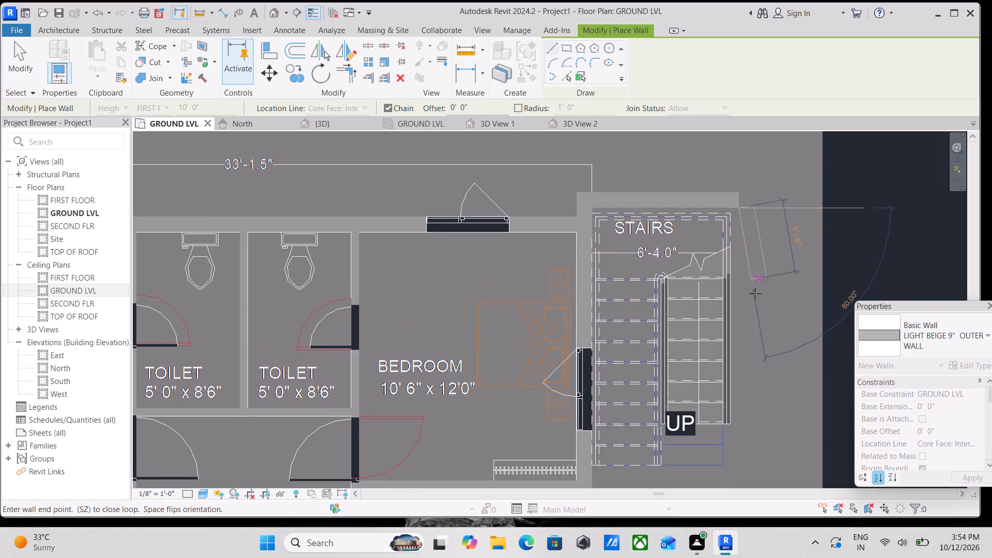
{"action": "scroll", "coordinate": [756, 318], "scroll_direction": "down", "scroll_amount": 3}
{"action": "middle_click_drag", "start_coordinate": [757, 333], "coordinate": [740, 278]}
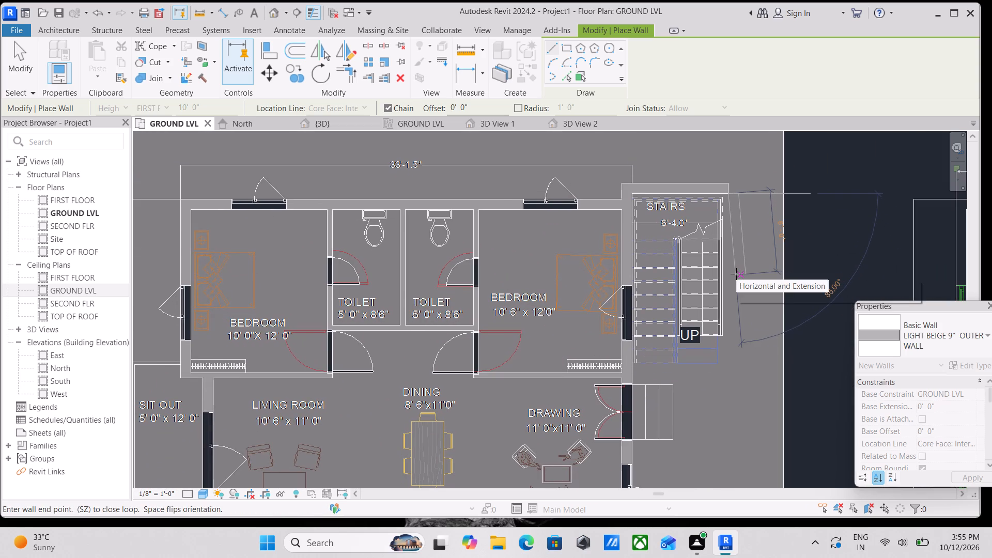
{"action": "scroll", "coordinate": [737, 321], "scroll_direction": "down", "scroll_amount": 1}
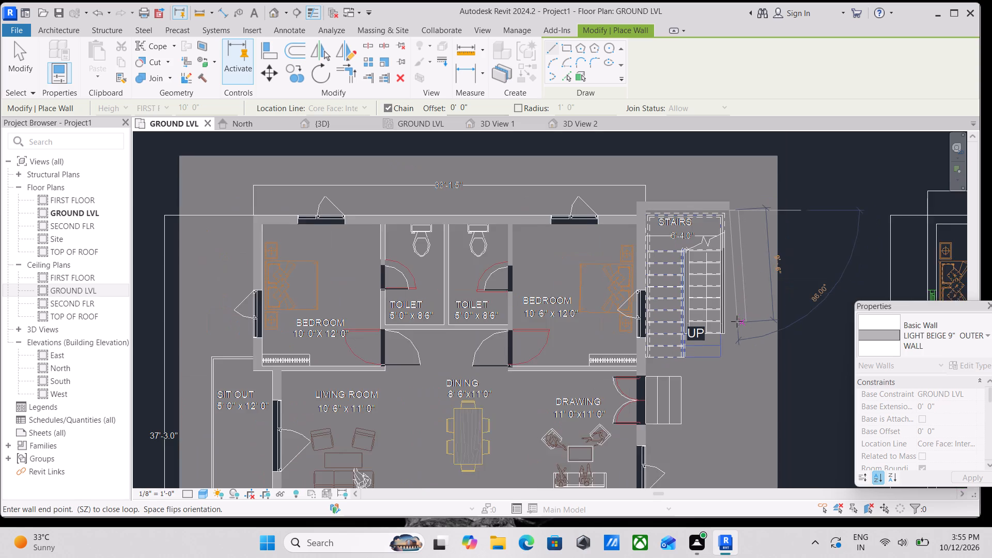
{"action": "middle_click_drag", "start_coordinate": [737, 321], "coordinate": [717, 270]}
{"action": "scroll", "coordinate": [709, 305], "scroll_direction": "down", "scroll_amount": 2}
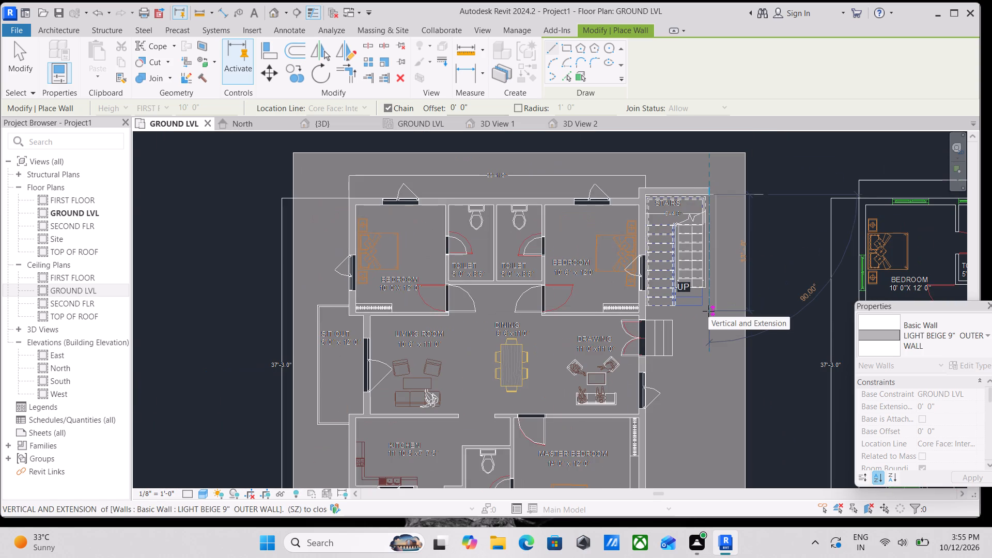
{"action": "left_click", "coordinate": [708, 311]}
{"action": "key", "text": "Escape"}
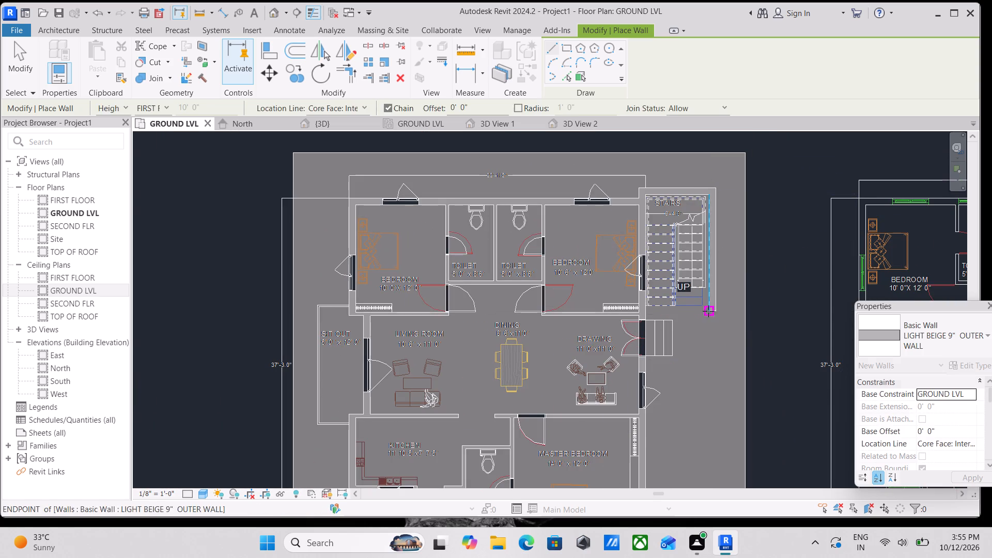
{"action": "key", "text": "Escape"}
Examine the new staircase walls in plan and in 3D, from the entrance side and the house's rear corner.
{"action": "middle_click_drag", "start_coordinate": [761, 344], "coordinate": [741, 339], "text": "shift"}
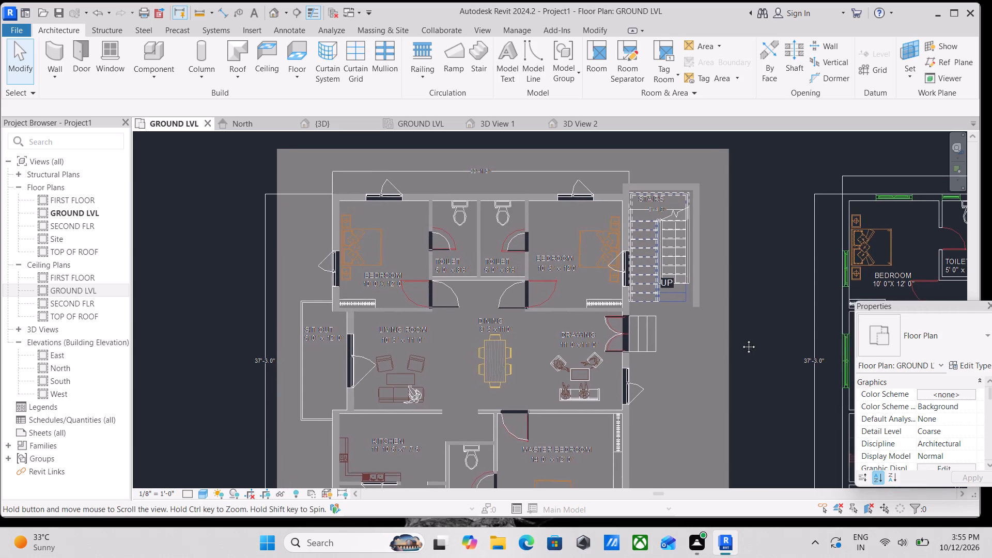
{"action": "middle_click_drag", "start_coordinate": [741, 339], "coordinate": [738, 338], "text": "shift"}
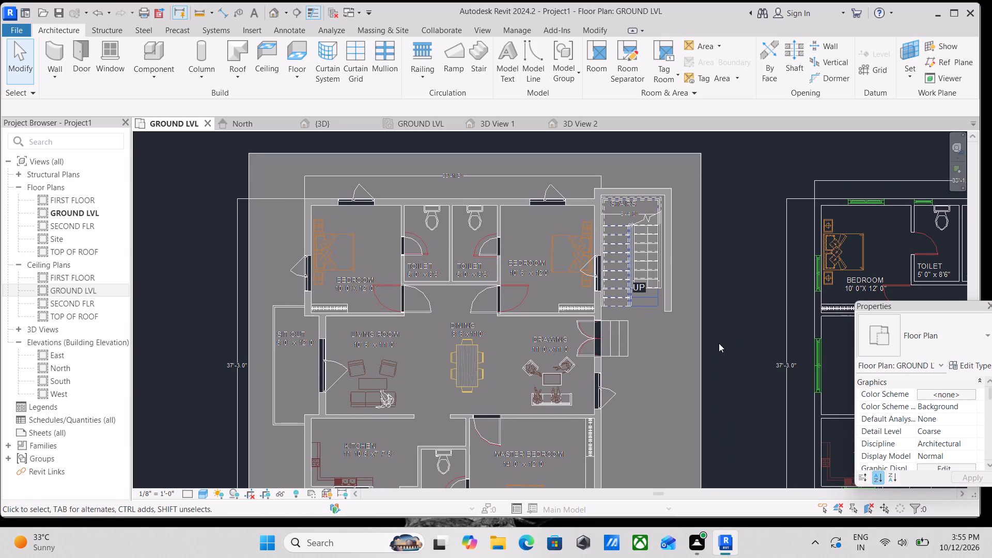
{"action": "middle_click_drag", "start_coordinate": [741, 376], "coordinate": [715, 381], "text": "shift"}
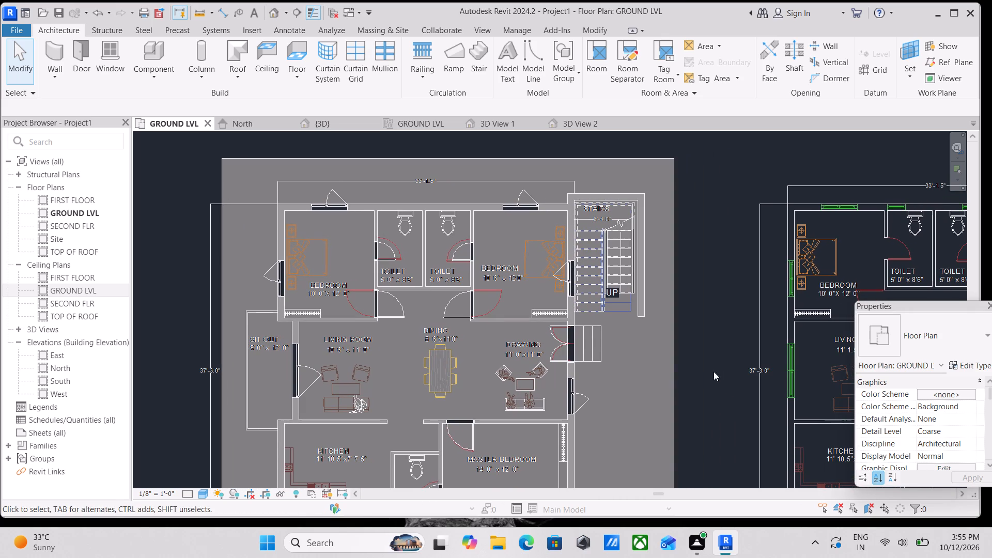
{"action": "scroll", "coordinate": [661, 359], "scroll_direction": "down", "scroll_amount": 2}
{"action": "middle_click_drag", "start_coordinate": [661, 359], "coordinate": [692, 323]}
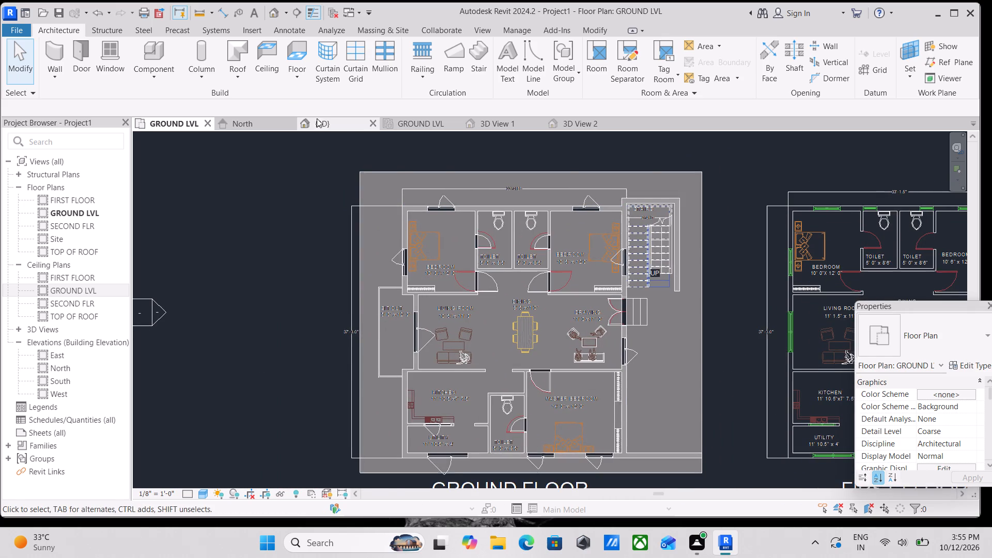
{"action": "left_click", "coordinate": [321, 126]}
{"action": "middle_click_drag", "start_coordinate": [581, 345], "coordinate": [459, 302], "text": "shift"}
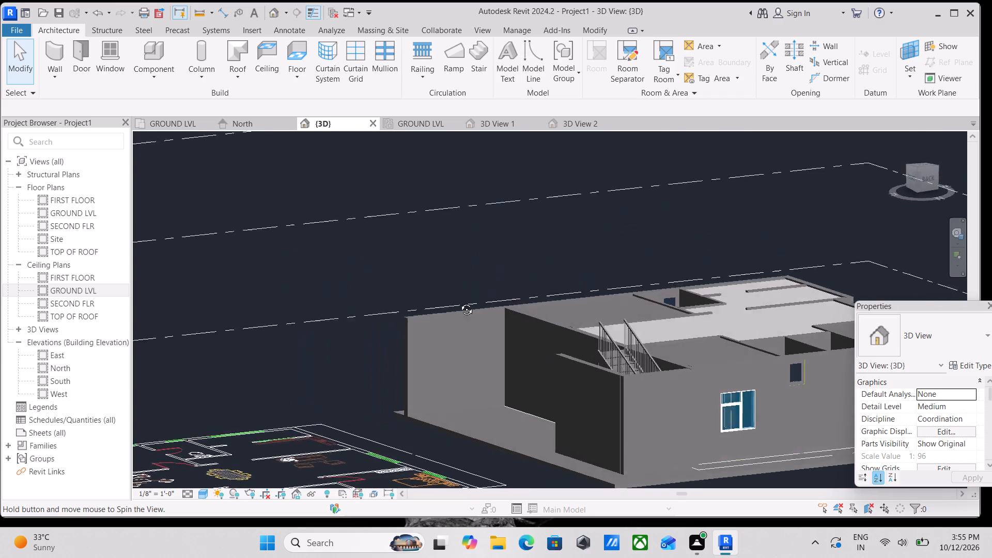
{"action": "middle_click_drag", "start_coordinate": [459, 302], "coordinate": [581, 265], "text": "shift"}
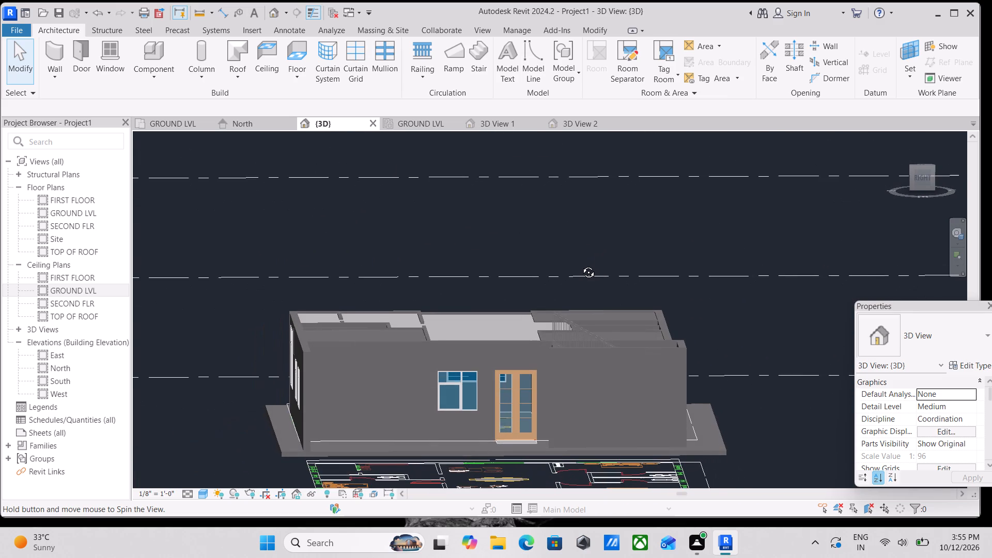
{"action": "middle_click_drag", "start_coordinate": [581, 265], "coordinate": [569, 244], "text": "shift"}
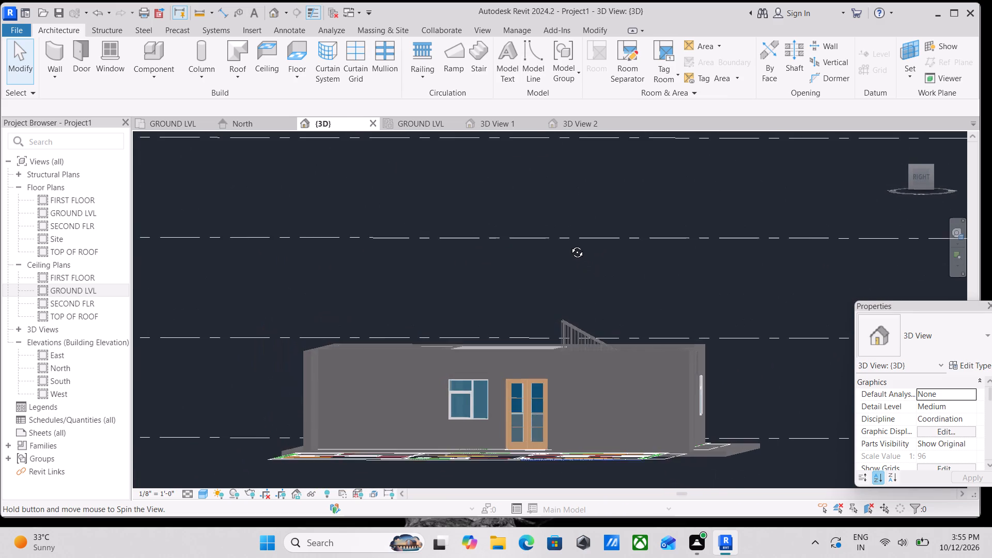
{"action": "middle_click_drag", "start_coordinate": [569, 244], "coordinate": [590, 275], "text": "shift"}
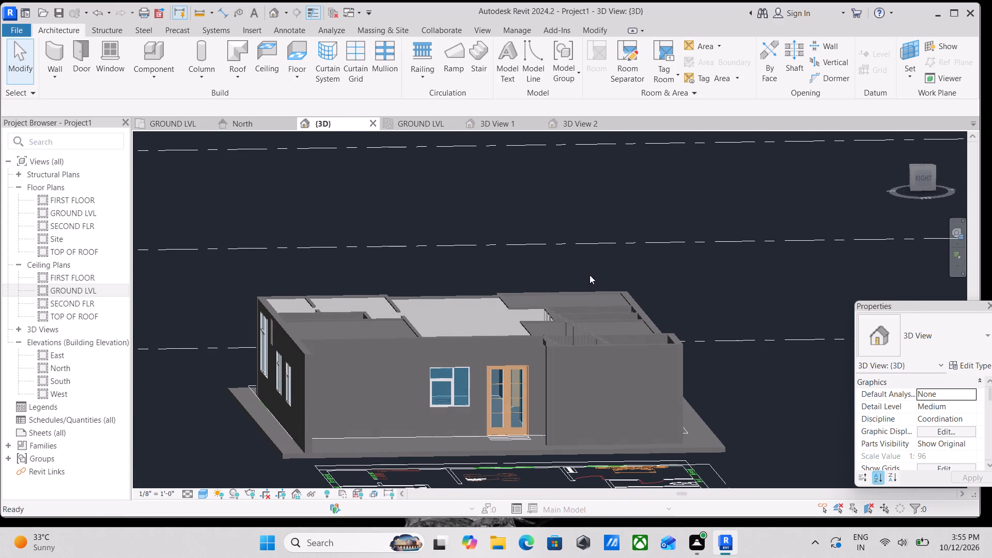
{"action": "middle_click_drag", "start_coordinate": [464, 404], "coordinate": [417, 366]}
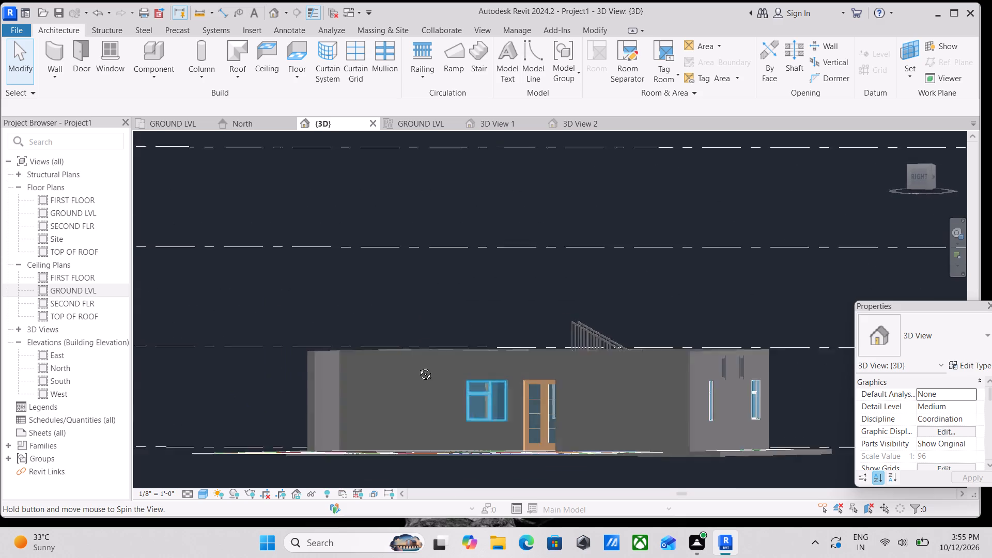
{"action": "middle_click_drag", "start_coordinate": [417, 366], "coordinate": [523, 449]}
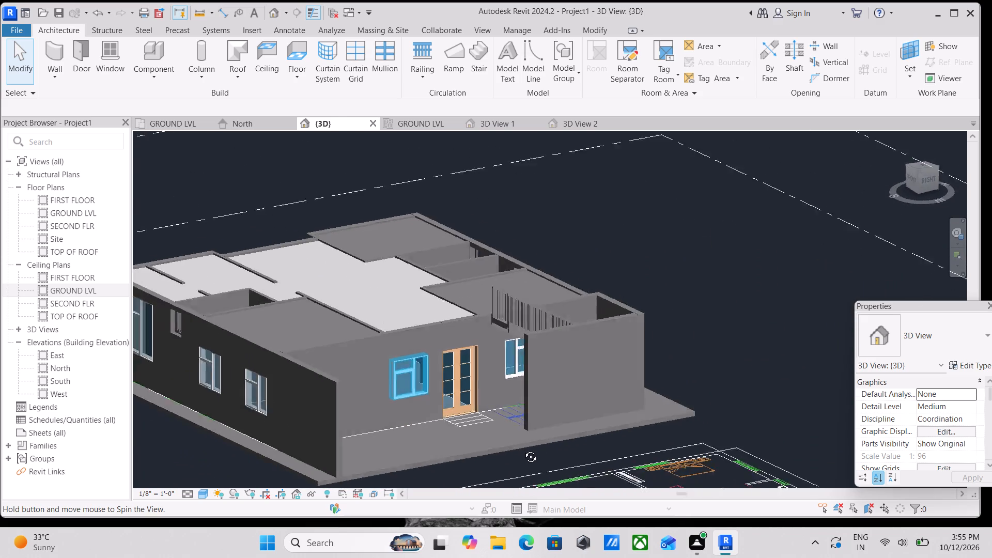
{"action": "middle_click_drag", "start_coordinate": [523, 449], "coordinate": [473, 431]}
{"action": "scroll", "coordinate": [639, 348], "scroll_direction": "up", "scroll_amount": 4}
{"action": "scroll", "coordinate": [671, 363], "scroll_direction": "down", "scroll_amount": 3}
{"action": "middle_click_drag", "start_coordinate": [616, 406], "coordinate": [650, 412]}
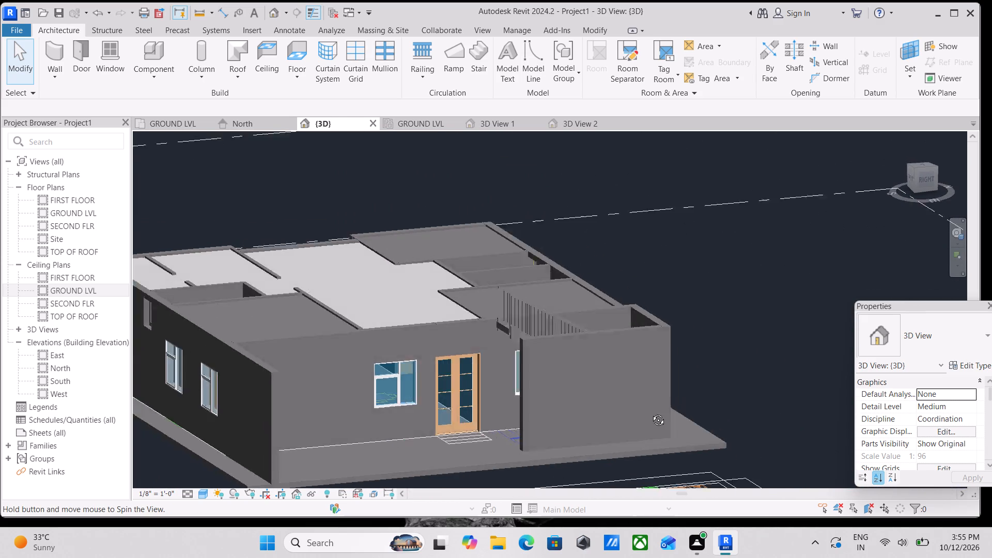
{"action": "middle_click_drag", "start_coordinate": [650, 412], "coordinate": [443, 376]}
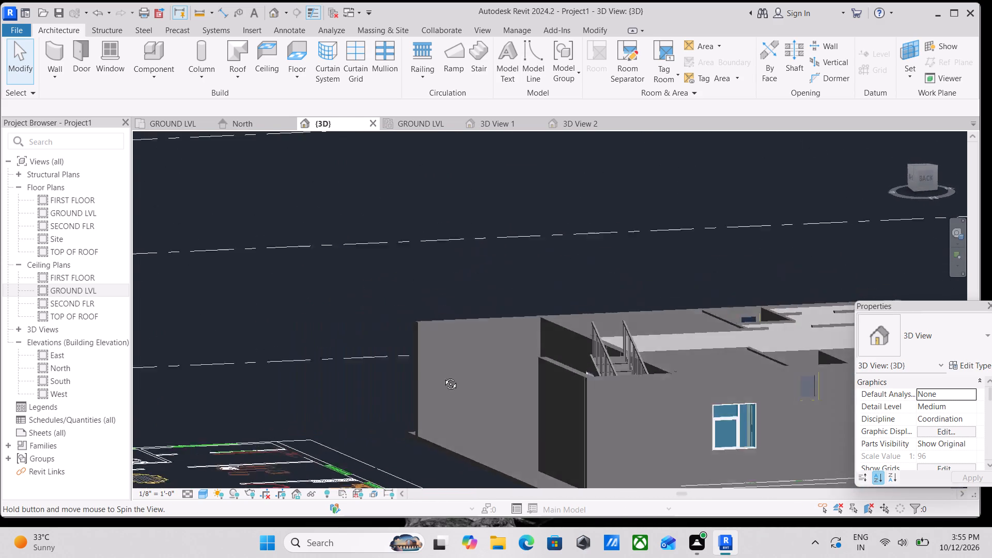
{"action": "middle_click_drag", "start_coordinate": [443, 376], "coordinate": [613, 389]}
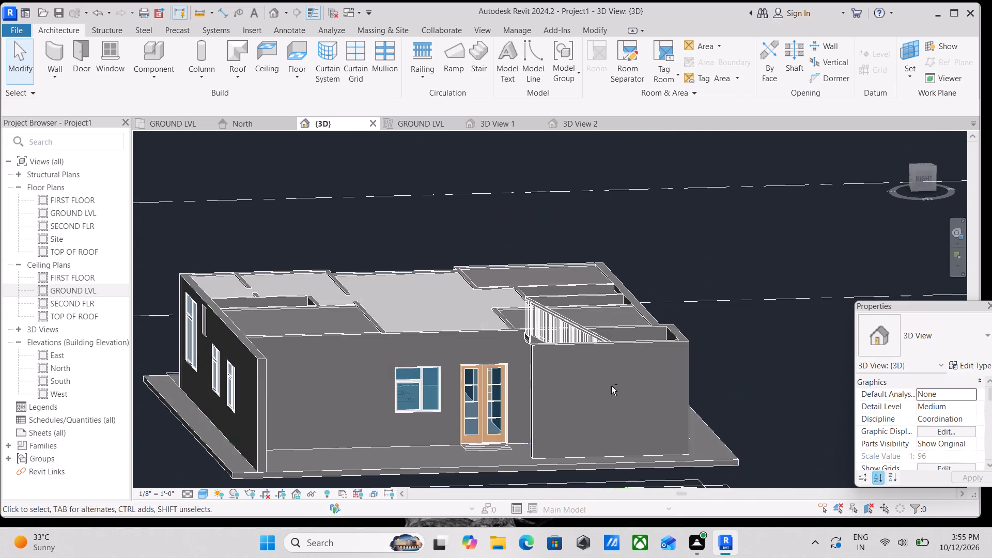
Examine the main door, veranda and staircase enclosure in 3D from oblique, frontal and raised angles, including the stairs behind the new wall.
{"action": "middle_click_drag", "start_coordinate": [507, 376], "coordinate": [592, 438], "text": "shift"}
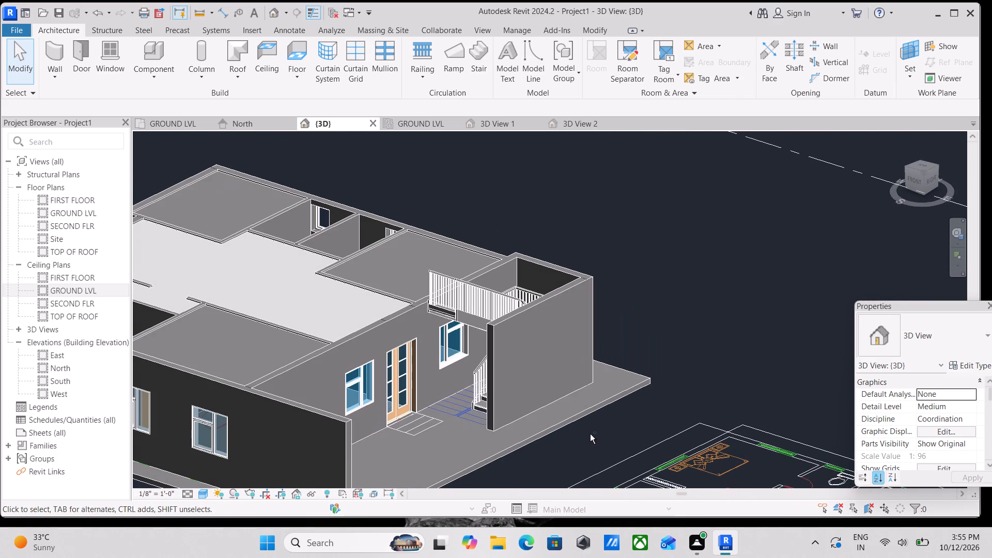
{"action": "middle_click_drag", "start_coordinate": [574, 381], "coordinate": [549, 382], "text": "shift"}
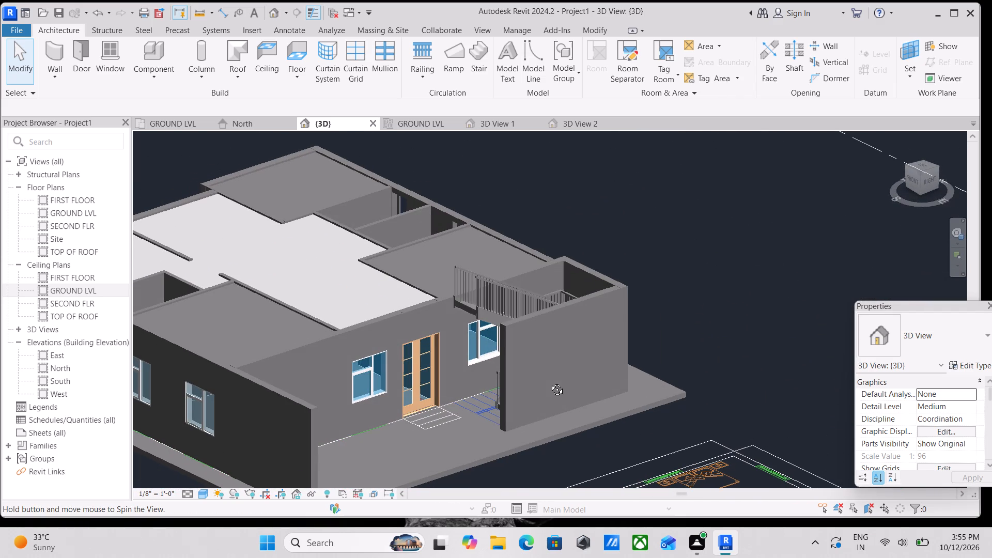
{"action": "middle_click_drag", "start_coordinate": [549, 382], "coordinate": [557, 383], "text": "shift"}
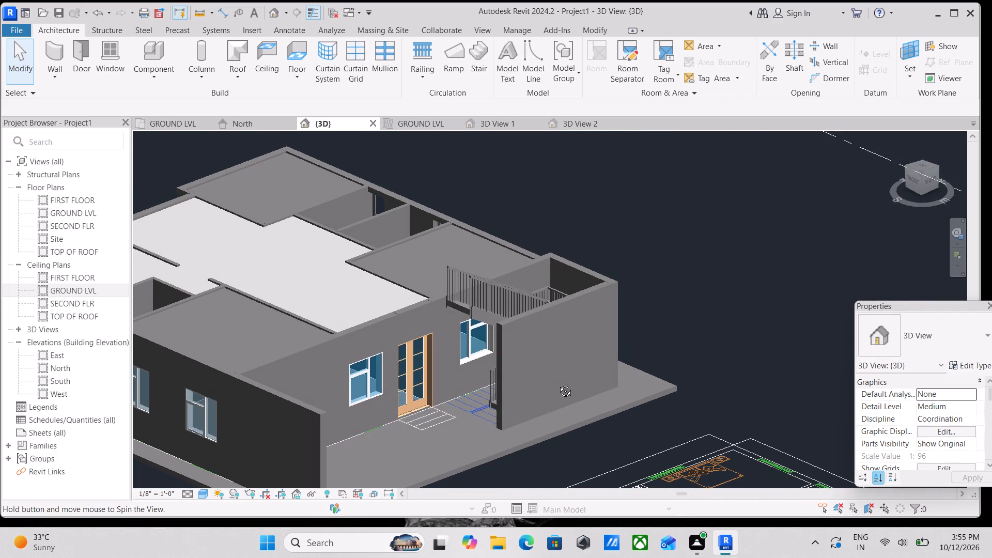
{"action": "middle_click_drag", "start_coordinate": [557, 383], "coordinate": [536, 332], "text": "shift"}
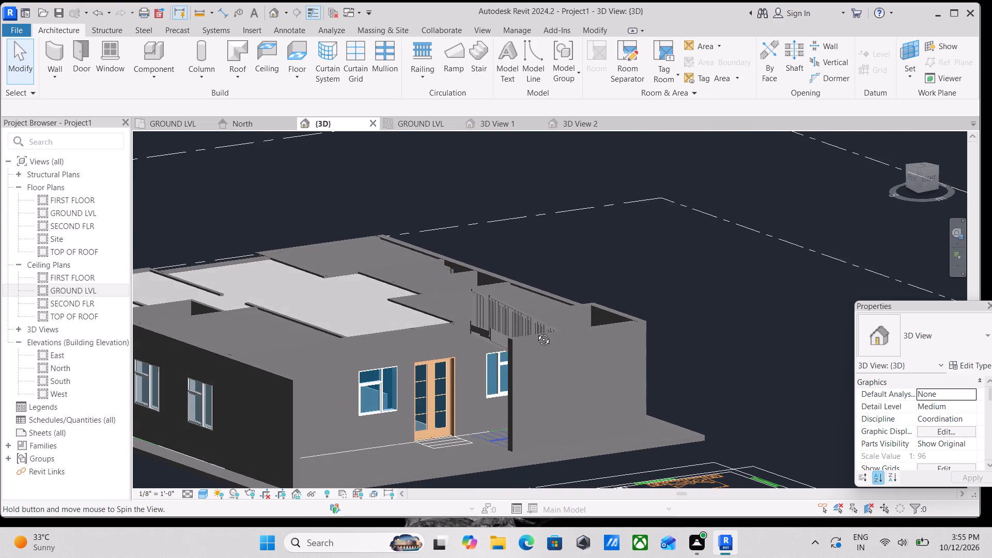
{"action": "middle_click_drag", "start_coordinate": [536, 332], "coordinate": [531, 325], "text": "shift"}
{"action": "middle_click_drag", "start_coordinate": [466, 400], "coordinate": [447, 399], "text": "shift"}
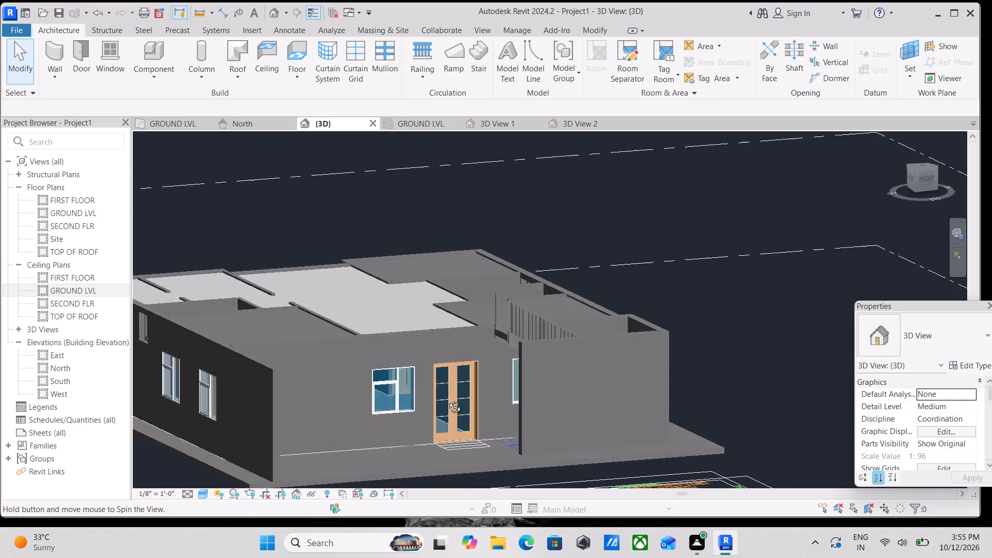
{"action": "middle_click_drag", "start_coordinate": [447, 399], "coordinate": [405, 394], "text": "shift"}
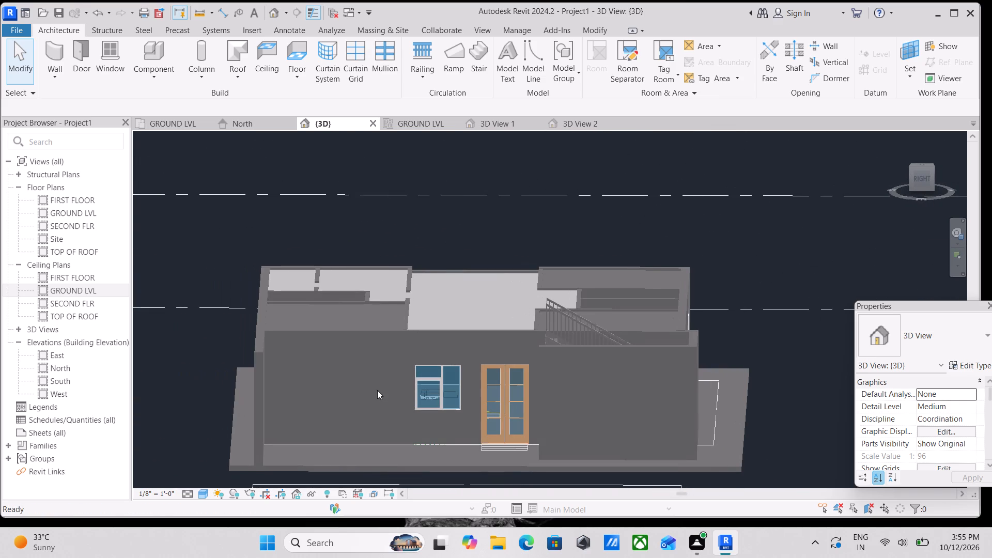
{"action": "middle_click_drag", "start_coordinate": [314, 416], "coordinate": [328, 420], "text": "shift"}
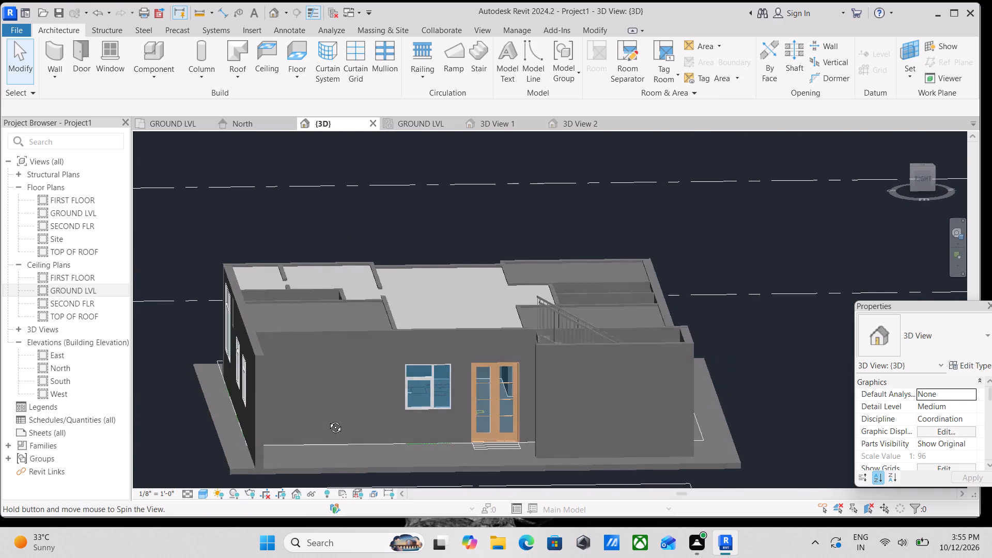
{"action": "middle_click_drag", "start_coordinate": [328, 420], "coordinate": [377, 454], "text": "shift"}
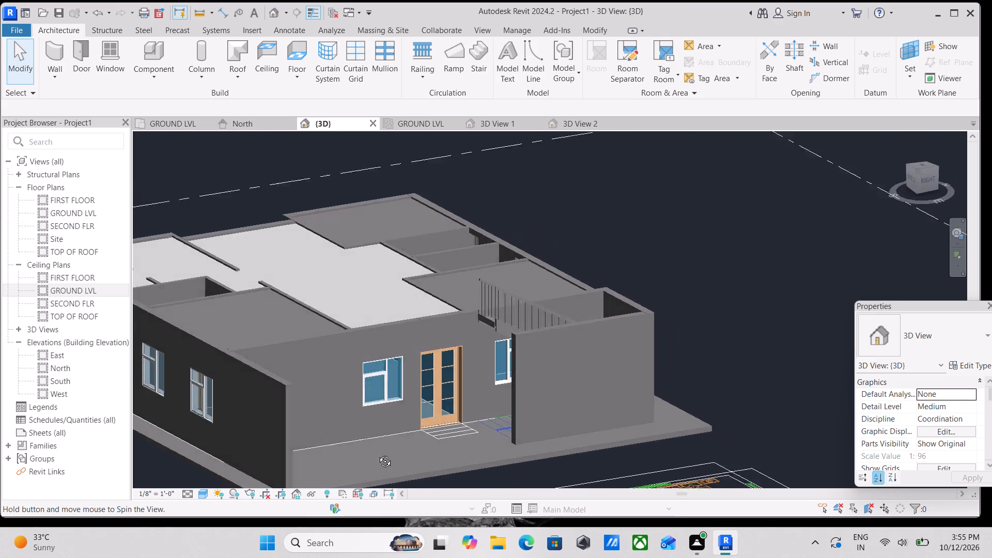
{"action": "middle_click_drag", "start_coordinate": [377, 454], "coordinate": [420, 477], "text": "shift"}
{"action": "middle_click_drag", "start_coordinate": [410, 447], "coordinate": [468, 491]}
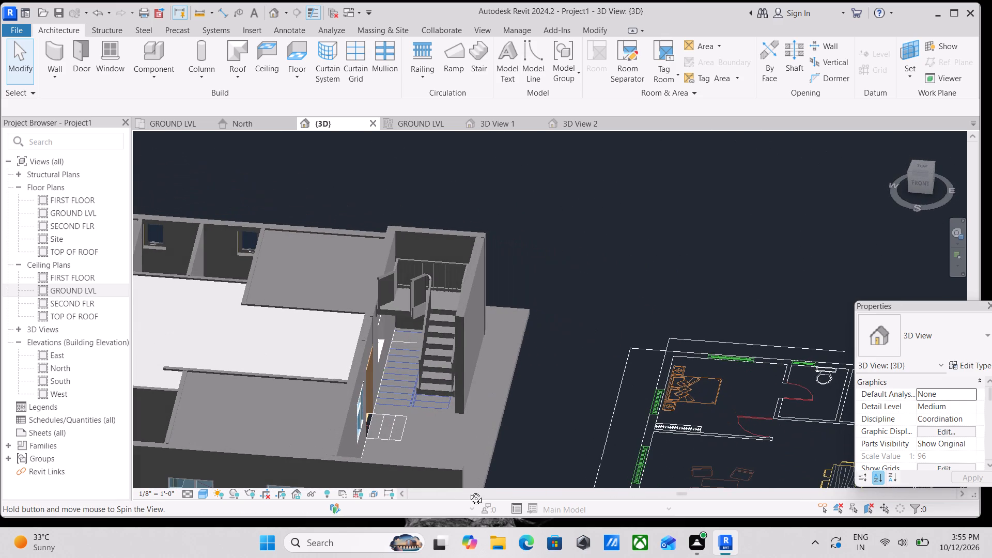
{"action": "middle_click_drag", "start_coordinate": [468, 491], "coordinate": [468, 437]}
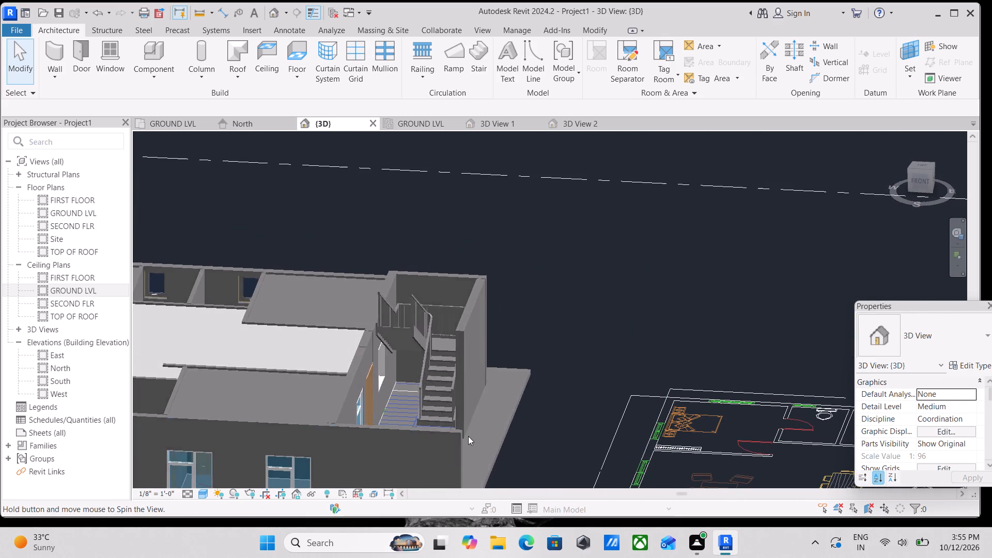
{"action": "scroll", "coordinate": [472, 433], "scroll_direction": "down", "scroll_amount": 2}
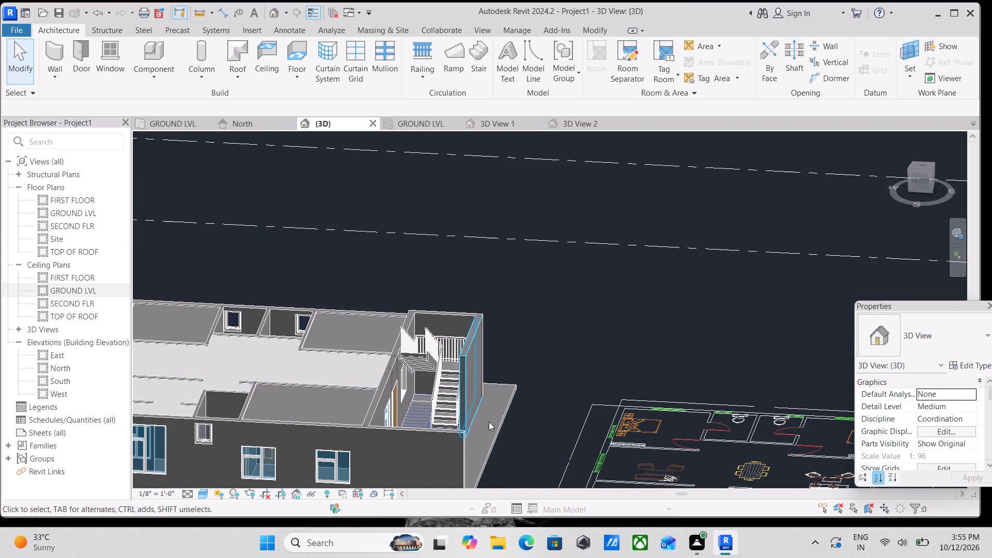
Delete the LIGHT BEIGE 9" OUTER WALL that runs along the staircase's open side.
{"action": "middle_click_drag", "start_coordinate": [494, 427], "coordinate": [406, 408], "text": "shift"}
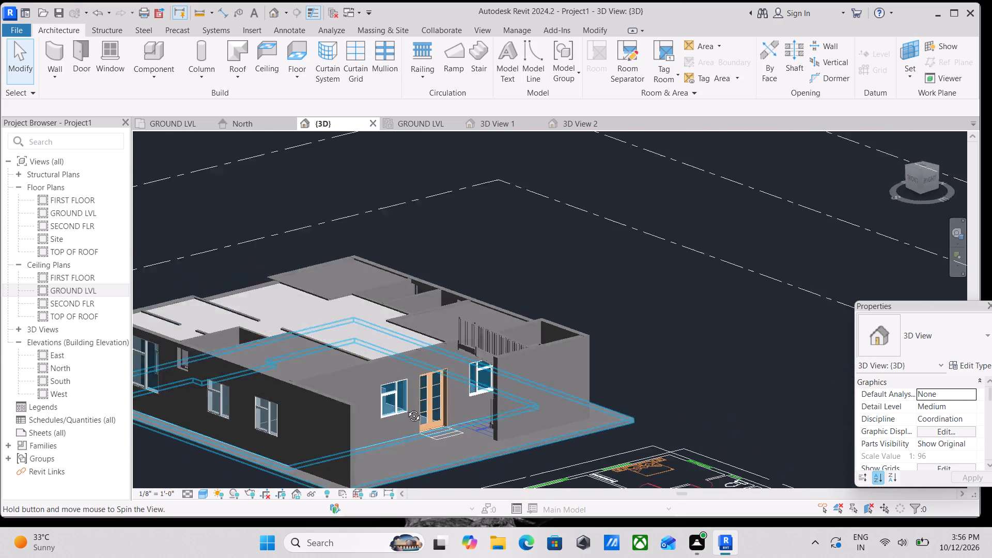
{"action": "middle_click_drag", "start_coordinate": [406, 408], "coordinate": [320, 442], "text": "shift"}
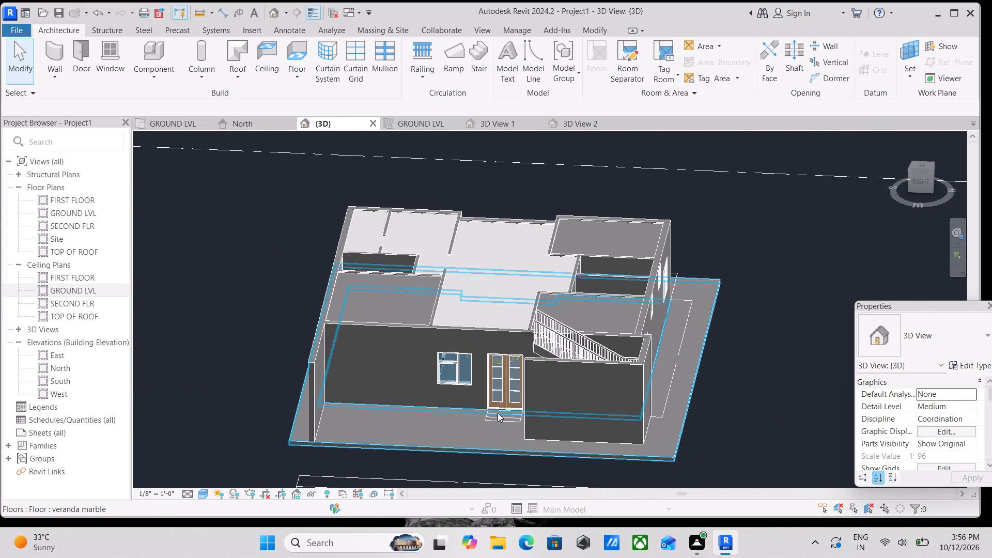
{"action": "left_click", "coordinate": [591, 364]}
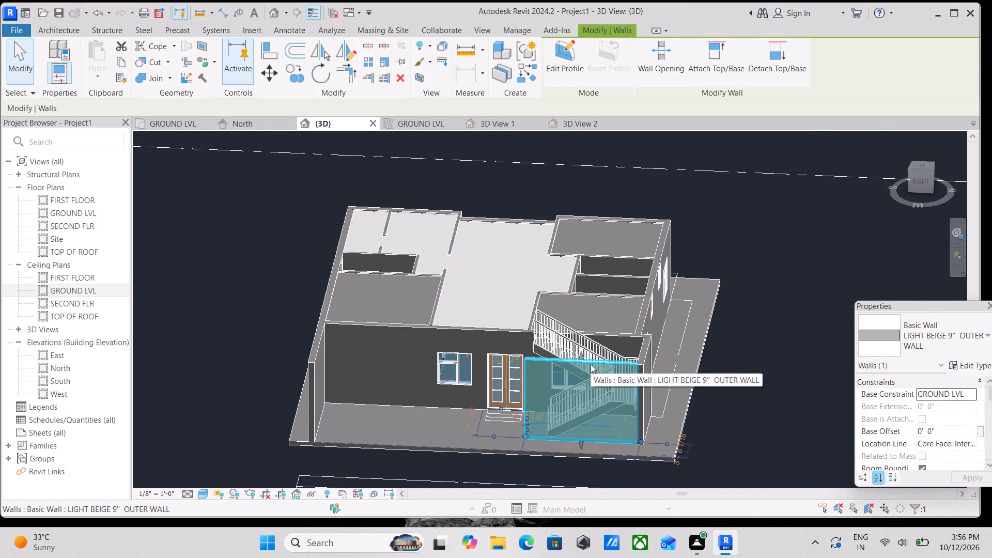
{"action": "right_click", "coordinate": [591, 364]}
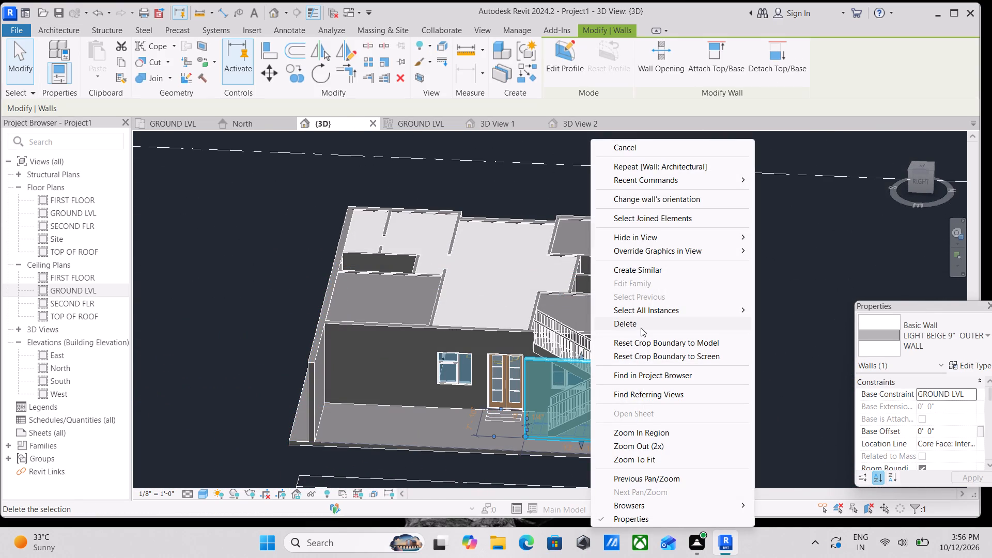
{"action": "left_click", "coordinate": [641, 328]}
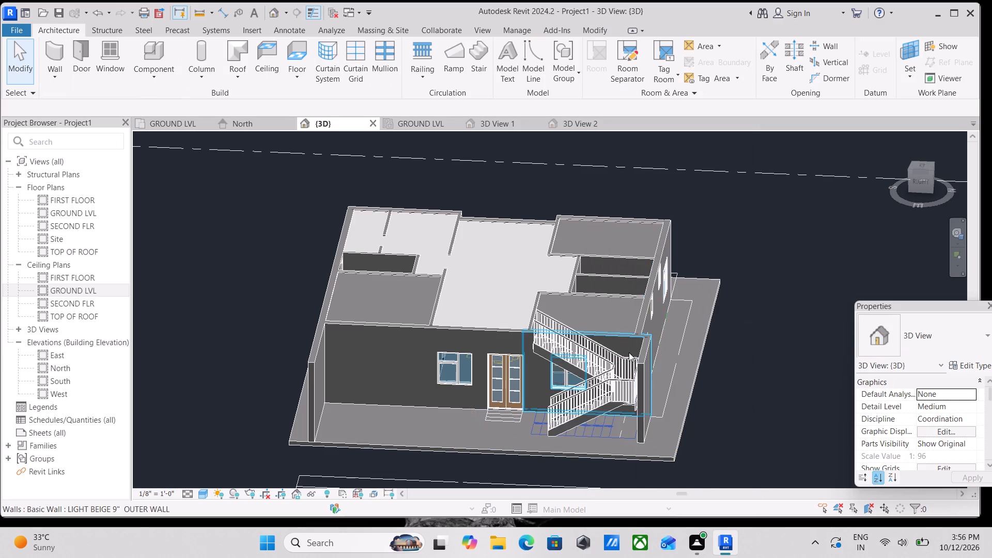
Draw a LIGHT BEIGE 9" OUTER WALL, orientation flipped, from the staircase's landing-end wall along the veranda's outer side to the master bedroom's outer wall line.
{"action": "middle_click_drag", "start_coordinate": [603, 398], "coordinate": [697, 406], "text": "shift"}
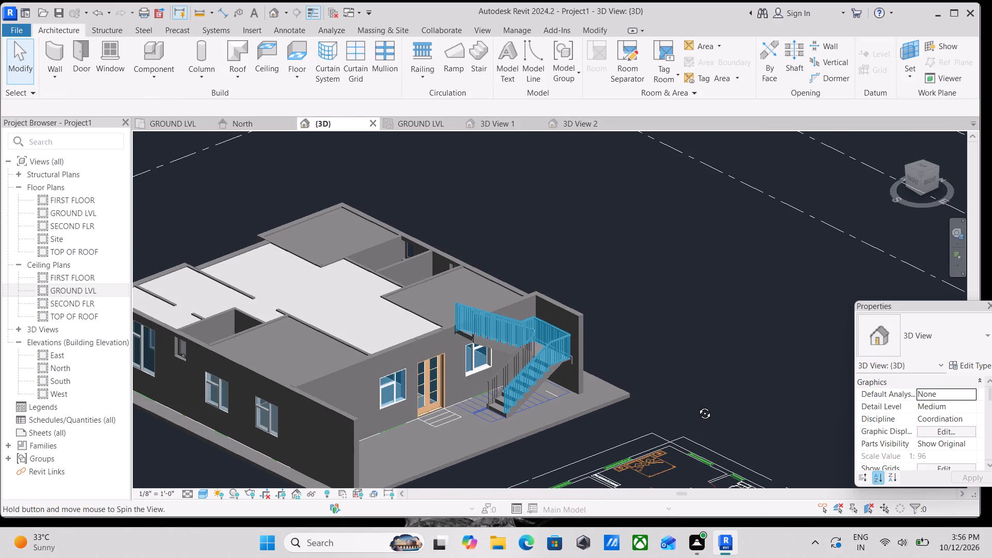
{"action": "middle_click_drag", "start_coordinate": [697, 406], "coordinate": [647, 435], "text": "shift"}
{"action": "middle_click_drag", "start_coordinate": [539, 400], "coordinate": [688, 403]}
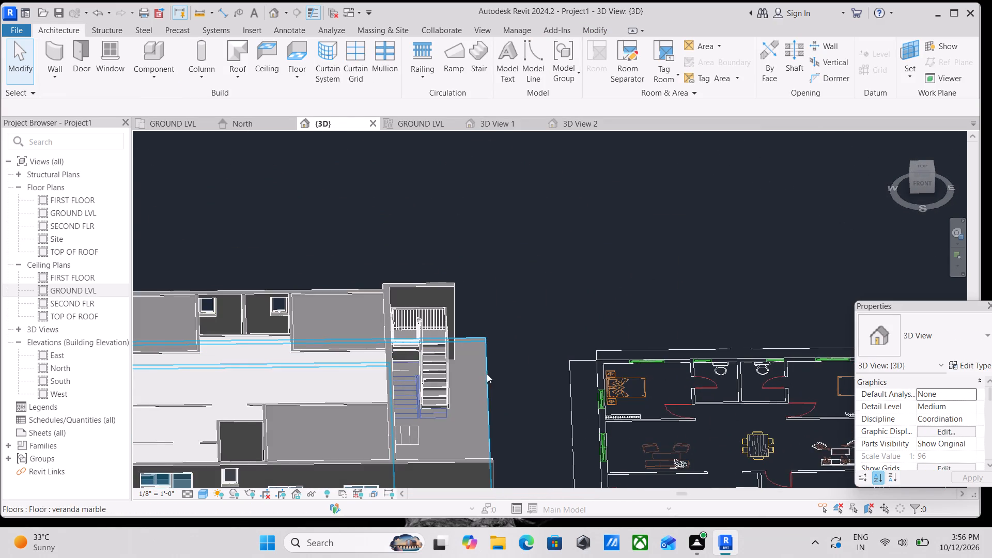
{"action": "middle_click_drag", "start_coordinate": [487, 374], "coordinate": [490, 495], "text": "shift"}
{"action": "middle_click_drag", "start_coordinate": [476, 346], "coordinate": [484, 392]}
{"action": "scroll", "coordinate": [483, 392], "scroll_direction": "up", "scroll_amount": 1}
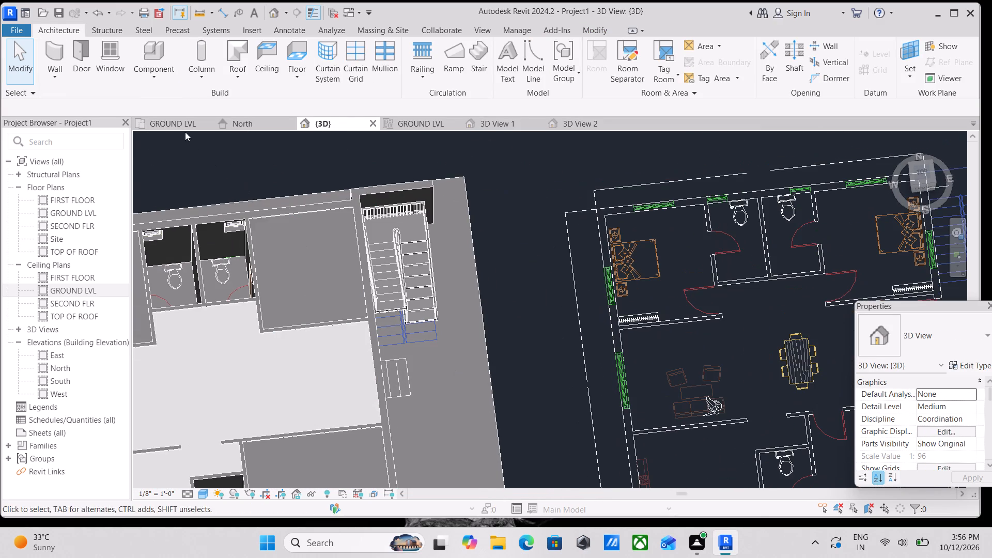
{"action": "left_click", "coordinate": [180, 125]}
{"action": "scroll", "coordinate": [726, 223], "scroll_direction": "up", "scroll_amount": 2}
{"action": "middle_click_drag", "start_coordinate": [670, 236], "coordinate": [650, 250]}
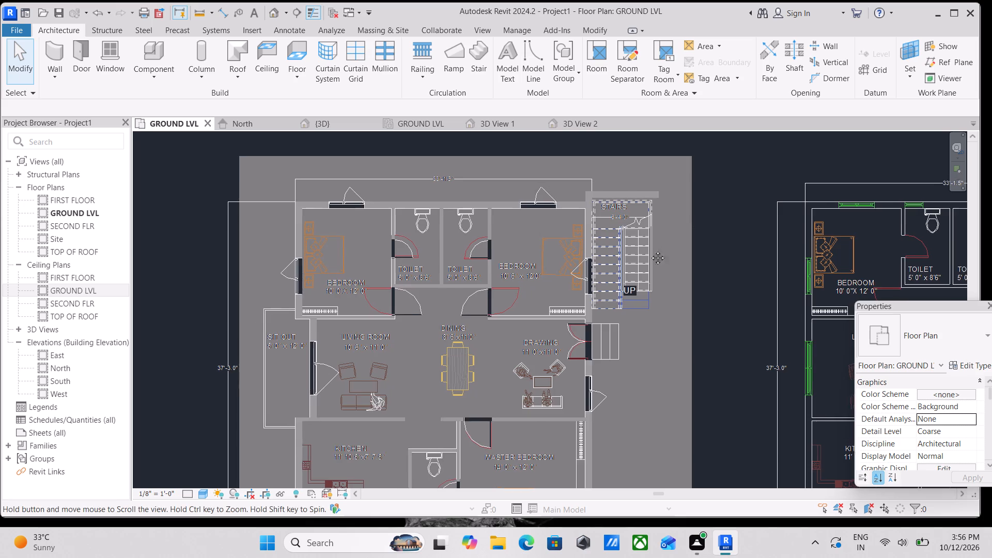
{"action": "middle_click_drag", "start_coordinate": [650, 250], "coordinate": [637, 262]}
{"action": "scroll", "coordinate": [636, 259], "scroll_direction": "down", "scroll_amount": 1}
{"action": "middle_click_drag", "start_coordinate": [636, 259], "coordinate": [623, 221]}
{"action": "scroll", "coordinate": [615, 224], "scroll_direction": "up", "scroll_amount": 2}
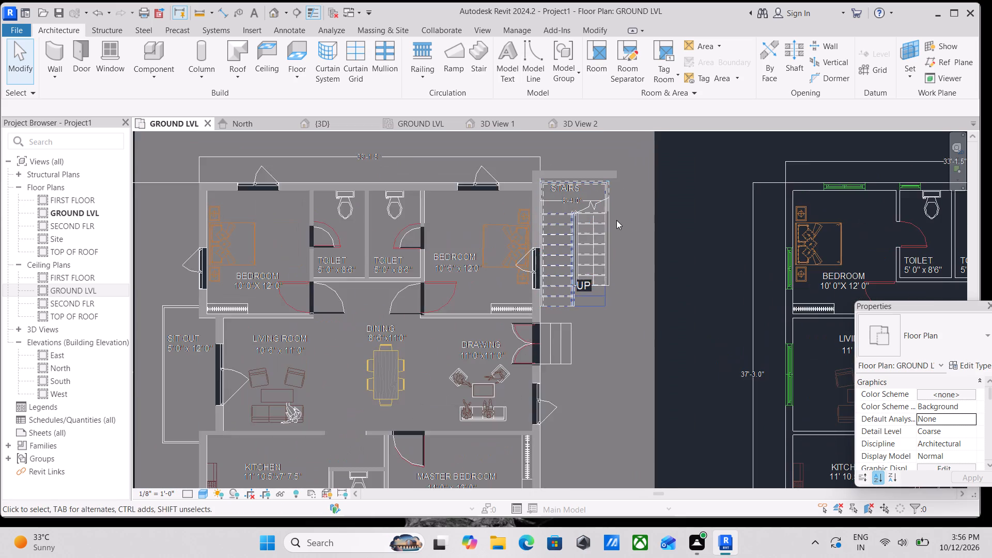
{"action": "scroll", "coordinate": [620, 197], "scroll_direction": "up", "scroll_amount": 2}
{"action": "type", "text": "wa"}
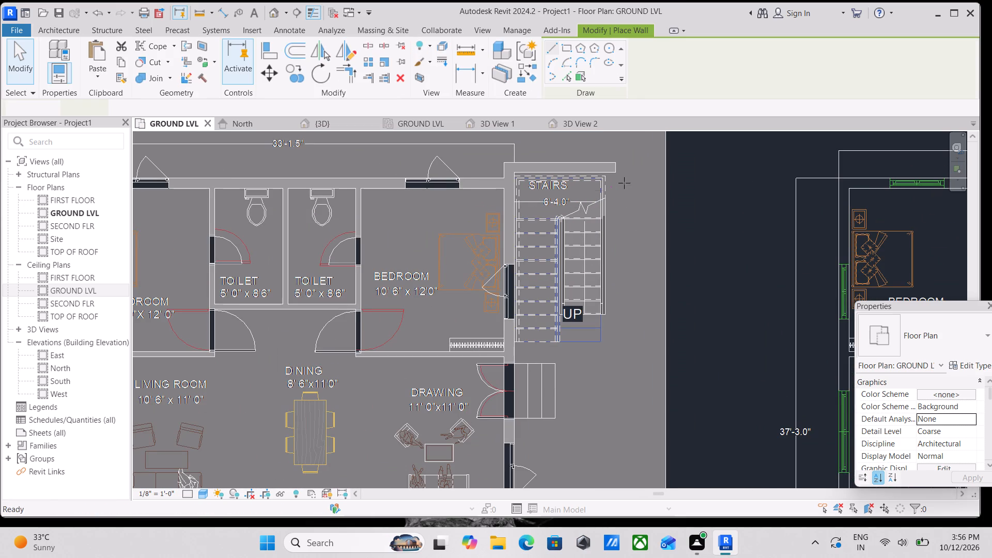
{"action": "left_click", "coordinate": [614, 174]}
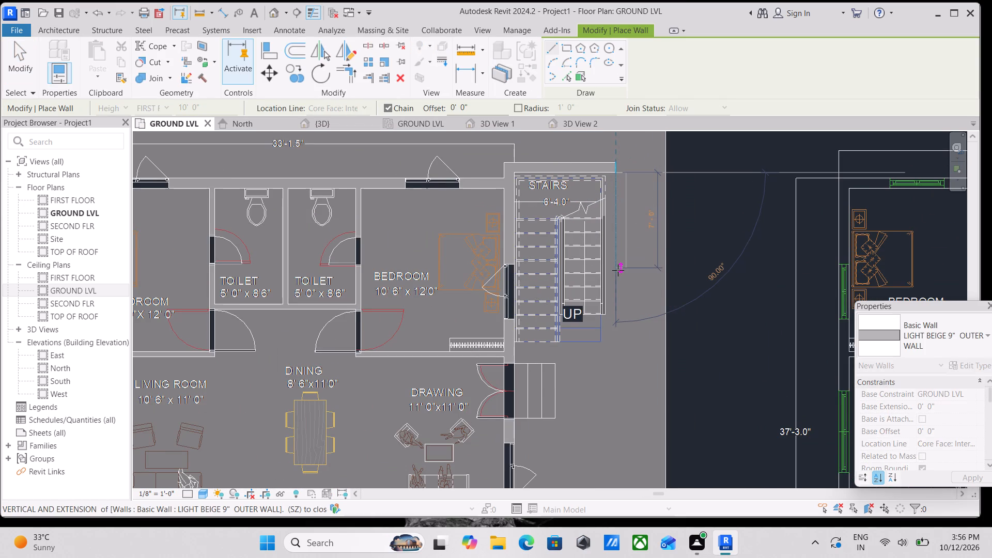
{"action": "key", "text": "space"}
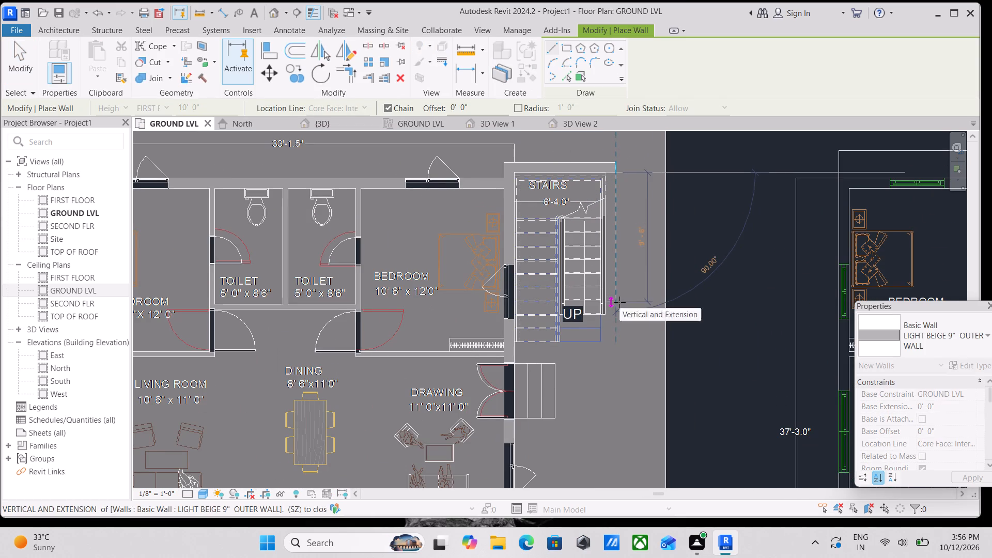
{"action": "scroll", "coordinate": [619, 302], "scroll_direction": "down", "scroll_amount": 1}
{"action": "middle_click_drag", "start_coordinate": [619, 302], "coordinate": [619, 205]}
{"action": "scroll", "coordinate": [622, 342], "scroll_direction": "down", "scroll_amount": 1}
{"action": "middle_click_drag", "start_coordinate": [622, 342], "coordinate": [611, 243]}
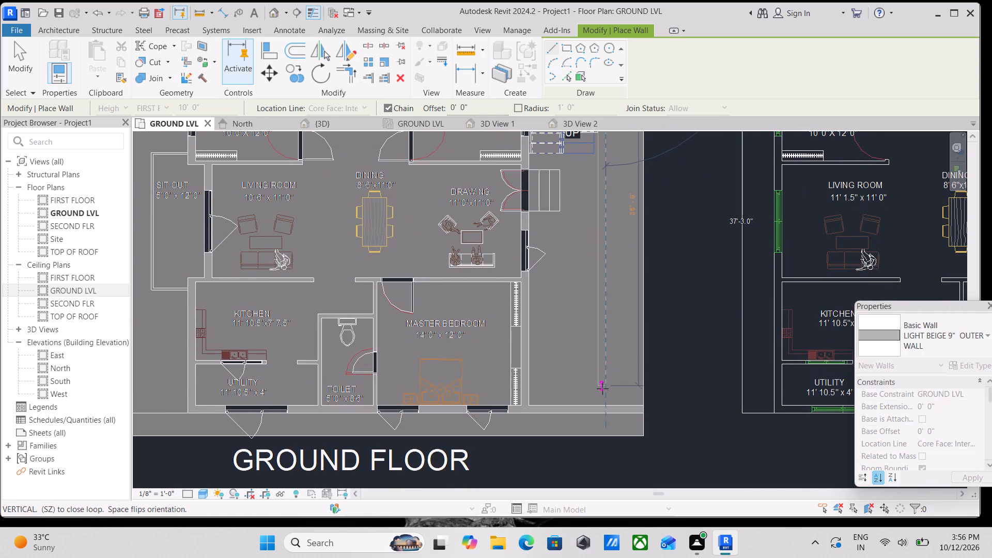
{"action": "left_click", "coordinate": [603, 407]}
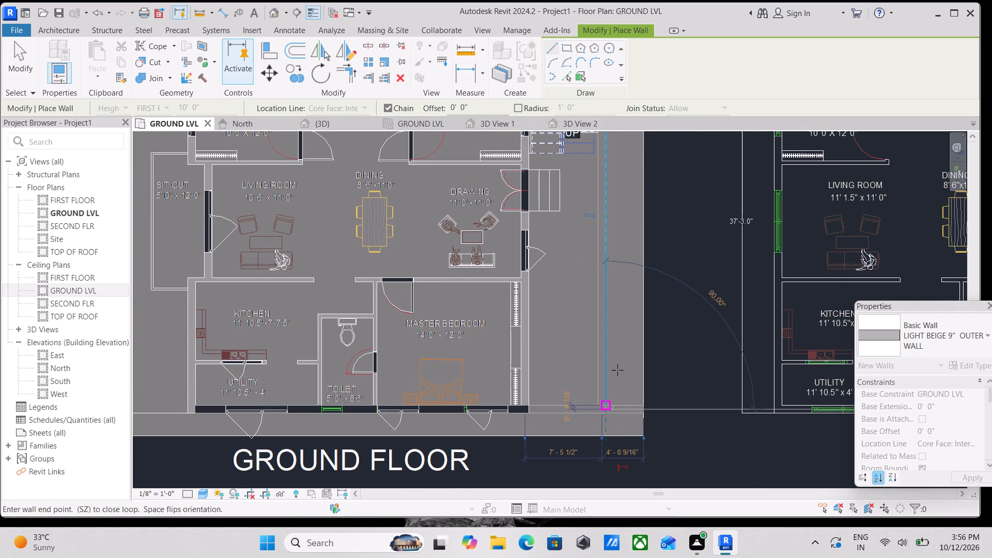
{"action": "key", "text": "Escape"}
{"action": "key", "text": "Escape"}
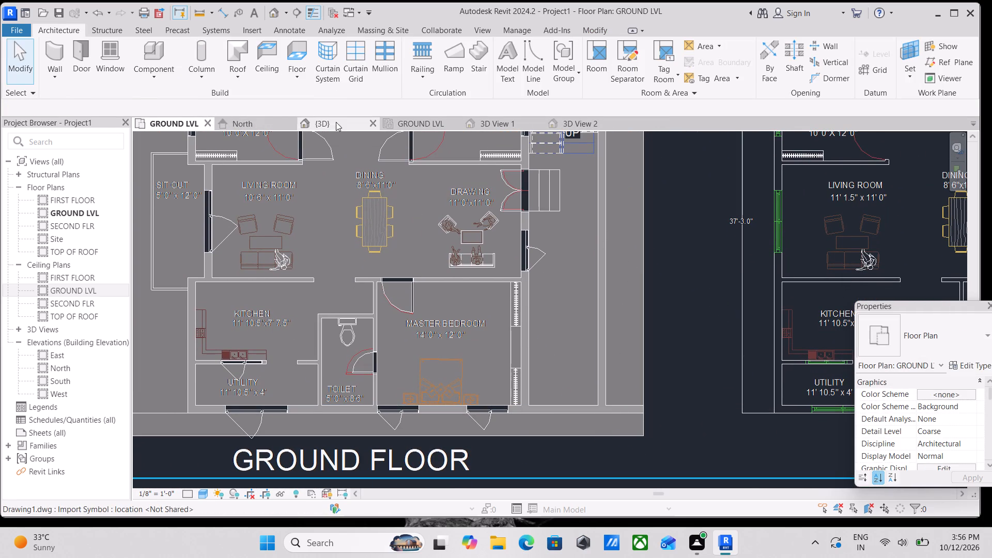
Examine the new full-length veranda wall in 3D from above, from the side and from the corner with the windowed outer wall.
{"action": "left_click", "coordinate": [332, 123]}
{"action": "scroll", "coordinate": [522, 250], "scroll_direction": "down", "scroll_amount": 4}
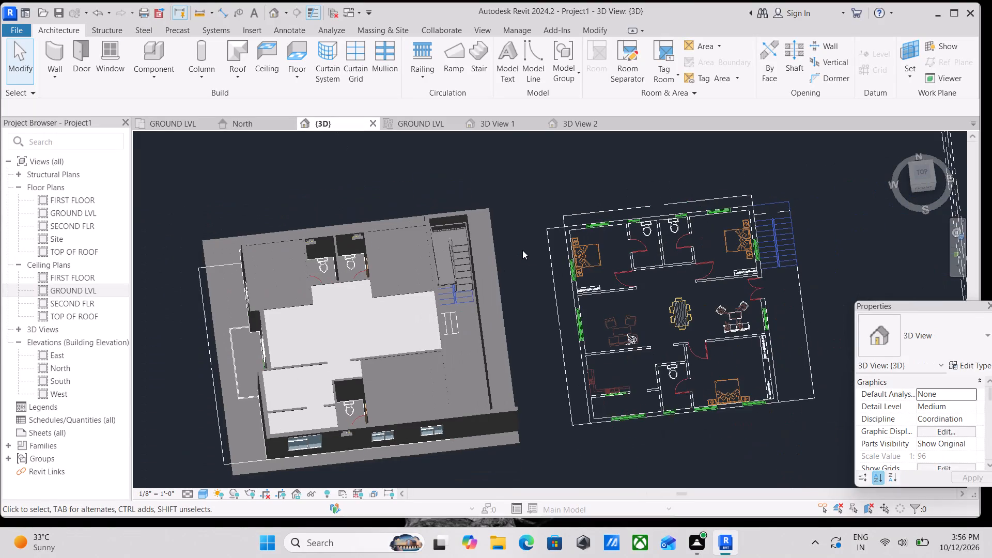
{"action": "middle_click_drag", "start_coordinate": [522, 250], "coordinate": [509, 191]}
{"action": "middle_click_drag", "start_coordinate": [510, 321], "coordinate": [474, 310], "text": "shift"}
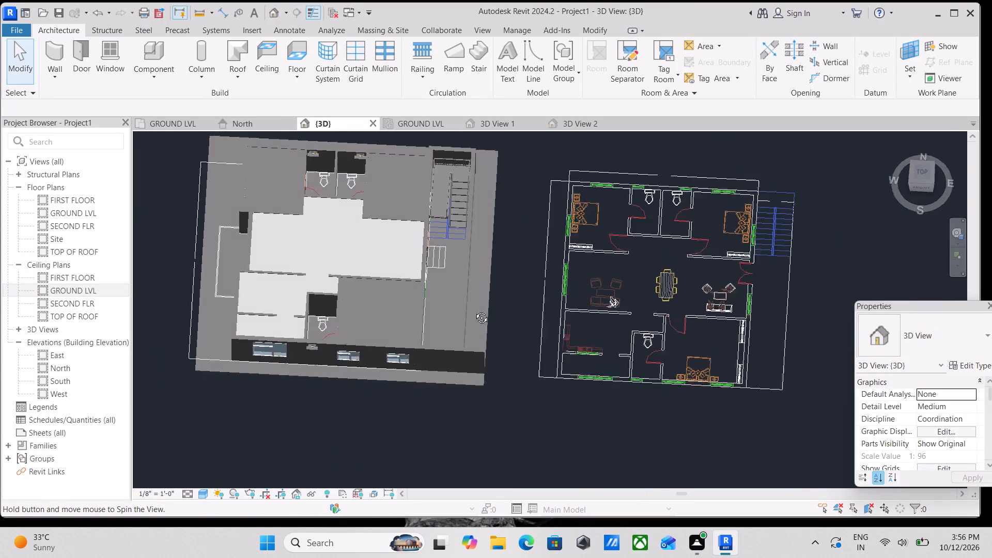
{"action": "middle_click_drag", "start_coordinate": [474, 310], "coordinate": [366, 178], "text": "shift"}
{"action": "middle_click_drag", "start_coordinate": [419, 320], "coordinate": [374, 266], "text": "shift"}
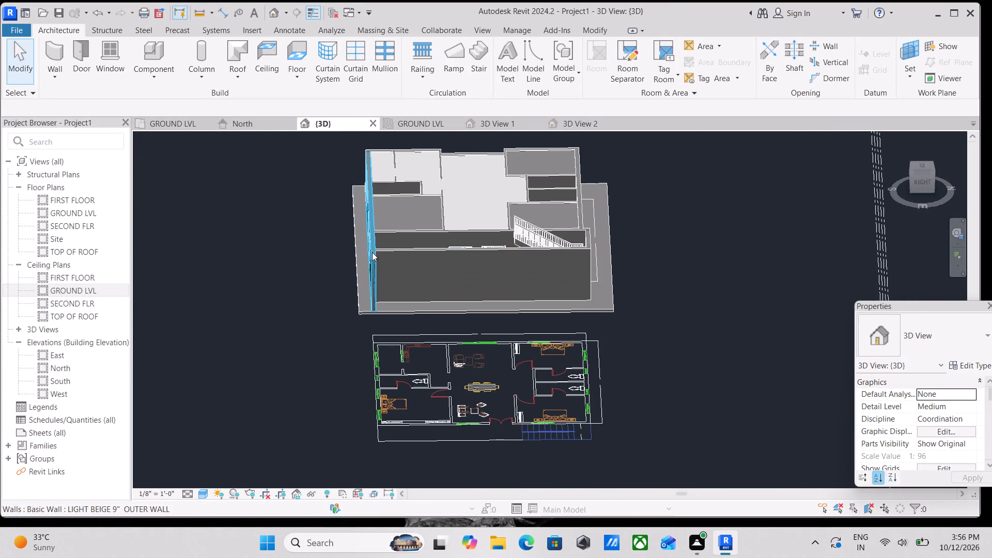
{"action": "middle_click_drag", "start_coordinate": [395, 297], "coordinate": [447, 252], "text": "shift"}
{"action": "scroll", "coordinate": [395, 297], "scroll_direction": "up", "scroll_amount": 1, "text": "shift"}
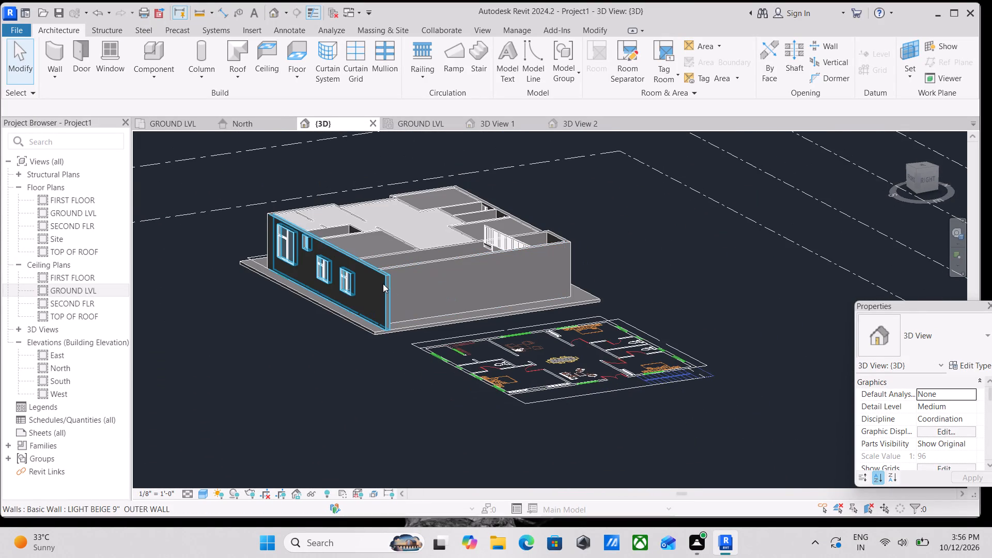
Adjust the veranda end of the windowed master bedroom outer wall to bring it roughly in line with the new veranda wall.
{"action": "left_click", "coordinate": [384, 283]}
{"action": "scroll", "coordinate": [385, 308], "scroll_direction": "up", "scroll_amount": 3}
{"action": "scroll", "coordinate": [388, 352], "scroll_direction": "up", "scroll_amount": 6}
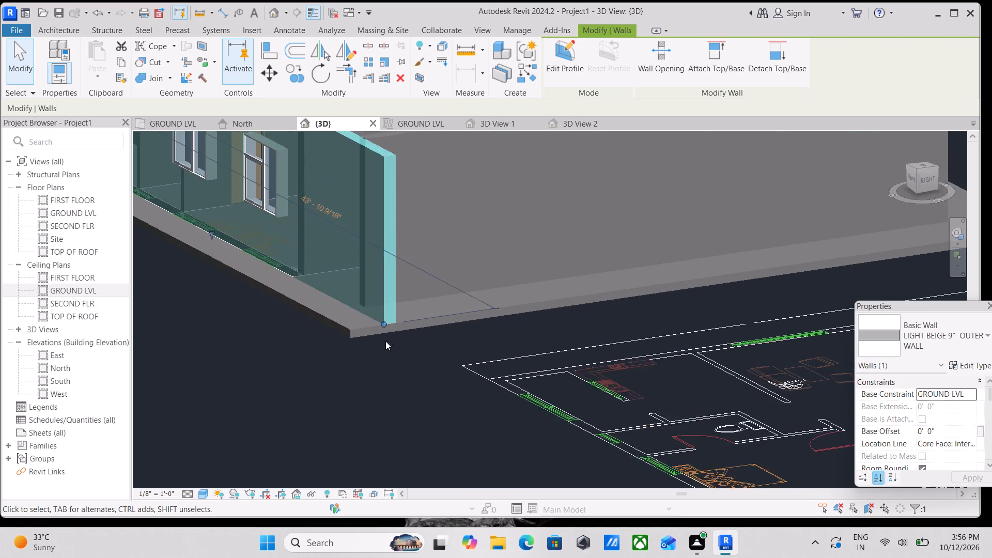
{"action": "left_click_drag", "start_coordinate": [383, 319], "coordinate": [373, 311]}
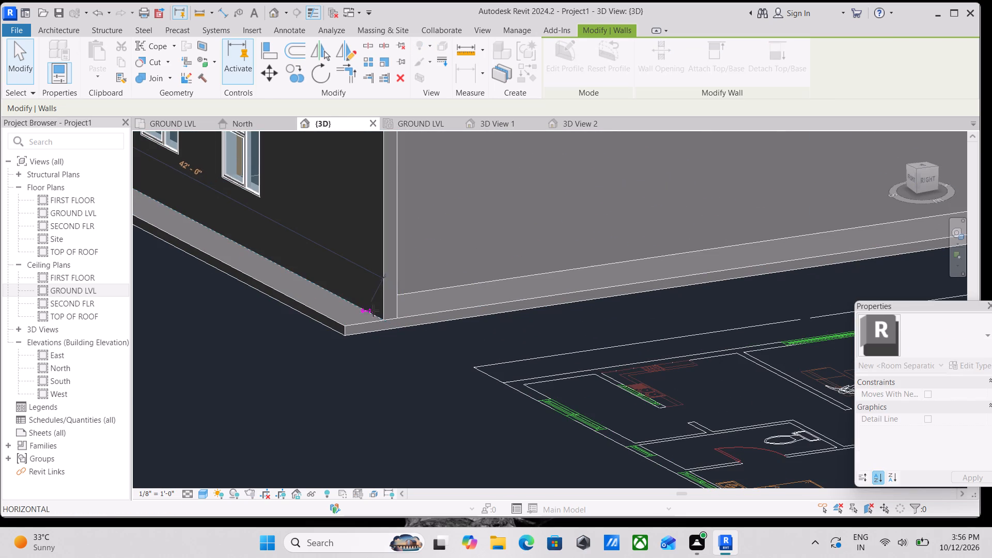
{"action": "left_click_drag", "start_coordinate": [373, 311], "coordinate": [357, 302]}
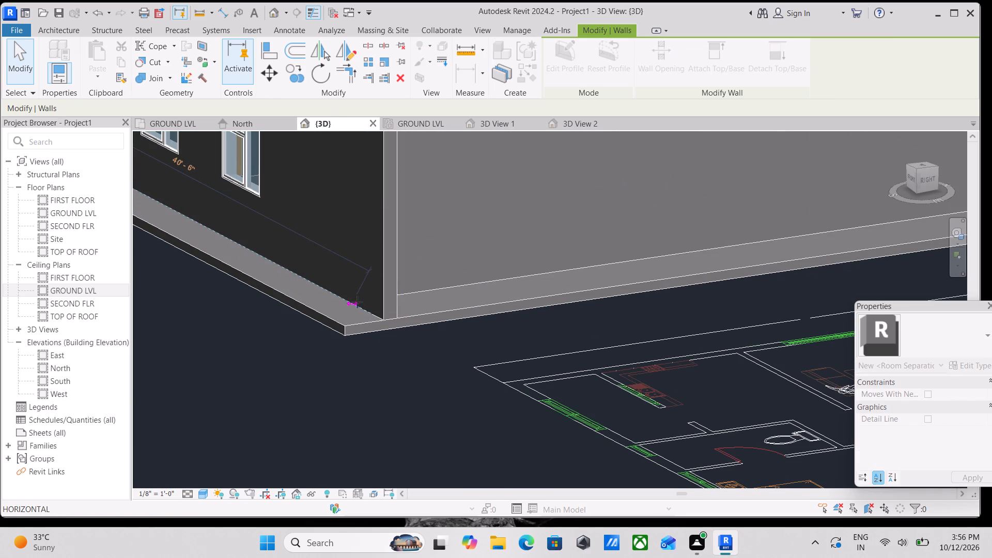
{"action": "left_click_drag", "start_coordinate": [357, 302], "coordinate": [354, 300]}
{"action": "scroll", "coordinate": [354, 300], "scroll_direction": "up", "scroll_amount": 7}
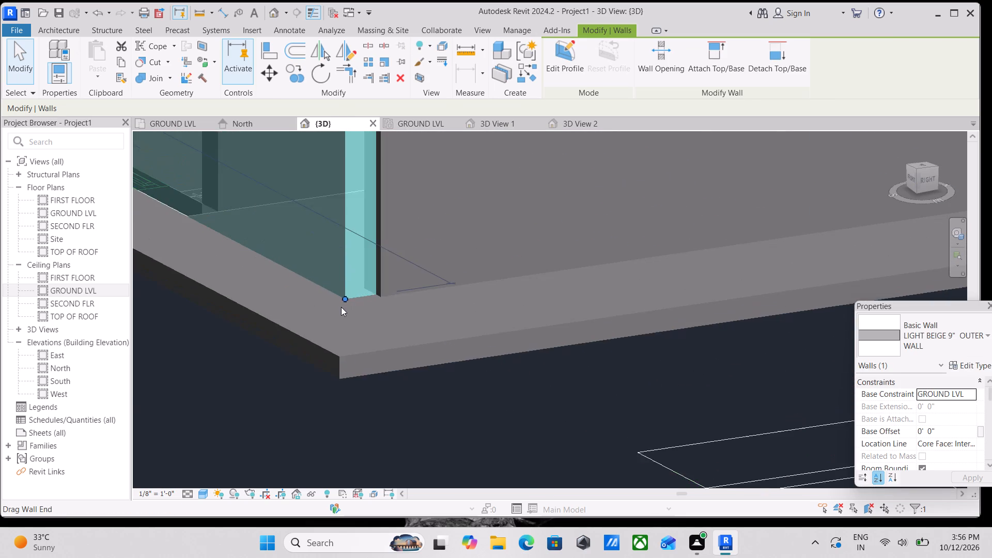
{"action": "scroll", "coordinate": [341, 307], "scroll_direction": "up", "scroll_amount": 6}
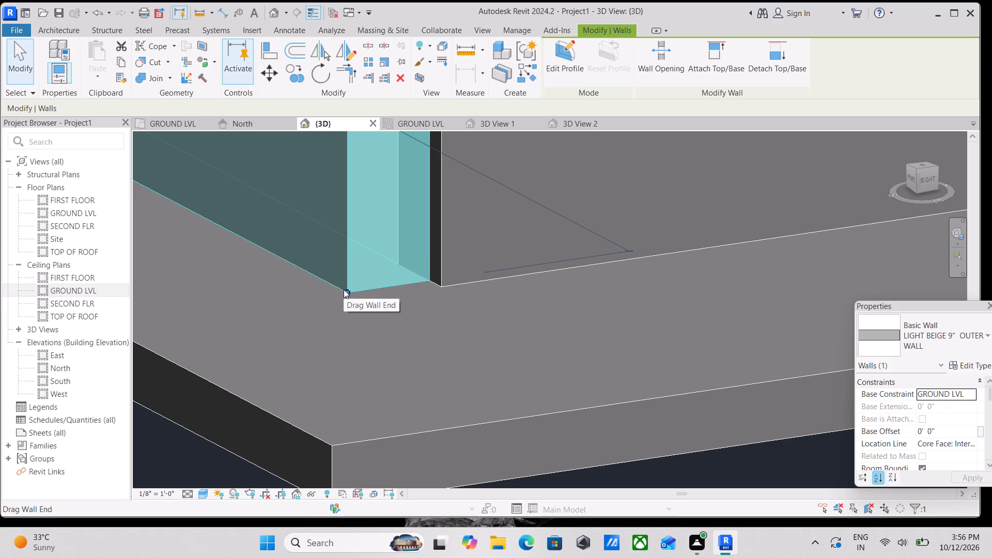
{"action": "left_click_drag", "start_coordinate": [344, 289], "coordinate": [363, 306]}
{"action": "key", "text": "Escape"}
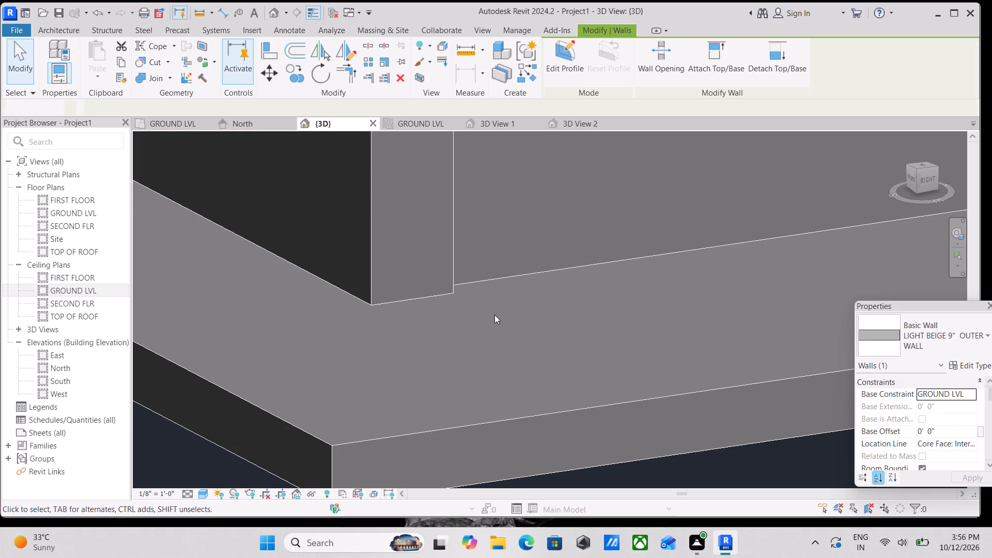
Fine-tune the same windowed wall's end at the veranda corner to sit flush with the long veranda wall's outer face.
{"action": "middle_click_drag", "start_coordinate": [519, 328], "coordinate": [463, 324], "text": "shift"}
{"action": "scroll", "coordinate": [464, 323], "scroll_direction": "down", "scroll_amount": 8}
{"action": "middle_click_drag", "start_coordinate": [464, 337], "coordinate": [467, 441]}
{"action": "middle_click", "coordinate": [463, 321]}
{"action": "middle_click_drag", "start_coordinate": [463, 321], "coordinate": [482, 331]}
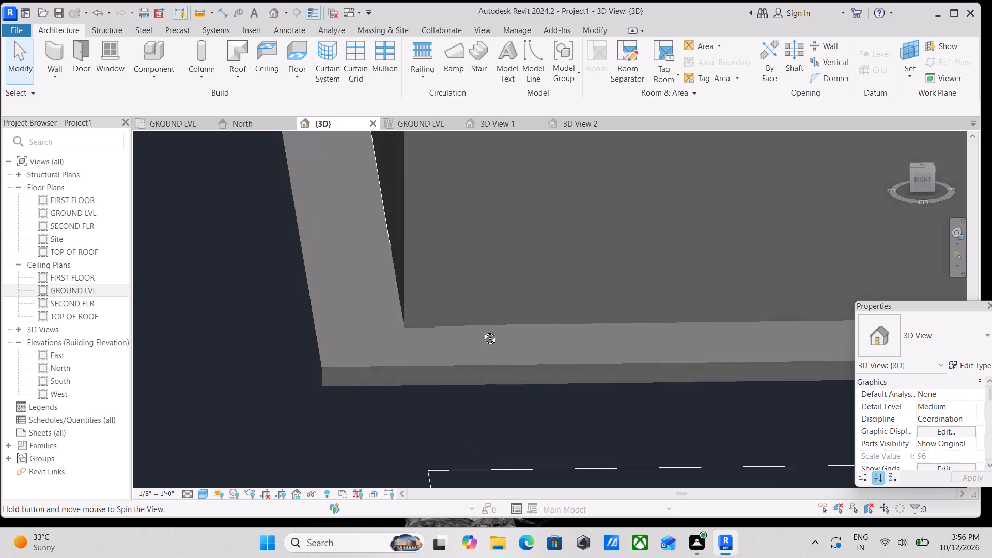
{"action": "middle_click_drag", "start_coordinate": [482, 331], "coordinate": [505, 345]}
{"action": "scroll", "coordinate": [439, 349], "scroll_direction": "up", "scroll_amount": 1}
{"action": "left_click", "coordinate": [435, 366]}
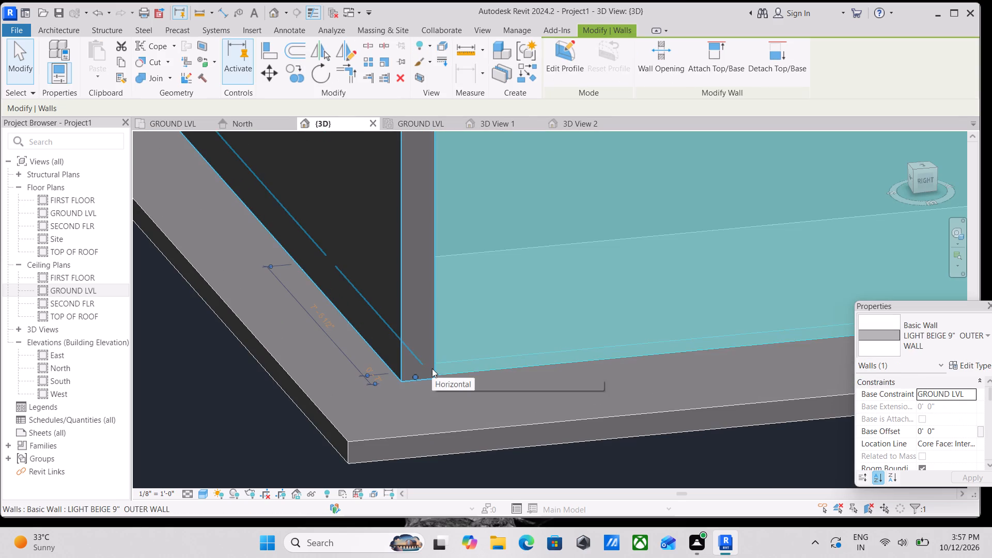
{"action": "scroll", "coordinate": [432, 368], "scroll_direction": "up", "scroll_amount": 4}
{"action": "key", "text": "Escape"}
{"action": "left_click", "coordinate": [436, 383]}
{"action": "scroll", "coordinate": [433, 384], "scroll_direction": "up", "scroll_amount": 4}
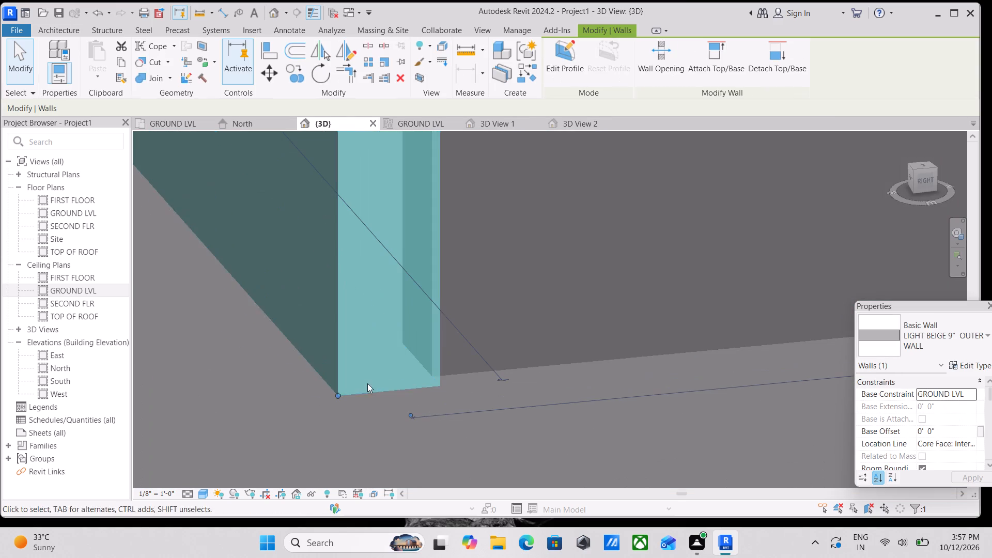
{"action": "left_click_drag", "start_coordinate": [336, 395], "coordinate": [329, 388]}
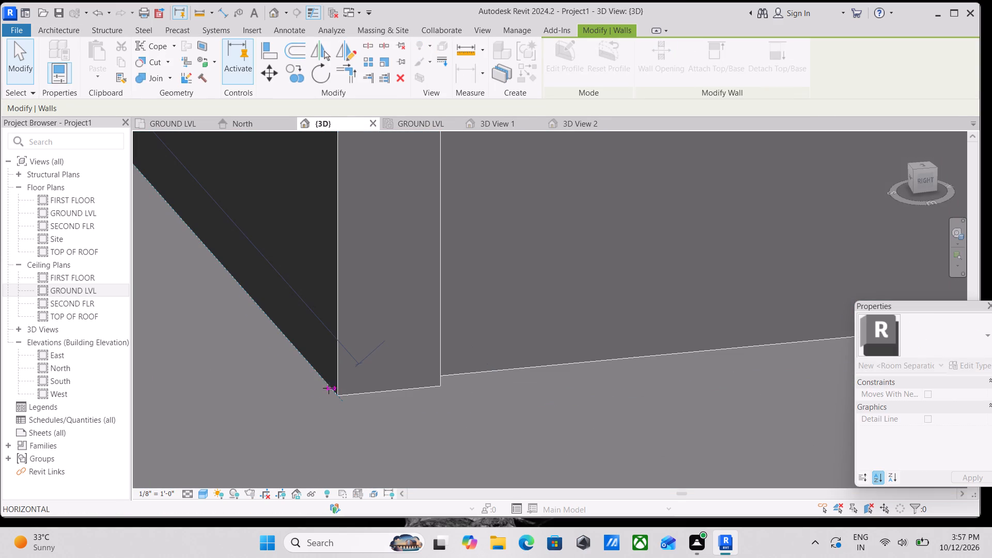
{"action": "left_click_drag", "start_coordinate": [329, 388], "coordinate": [327, 383]}
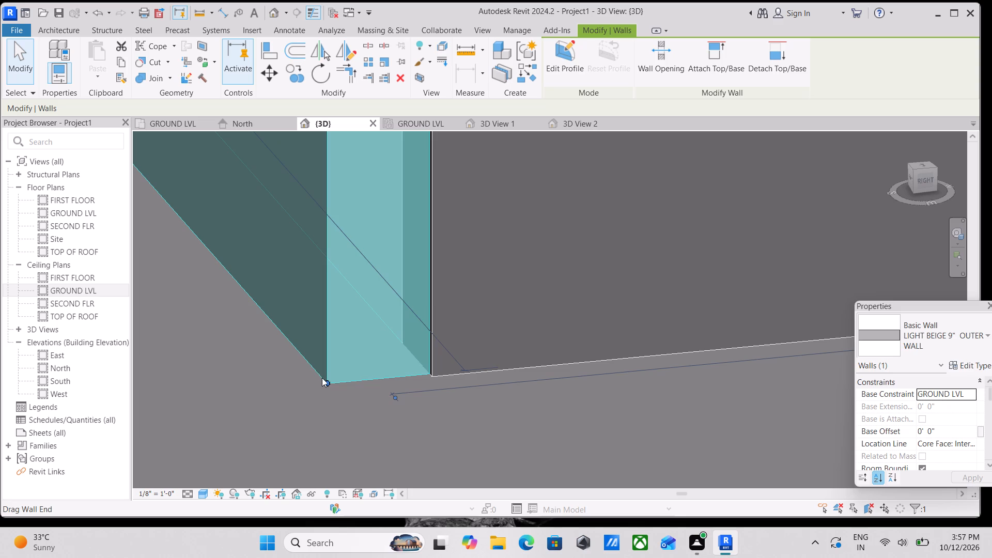
{"action": "left_click_drag", "start_coordinate": [323, 379], "coordinate": [328, 388]}
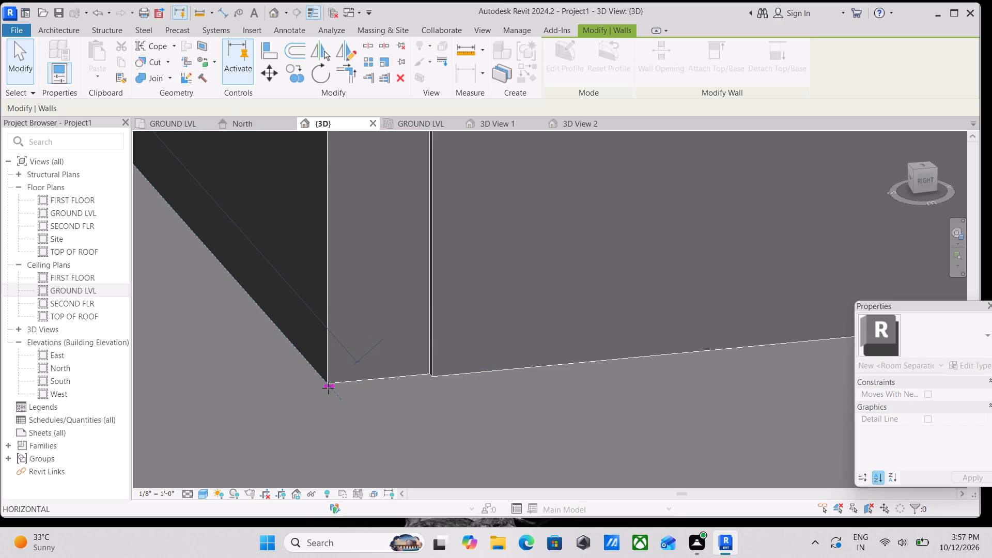
{"action": "left_click_drag", "start_coordinate": [328, 388], "coordinate": [329, 389]}
{"action": "key", "text": "Escape"}
Adjust the staircase end wall's outer end so it joins the long veranda wall flush at the corner.
{"action": "scroll", "coordinate": [400, 338], "scroll_direction": "down", "scroll_amount": 4}
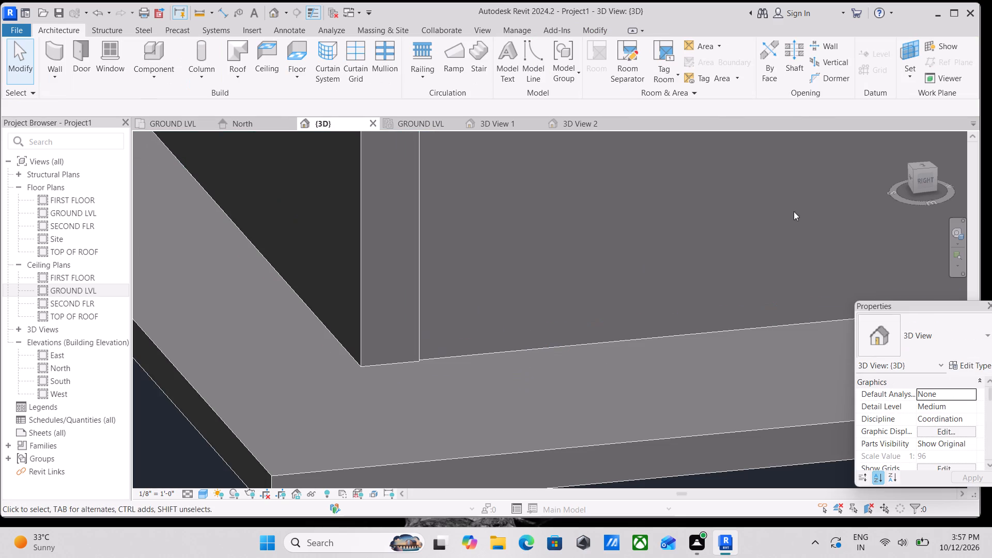
{"action": "left_click", "coordinate": [913, 183]}
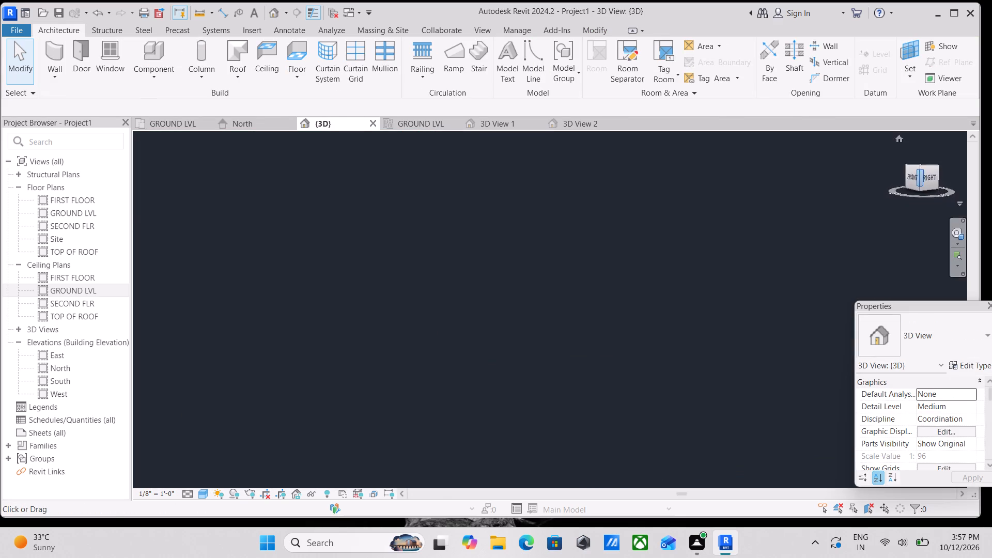
{"action": "scroll", "coordinate": [595, 317], "scroll_direction": "up", "scroll_amount": 5}
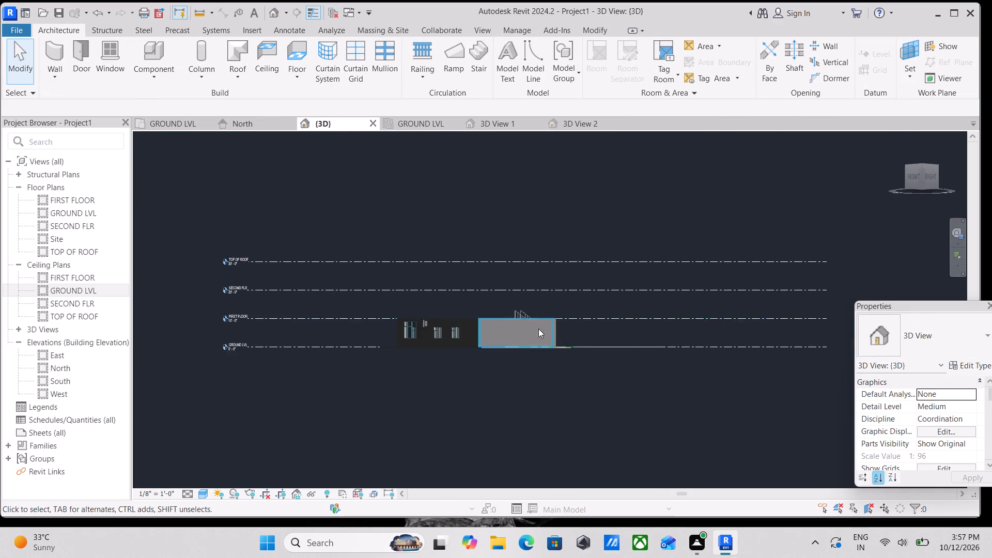
{"action": "scroll", "coordinate": [538, 329], "scroll_direction": "up", "scroll_amount": 3}
{"action": "left_click", "coordinate": [927, 173]}
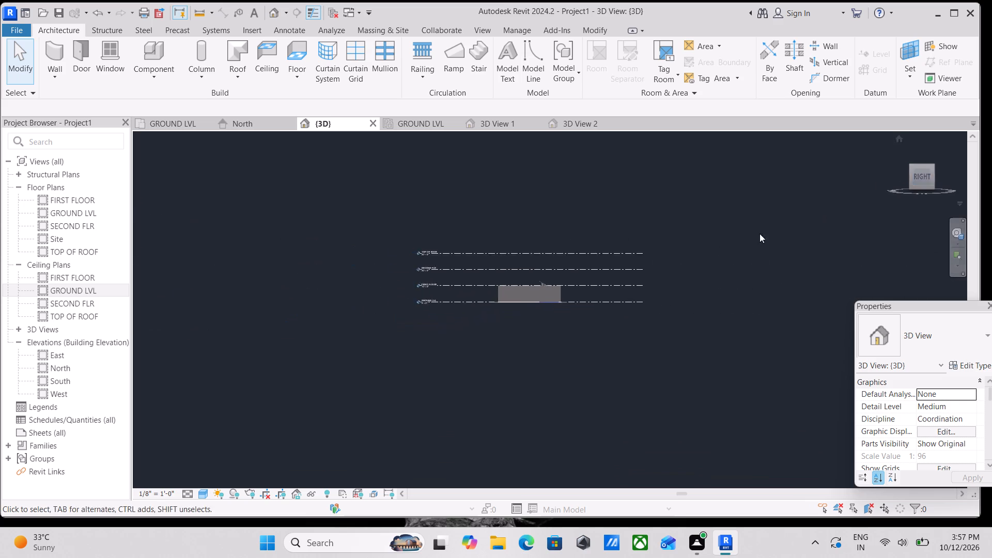
{"action": "scroll", "coordinate": [684, 264], "scroll_direction": "up", "scroll_amount": 14}
{"action": "left_click", "coordinate": [607, 390]}
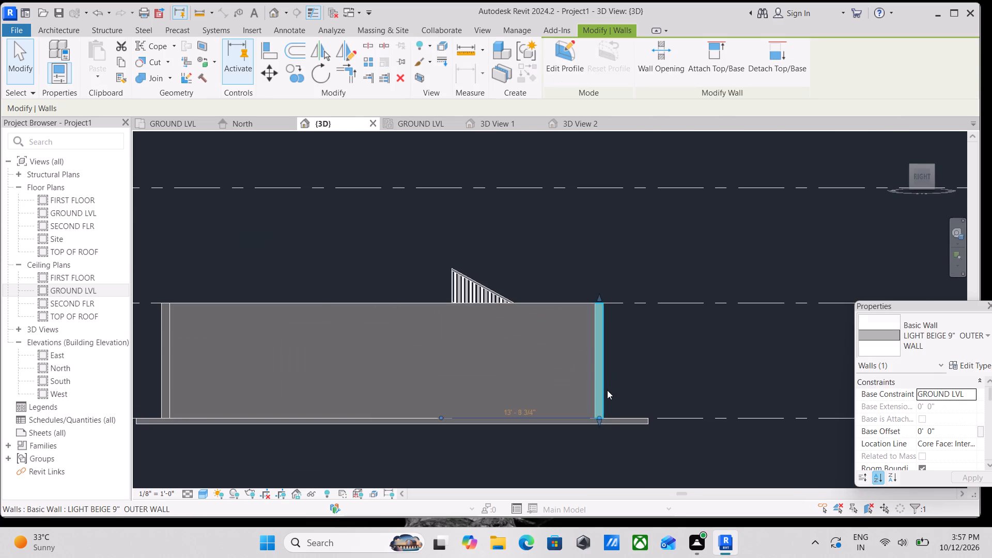
{"action": "scroll", "coordinate": [599, 424], "scroll_direction": "up", "scroll_amount": 13}
{"action": "scroll", "coordinate": [614, 353], "scroll_direction": "up", "scroll_amount": 5}
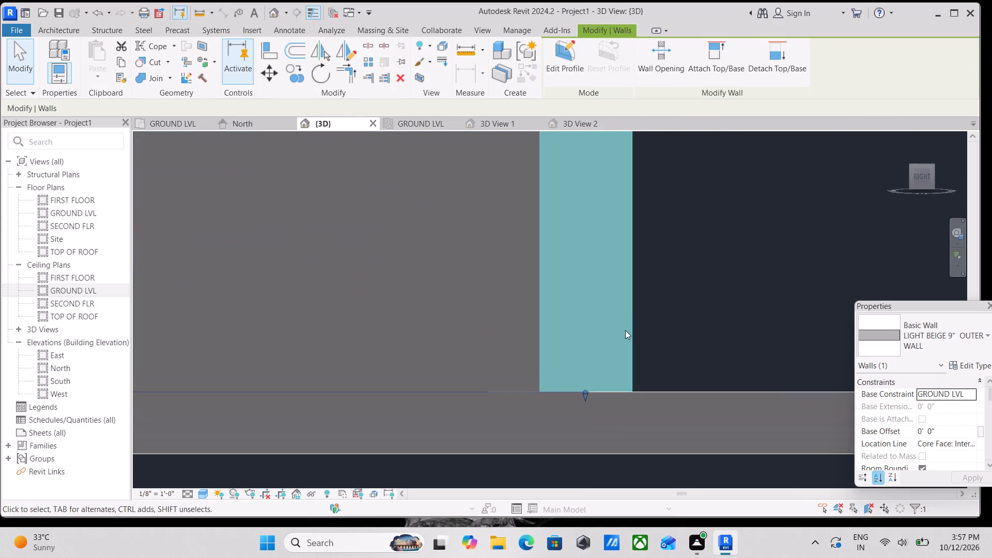
{"action": "middle_click_drag", "start_coordinate": [647, 318], "coordinate": [632, 349], "text": "shift"}
{"action": "scroll", "coordinate": [631, 349], "scroll_direction": "down", "scroll_amount": 4}
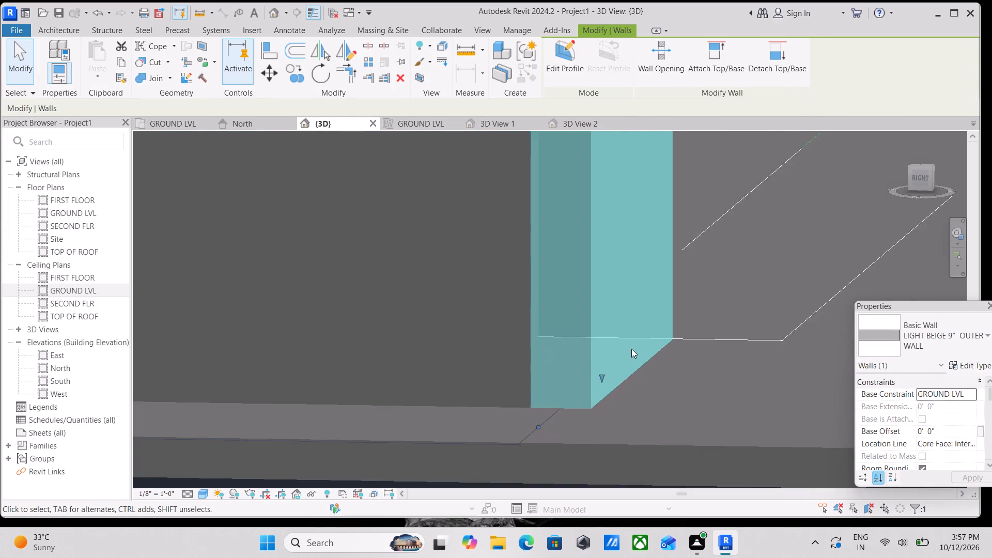
{"action": "scroll", "coordinate": [631, 349], "scroll_direction": "down", "scroll_amount": 6}
{"action": "middle_click_drag", "start_coordinate": [657, 338], "coordinate": [657, 389]}
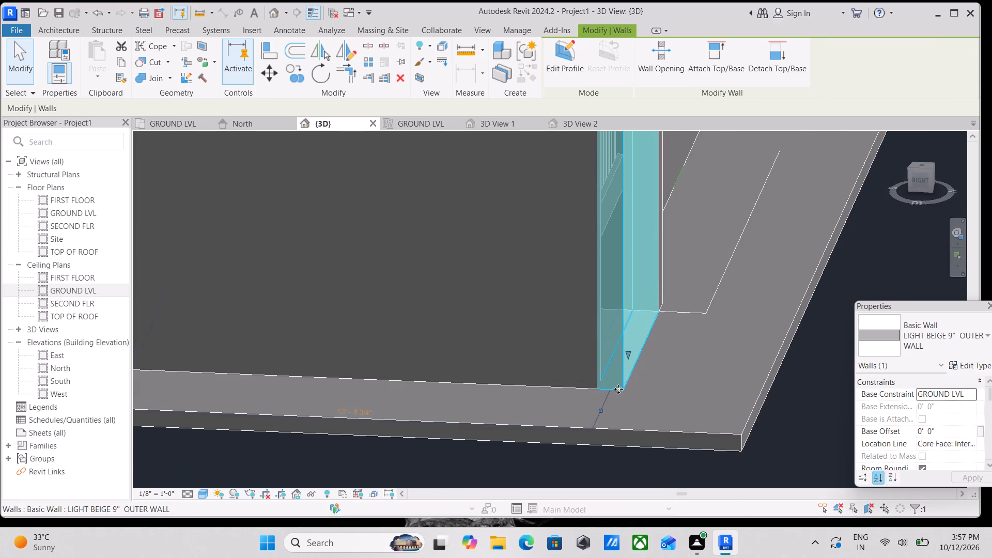
{"action": "scroll", "coordinate": [618, 390], "scroll_direction": "up", "scroll_amount": 3}
{"action": "key", "text": "Escape"}
{"action": "left_click", "coordinate": [627, 372]}
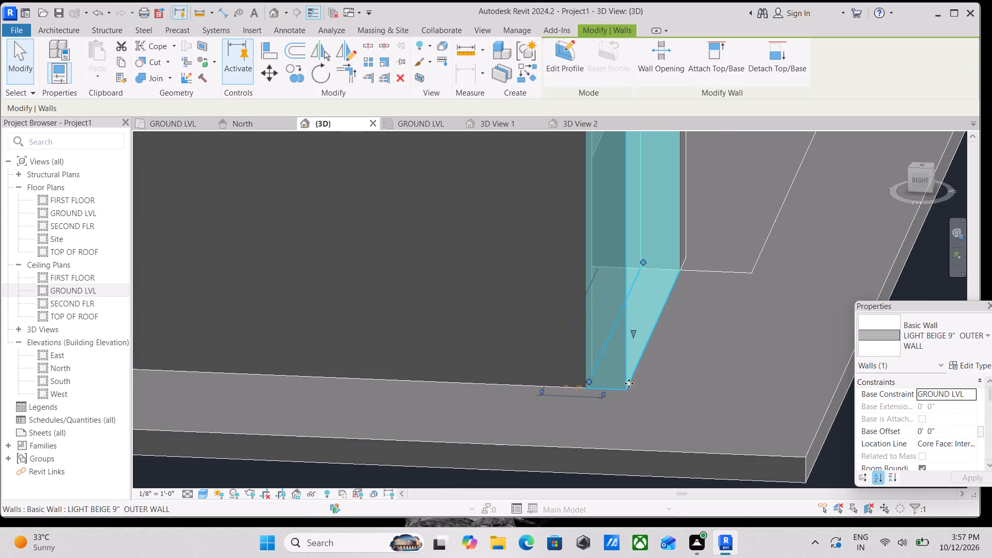
{"action": "left_click", "coordinate": [603, 393]}
{"action": "left_click_drag", "start_coordinate": [591, 382], "coordinate": [598, 384]}
{"action": "key", "text": "Escape"}
{"action": "scroll", "coordinate": [621, 351], "scroll_direction": "down", "scroll_amount": 4}
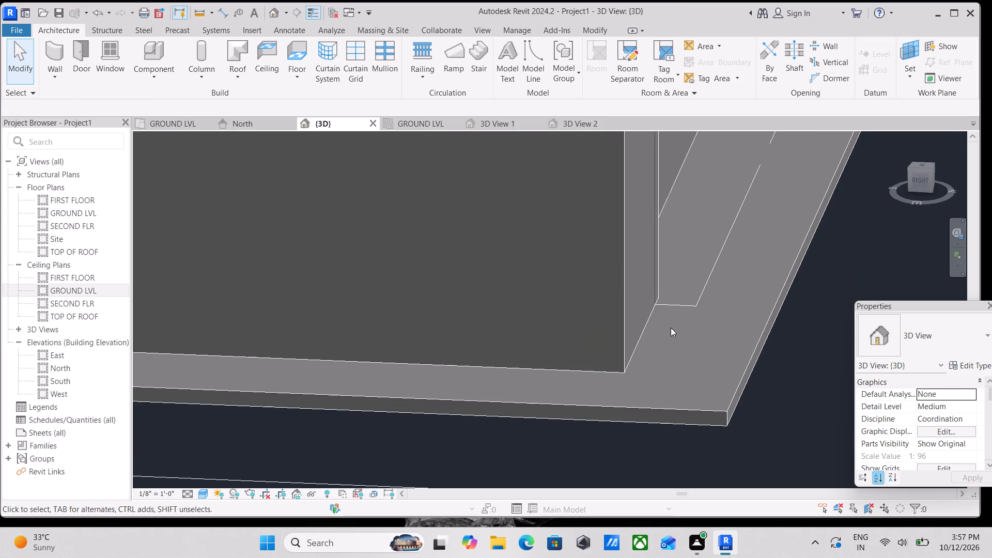
Examine the staircase corner and the long veranda wall in 3D from the outside.
{"action": "middle_click_drag", "start_coordinate": [672, 326], "coordinate": [470, 347], "text": "shift"}
{"action": "middle_click_drag", "start_coordinate": [625, 337], "coordinate": [591, 347], "text": "shift"}
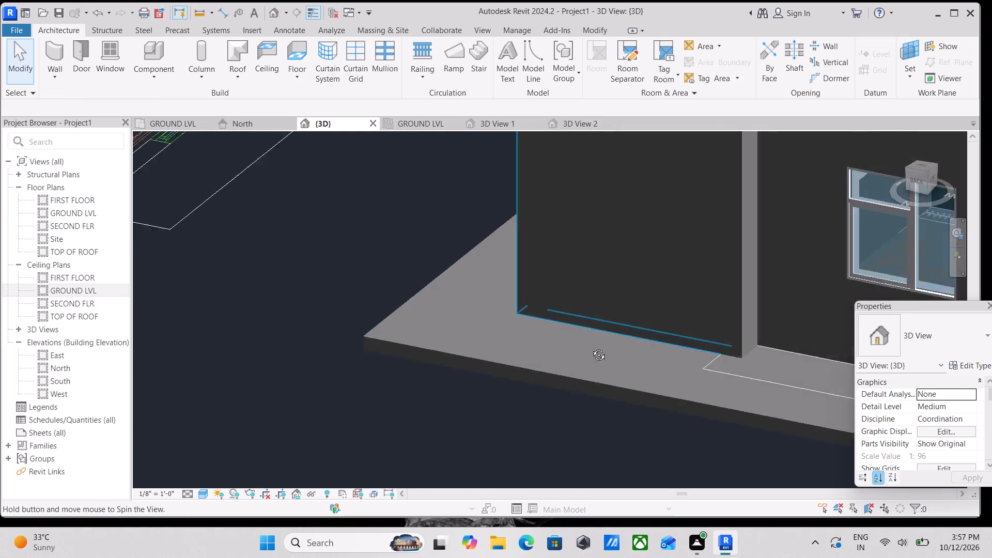
{"action": "middle_click_drag", "start_coordinate": [591, 347], "coordinate": [594, 370], "text": "shift"}
{"action": "scroll", "coordinate": [626, 358], "scroll_direction": "down", "scroll_amount": 8}
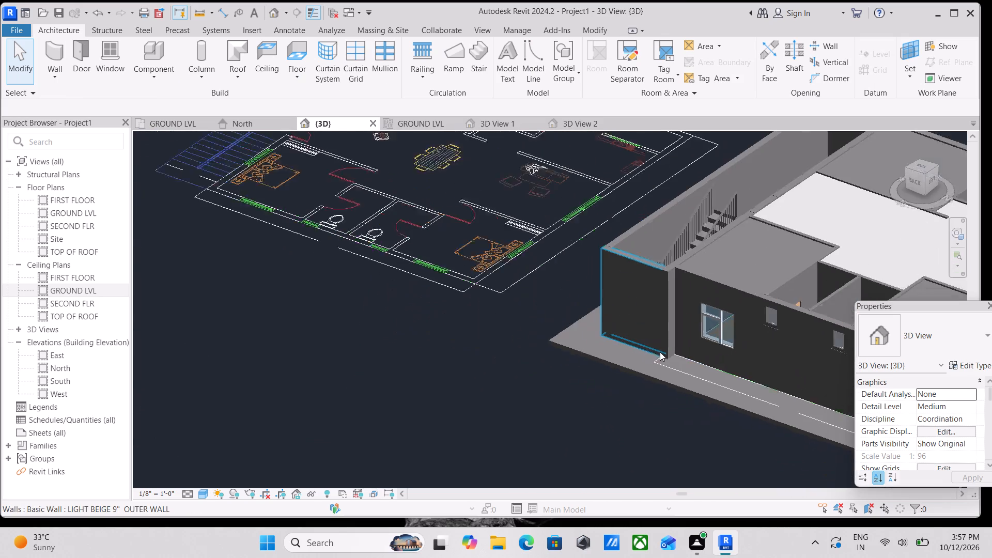
{"action": "scroll", "coordinate": [660, 352], "scroll_direction": "down", "scroll_amount": 2}
{"action": "scroll", "coordinate": [663, 353], "scroll_direction": "up", "scroll_amount": 4}
{"action": "middle_click_drag", "start_coordinate": [615, 346], "coordinate": [813, 339], "text": "shift"}
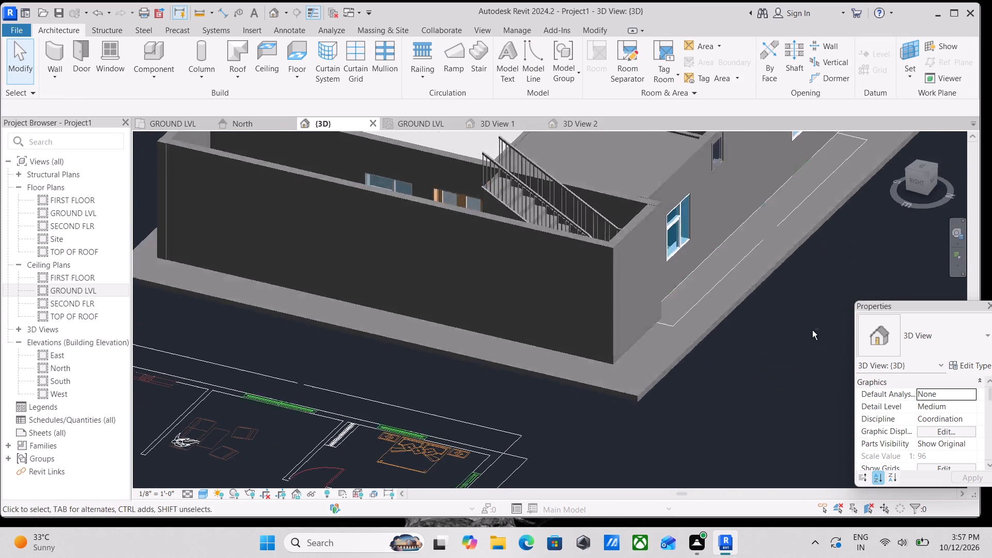
Nudge the windowed outer wall's end at the veranda corner to line up with the long veranda wall's outer face.
{"action": "middle_click_drag", "start_coordinate": [620, 328], "coordinate": [720, 327], "text": "shift"}
{"action": "middle_click_drag", "start_coordinate": [588, 353], "coordinate": [670, 307], "text": "shift"}
{"action": "middle_click_drag", "start_coordinate": [598, 377], "coordinate": [624, 243]}
{"action": "scroll", "coordinate": [520, 343], "scroll_direction": "up", "scroll_amount": 12}
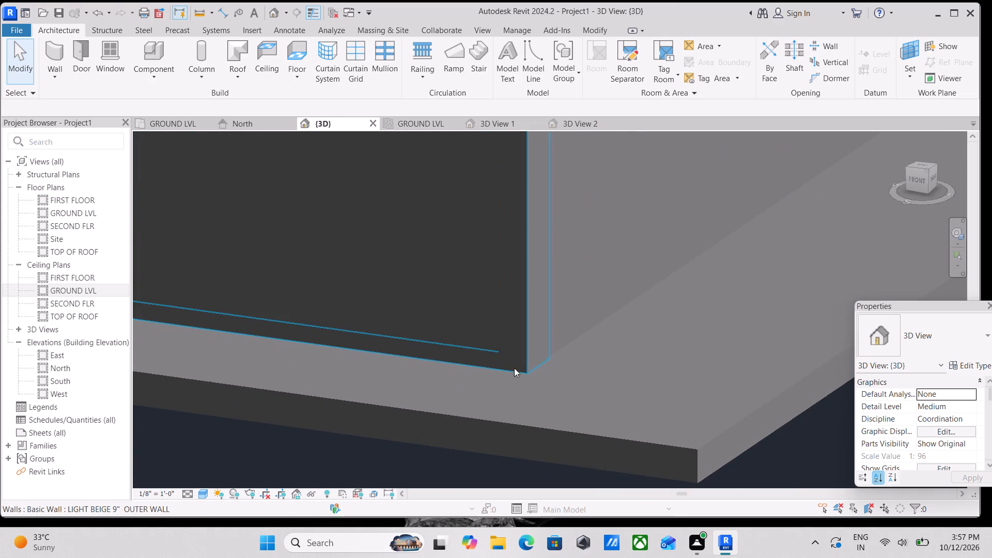
{"action": "left_click", "coordinate": [529, 361]}
{"action": "scroll", "coordinate": [539, 371], "scroll_direction": "up", "scroll_amount": 10}
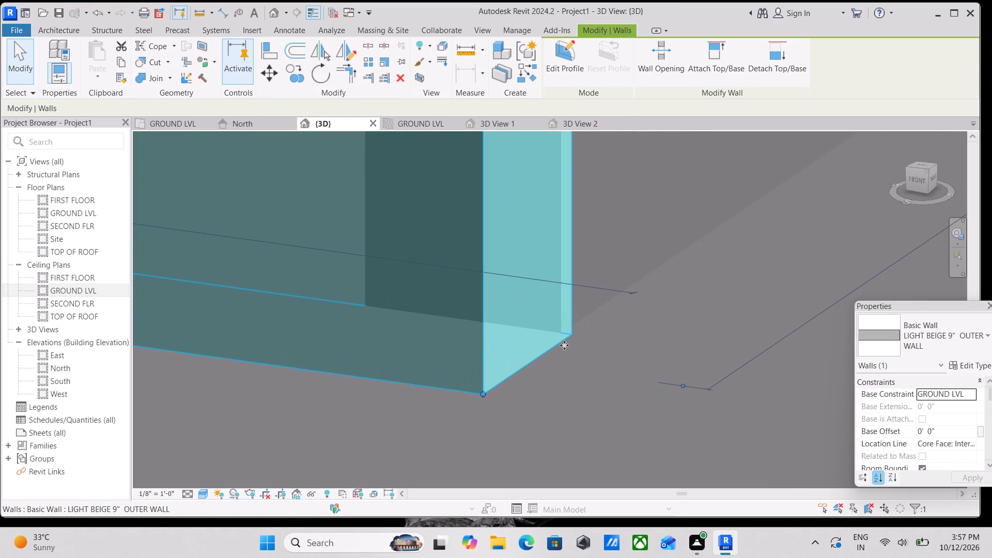
{"action": "left_click_drag", "start_coordinate": [482, 395], "coordinate": [481, 387]}
{"action": "middle_click_drag", "start_coordinate": [531, 396], "coordinate": [559, 390], "text": "shift"}
{"action": "scroll", "coordinate": [570, 382], "scroll_direction": "down", "scroll_amount": 5}
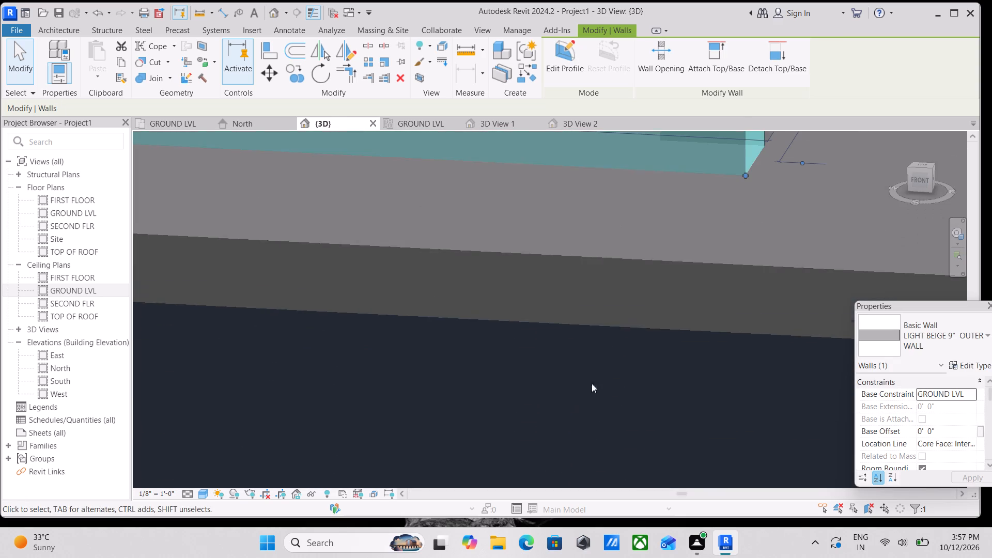
Check the windowed outer wall's veranda corner from the front and close up.
{"action": "left_click", "coordinate": [920, 180]}
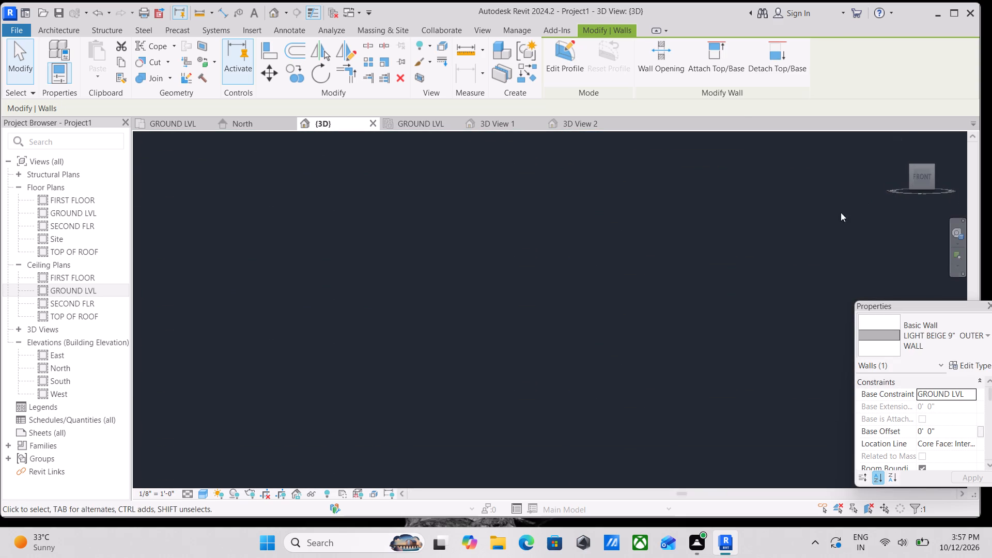
{"action": "scroll", "coordinate": [671, 292], "scroll_direction": "up", "scroll_amount": 4}
{"action": "key", "text": "Escape"}
{"action": "scroll", "coordinate": [733, 359], "scroll_direction": "up", "scroll_amount": 6}
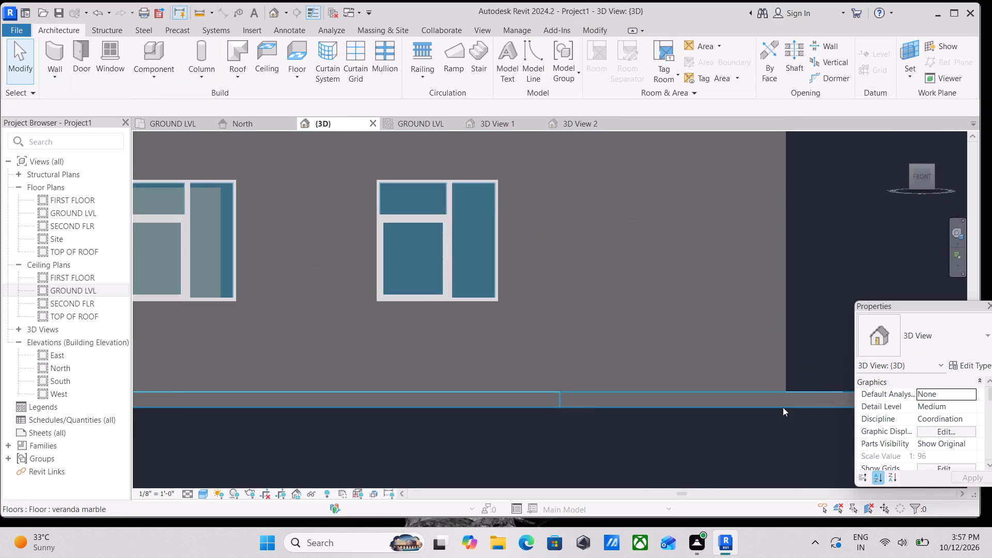
{"action": "left_click", "coordinate": [786, 372]}
{"action": "scroll", "coordinate": [786, 380], "scroll_direction": "up", "scroll_amount": 6}
{"action": "scroll", "coordinate": [787, 368], "scroll_direction": "down", "scroll_amount": 3}
{"action": "key", "text": "Escape"}
{"action": "left_click", "coordinate": [780, 341]}
{"action": "scroll", "coordinate": [780, 377], "scroll_direction": "up", "scroll_amount": 8}
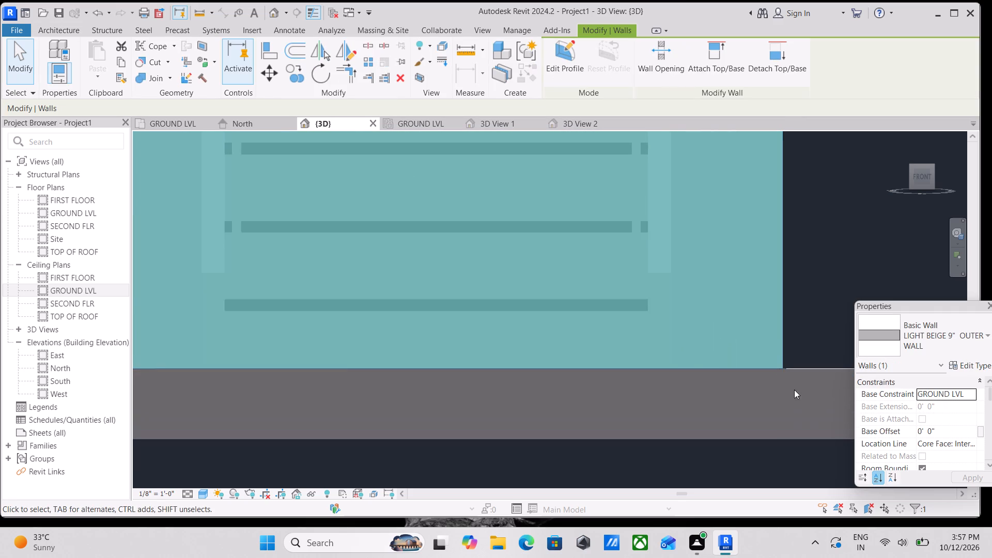
{"action": "middle_click_drag", "start_coordinate": [737, 378], "coordinate": [713, 400], "text": "shift"}
{"action": "scroll", "coordinate": [713, 400], "scroll_direction": "up", "scroll_amount": 1, "text": "shift"}
{"action": "scroll", "coordinate": [713, 400], "scroll_direction": "down", "scroll_amount": 4}
{"action": "key", "text": "Escape"}
{"action": "scroll", "coordinate": [716, 396], "scroll_direction": "down", "scroll_amount": 4}
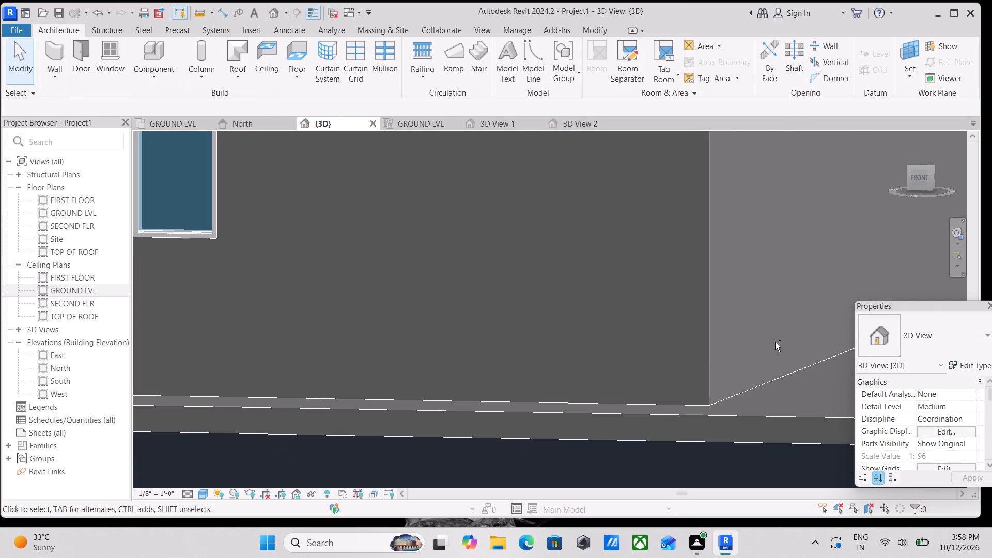
Examine the enclosed veranda, staircase and surrounding outer walls in 3D from above.
{"action": "middle_click_drag", "start_coordinate": [775, 342], "coordinate": [683, 404], "text": "shift"}
{"action": "scroll", "coordinate": [680, 407], "scroll_direction": "down", "scroll_amount": 6}
{"action": "middle_click_drag", "start_coordinate": [677, 406], "coordinate": [648, 457], "text": "shift"}
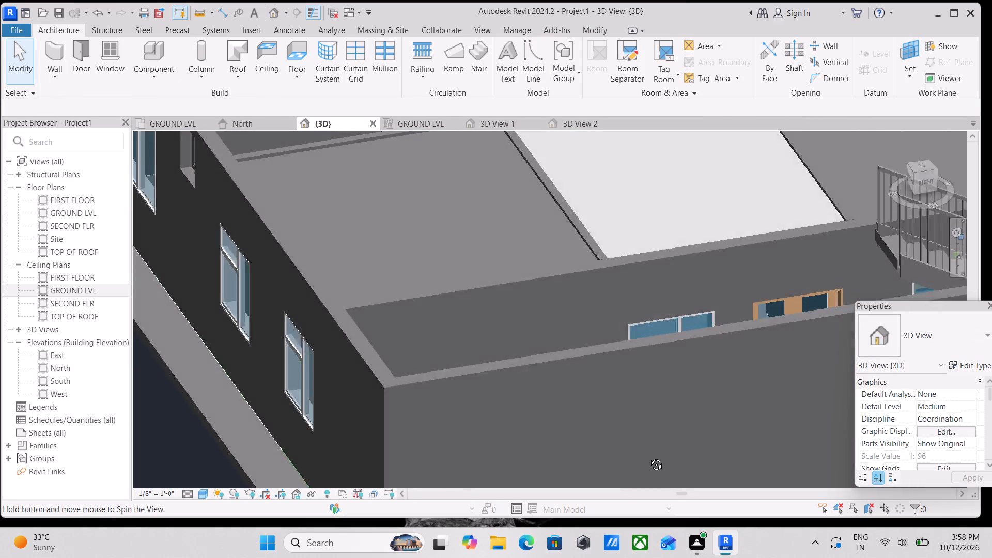
{"action": "middle_click_drag", "start_coordinate": [648, 457], "coordinate": [642, 466], "text": "shift"}
{"action": "scroll", "coordinate": [642, 466], "scroll_direction": "up", "scroll_amount": 1, "text": "shift"}
{"action": "scroll", "coordinate": [647, 453], "scroll_direction": "down", "scroll_amount": 3}
{"action": "middle_click_drag", "start_coordinate": [647, 453], "coordinate": [609, 433], "text": "shift"}
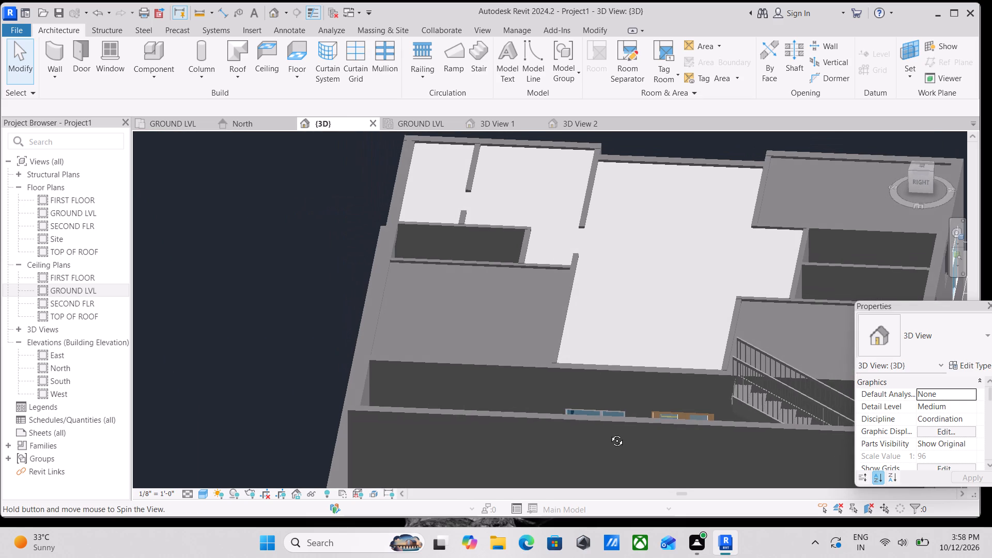
{"action": "middle_click_drag", "start_coordinate": [609, 433], "coordinate": [608, 438], "text": "shift"}
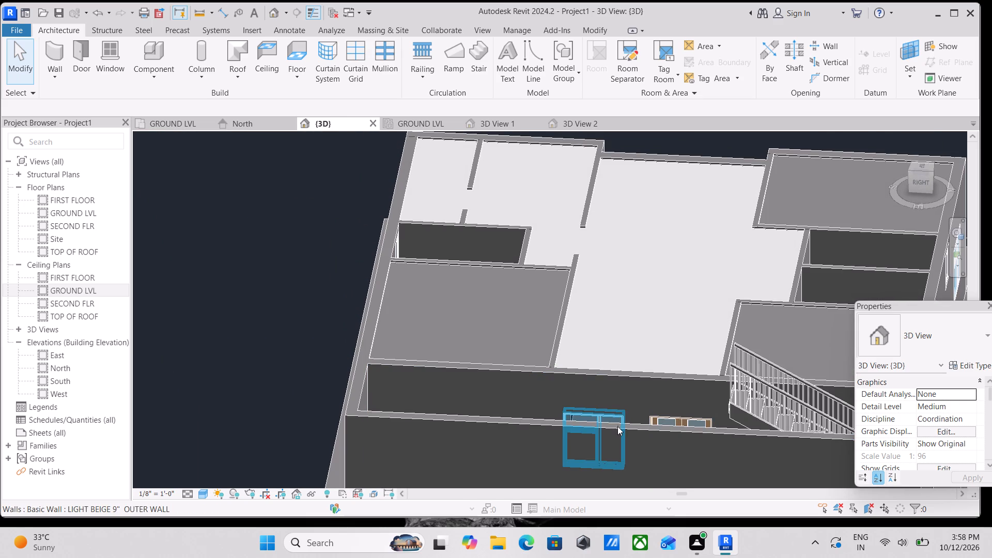
Detach the long veranda wall from the windowed outer wall by pulling its end back a short way toward the staircase.
{"action": "left_click", "coordinate": [636, 435]}
{"action": "scroll", "coordinate": [636, 435], "scroll_direction": "down", "scroll_amount": 3}
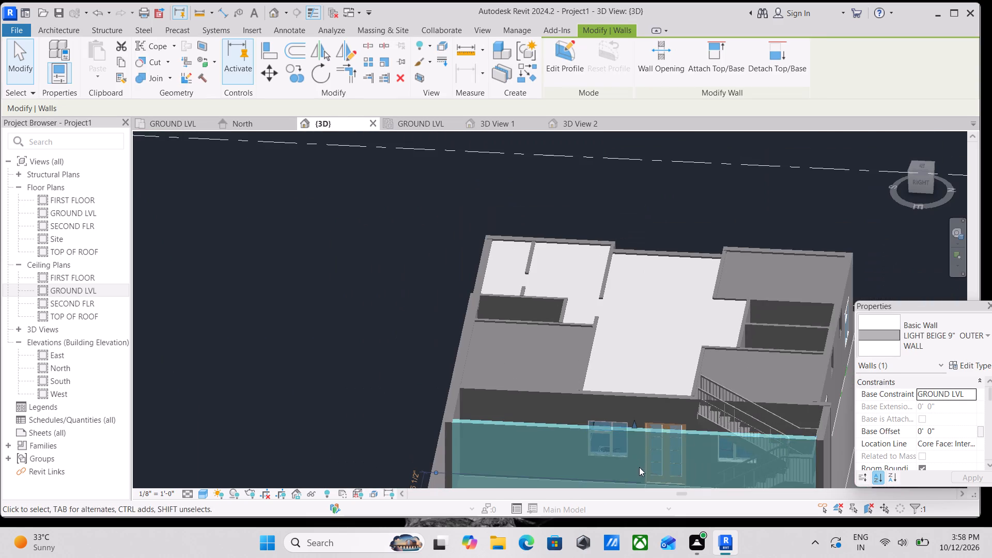
{"action": "middle_click_drag", "start_coordinate": [639, 467], "coordinate": [675, 343]}
{"action": "scroll", "coordinate": [526, 393], "scroll_direction": "up", "scroll_amount": 5}
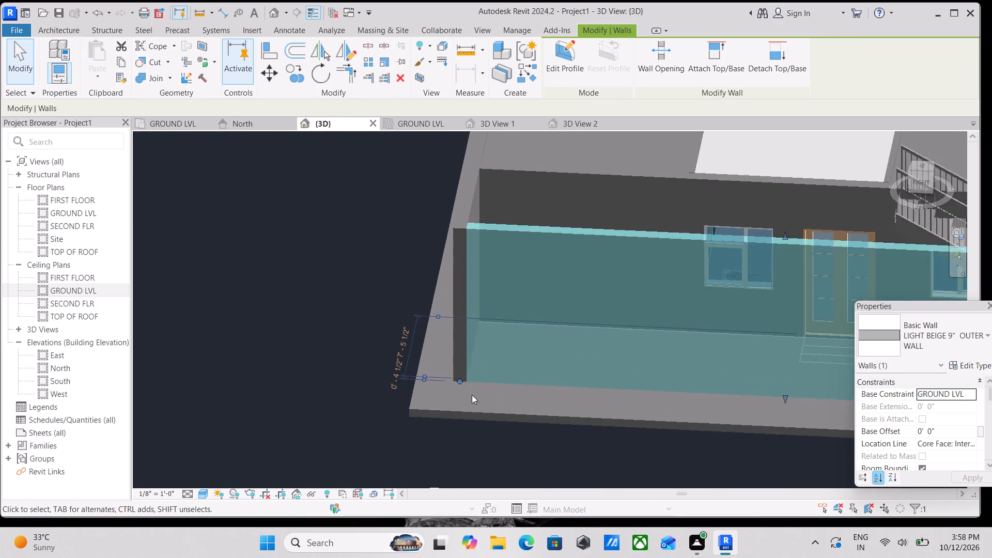
{"action": "scroll", "coordinate": [472, 395], "scroll_direction": "up", "scroll_amount": 11}
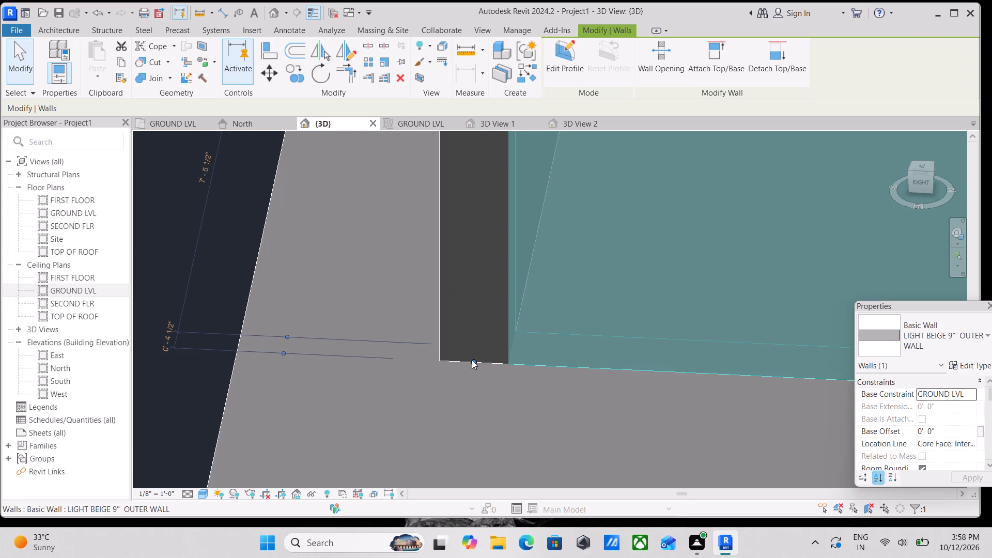
{"action": "left_click_drag", "start_coordinate": [472, 360], "coordinate": [576, 365]}
{"action": "scroll", "coordinate": [582, 368], "scroll_direction": "down", "scroll_amount": 5}
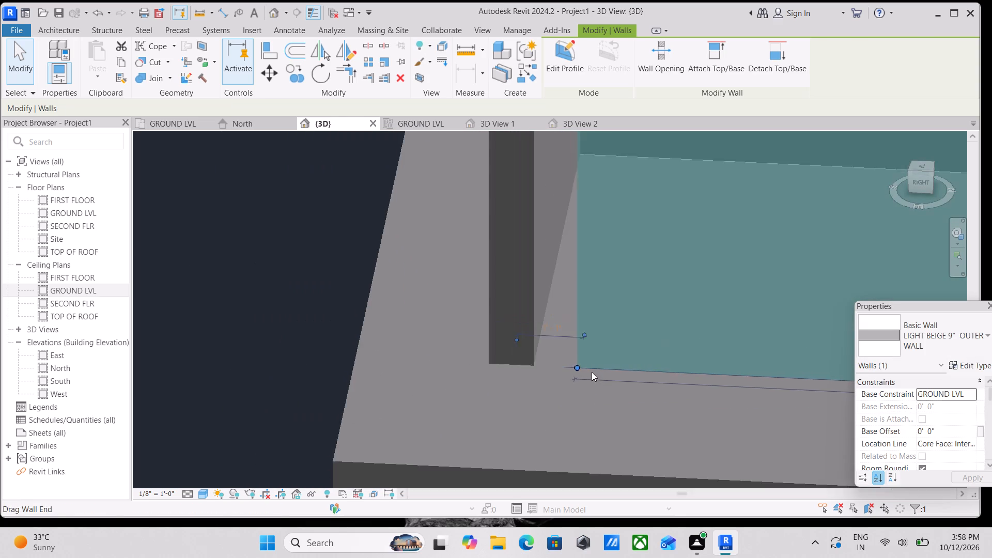
{"action": "scroll", "coordinate": [625, 380], "scroll_direction": "down", "scroll_amount": 4}
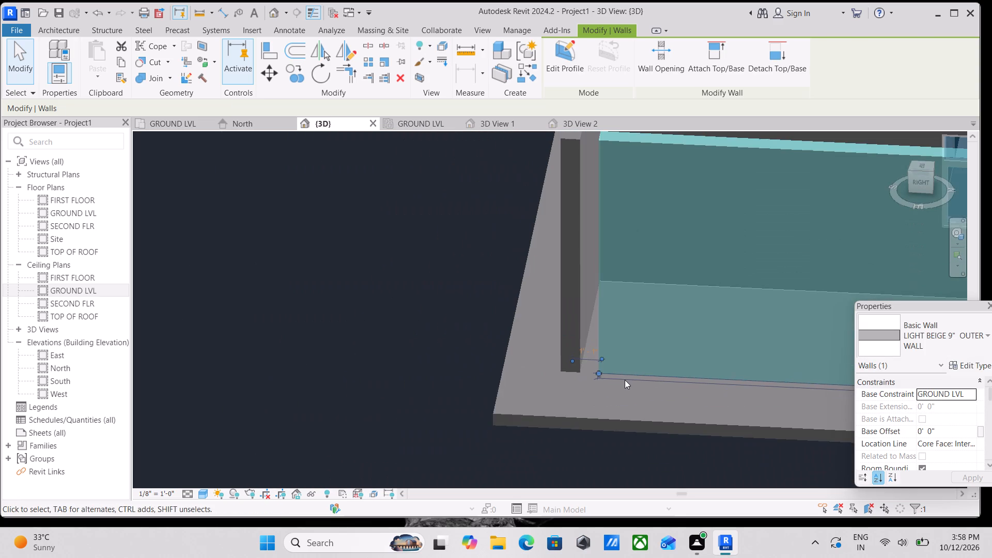
{"action": "scroll", "coordinate": [601, 377], "scroll_direction": "down", "scroll_amount": 3}
{"action": "scroll", "coordinate": [648, 387], "scroll_direction": "down", "scroll_amount": 1}
{"action": "middle_click_drag", "start_coordinate": [648, 387], "coordinate": [524, 345]}
Shorten the long veranda wall toward the staircase to about 14 feet, ending it in front of the entrance steps.
{"action": "left_click_drag", "start_coordinate": [480, 331], "coordinate": [668, 340]}
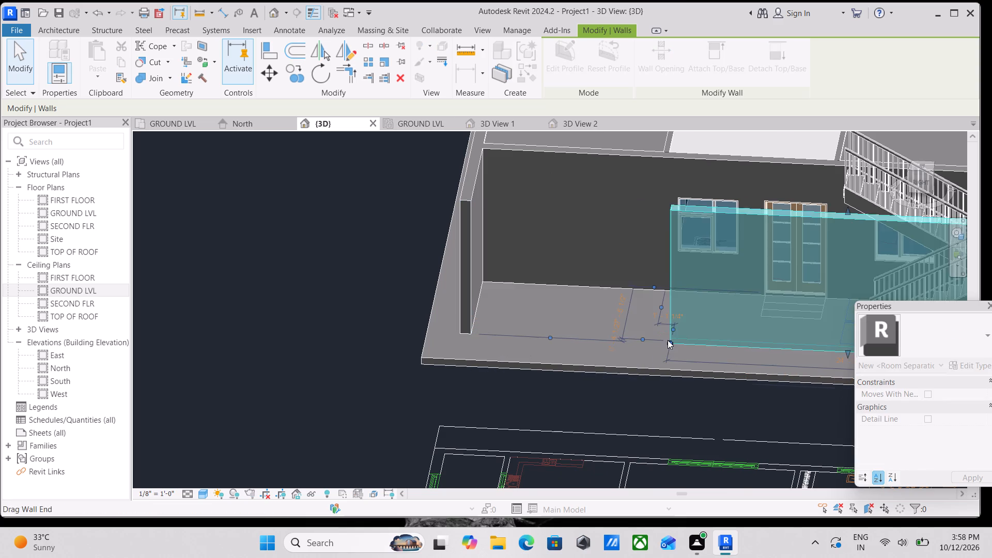
{"action": "scroll", "coordinate": [674, 344], "scroll_direction": "down", "scroll_amount": 3}
{"action": "middle_click_drag", "start_coordinate": [686, 349], "coordinate": [574, 344]}
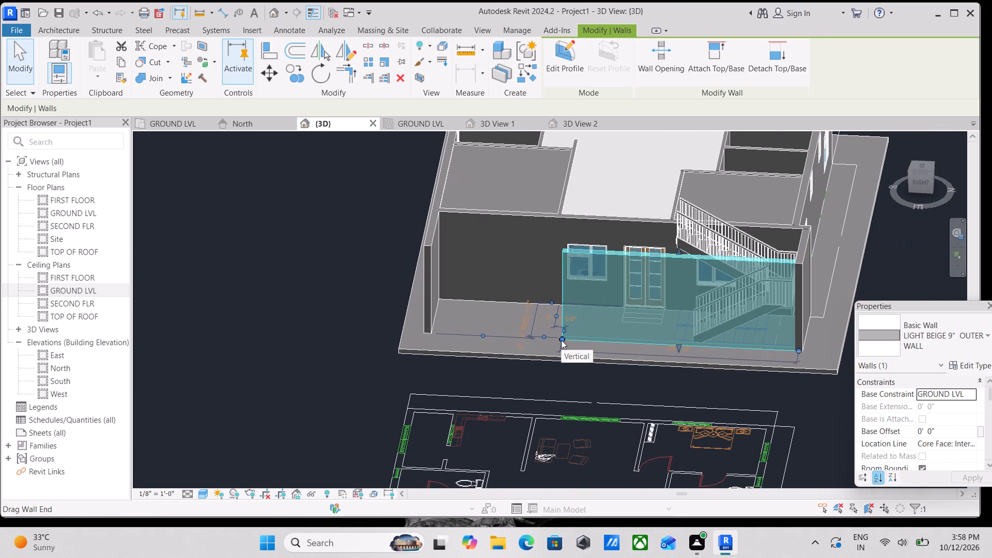
{"action": "left_click_drag", "start_coordinate": [561, 338], "coordinate": [660, 343]}
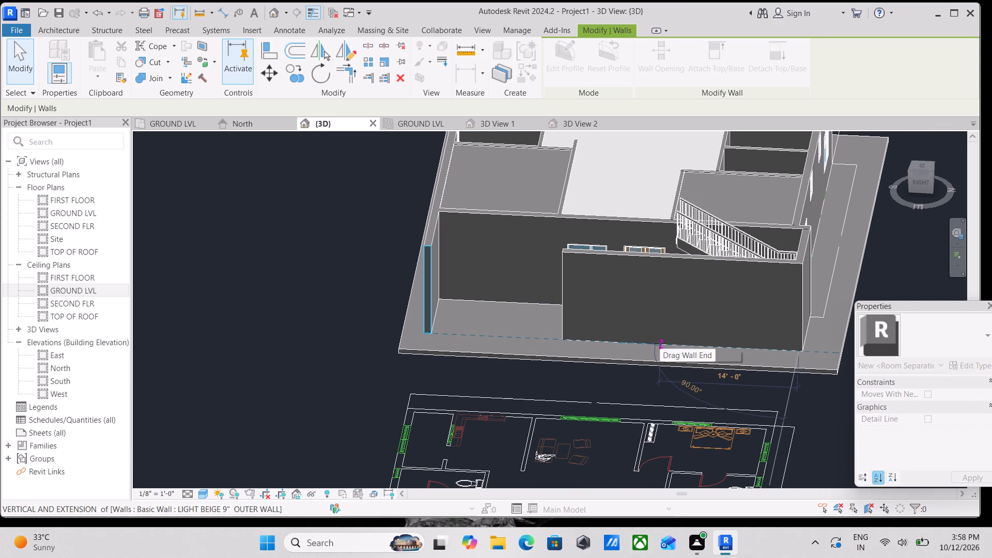
{"action": "left_click_drag", "start_coordinate": [660, 343], "coordinate": [657, 343]}
{"action": "scroll", "coordinate": [654, 344], "scroll_direction": "up", "scroll_amount": 3}
{"action": "key", "text": "Escape"}
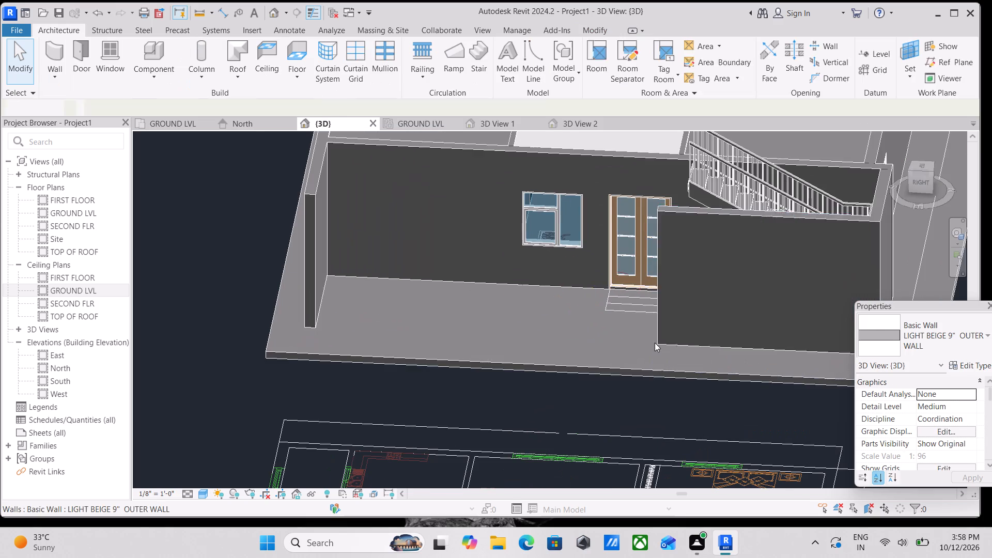
Shorten the long veranda wall further toward the staircase so its end clears the entrance steps and stops near the foot of the stairs.
{"action": "scroll", "coordinate": [655, 343], "scroll_direction": "up", "scroll_amount": 4}
{"action": "middle_click_drag", "start_coordinate": [665, 355], "coordinate": [650, 373]}
{"action": "left_click", "coordinate": [647, 339]}
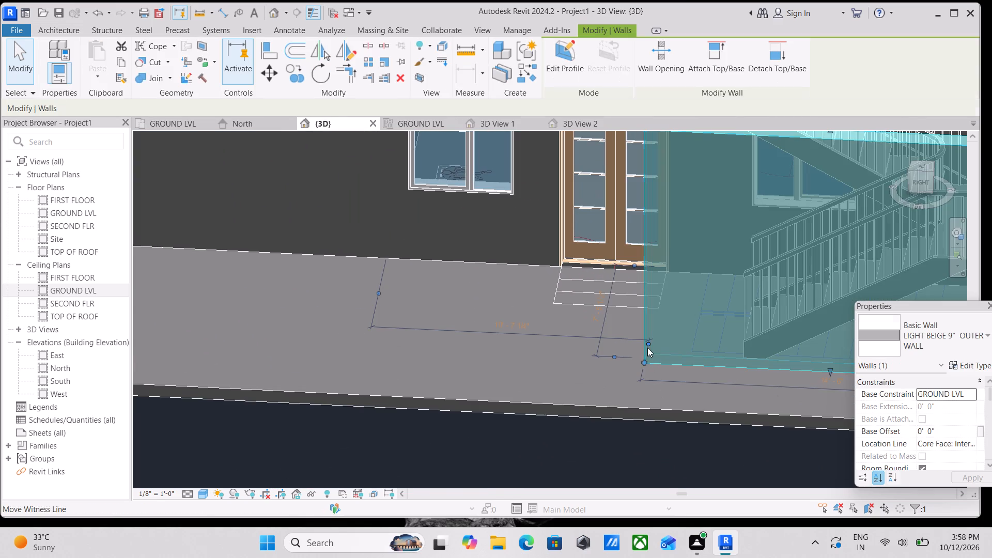
{"action": "left_click_drag", "start_coordinate": [643, 359], "coordinate": [729, 374]}
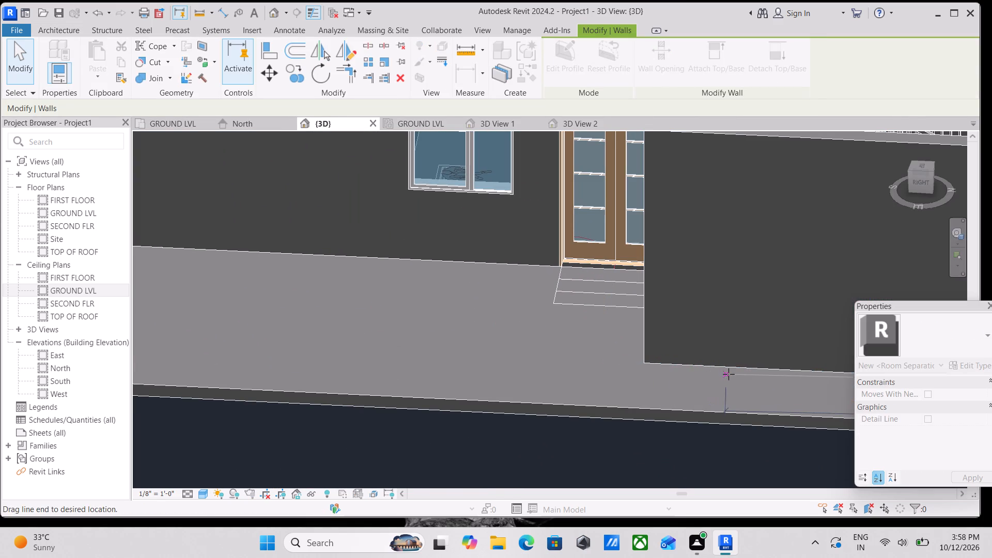
{"action": "left_click_drag", "start_coordinate": [729, 374], "coordinate": [729, 367]}
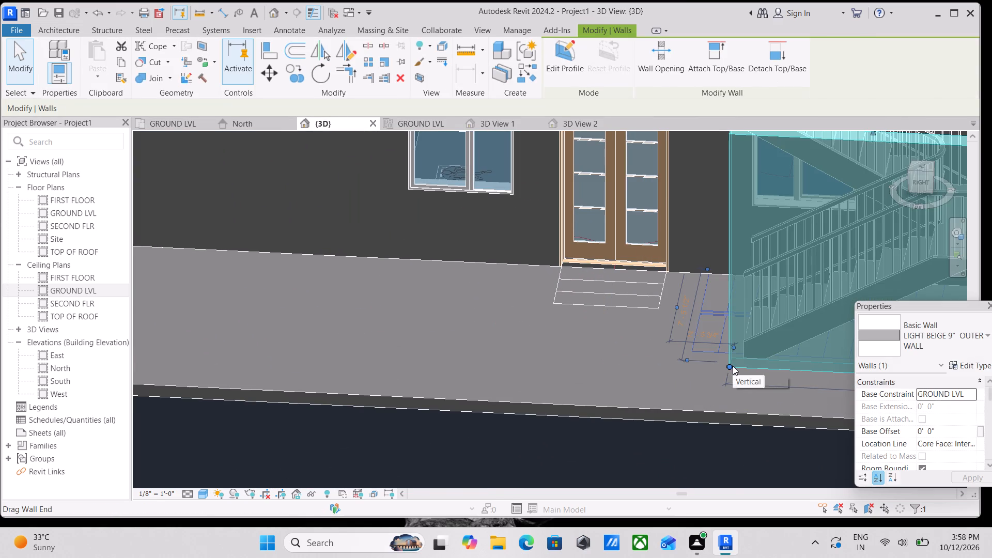
{"action": "key", "text": "Escape"}
{"action": "scroll", "coordinate": [732, 365], "scroll_direction": "down", "scroll_amount": 4}
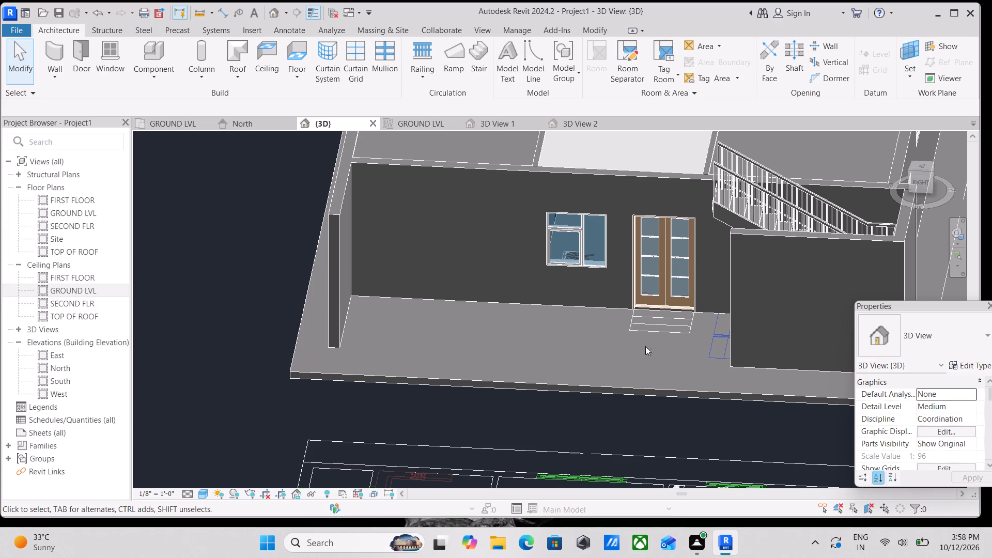
Draw a LIGHT BEIGE 9" OUTER WALL about 6' 6" long along the veranda front, from the windowed outer wall's free end toward the staircase.
{"action": "middle_click_drag", "start_coordinate": [624, 333], "coordinate": [690, 347]}
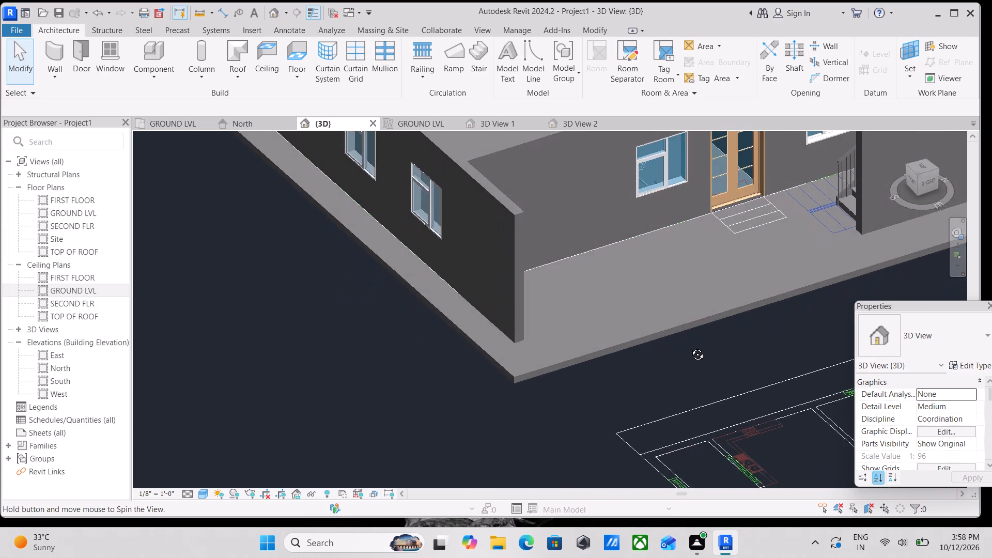
{"action": "middle_click_drag", "start_coordinate": [690, 347], "coordinate": [595, 304]}
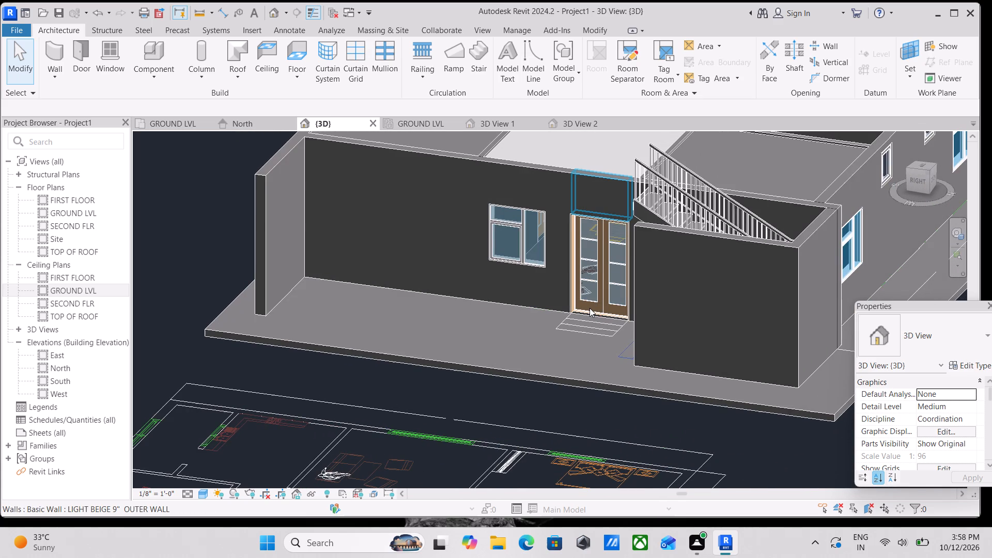
{"action": "middle_click_drag", "start_coordinate": [377, 303], "coordinate": [417, 312]}
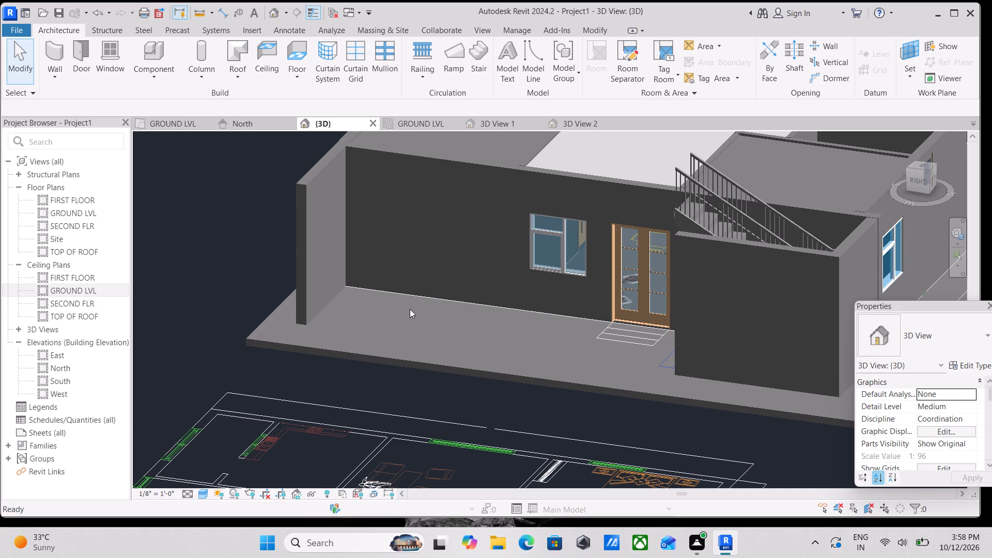
{"action": "middle_click_drag", "start_coordinate": [410, 309], "coordinate": [507, 352], "text": "shift"}
{"action": "left_click", "coordinate": [555, 247]}
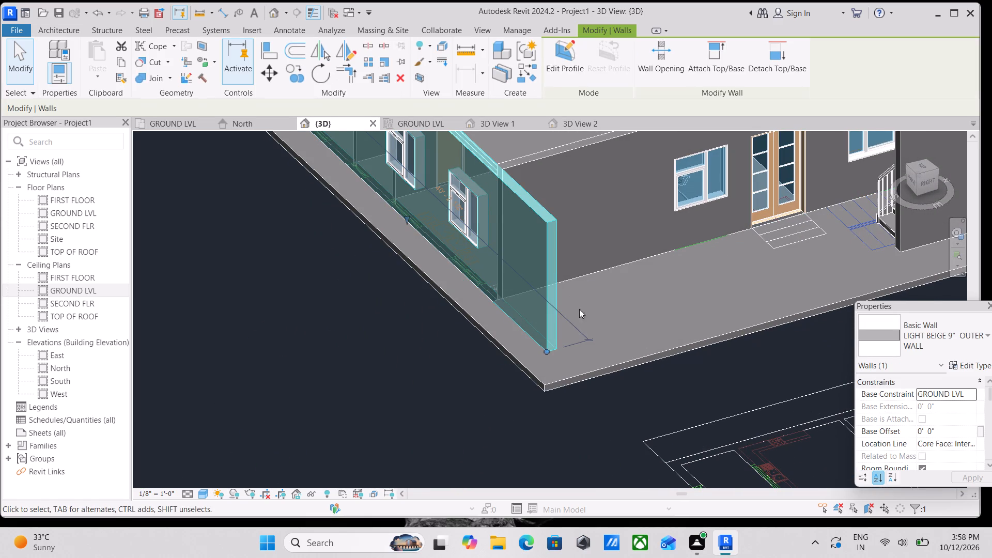
{"action": "left_click", "coordinate": [926, 167]}
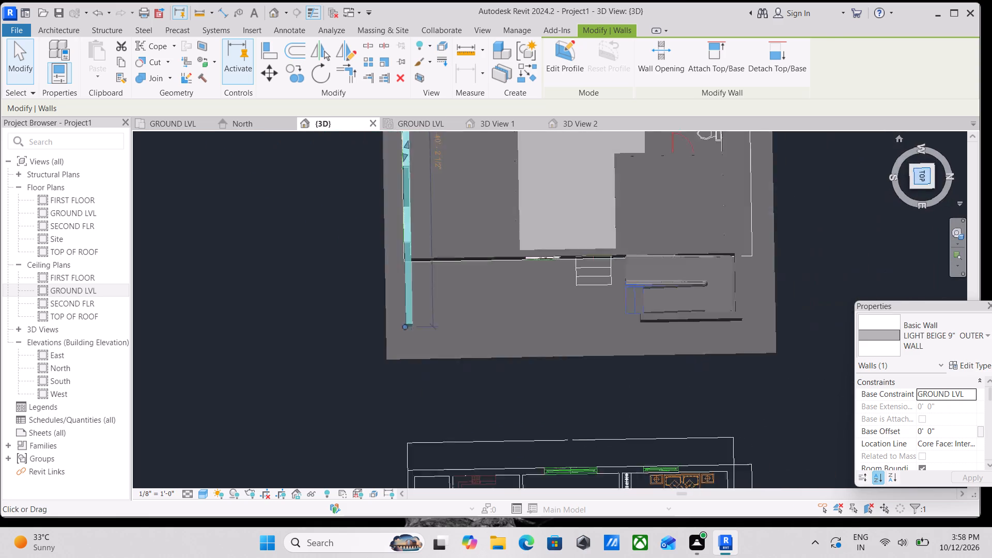
{"action": "key", "text": "Escape"}
{"action": "middle_click_drag", "start_coordinate": [677, 375], "coordinate": [649, 281]}
{"action": "scroll", "coordinate": [591, 359], "scroll_direction": "up", "scroll_amount": 3}
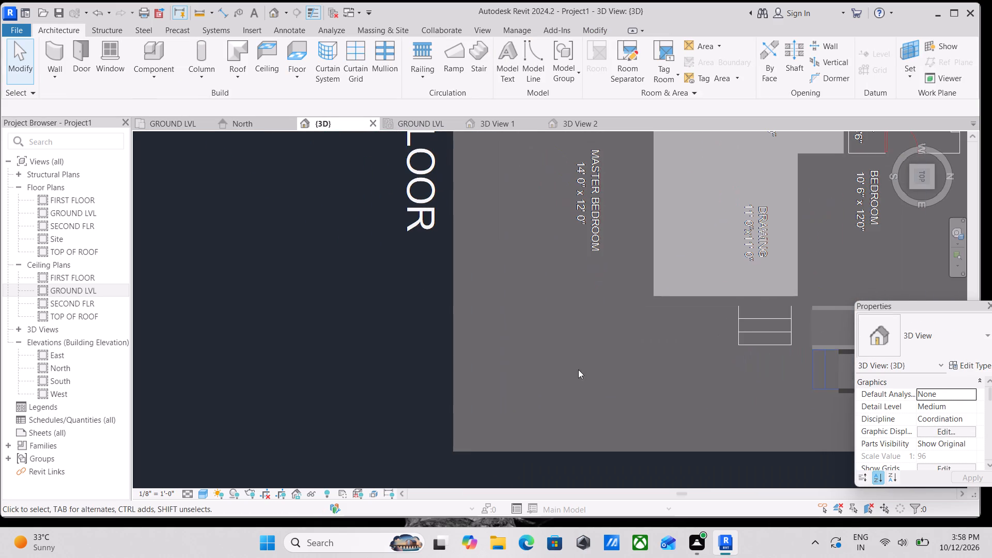
{"action": "type", "text": "wa"}
{"action": "middle_click_drag", "start_coordinate": [551, 384], "coordinate": [528, 291]}
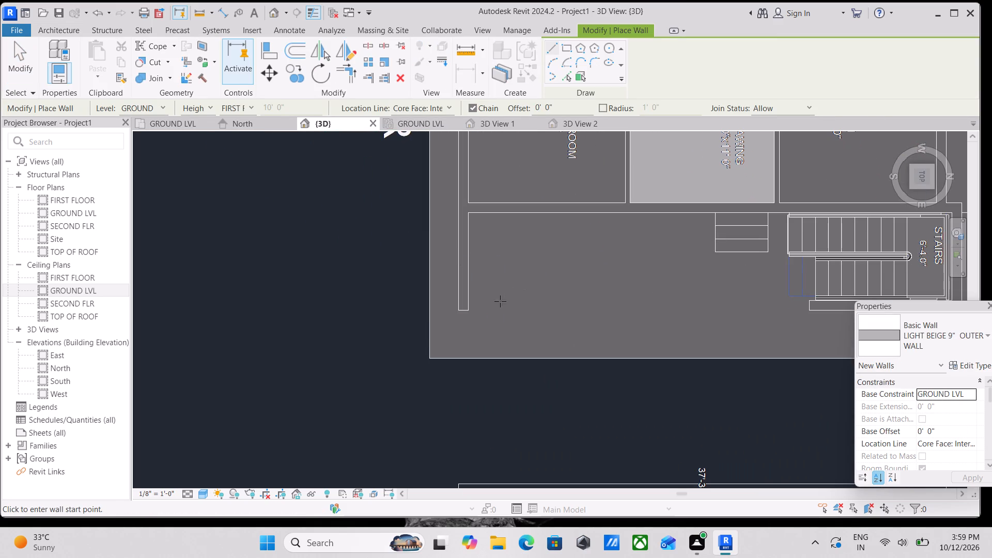
{"action": "left_click", "coordinate": [467, 309]}
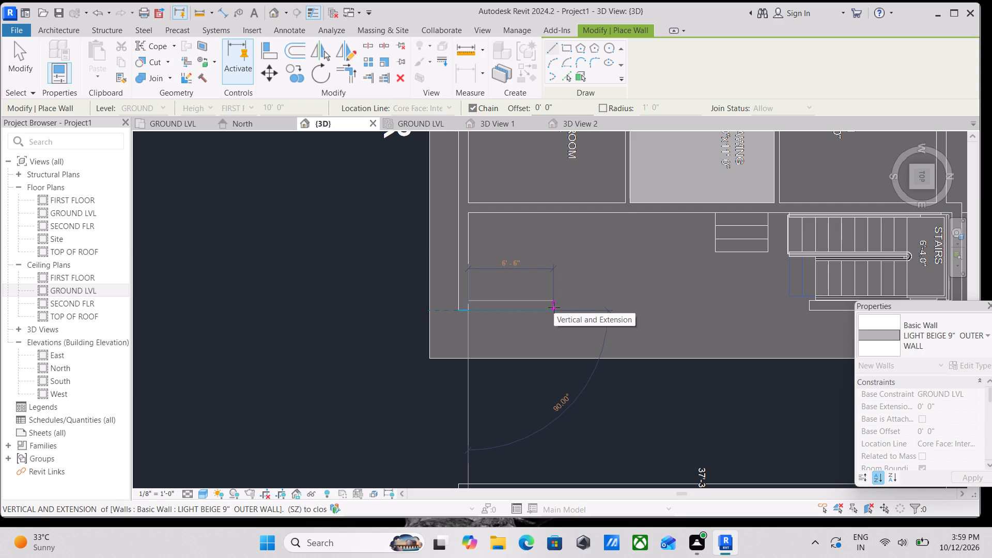
{"action": "left_click", "coordinate": [554, 307]}
{"action": "key", "text": "Escape"}
{"action": "scroll", "coordinate": [596, 275], "scroll_direction": "down", "scroll_amount": 2}
{"action": "key", "text": "Escape"}
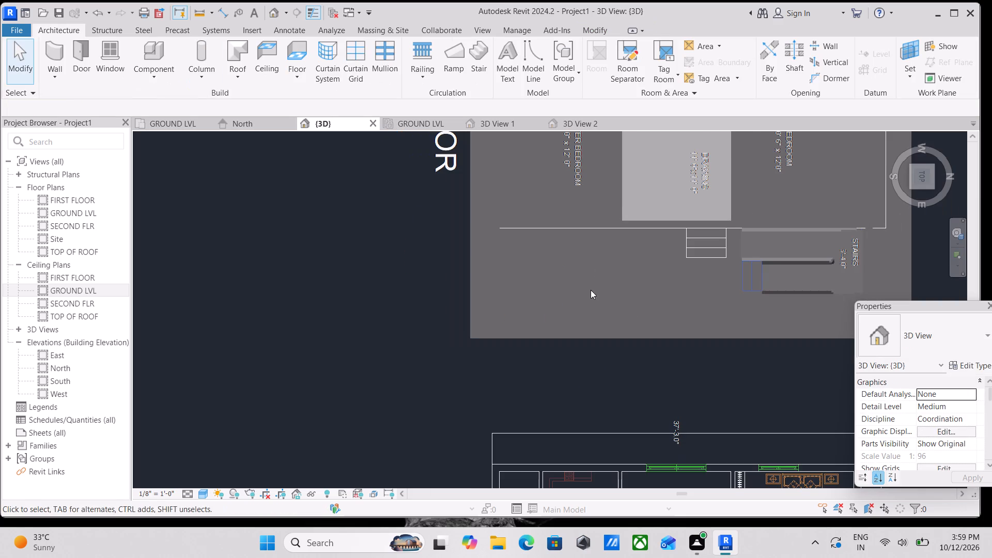
Review the short veranda front wall in the ground level plan and in 3D against the rest of the house.
{"action": "left_click", "coordinate": [191, 122]}
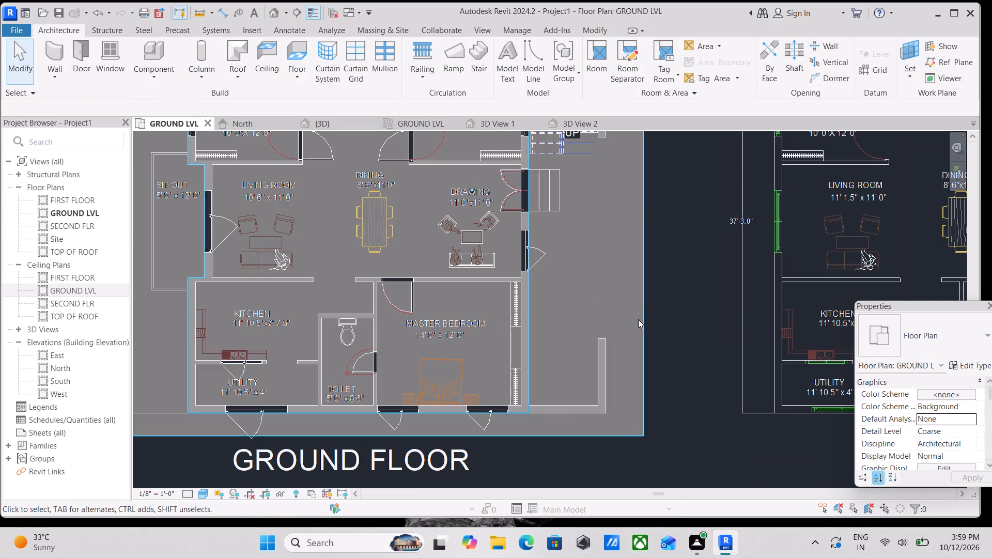
{"action": "middle_click_drag", "start_coordinate": [634, 334], "coordinate": [600, 322], "text": "shift"}
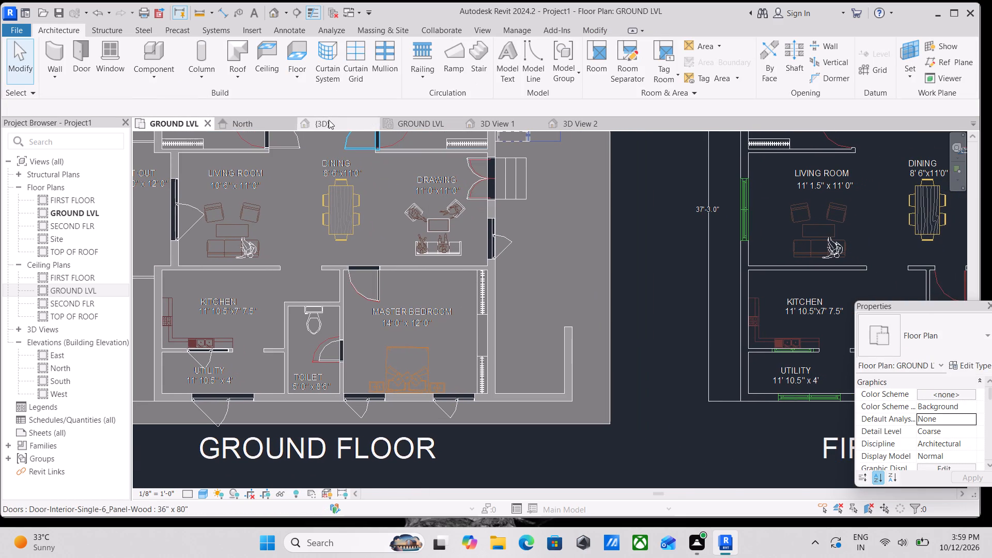
{"action": "left_click", "coordinate": [329, 120]}
{"action": "middle_click_drag", "start_coordinate": [556, 275], "coordinate": [601, 163], "text": "shift"}
{"action": "middle_click_drag", "start_coordinate": [655, 270], "coordinate": [639, 245], "text": "shift"}
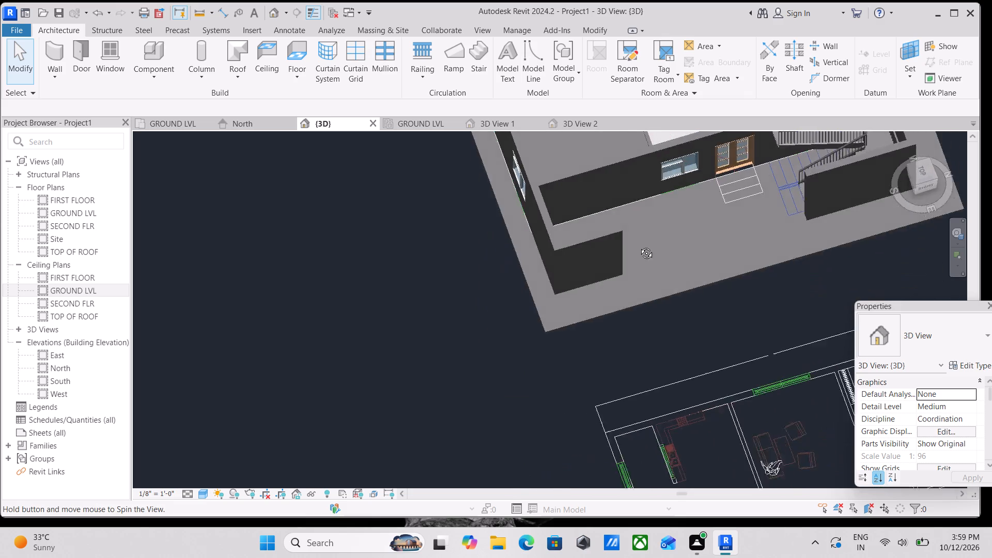
{"action": "middle_click_drag", "start_coordinate": [639, 245], "coordinate": [625, 138], "text": "shift"}
{"action": "middle_click_drag", "start_coordinate": [662, 276], "coordinate": [676, 178], "text": "shift"}
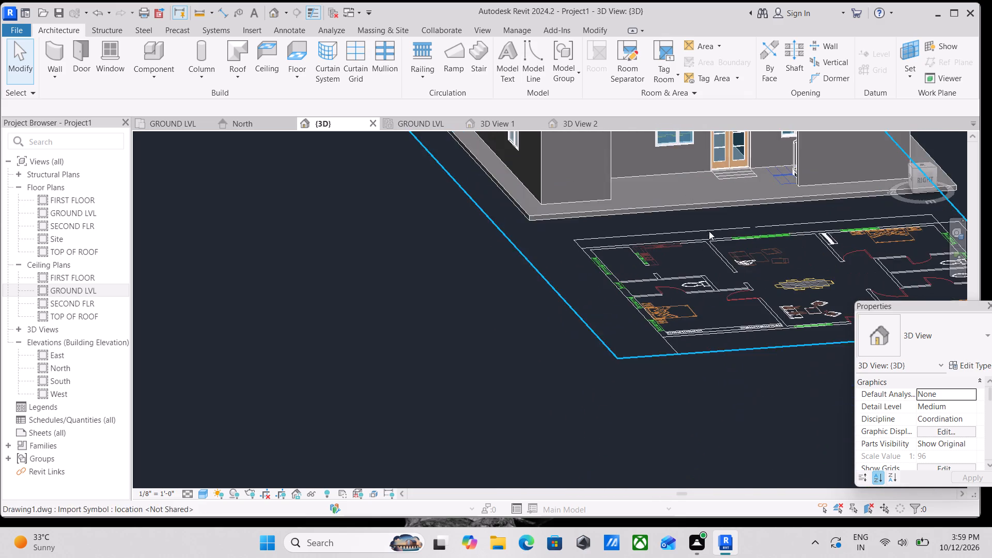
{"action": "middle_click_drag", "start_coordinate": [708, 232], "coordinate": [497, 381]}
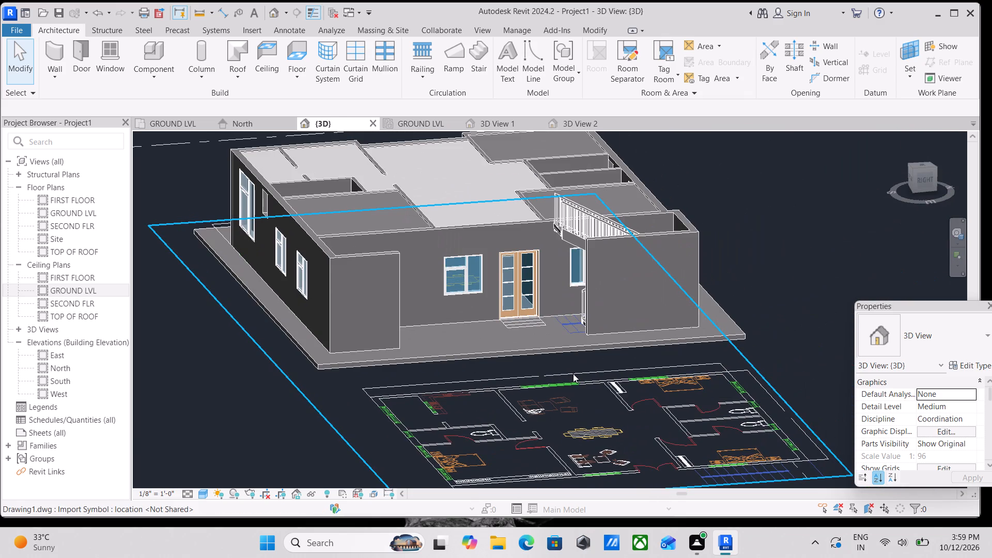
{"action": "middle_click_drag", "start_coordinate": [573, 374], "coordinate": [544, 319], "text": "shift"}
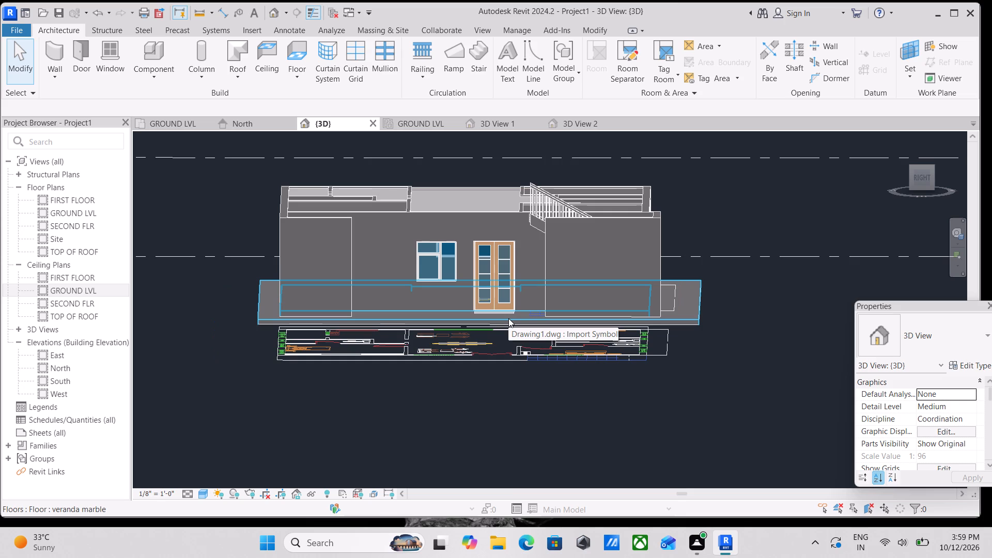
Examine the entrance door, front window, windowed side wall and the opening between the two veranda walls in 3D.
{"action": "scroll", "coordinate": [475, 318], "scroll_direction": "up", "scroll_amount": 2}
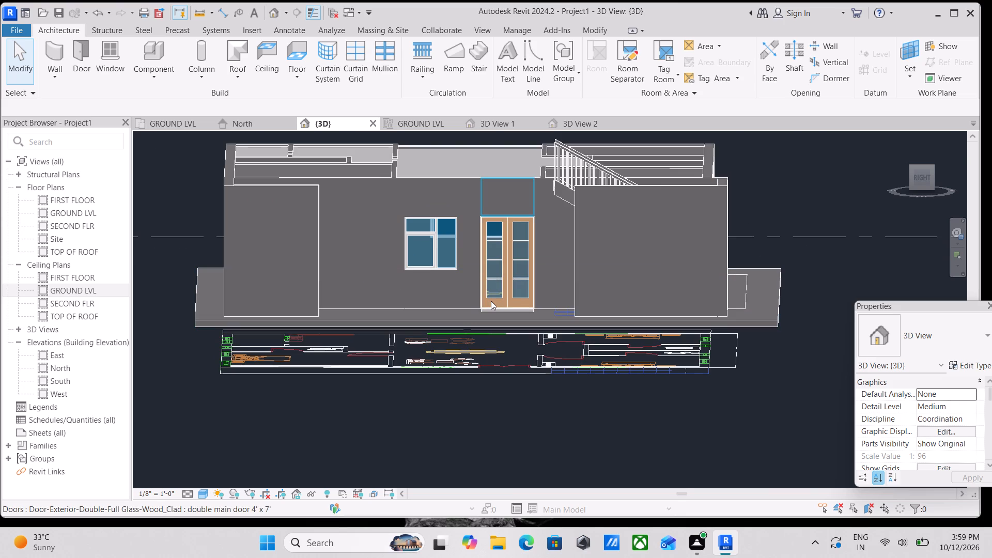
{"action": "scroll", "coordinate": [457, 258], "scroll_direction": "up", "scroll_amount": 4}
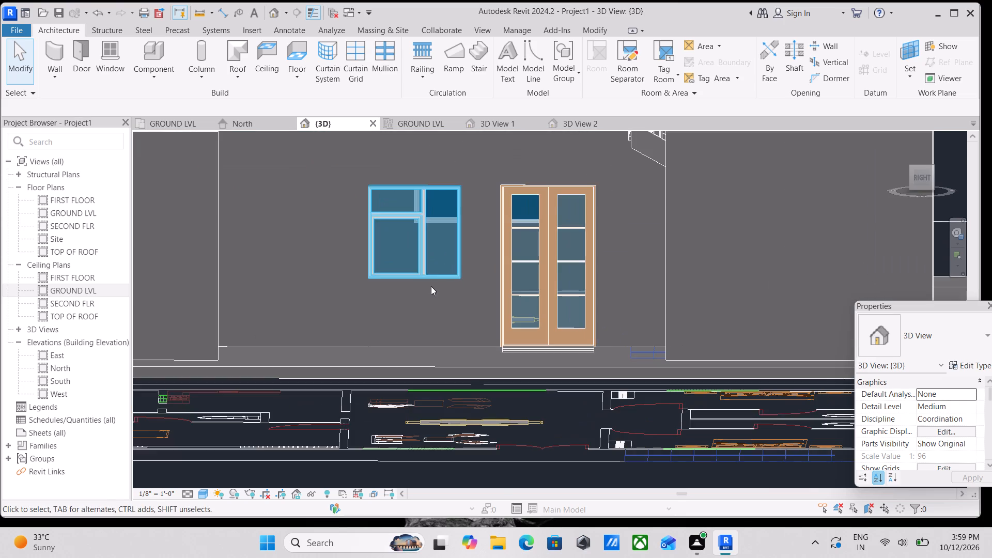
{"action": "scroll", "coordinate": [431, 286], "scroll_direction": "down", "scroll_amount": 3}
{"action": "scroll", "coordinate": [493, 299], "scroll_direction": "down", "scroll_amount": 2}
{"action": "scroll", "coordinate": [526, 314], "scroll_direction": "up", "scroll_amount": 7}
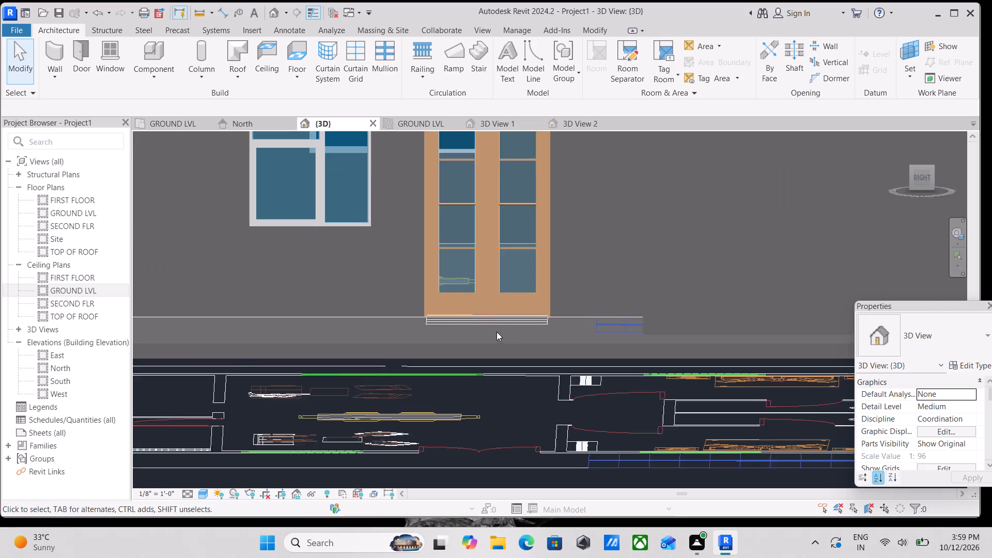
{"action": "scroll", "coordinate": [497, 332], "scroll_direction": "down", "scroll_amount": 5}
{"action": "middle_click_drag", "start_coordinate": [520, 329], "coordinate": [408, 311], "text": "shift"}
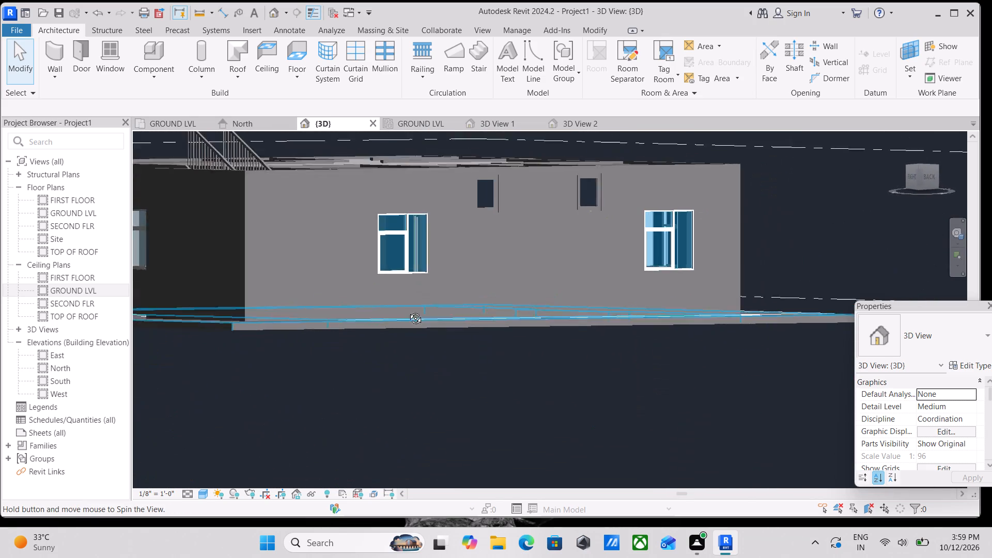
{"action": "middle_click_drag", "start_coordinate": [408, 311], "coordinate": [429, 358], "text": "shift"}
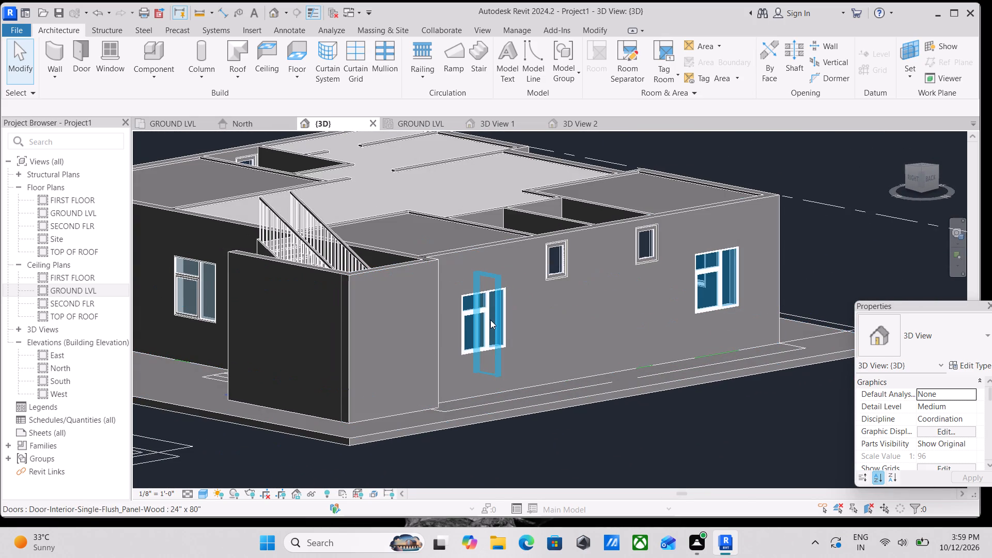
{"action": "scroll", "coordinate": [434, 321], "scroll_direction": "down", "scroll_amount": 1}
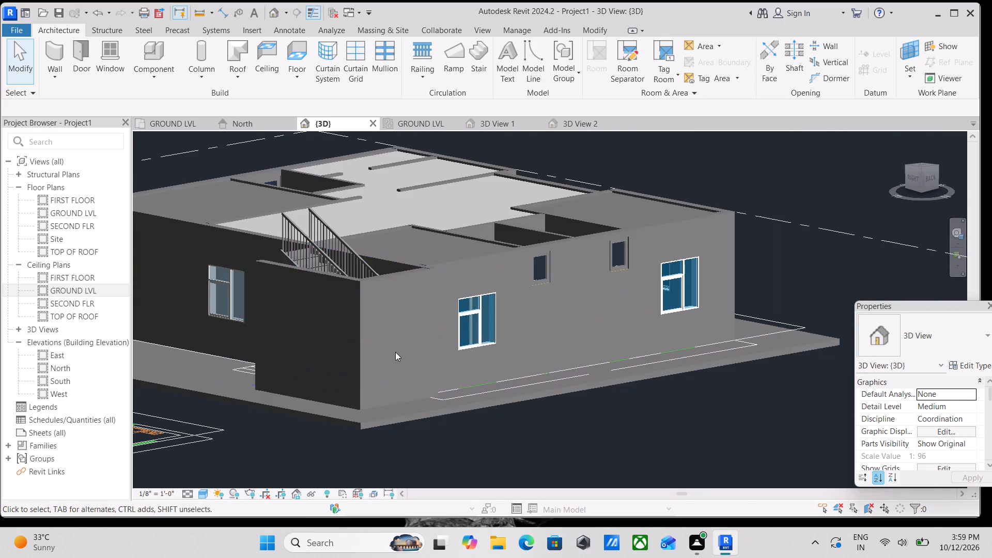
{"action": "middle_click_drag", "start_coordinate": [395, 352], "coordinate": [520, 349]}
{"action": "scroll", "coordinate": [419, 335], "scroll_direction": "up", "scroll_amount": 2}
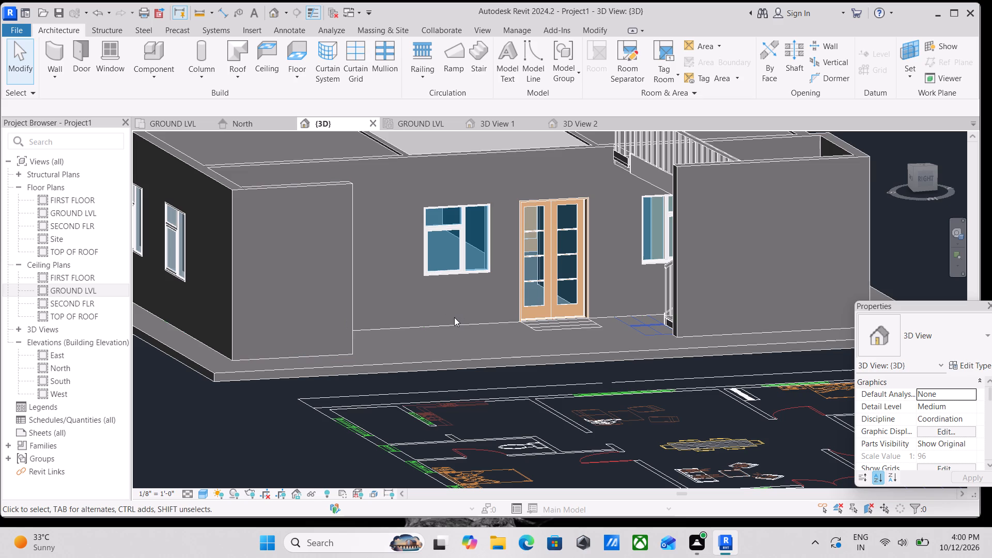
{"action": "scroll", "coordinate": [454, 317], "scroll_direction": "down", "scroll_amount": 2}
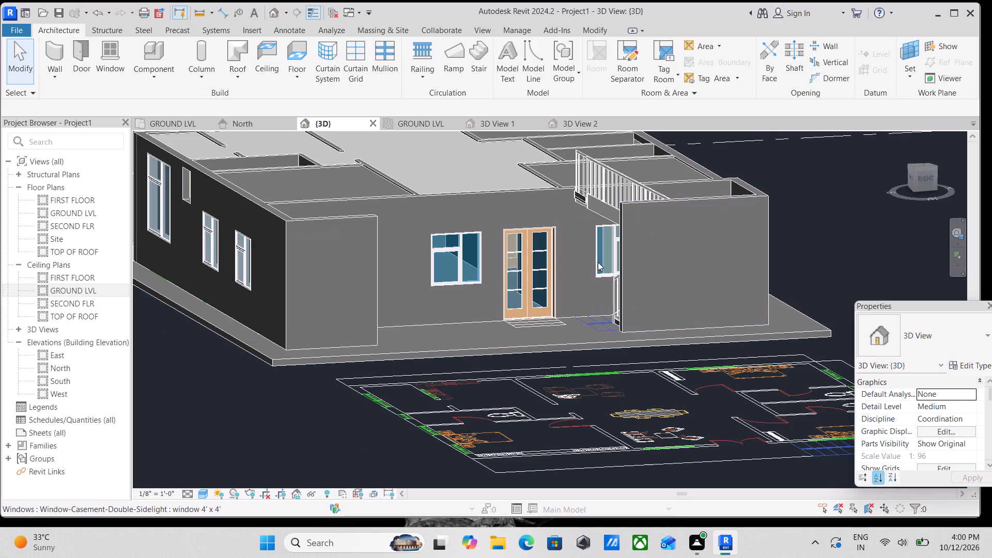
{"action": "middle_click_drag", "start_coordinate": [646, 333], "coordinate": [610, 334], "text": "shift"}
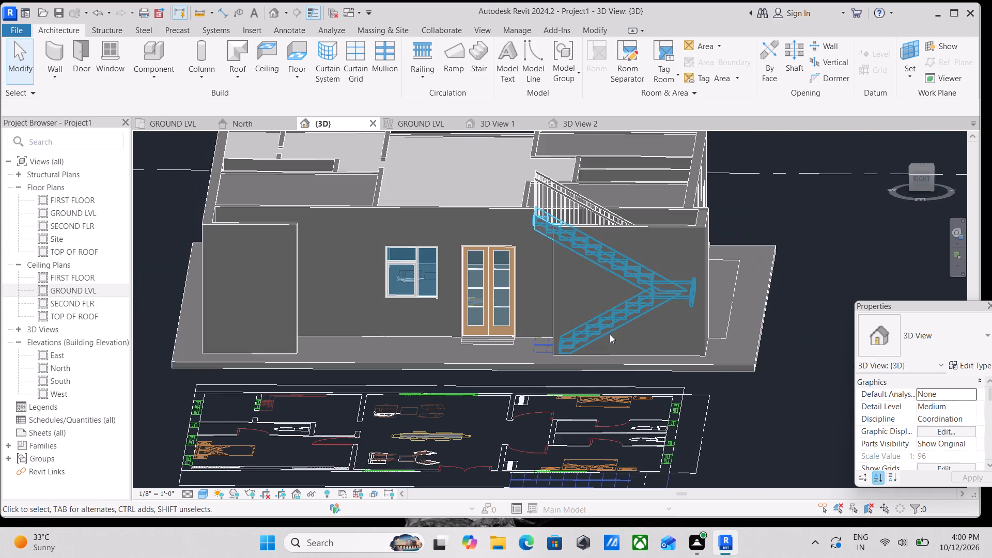
Extend the staircase-side veranda wall slightly toward the entrance door, moving its free end past the foot of the stairs.
{"action": "scroll", "coordinate": [574, 330], "scroll_direction": "up", "scroll_amount": 2}
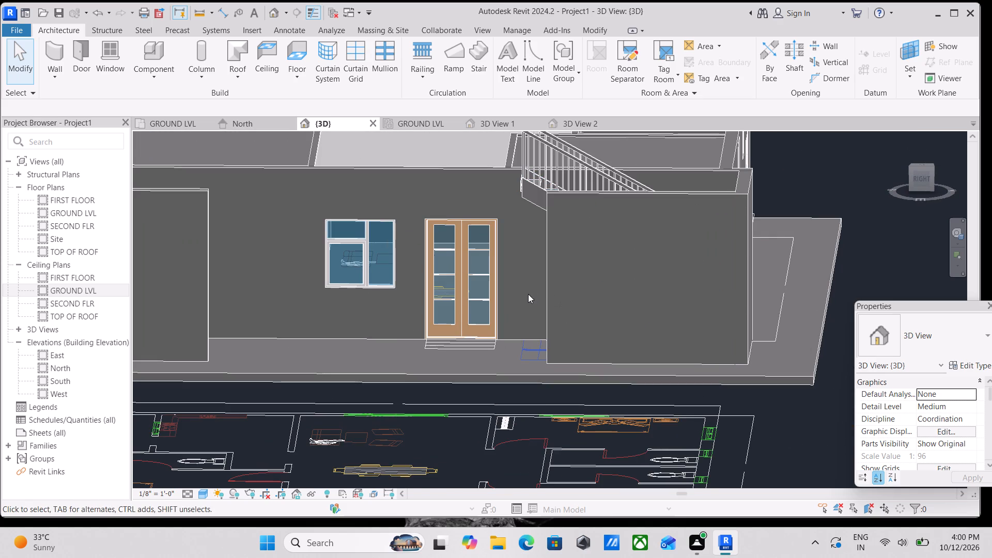
{"action": "left_click", "coordinate": [545, 290]}
{"action": "scroll", "coordinate": [545, 367], "scroll_direction": "up", "scroll_amount": 3}
{"action": "scroll", "coordinate": [546, 367], "scroll_direction": "down", "scroll_amount": 4}
{"action": "middle_click_drag", "start_coordinate": [555, 367], "coordinate": [636, 365]}
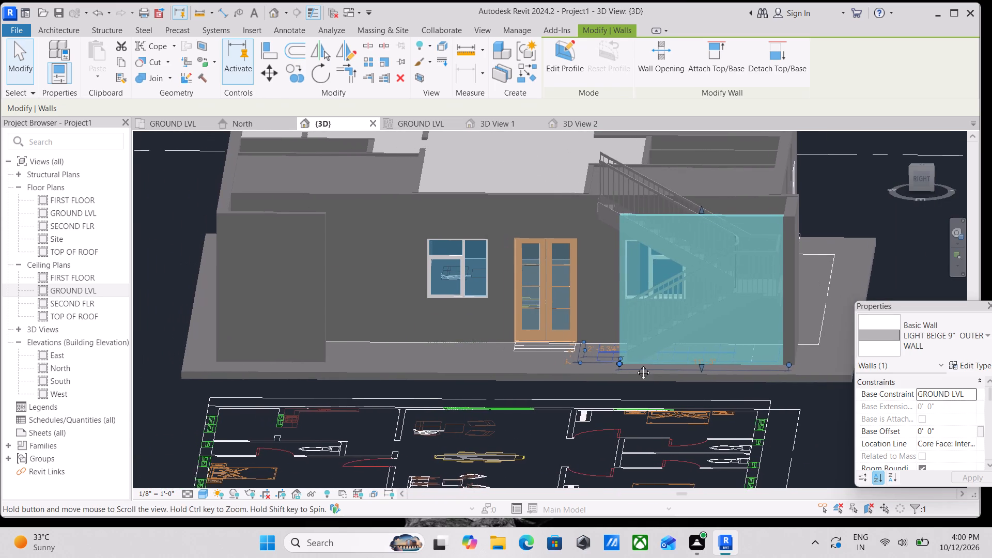
{"action": "middle_click_drag", "start_coordinate": [636, 365], "coordinate": [646, 360]}
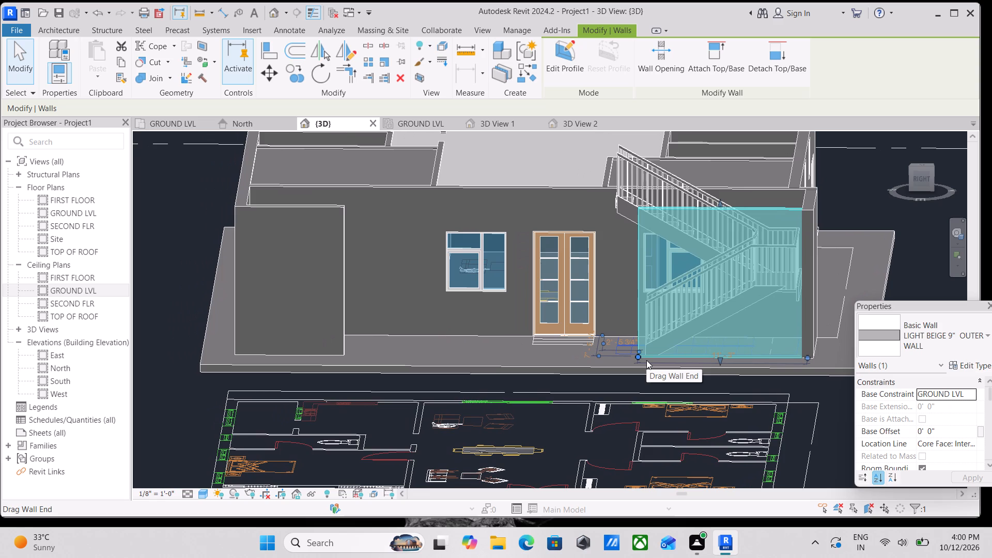
{"action": "scroll", "coordinate": [601, 366], "scroll_direction": "down", "scroll_amount": 1}
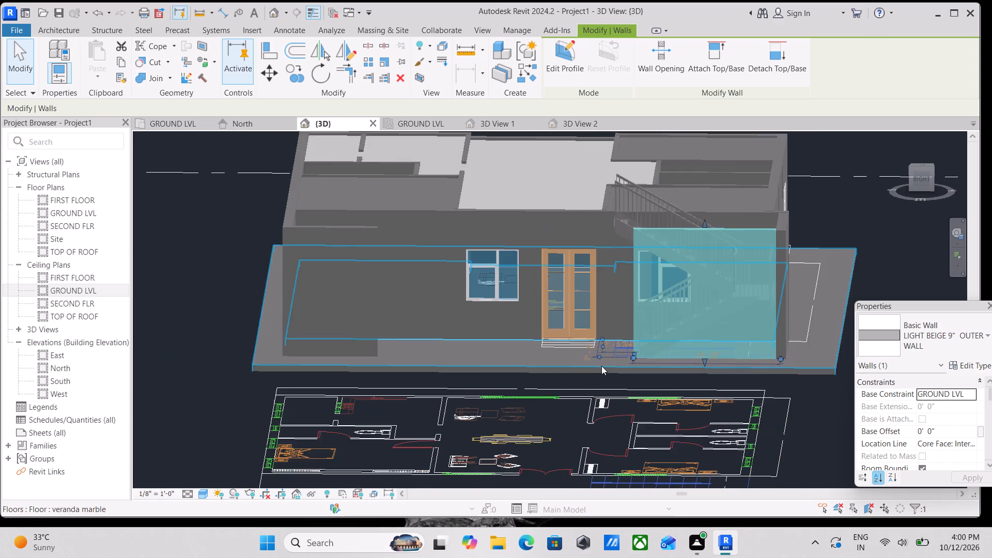
{"action": "scroll", "coordinate": [601, 366], "scroll_direction": "up", "scroll_amount": 2}
{"action": "key", "text": "grave"}
{"action": "scroll", "coordinate": [611, 362], "scroll_direction": "up", "scroll_amount": 1}
{"action": "key", "text": "Escape"}
{"action": "scroll", "coordinate": [616, 359], "scroll_direction": "down", "scroll_amount": 2}
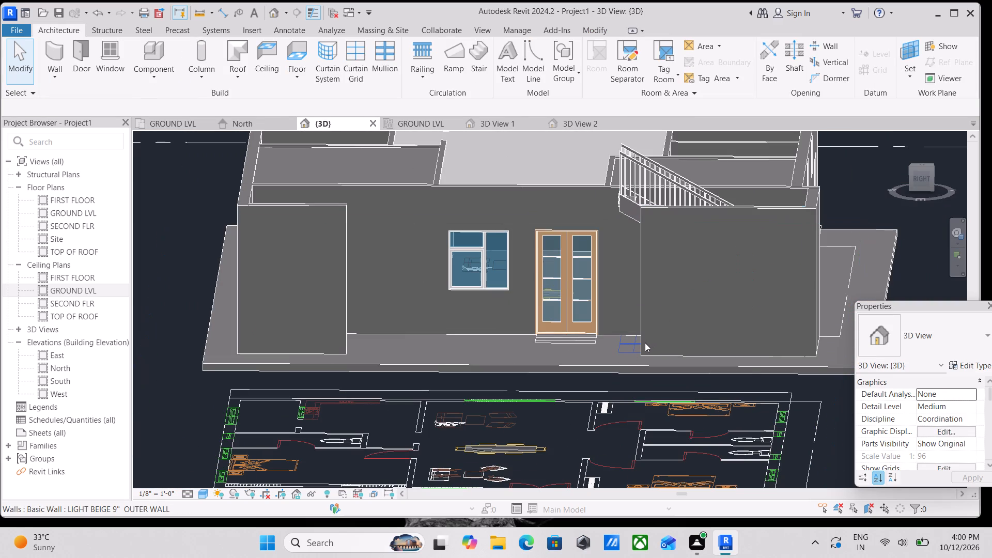
{"action": "left_click", "coordinate": [646, 328]}
{"action": "scroll", "coordinate": [632, 346], "scroll_direction": "up", "scroll_amount": 7}
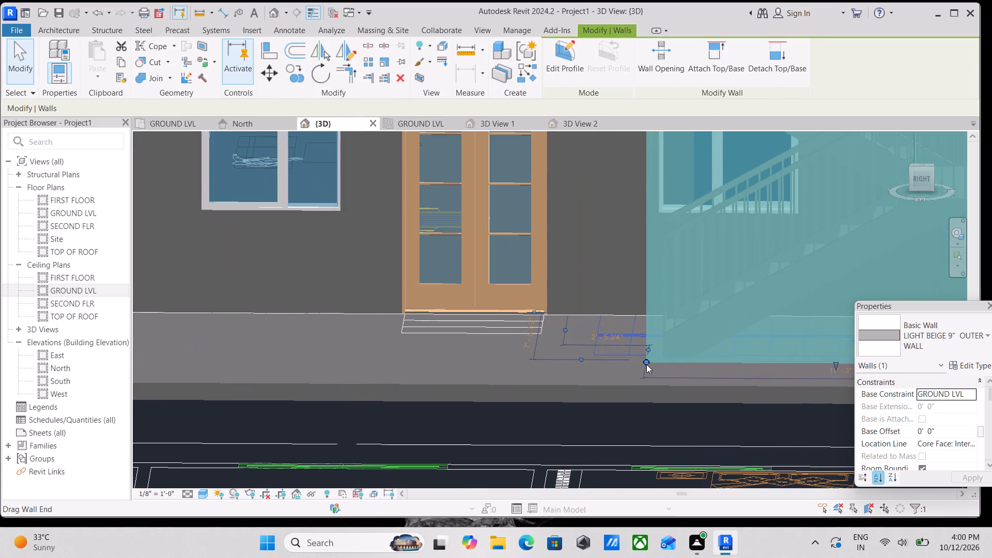
{"action": "left_click_drag", "start_coordinate": [645, 364], "coordinate": [623, 364]}
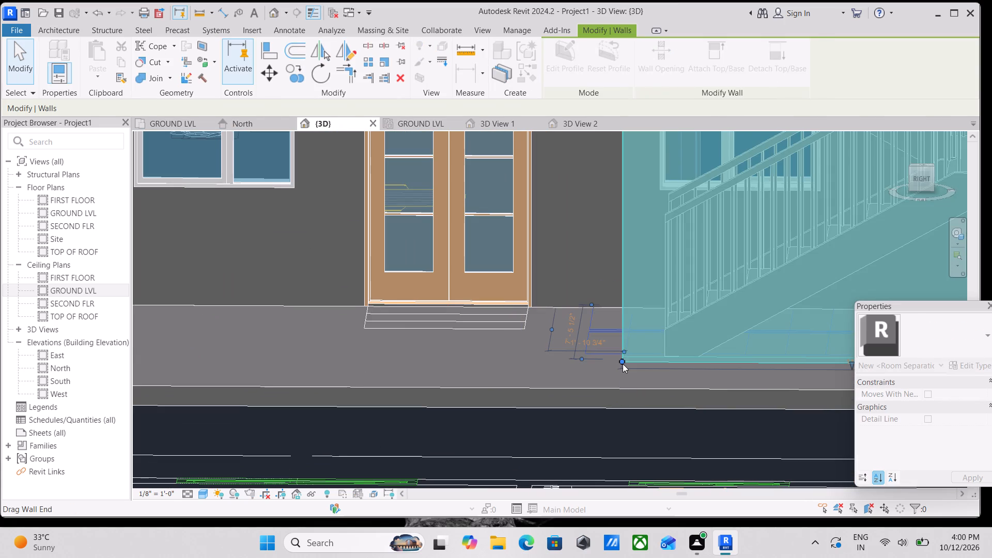
{"action": "key", "text": "Escape"}
Examine the extended veranda wall, entrance and staircase in 3D from the front and around the house corners.
{"action": "scroll", "coordinate": [623, 364], "scroll_direction": "down", "scroll_amount": 5}
{"action": "middle_click_drag", "start_coordinate": [624, 364], "coordinate": [673, 423]}
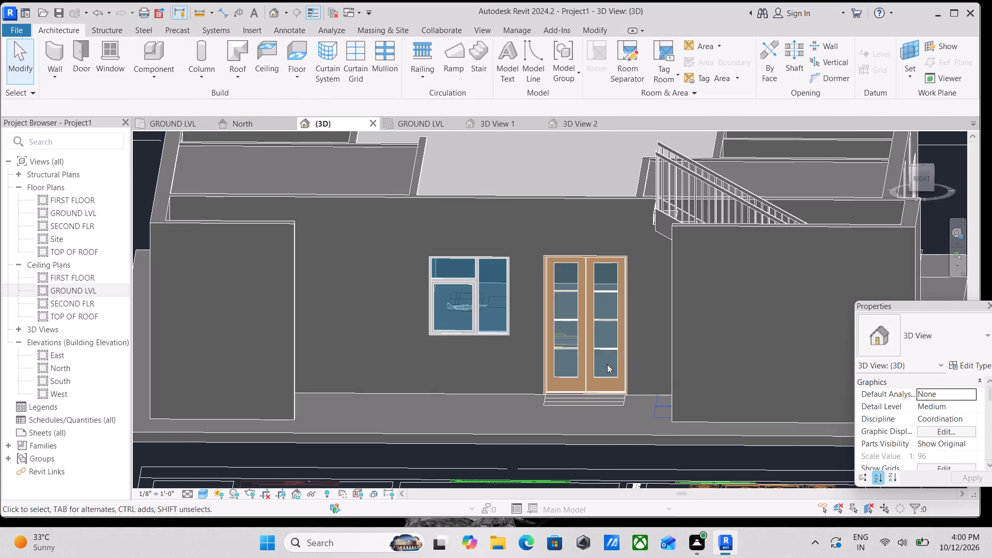
{"action": "middle_click_drag", "start_coordinate": [607, 364], "coordinate": [672, 383], "text": "shift"}
{"action": "middle_click_drag", "start_coordinate": [648, 360], "coordinate": [648, 377]}
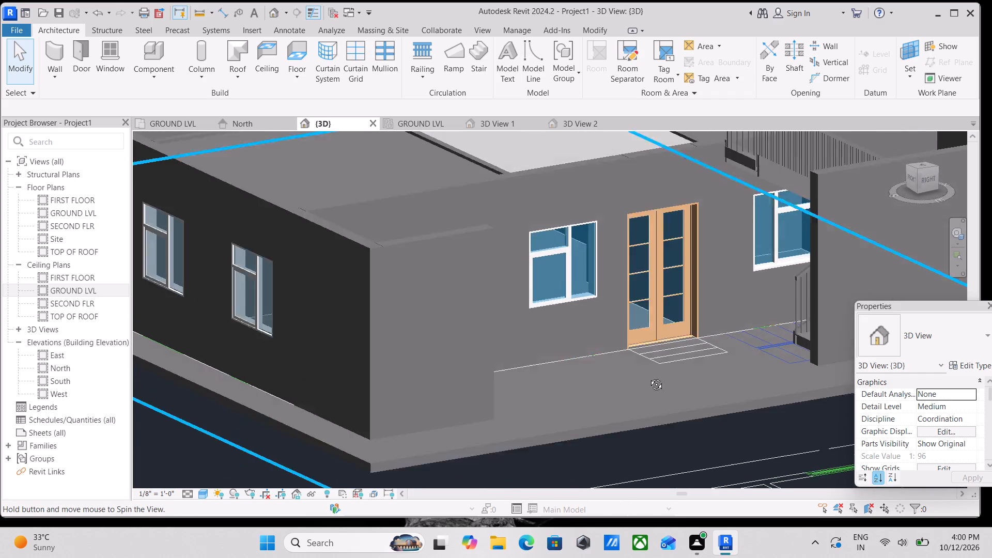
{"action": "middle_click_drag", "start_coordinate": [648, 377], "coordinate": [647, 439]}
{"action": "scroll", "coordinate": [648, 407], "scroll_direction": "down", "scroll_amount": 4}
{"action": "scroll", "coordinate": [648, 407], "scroll_direction": "up", "scroll_amount": 1}
{"action": "middle_click_drag", "start_coordinate": [648, 407], "coordinate": [662, 452]}
{"action": "middle_click_drag", "start_coordinate": [670, 370], "coordinate": [741, 311]}
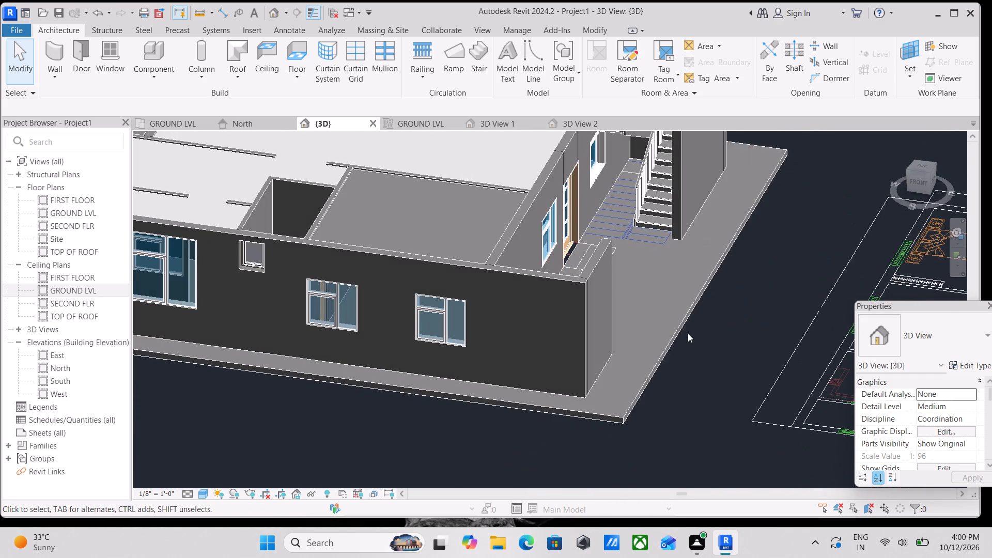
{"action": "middle_click_drag", "start_coordinate": [688, 333], "coordinate": [431, 338]}
{"action": "scroll", "coordinate": [688, 333], "scroll_direction": "down", "scroll_amount": 1}
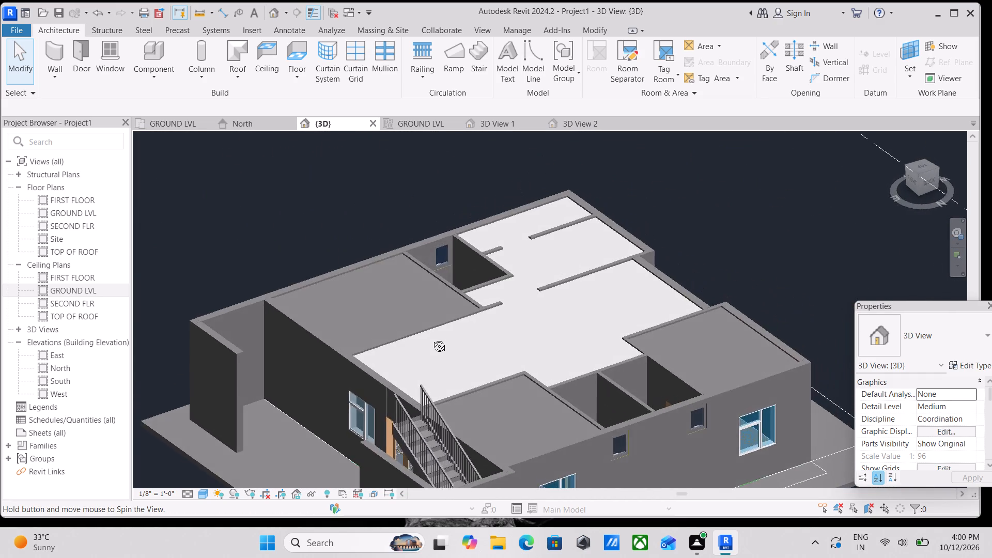
{"action": "middle_click_drag", "start_coordinate": [431, 338], "coordinate": [659, 302]}
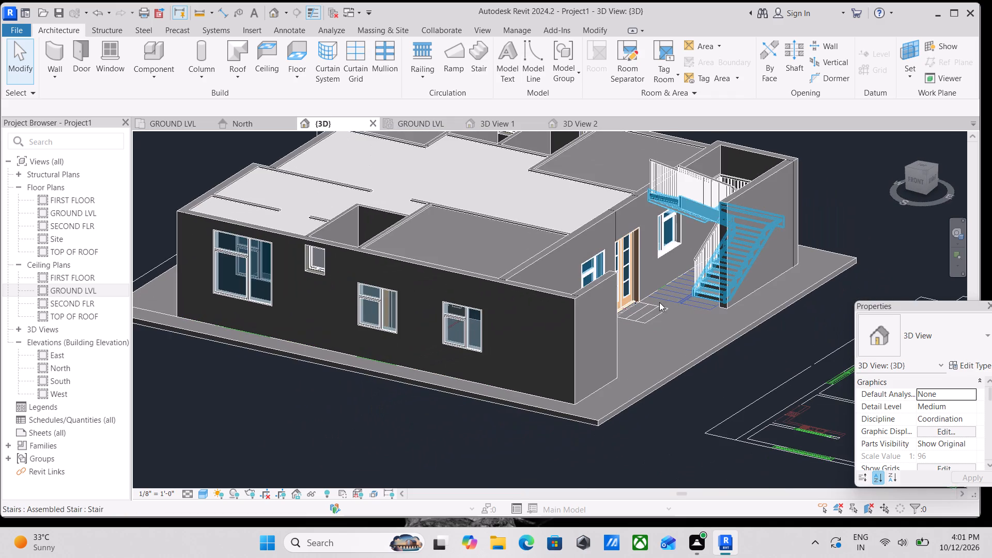
{"action": "middle_click_drag", "start_coordinate": [659, 302], "coordinate": [588, 362]}
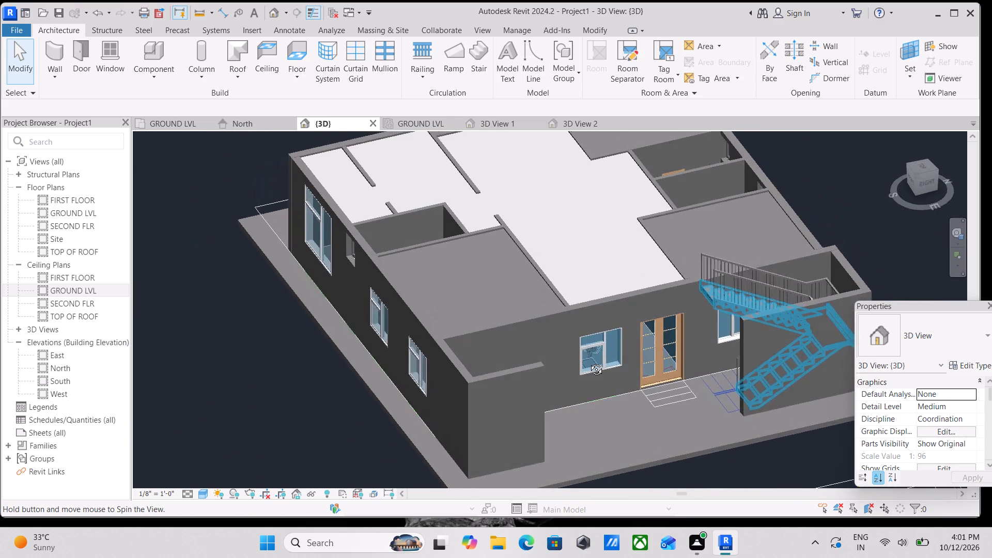
{"action": "middle_click_drag", "start_coordinate": [588, 362], "coordinate": [593, 360]}
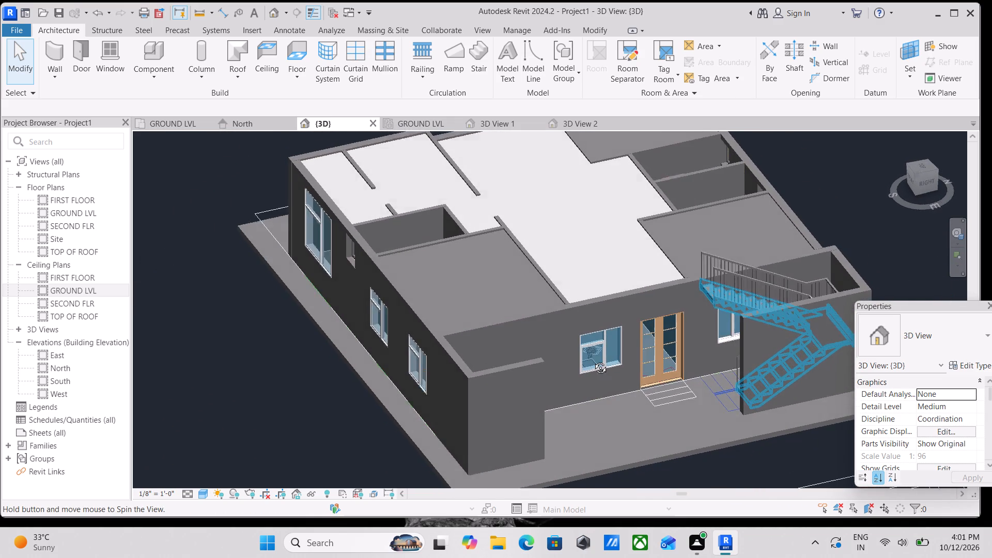
{"action": "middle_click_drag", "start_coordinate": [593, 360], "coordinate": [693, 374]}
{"action": "scroll", "coordinate": [668, 337], "scroll_direction": "down", "scroll_amount": 1}
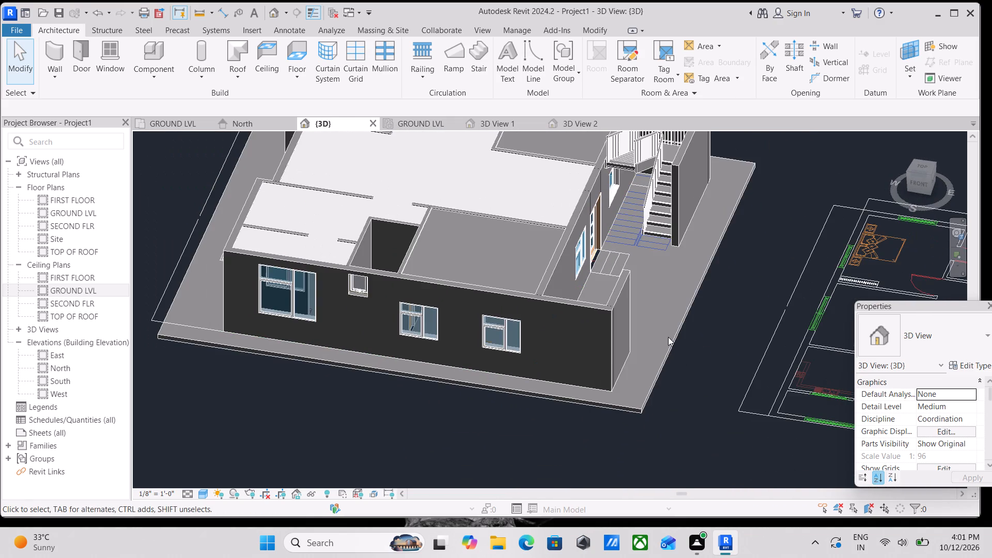
{"action": "scroll", "coordinate": [668, 331], "scroll_direction": "down", "scroll_amount": 1}
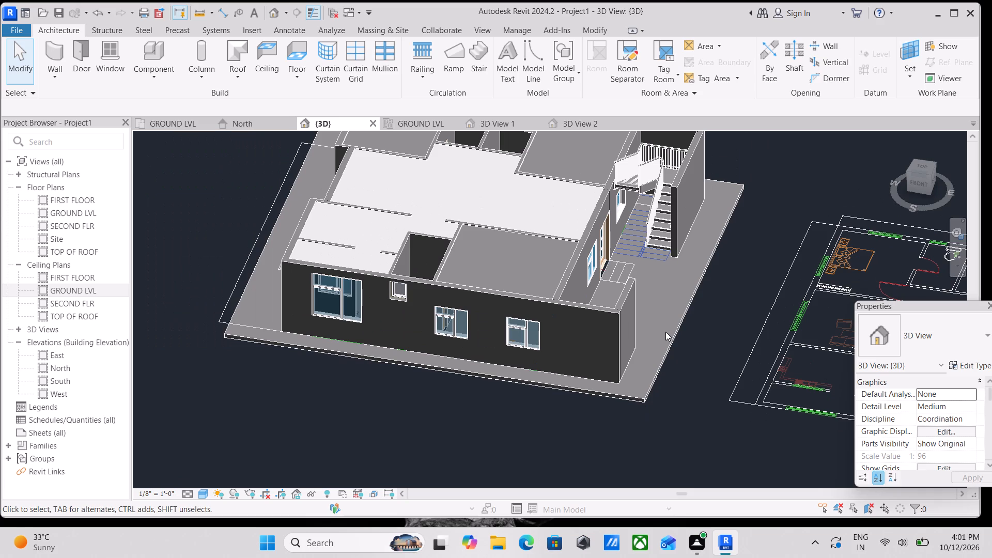
{"action": "scroll", "coordinate": [661, 330], "scroll_direction": "down", "scroll_amount": 2}
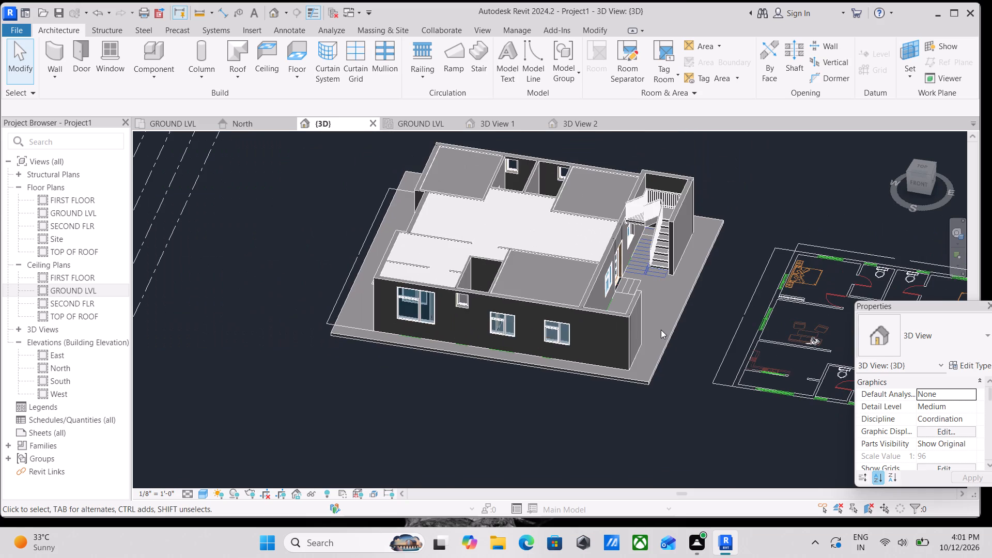
Examine the windows along the dark side outer wall in 3D, including the small high window up close.
{"action": "scroll", "coordinate": [510, 324], "scroll_direction": "up", "scroll_amount": 2}
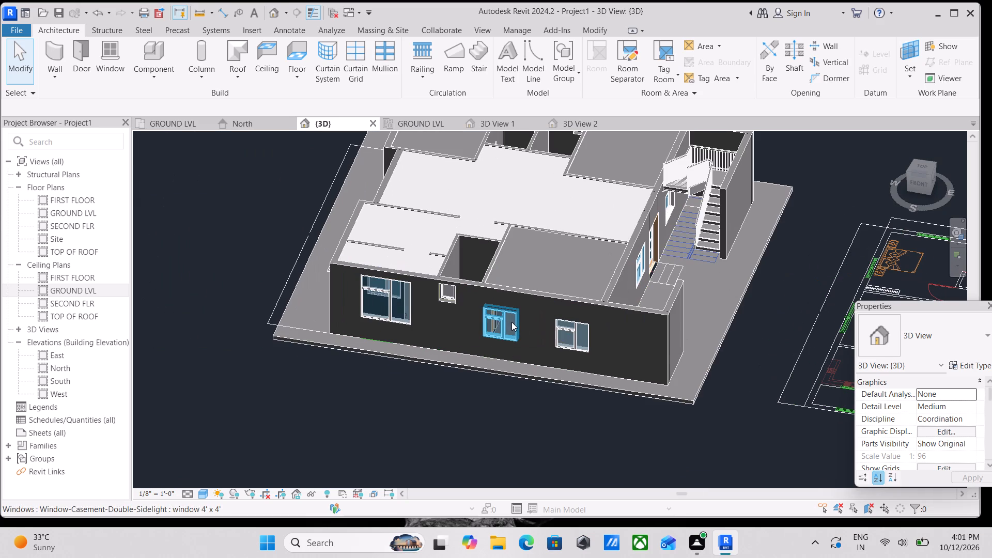
{"action": "scroll", "coordinate": [512, 322], "scroll_direction": "down", "scroll_amount": 1}
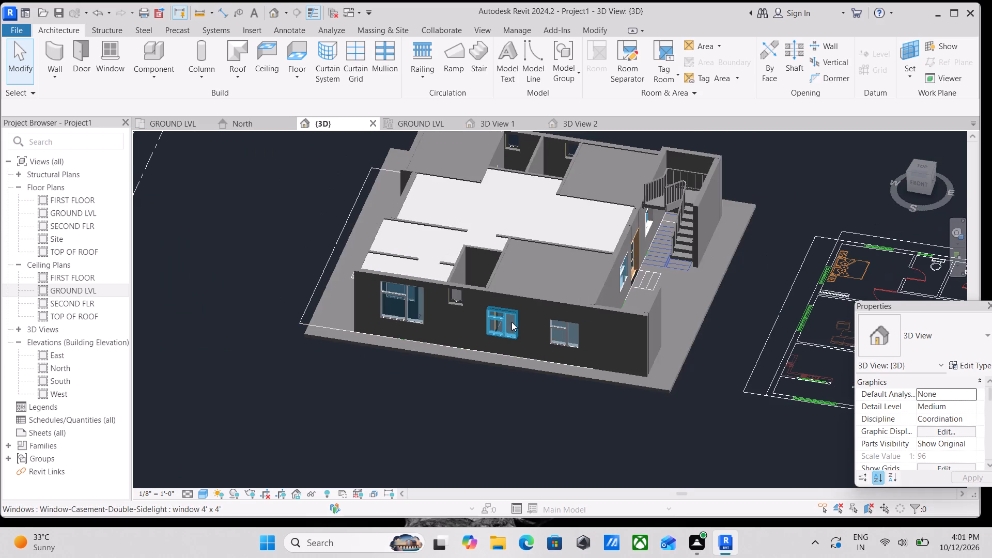
{"action": "scroll", "coordinate": [703, 305], "scroll_direction": "up", "scroll_amount": 3}
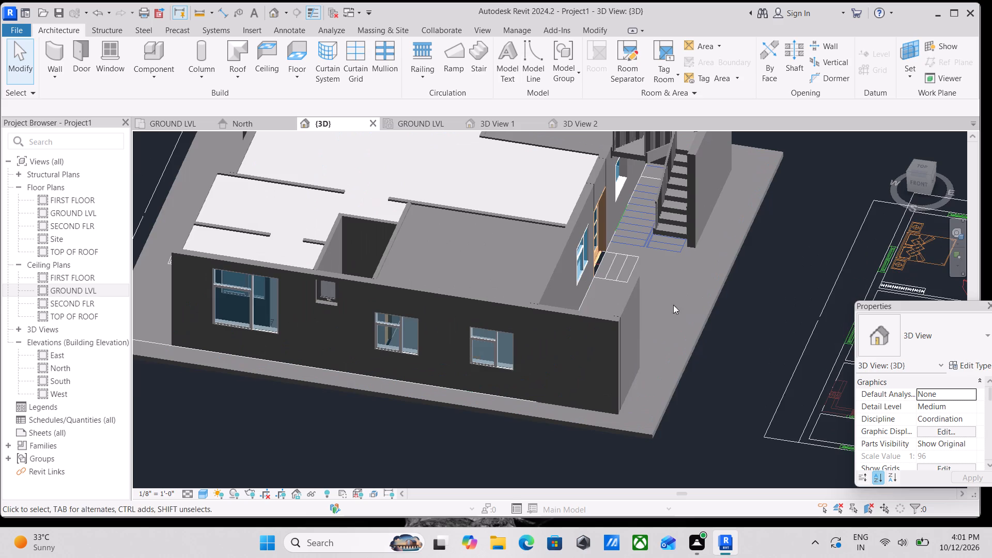
{"action": "scroll", "coordinate": [640, 302], "scroll_direction": "up", "scroll_amount": 4}
{"action": "scroll", "coordinate": [680, 300], "scroll_direction": "down", "scroll_amount": 4}
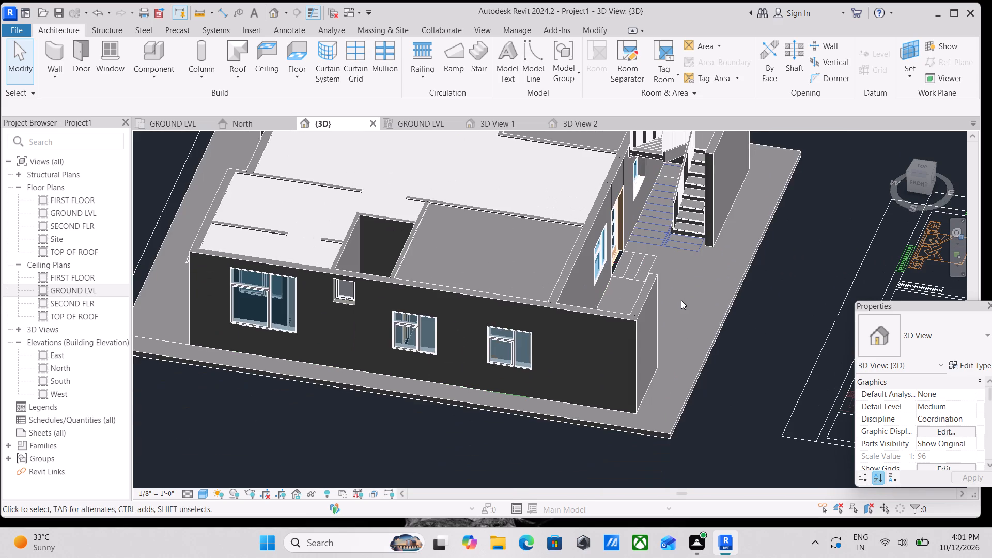
{"action": "scroll", "coordinate": [681, 300], "scroll_direction": "down", "scroll_amount": 2}
{"action": "scroll", "coordinate": [452, 311], "scroll_direction": "up", "scroll_amount": 8}
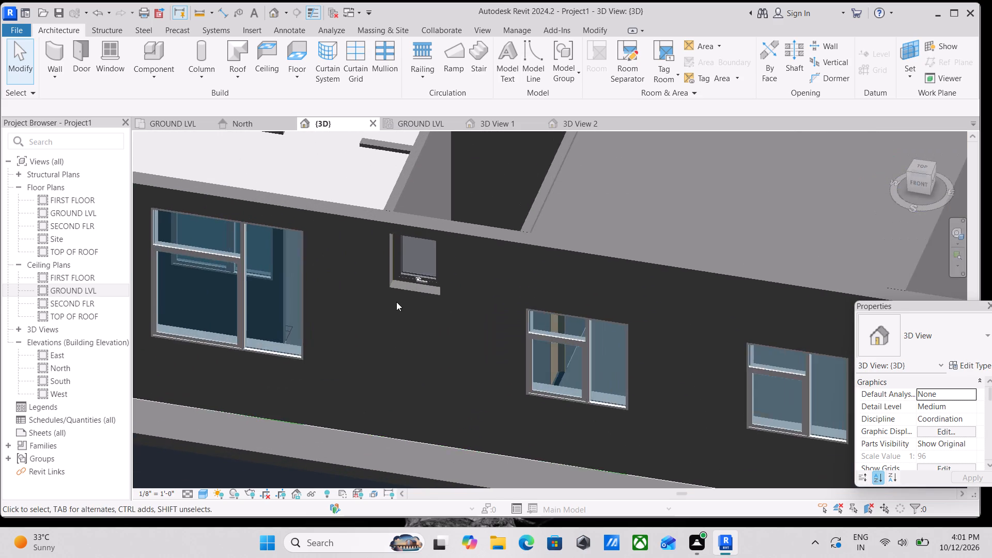
{"action": "scroll", "coordinate": [396, 302], "scroll_direction": "up", "scroll_amount": 9}
{"action": "scroll", "coordinate": [467, 269], "scroll_direction": "down", "scroll_amount": 3}
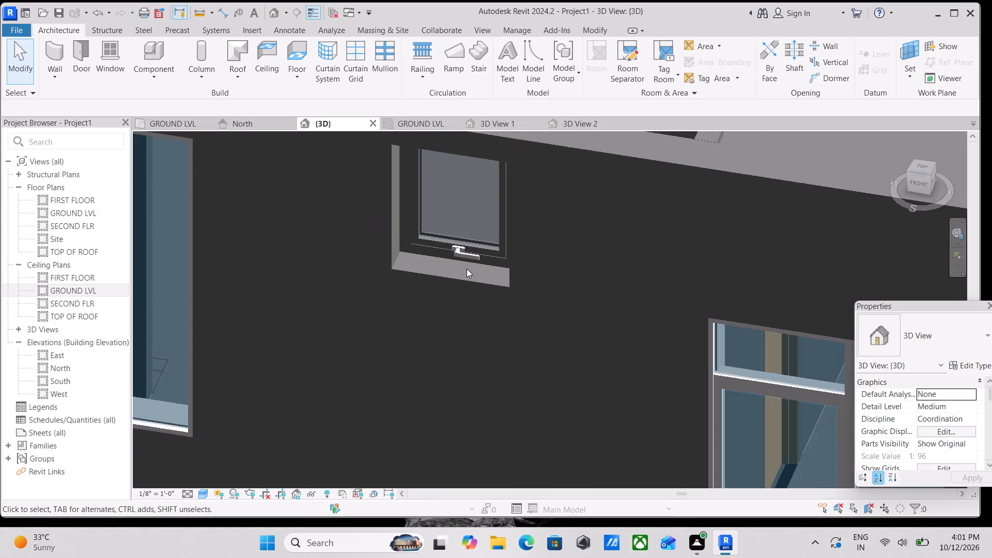
{"action": "scroll", "coordinate": [467, 269], "scroll_direction": "down", "scroll_amount": 9}
{"action": "scroll", "coordinate": [568, 318], "scroll_direction": "down", "scroll_amount": 2}
Examine the veranda front in 3D, checking the entrance door, front window, staircase and the two flanking walls.
{"action": "middle_click_drag", "start_coordinate": [572, 319], "coordinate": [409, 331]}
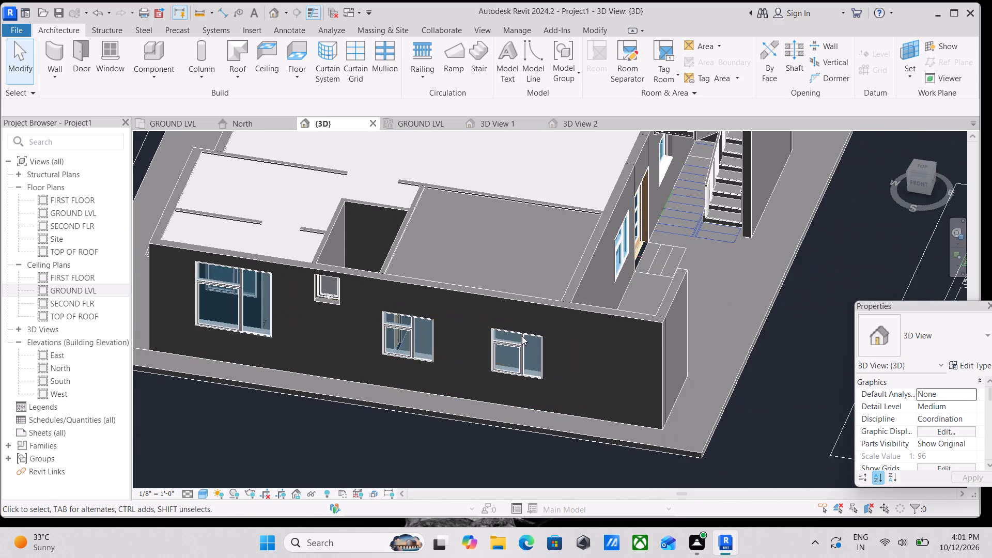
{"action": "middle_click_drag", "start_coordinate": [692, 330], "coordinate": [513, 373]}
{"action": "middle_click_drag", "start_coordinate": [586, 333], "coordinate": [504, 335], "text": "shift"}
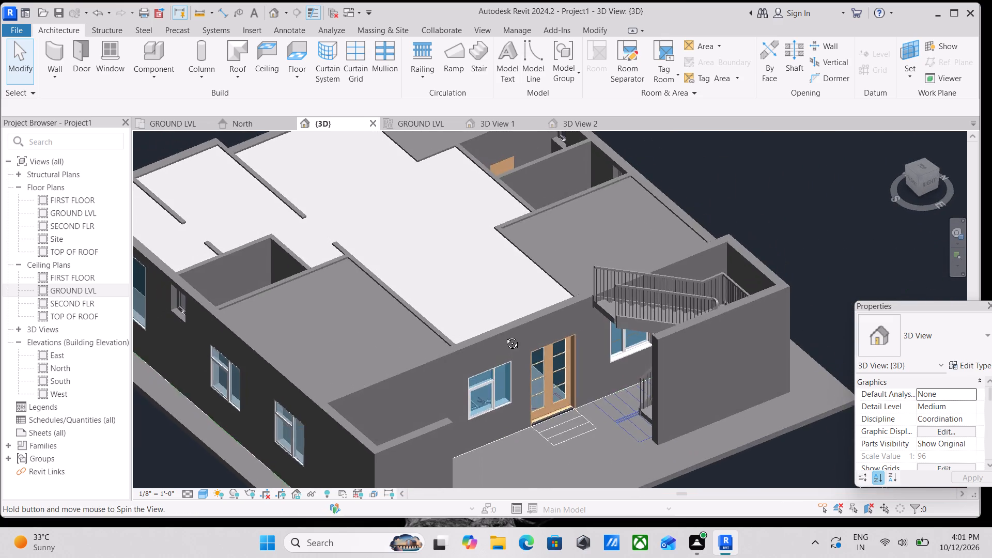
{"action": "middle_click_drag", "start_coordinate": [504, 335], "coordinate": [491, 296], "text": "shift"}
{"action": "middle_click_drag", "start_coordinate": [641, 431], "coordinate": [477, 359], "text": "shift"}
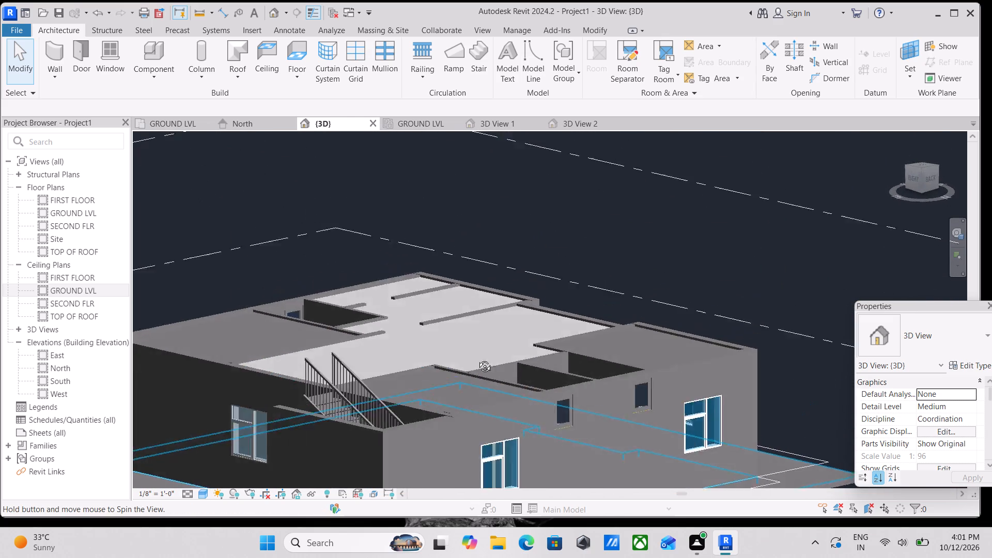
{"action": "middle_click_drag", "start_coordinate": [477, 359], "coordinate": [610, 326], "text": "shift"}
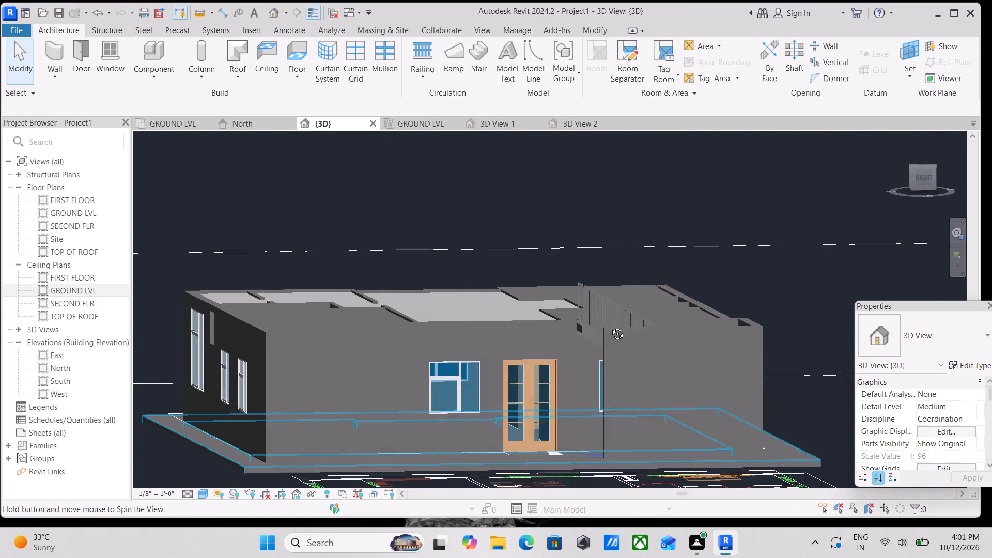
{"action": "middle_click_drag", "start_coordinate": [610, 326], "coordinate": [613, 330], "text": "shift"}
{"action": "scroll", "coordinate": [618, 385], "scroll_direction": "up", "scroll_amount": 3}
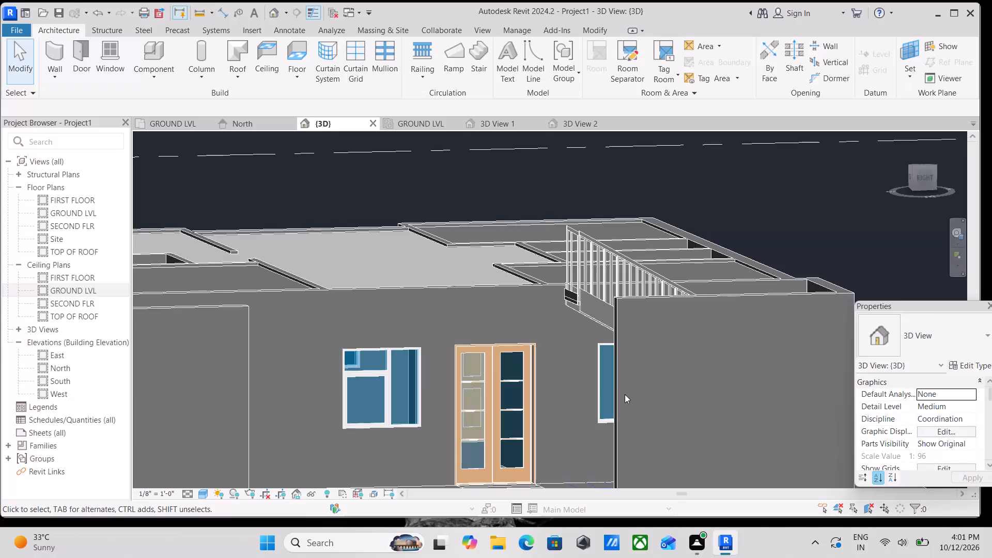
{"action": "scroll", "coordinate": [623, 395], "scroll_direction": "down", "scroll_amount": 2}
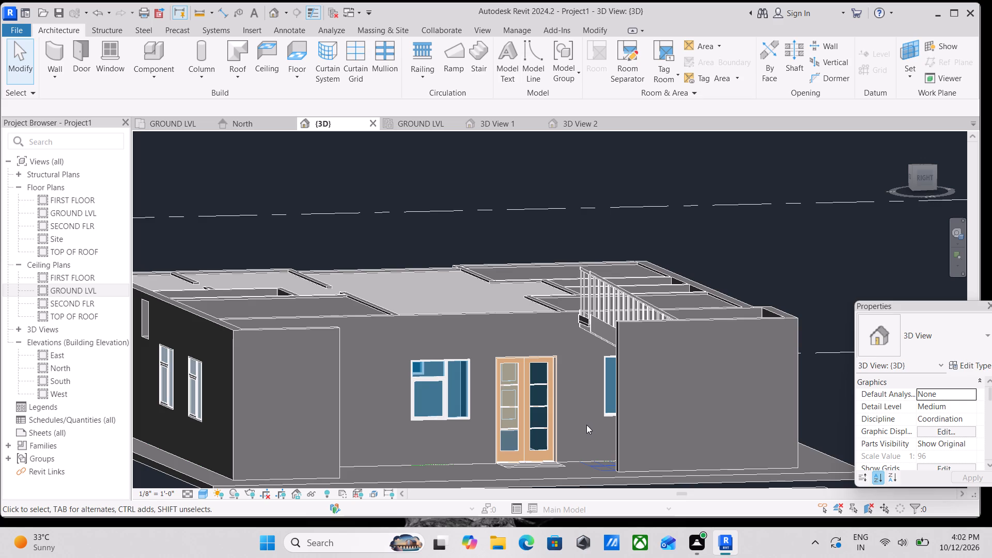
{"action": "scroll", "coordinate": [553, 435], "scroll_direction": "up", "scroll_amount": 3}
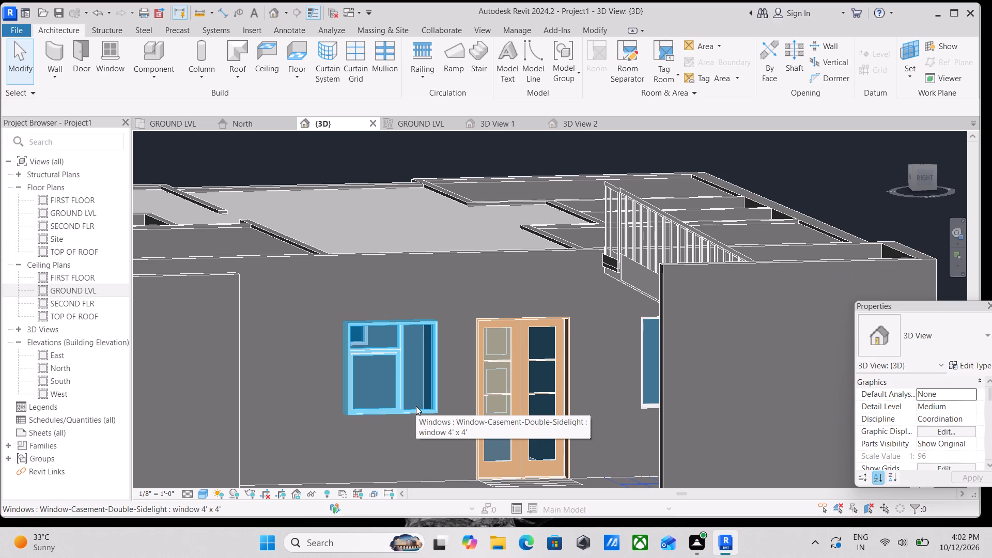
{"action": "scroll", "coordinate": [416, 406], "scroll_direction": "down", "scroll_amount": 4}
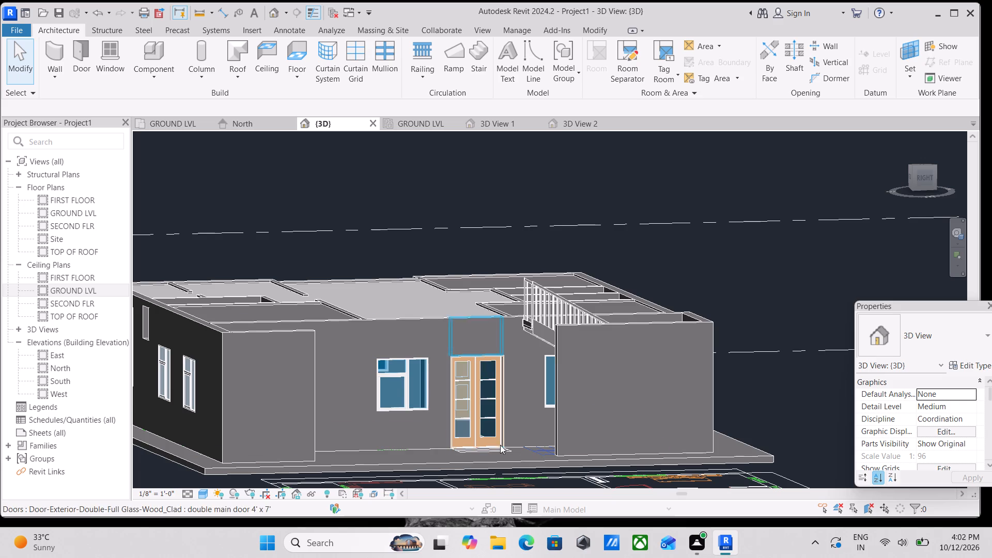
{"action": "middle_click_drag", "start_coordinate": [516, 458], "coordinate": [492, 452], "text": "shift"}
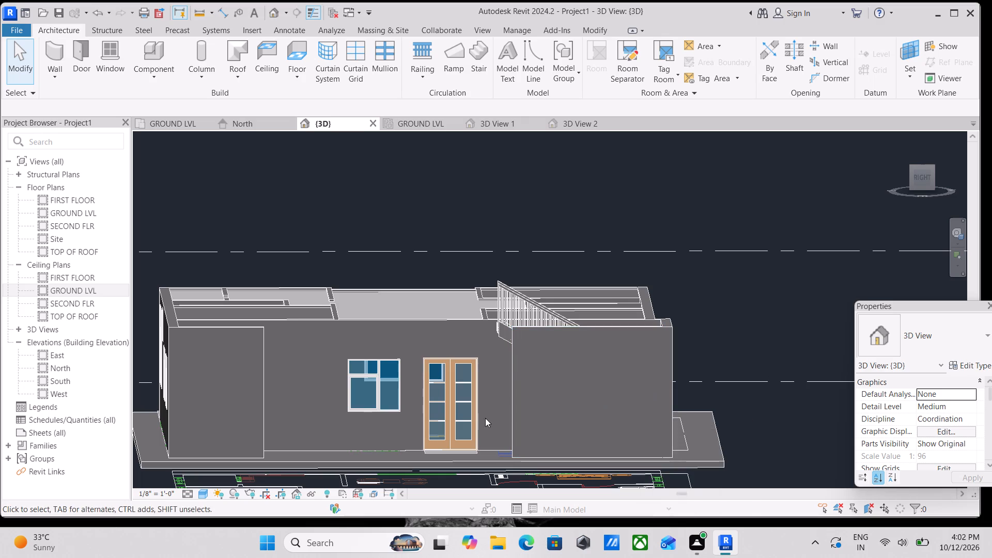
{"action": "scroll", "coordinate": [484, 382], "scroll_direction": "up", "scroll_amount": 5}
{"action": "key", "text": "Escape"}
{"action": "scroll", "coordinate": [521, 375], "scroll_direction": "down", "scroll_amount": 3}
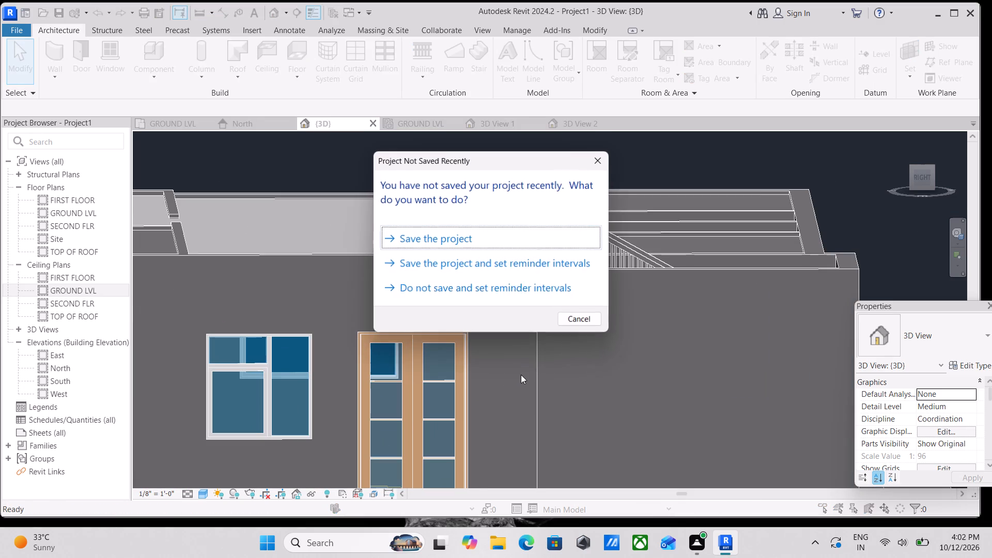
Dismiss the save reminder without saving the project.
{"action": "left_click", "coordinate": [602, 162]}
{"action": "scroll", "coordinate": [590, 243], "scroll_direction": "down", "scroll_amount": 4}
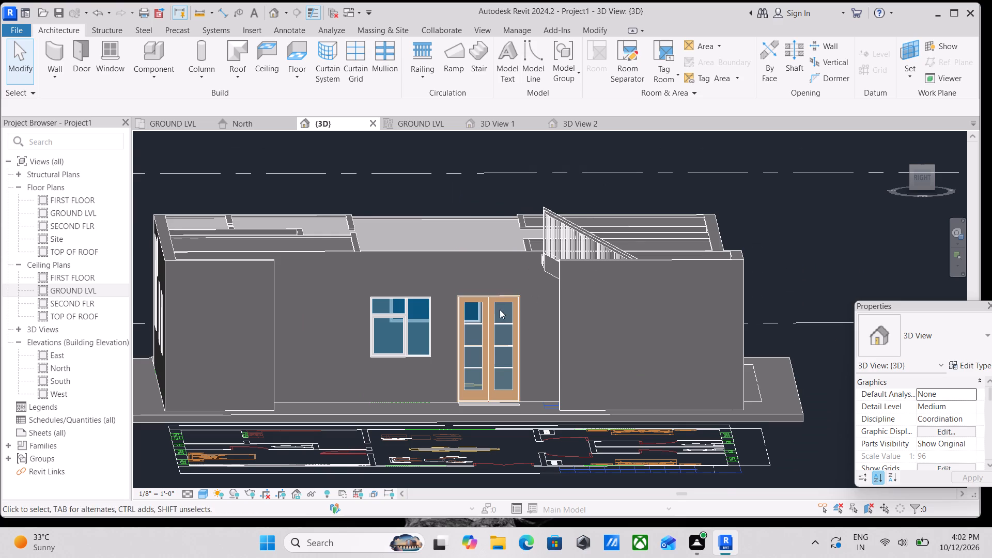
{"action": "scroll", "coordinate": [493, 346], "scroll_direction": "up", "scroll_amount": 1}
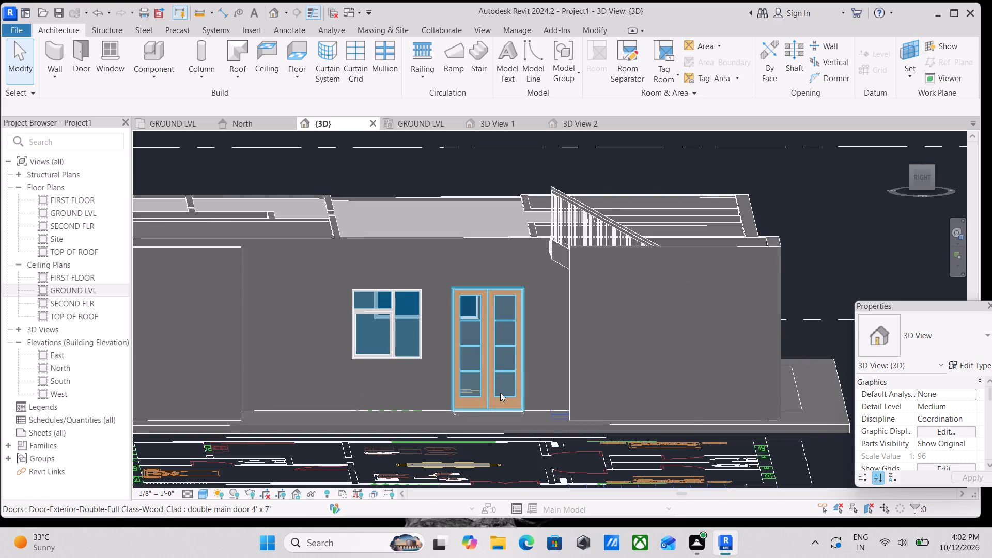
Set the sill height of the double main door on the veranda front to 1'.
{"action": "scroll", "coordinate": [491, 401], "scroll_direction": "up", "scroll_amount": 2}
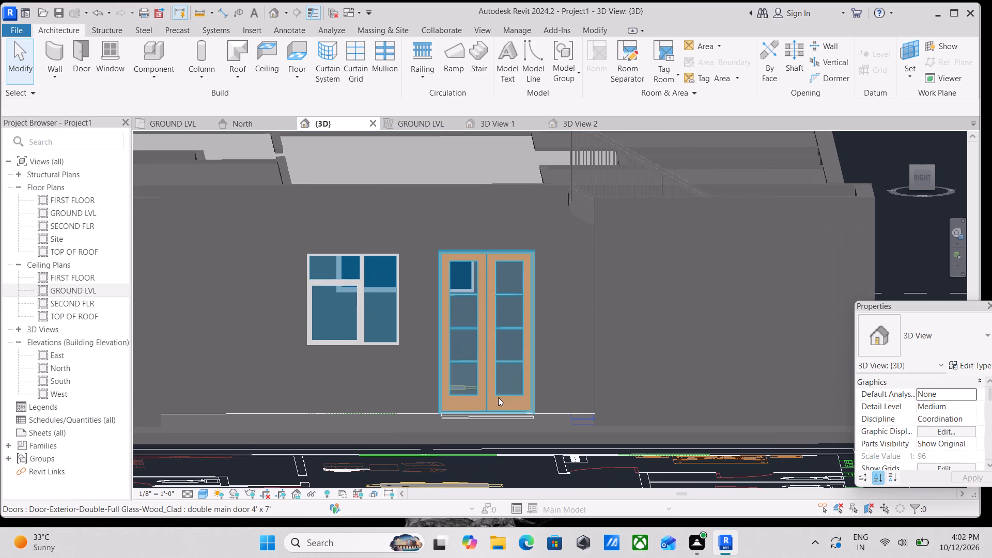
{"action": "left_click", "coordinate": [525, 396]}
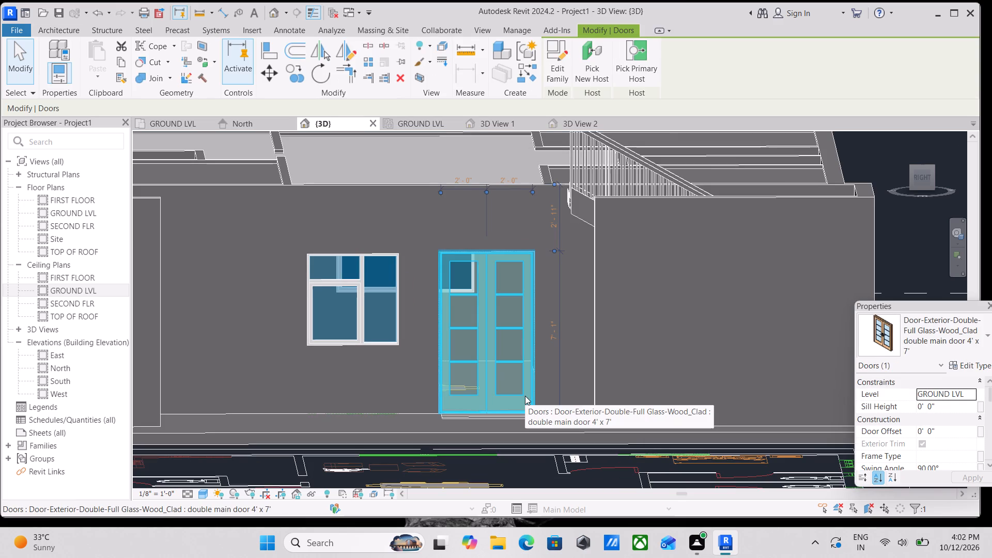
{"action": "scroll", "coordinate": [525, 396], "scroll_direction": "up", "scroll_amount": 1}
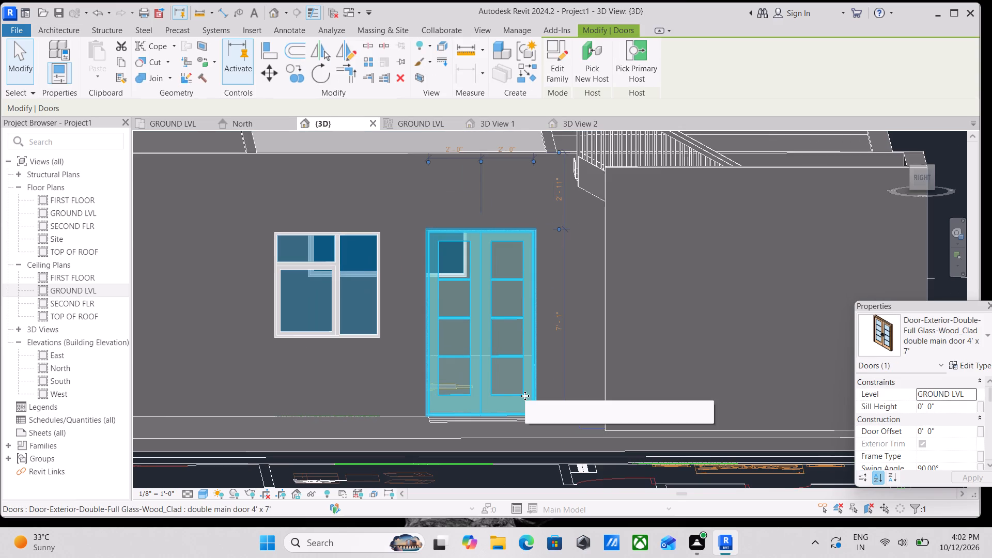
{"action": "scroll", "coordinate": [525, 396], "scroll_direction": "up", "scroll_amount": 2}
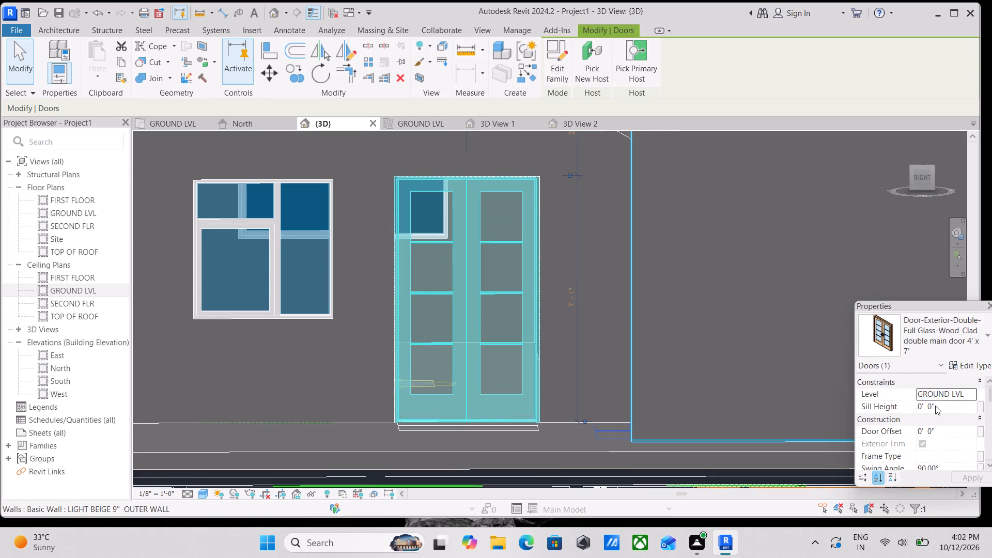
{"action": "left_click", "coordinate": [935, 406]}
{"action": "left_click_drag", "start_coordinate": [936, 406], "coordinate": [913, 408]}
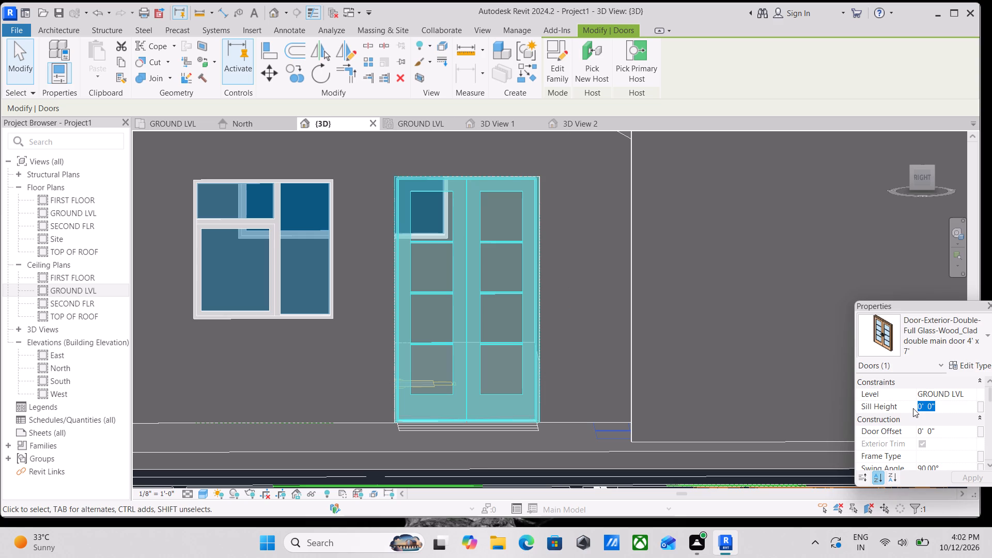
{"action": "type", "text": "1'"}
{"action": "key", "text": "Return"}
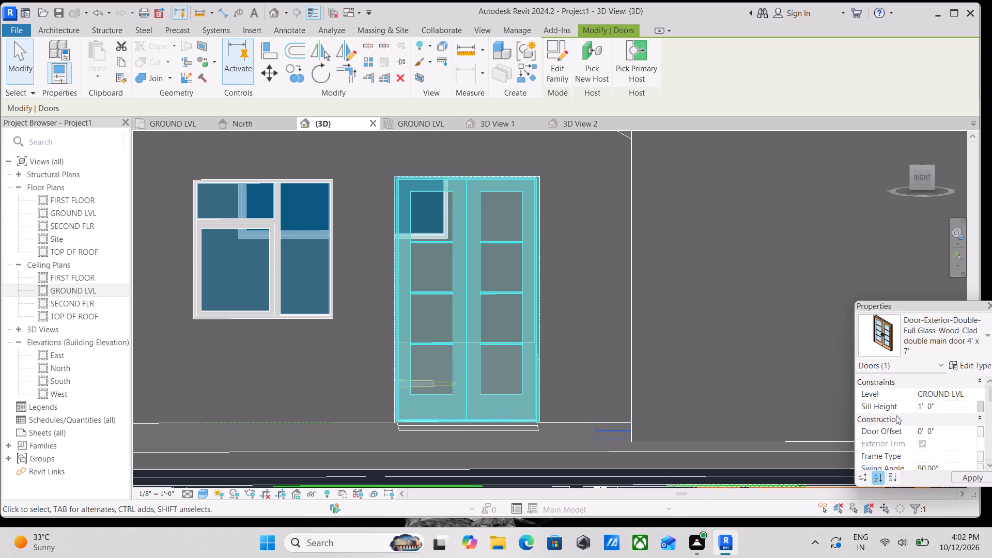
{"action": "key", "text": "Escape"}
Examine the double main door, the wall strip beneath its threshold and the surrounding veranda front in 3D.
{"action": "scroll", "coordinate": [516, 412], "scroll_direction": "down", "scroll_amount": 2}
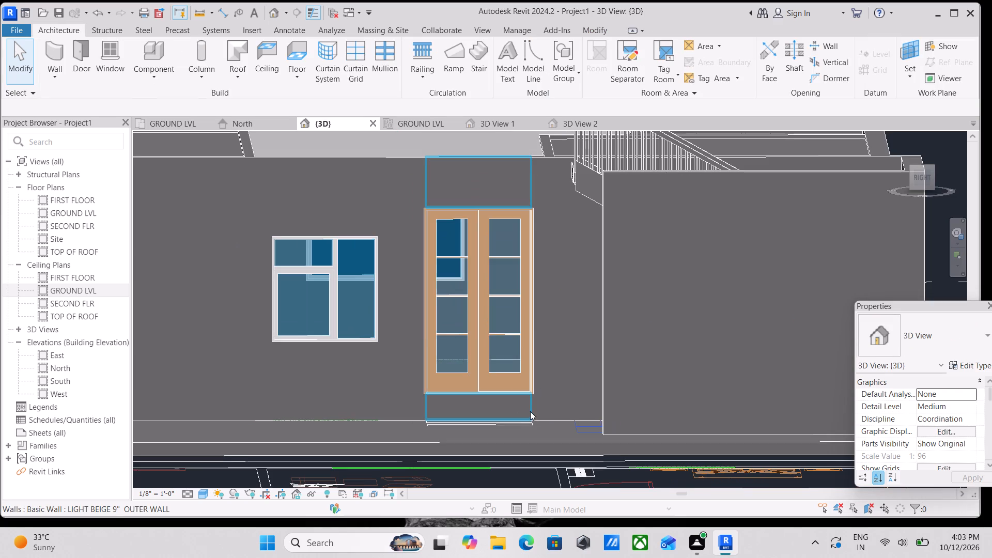
{"action": "scroll", "coordinate": [500, 394], "scroll_direction": "down", "scroll_amount": 1}
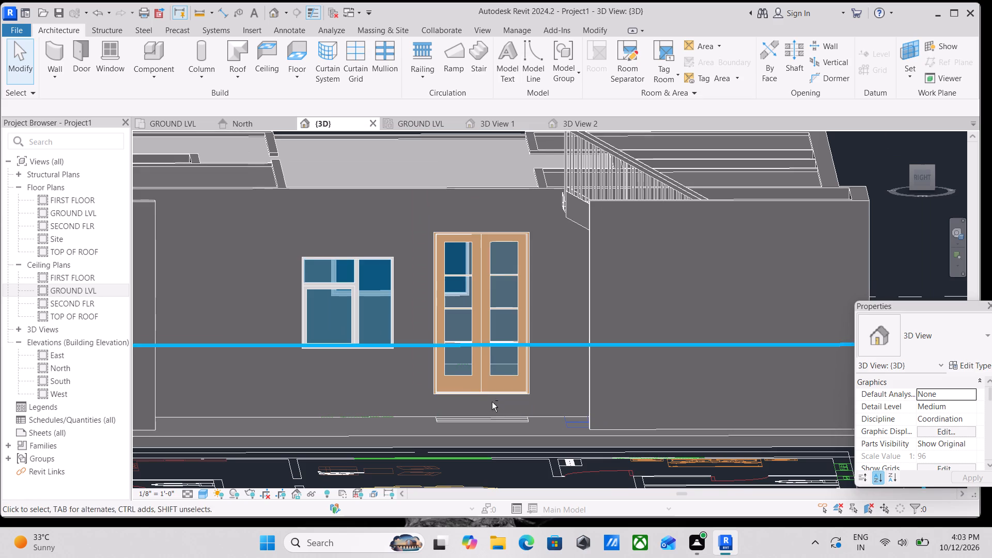
{"action": "middle_click_drag", "start_coordinate": [492, 402], "coordinate": [577, 479], "text": "shift"}
{"action": "middle_click_drag", "start_coordinate": [597, 396], "coordinate": [609, 438]}
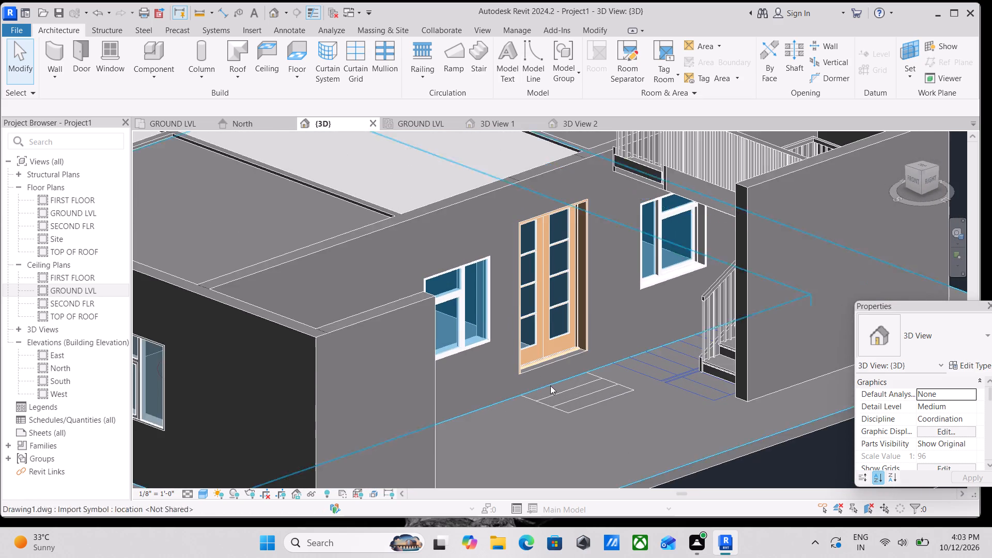
{"action": "scroll", "coordinate": [549, 384], "scroll_direction": "up", "scroll_amount": 3}
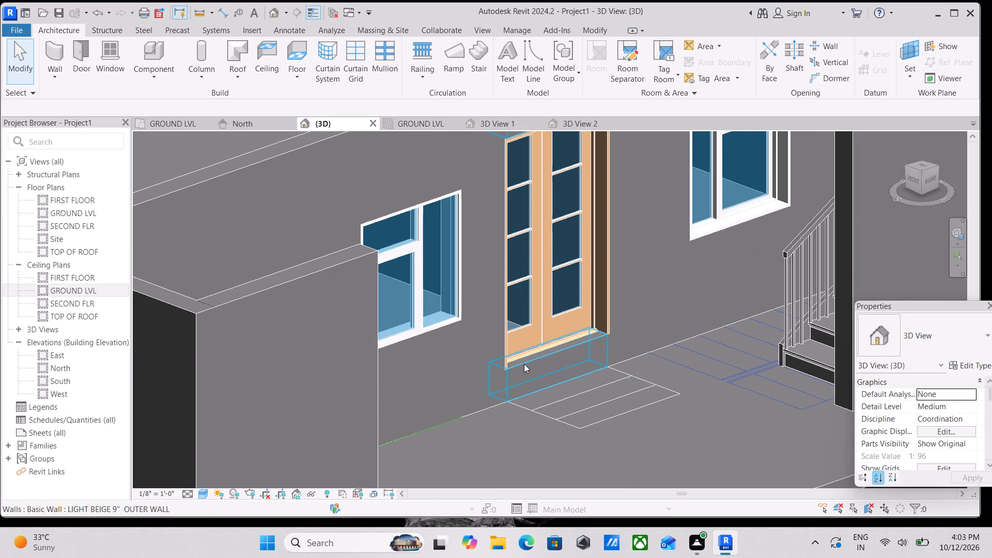
{"action": "scroll", "coordinate": [524, 364], "scroll_direction": "up", "scroll_amount": 3}
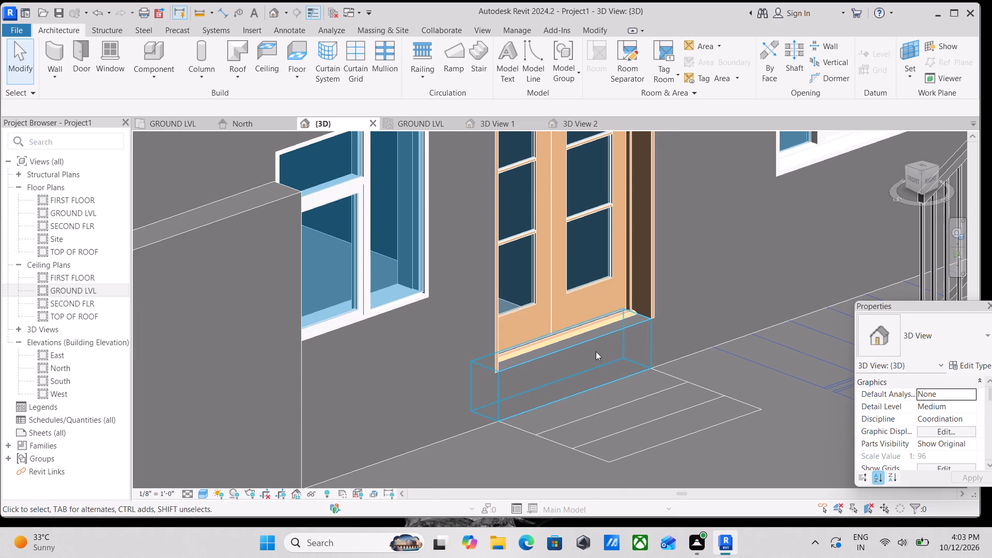
{"action": "scroll", "coordinate": [559, 366], "scroll_direction": "down", "scroll_amount": 6}
{"action": "scroll", "coordinate": [602, 344], "scroll_direction": "down", "scroll_amount": 2}
{"action": "middle_click_drag", "start_coordinate": [604, 344], "coordinate": [537, 425]}
{"action": "middle_click_drag", "start_coordinate": [578, 400], "coordinate": [636, 393]}
{"action": "scroll", "coordinate": [628, 380], "scroll_direction": "down", "scroll_amount": 1}
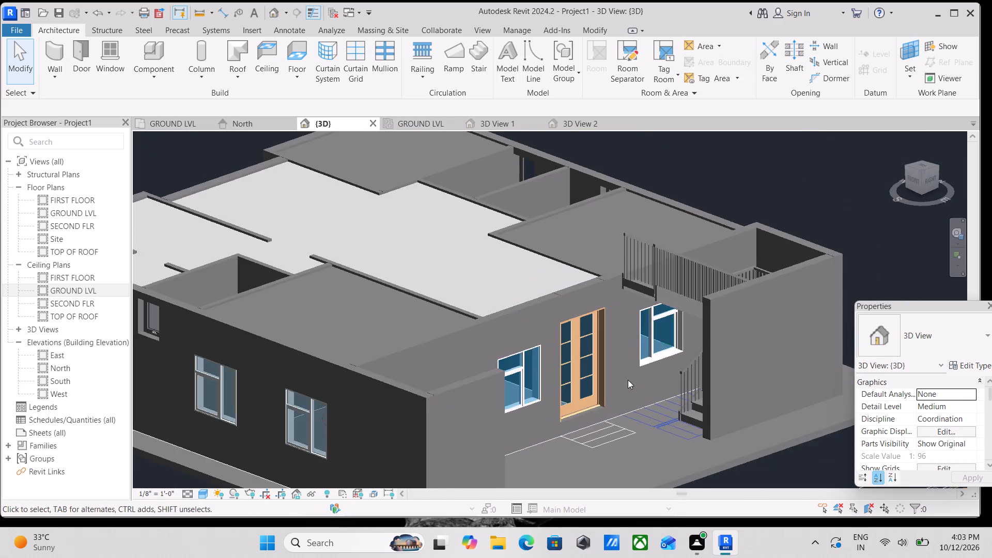
{"action": "middle_click_drag", "start_coordinate": [628, 380], "coordinate": [617, 426]}
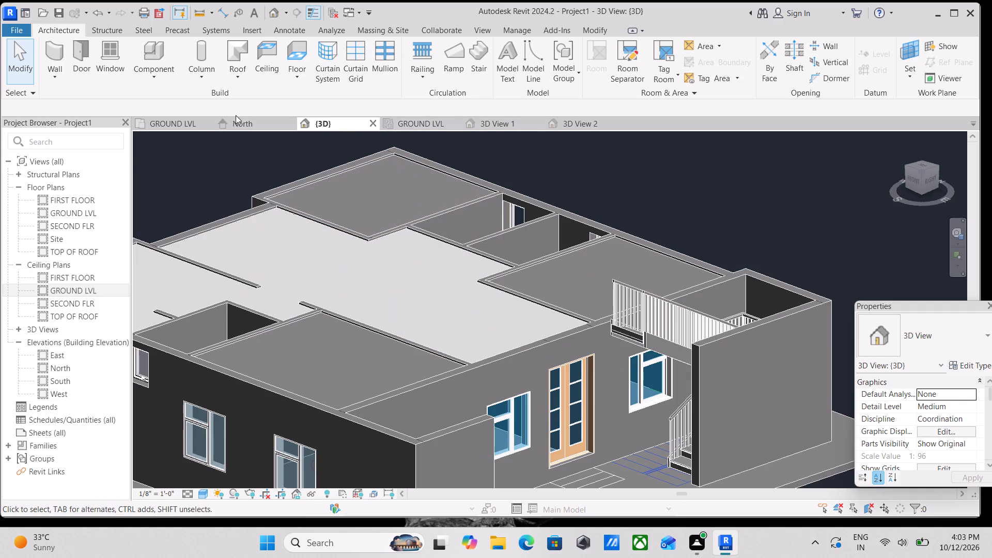
In the GROUND LVL floor plan, begin a sketched stair run and draw two 3'-0" boundary lines along the main door steps' sides.
{"action": "left_click", "coordinate": [191, 119]}
{"action": "scroll", "coordinate": [588, 292], "scroll_direction": "down", "scroll_amount": 2}
{"action": "middle_click_drag", "start_coordinate": [588, 292], "coordinate": [577, 335]}
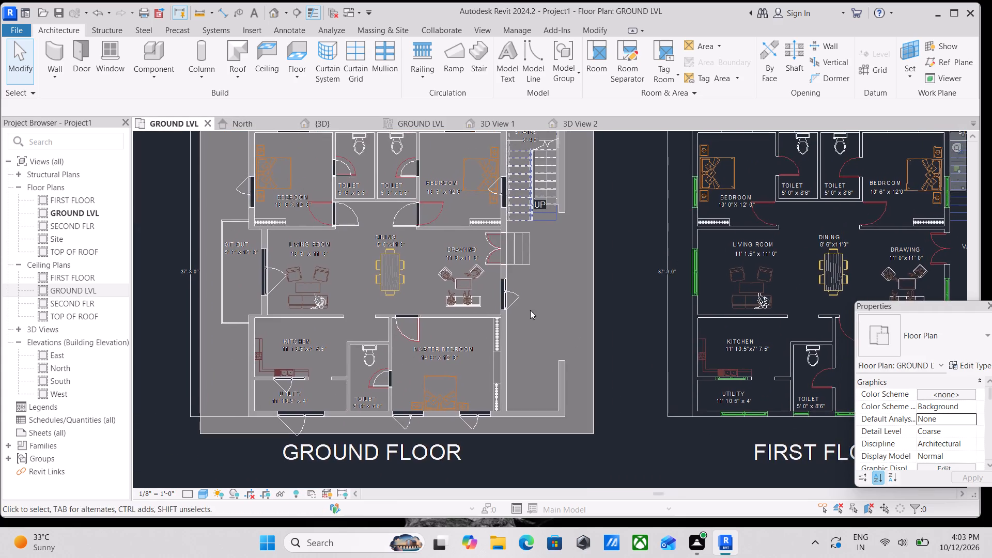
{"action": "scroll", "coordinate": [522, 299], "scroll_direction": "up", "scroll_amount": 6}
{"action": "middle_click_drag", "start_coordinate": [533, 259], "coordinate": [546, 351]}
{"action": "middle_click_drag", "start_coordinate": [587, 232], "coordinate": [594, 269]}
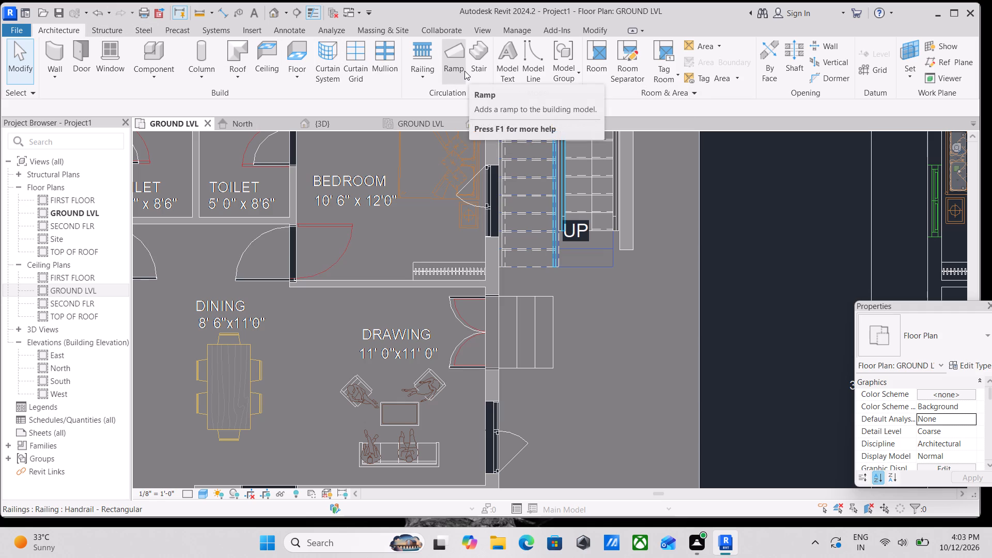
{"action": "scroll", "coordinate": [498, 73], "scroll_direction": "up", "scroll_amount": 3}
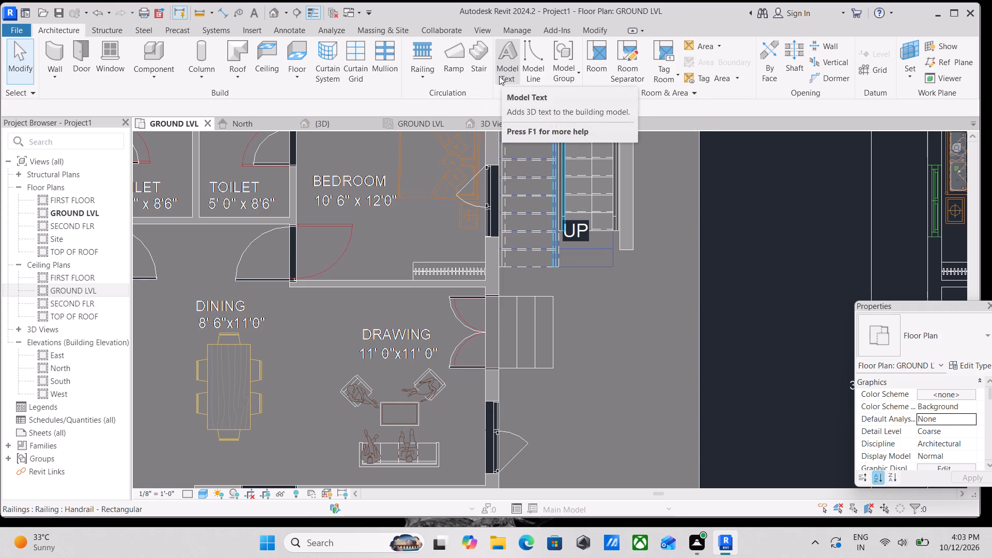
{"action": "left_click", "coordinate": [482, 67]}
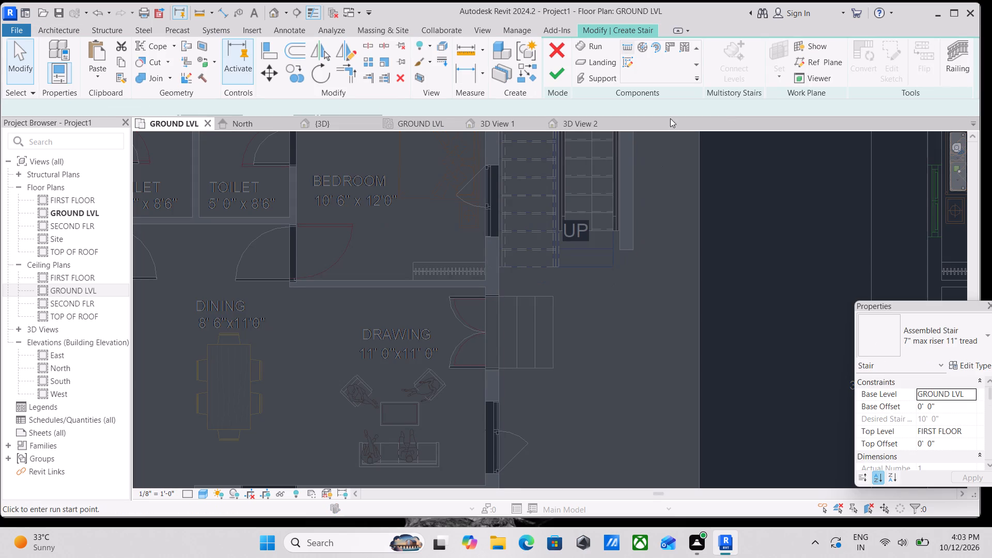
{"action": "left_click", "coordinate": [631, 63]}
{"action": "scroll", "coordinate": [509, 385], "scroll_direction": "up", "scroll_amount": 4}
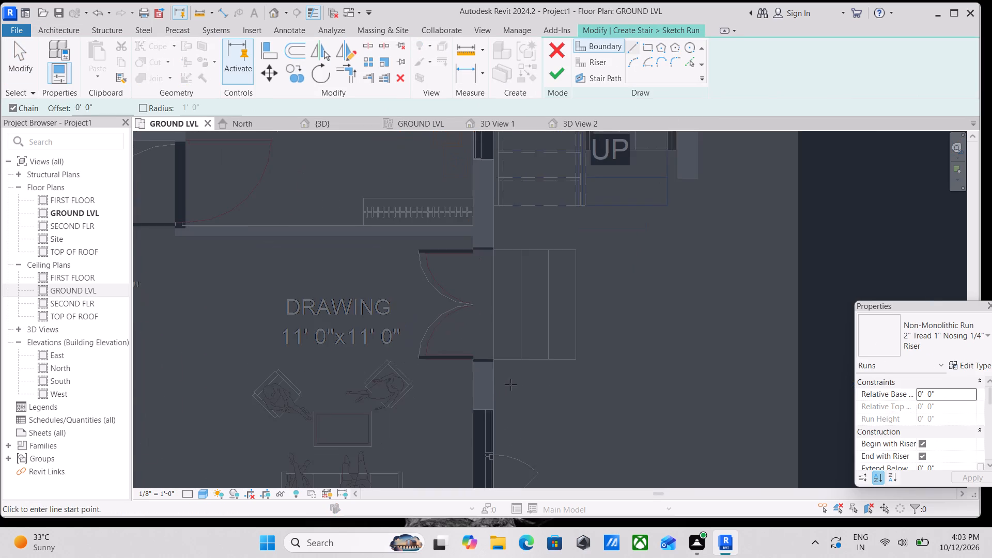
{"action": "scroll", "coordinate": [519, 378], "scroll_direction": "up", "scroll_amount": 4}
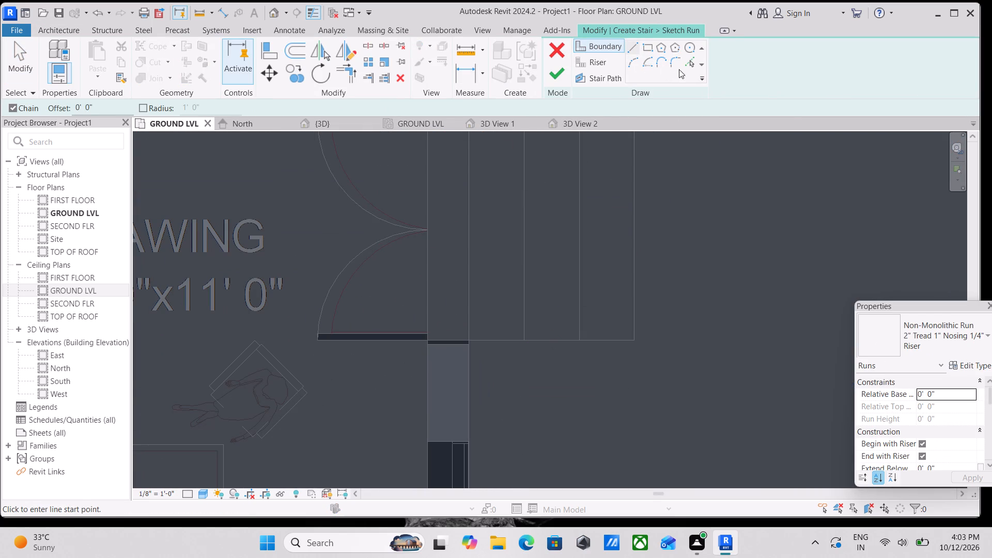
{"action": "left_click", "coordinate": [692, 65]}
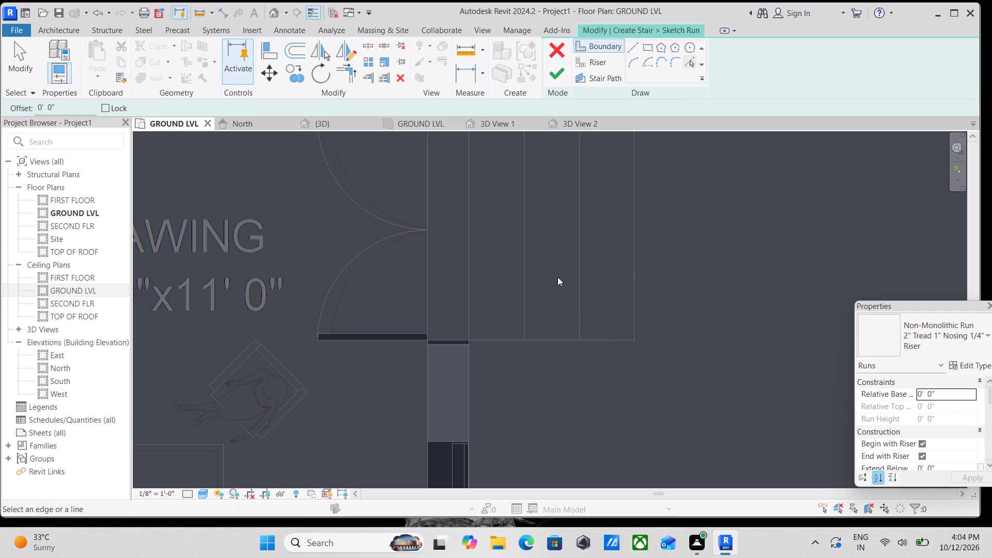
{"action": "scroll", "coordinate": [557, 277], "scroll_direction": "down", "scroll_amount": 1}
{"action": "middle_click_drag", "start_coordinate": [557, 277], "coordinate": [548, 339]}
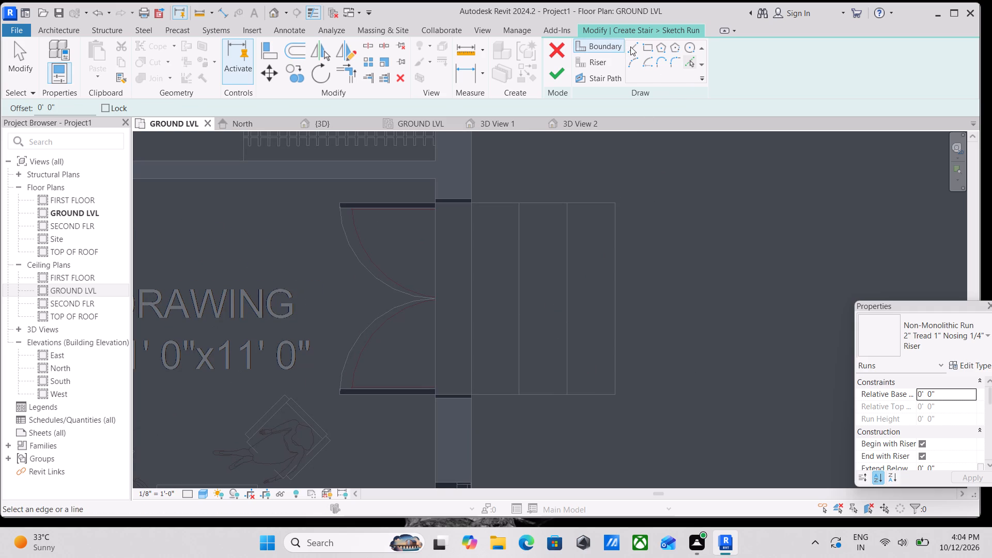
{"action": "left_click", "coordinate": [630, 47]}
{"action": "left_click", "coordinate": [471, 394]}
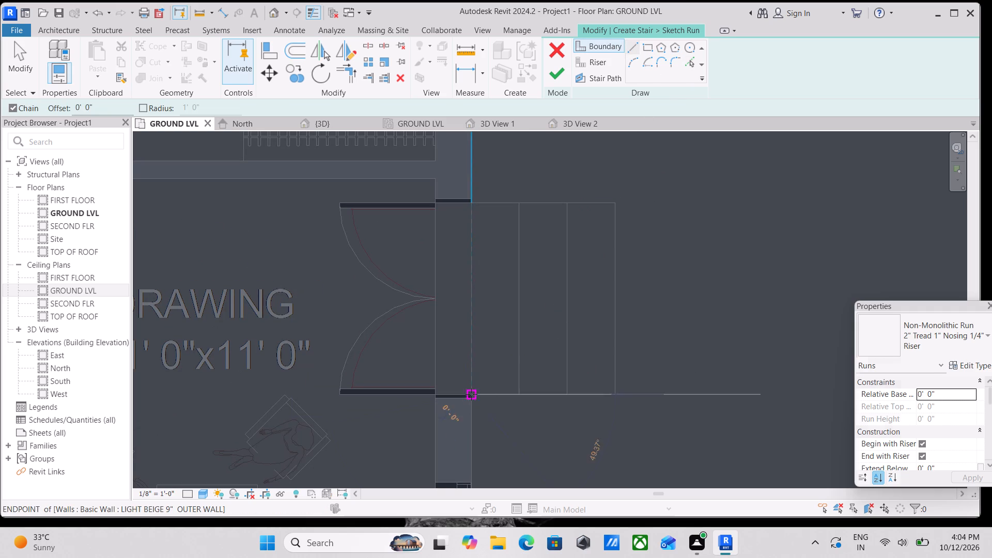
{"action": "left_click", "coordinate": [613, 395]}
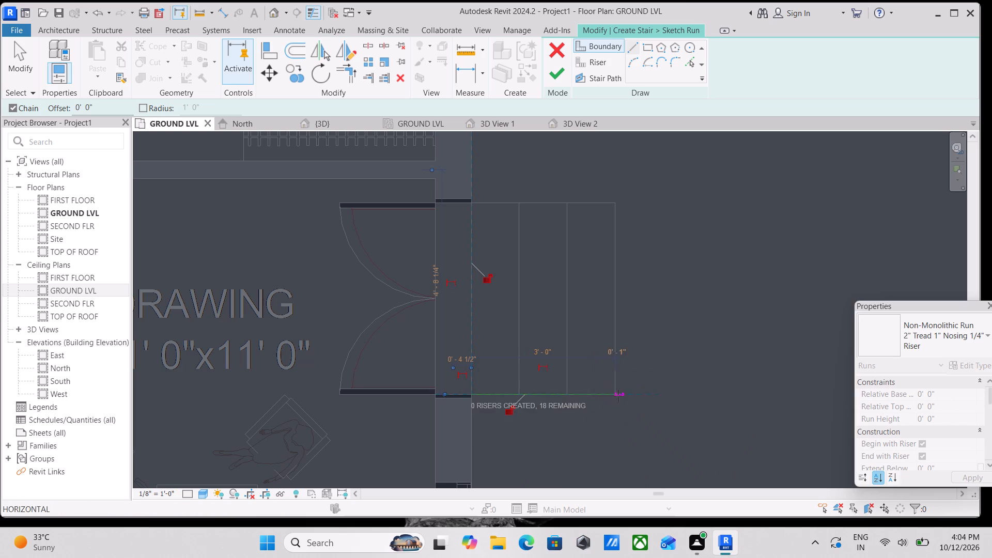
{"action": "key", "text": "Escape"}
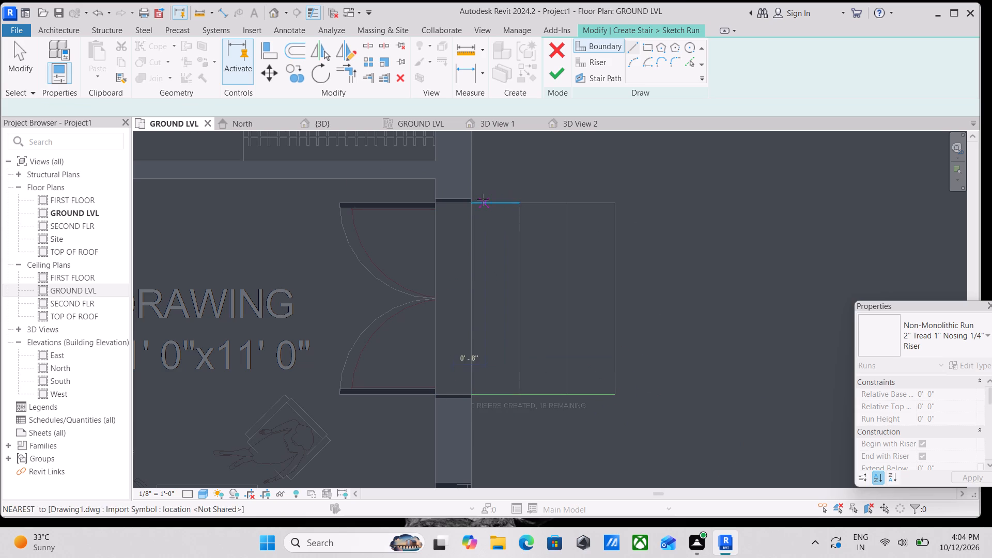
{"action": "left_click", "coordinate": [473, 204]}
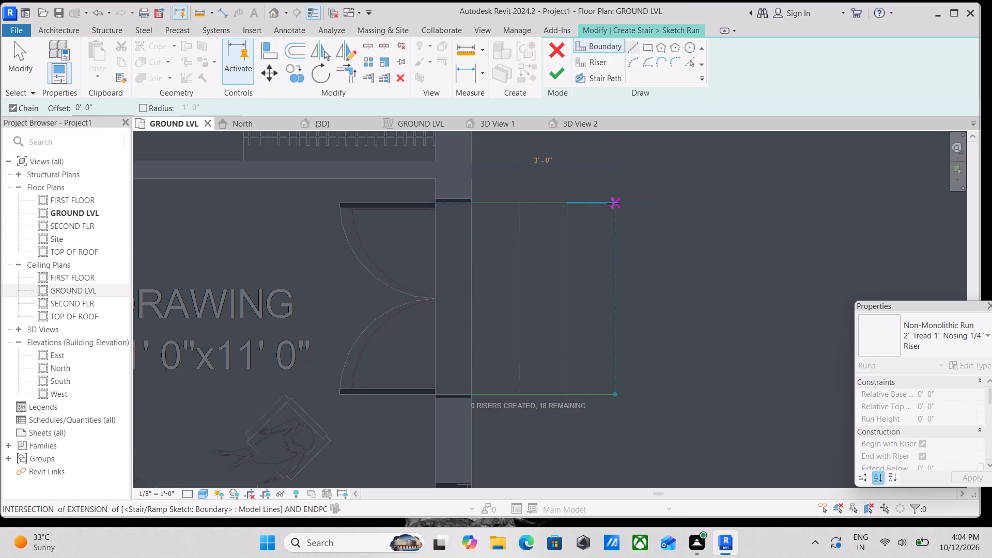
{"action": "left_click", "coordinate": [614, 203]}
{"action": "key", "text": "Escape"}
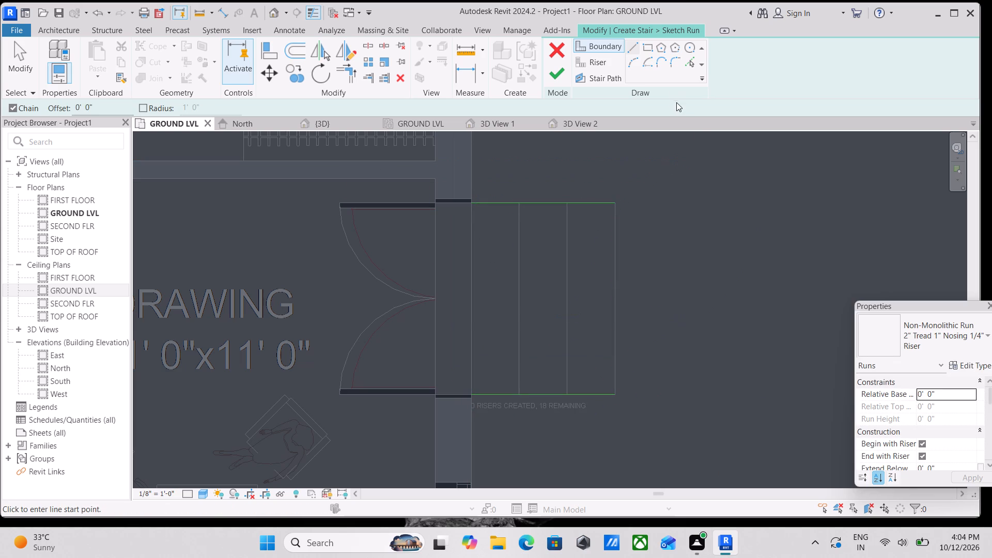
Add four riser lines to the entrance steps, picking the three CAD step lines and the outer wall face.
{"action": "left_click", "coordinate": [594, 60]}
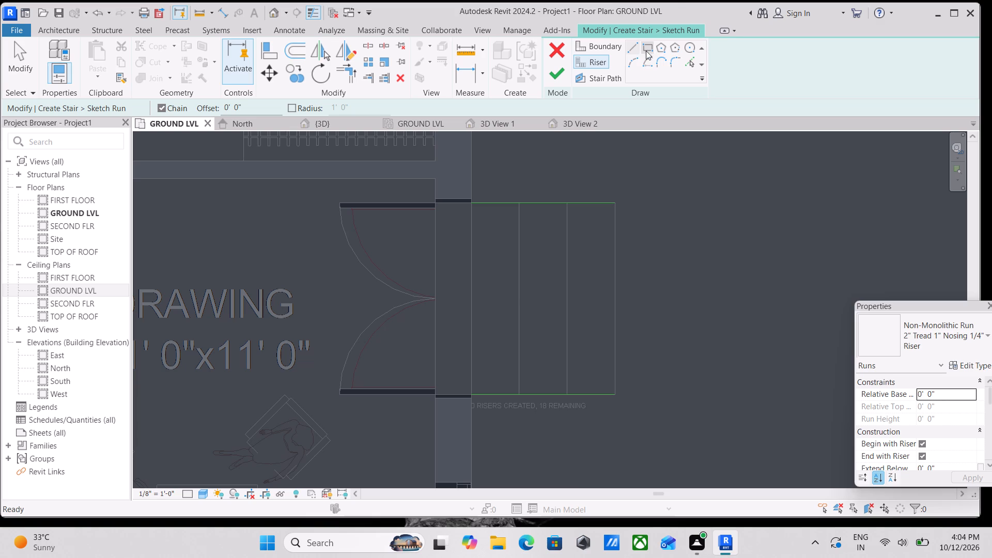
{"action": "left_click", "coordinate": [692, 65]}
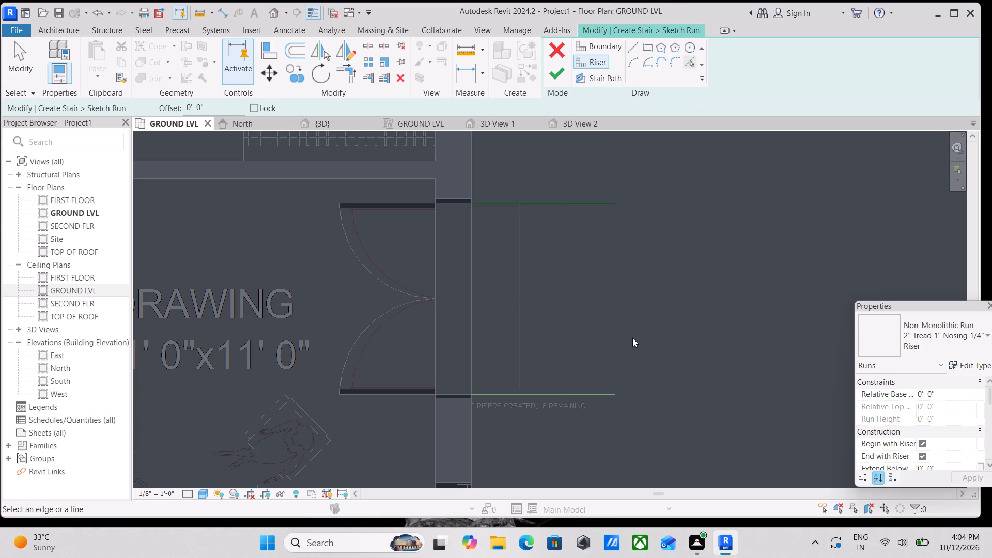
{"action": "left_click", "coordinate": [619, 323]}
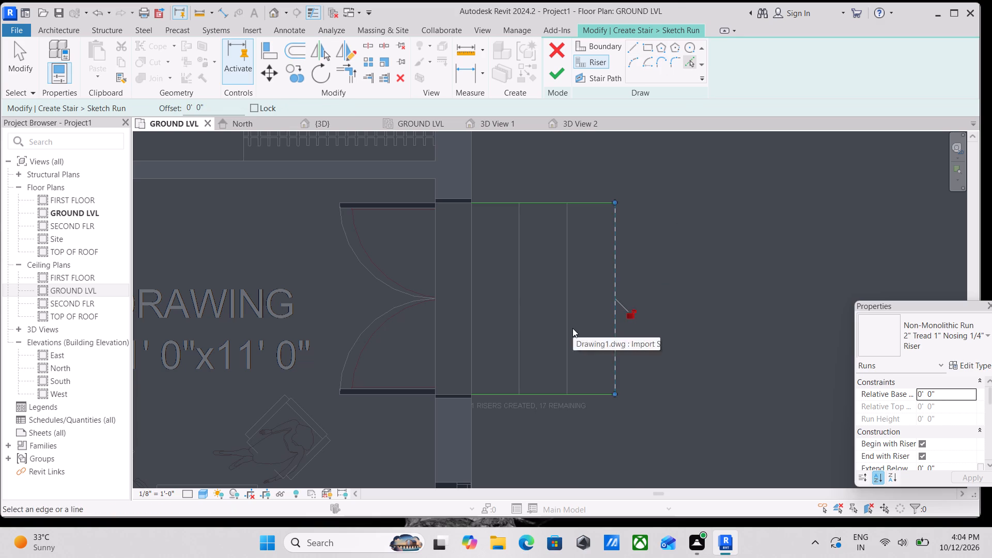
{"action": "left_click", "coordinate": [569, 328]}
{"action": "left_click", "coordinate": [519, 328]}
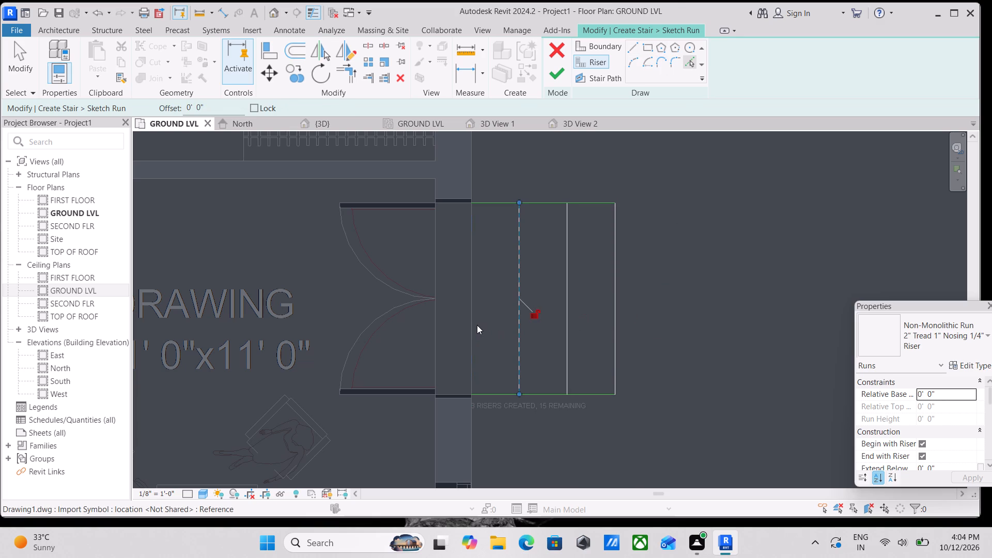
{"action": "left_click", "coordinate": [476, 324]}
Shorten the wall-side riser line at the end nearest the main staircase so that it meets the boundary line.
{"action": "scroll", "coordinate": [477, 188], "scroll_direction": "up", "scroll_amount": 3}
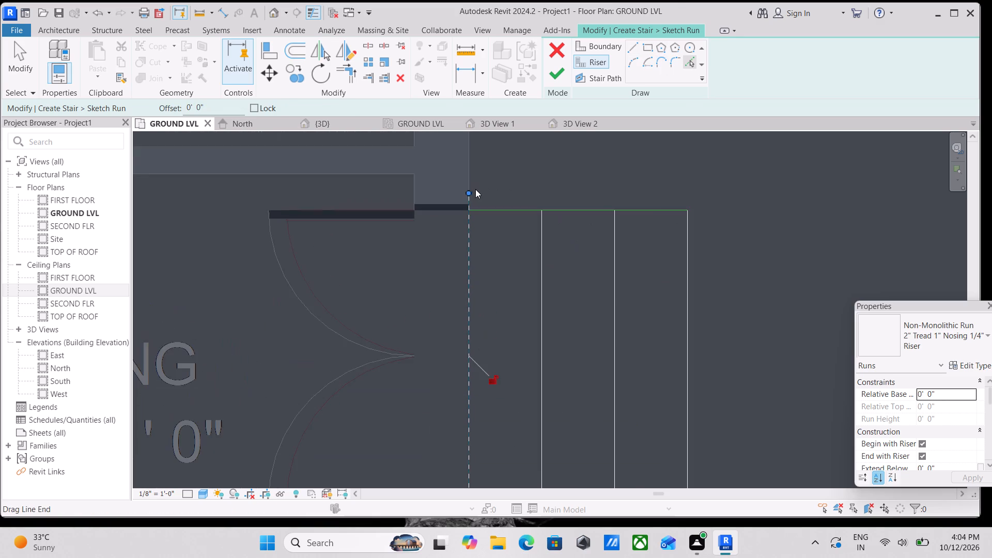
{"action": "scroll", "coordinate": [478, 202], "scroll_direction": "up", "scroll_amount": 3}
{"action": "key", "text": "Escape"}
{"action": "scroll", "coordinate": [474, 204], "scroll_direction": "up", "scroll_amount": 3}
{"action": "key", "text": "Escape"}
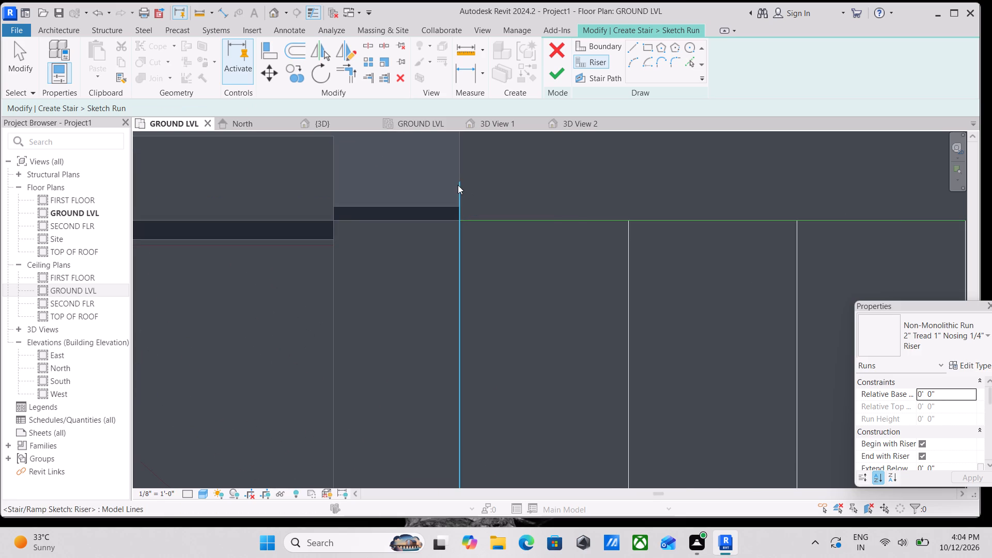
{"action": "left_click", "coordinate": [461, 187]}
{"action": "left_click_drag", "start_coordinate": [458, 183], "coordinate": [460, 208]}
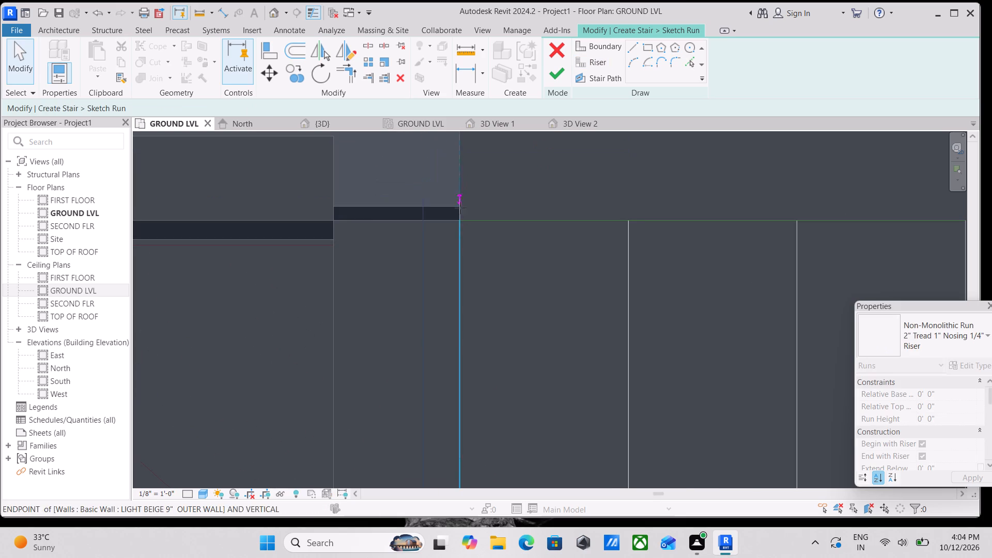
{"action": "left_click_drag", "start_coordinate": [460, 208], "coordinate": [460, 217]}
{"action": "key", "text": "Escape"}
Shorten the wall-side riser line at its other end to meet the second boundary line, giving a 4'-0" riser.
{"action": "scroll", "coordinate": [467, 226], "scroll_direction": "down", "scroll_amount": 4}
{"action": "middle_click_drag", "start_coordinate": [494, 300], "coordinate": [512, 167]}
{"action": "scroll", "coordinate": [515, 278], "scroll_direction": "down", "scroll_amount": 2}
{"action": "middle_click_drag", "start_coordinate": [515, 279], "coordinate": [530, 167]}
{"action": "scroll", "coordinate": [503, 338], "scroll_direction": "up", "scroll_amount": 5}
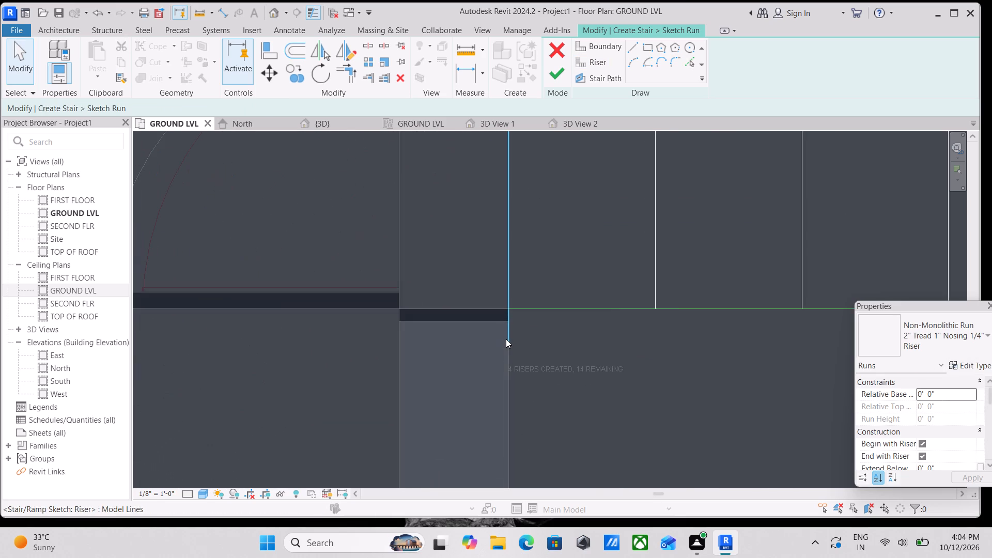
{"action": "scroll", "coordinate": [506, 339], "scroll_direction": "up", "scroll_amount": 3}
{"action": "left_click", "coordinate": [513, 331]}
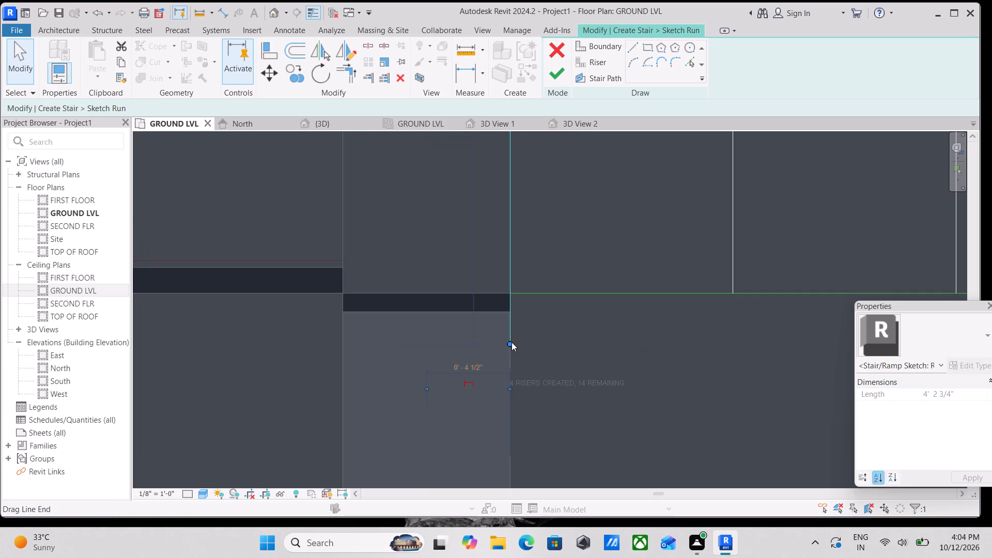
{"action": "left_click_drag", "start_coordinate": [512, 342], "coordinate": [513, 297]}
{"action": "scroll", "coordinate": [585, 172], "scroll_direction": "down", "scroll_amount": 3}
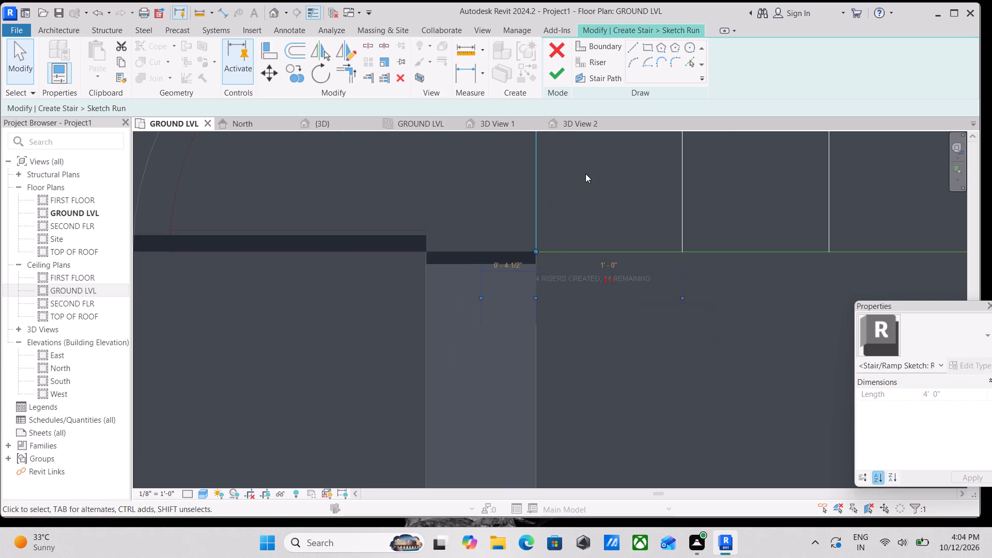
{"action": "scroll", "coordinate": [591, 174], "scroll_direction": "down", "scroll_amount": 6}
Draw a 3'-0" stair path from the outermost riser's midpoint to the wall-side riser's midpoint, and finish the run sketch and stair.
{"action": "middle_click_drag", "start_coordinate": [590, 187], "coordinate": [556, 324]}
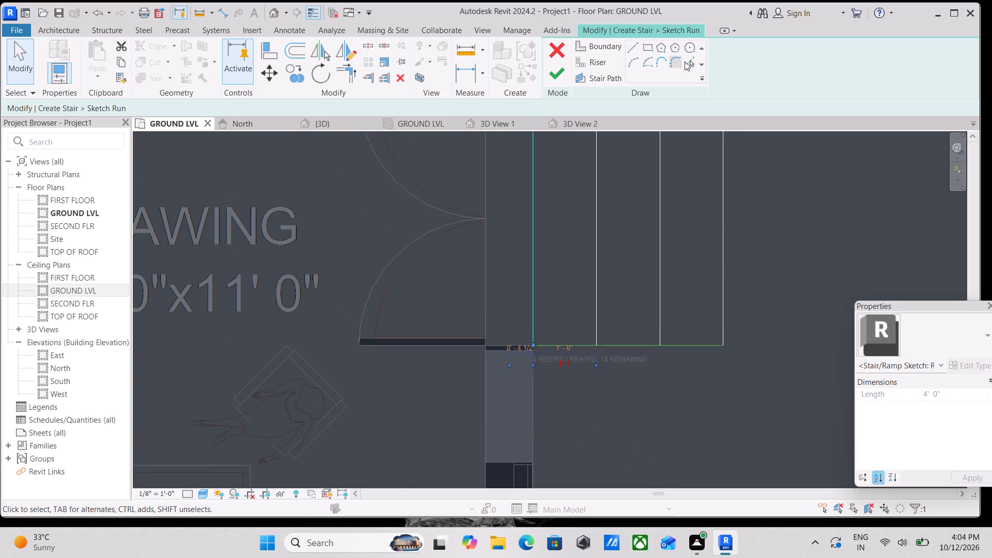
{"action": "left_click", "coordinate": [610, 73]}
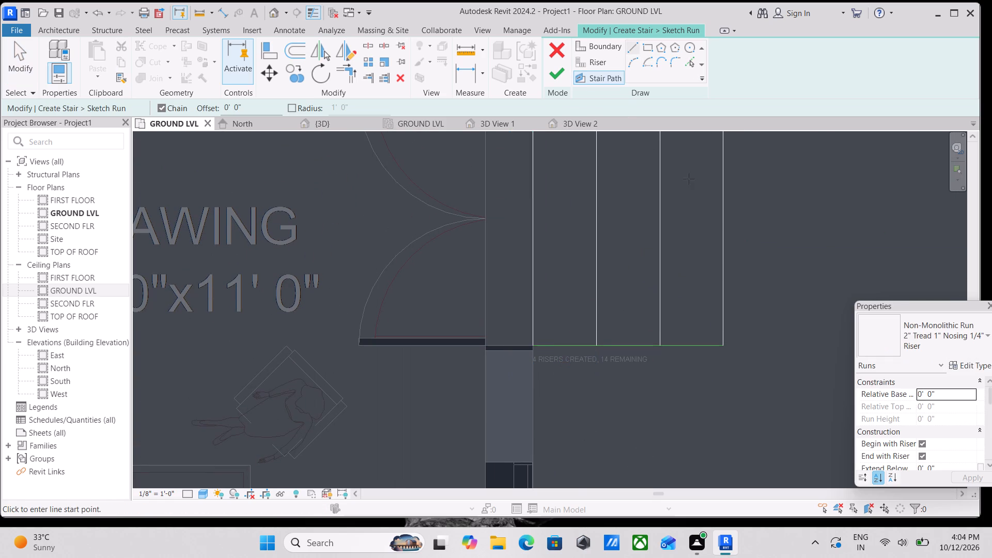
{"action": "scroll", "coordinate": [724, 194], "scroll_direction": "down", "scroll_amount": 2}
{"action": "middle_click_drag", "start_coordinate": [724, 194], "coordinate": [726, 276]}
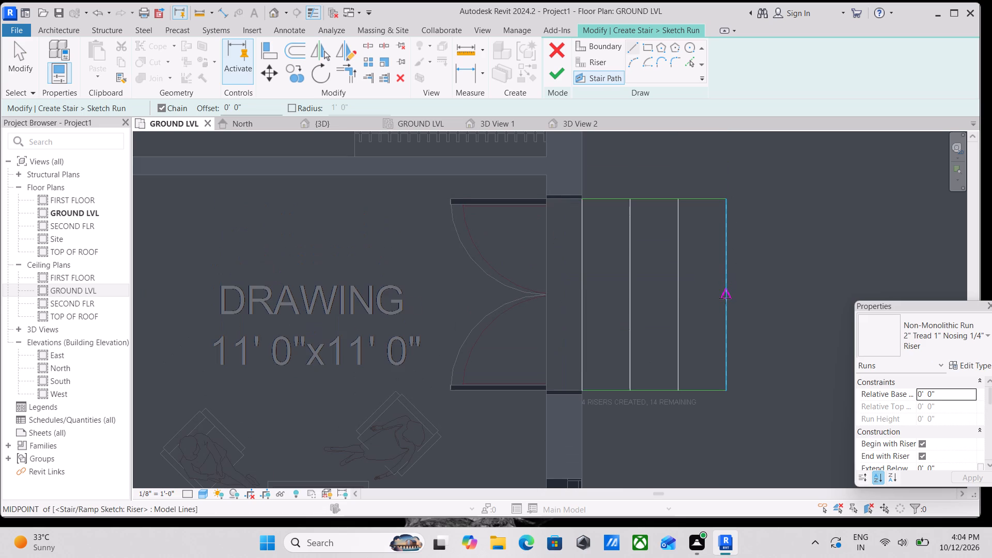
{"action": "left_click", "coordinate": [725, 297]}
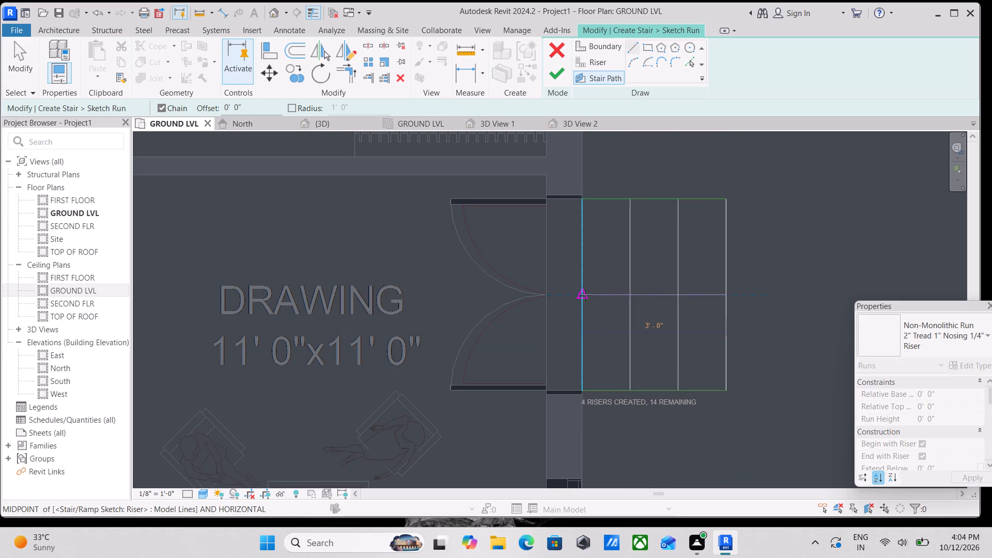
{"action": "left_click", "coordinate": [585, 296]}
{"action": "left_click", "coordinate": [562, 69]}
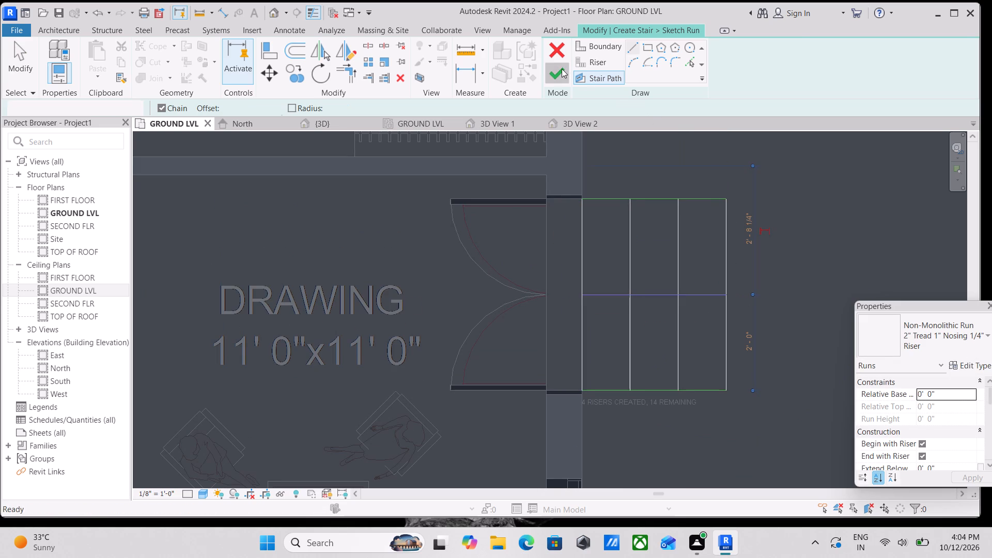
{"action": "scroll", "coordinate": [647, 209], "scroll_direction": "down", "scroll_amount": 2}
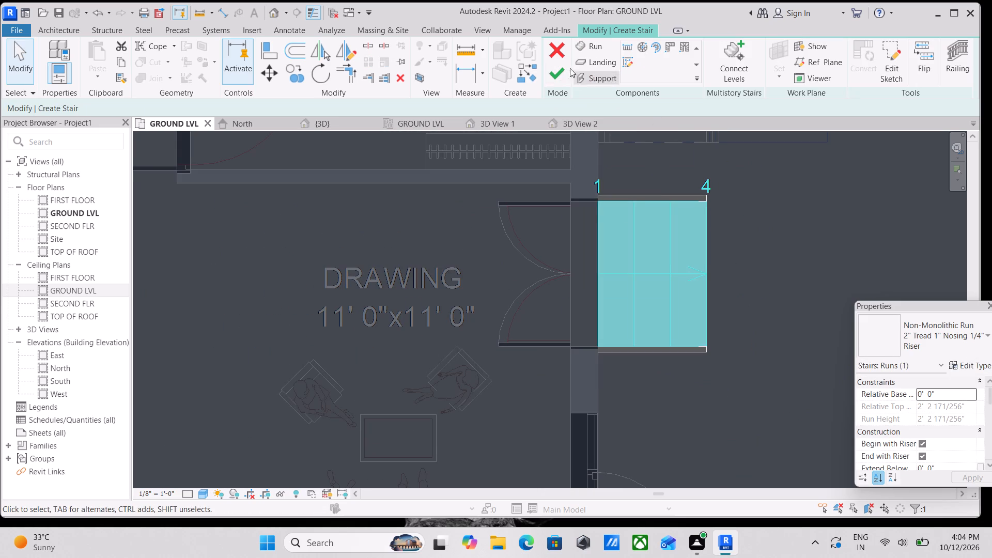
{"action": "left_click", "coordinate": [556, 75]}
{"action": "scroll", "coordinate": [685, 246], "scroll_direction": "down", "scroll_amount": 1}
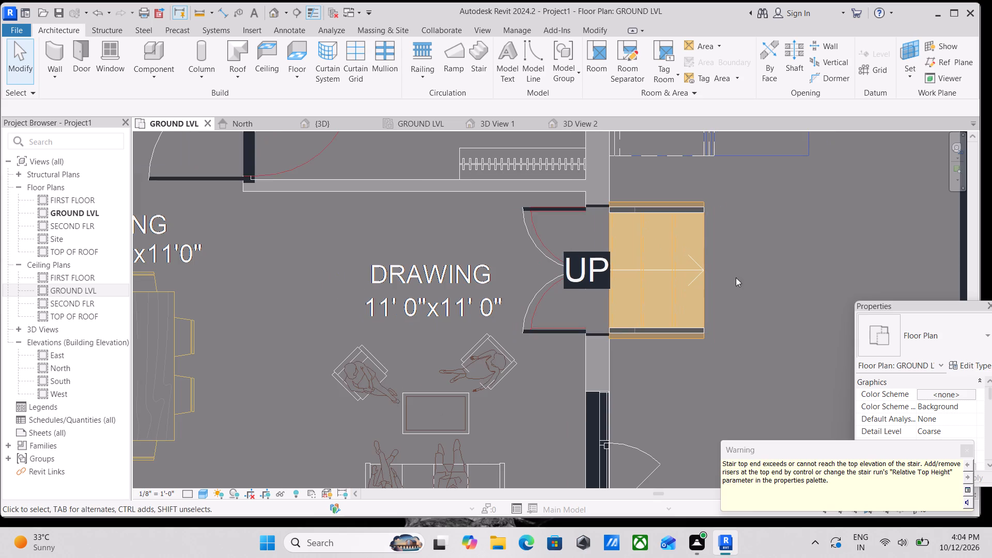
{"action": "left_click", "coordinate": [966, 450]}
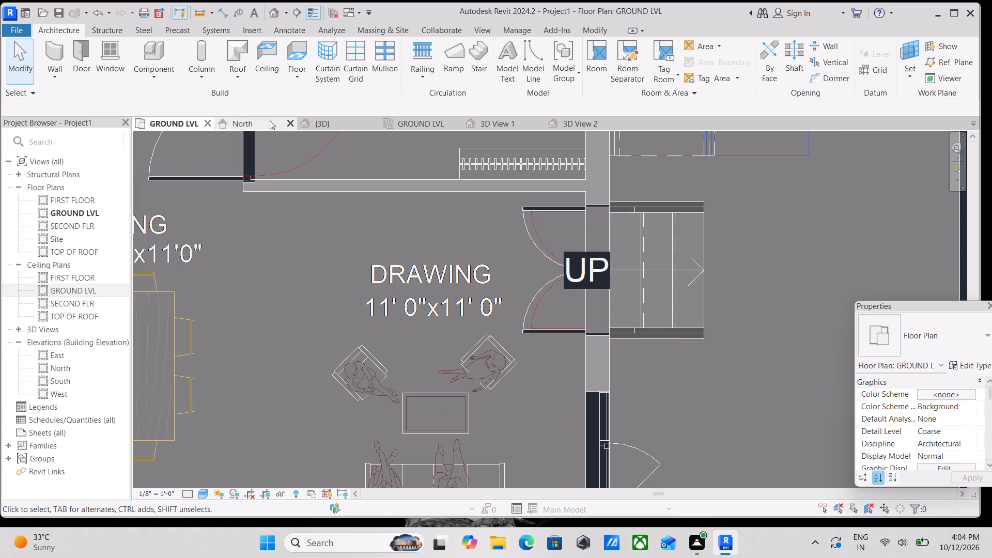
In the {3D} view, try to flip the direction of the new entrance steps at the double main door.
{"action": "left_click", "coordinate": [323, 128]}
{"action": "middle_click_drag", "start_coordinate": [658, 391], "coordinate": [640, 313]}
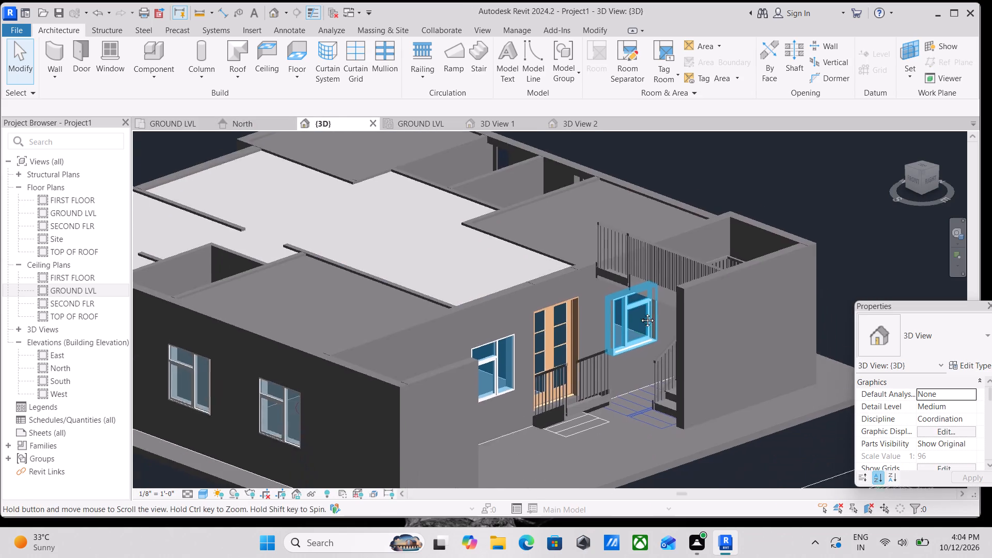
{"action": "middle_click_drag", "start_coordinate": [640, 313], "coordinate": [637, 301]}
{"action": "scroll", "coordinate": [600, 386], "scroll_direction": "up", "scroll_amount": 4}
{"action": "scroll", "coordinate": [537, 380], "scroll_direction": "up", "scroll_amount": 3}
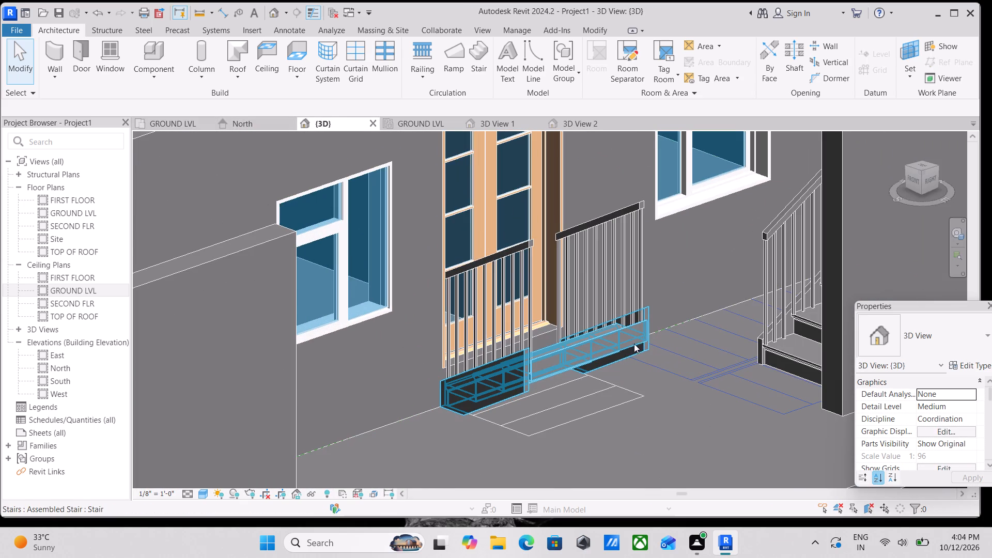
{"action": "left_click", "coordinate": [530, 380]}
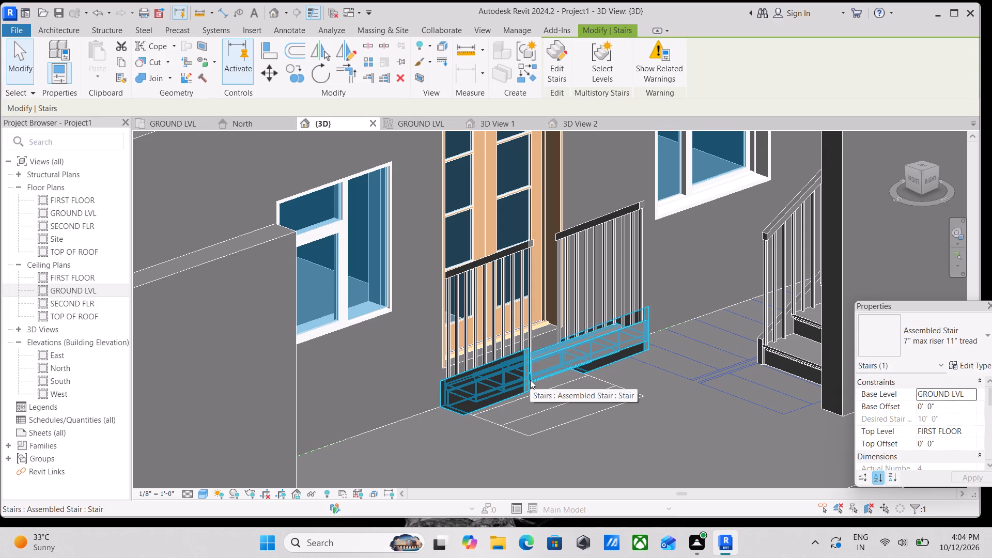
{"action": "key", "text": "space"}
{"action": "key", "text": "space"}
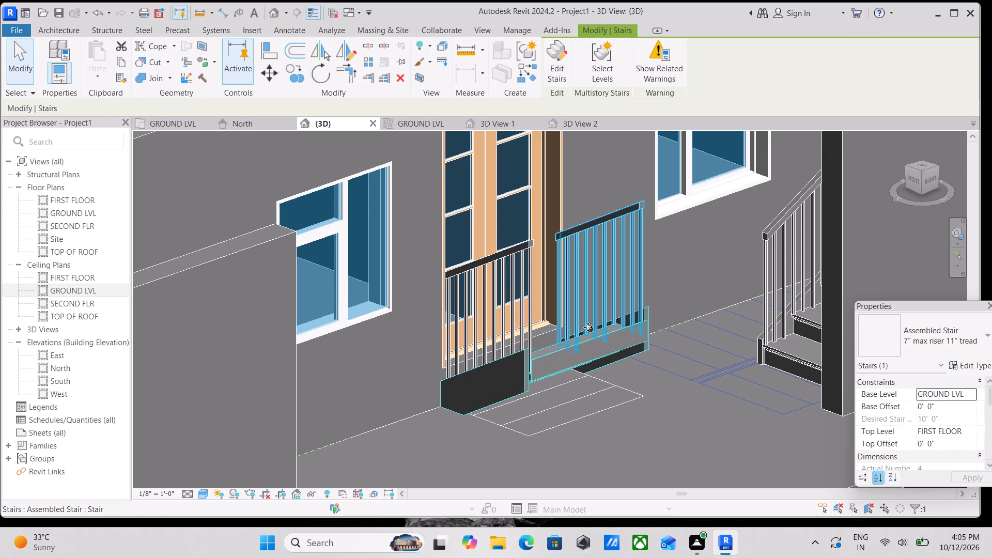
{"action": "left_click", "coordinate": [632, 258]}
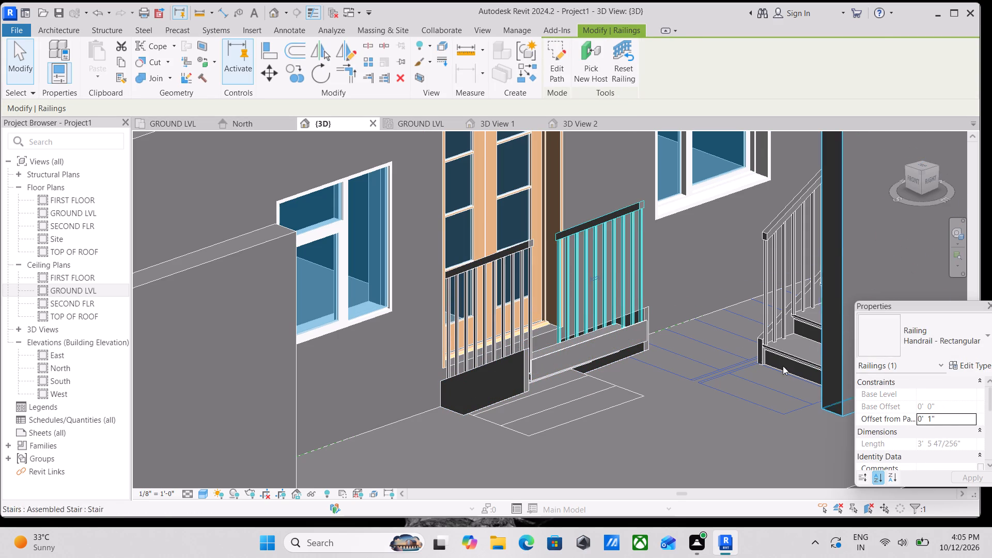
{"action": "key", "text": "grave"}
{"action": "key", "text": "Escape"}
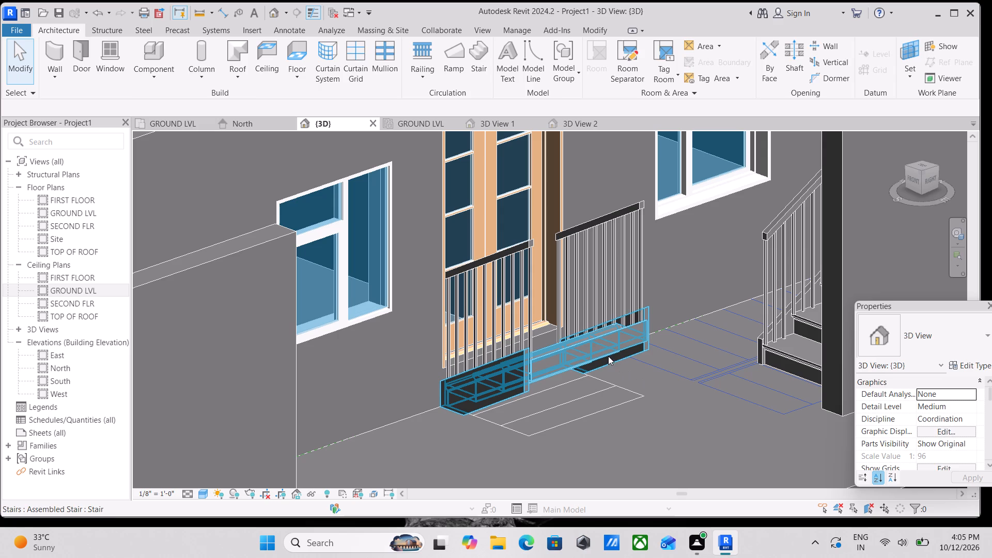
Change the entrance steps' type to Cast-In-Place Stair: Monolithic Stair.
{"action": "left_click", "coordinate": [608, 356]}
{"action": "left_click", "coordinate": [979, 346]}
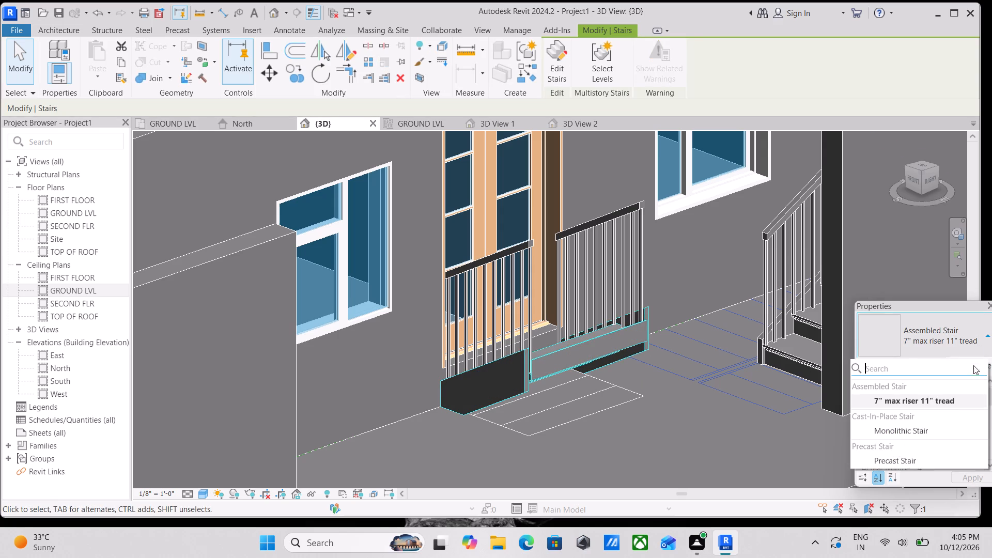
{"action": "left_click", "coordinate": [881, 428]}
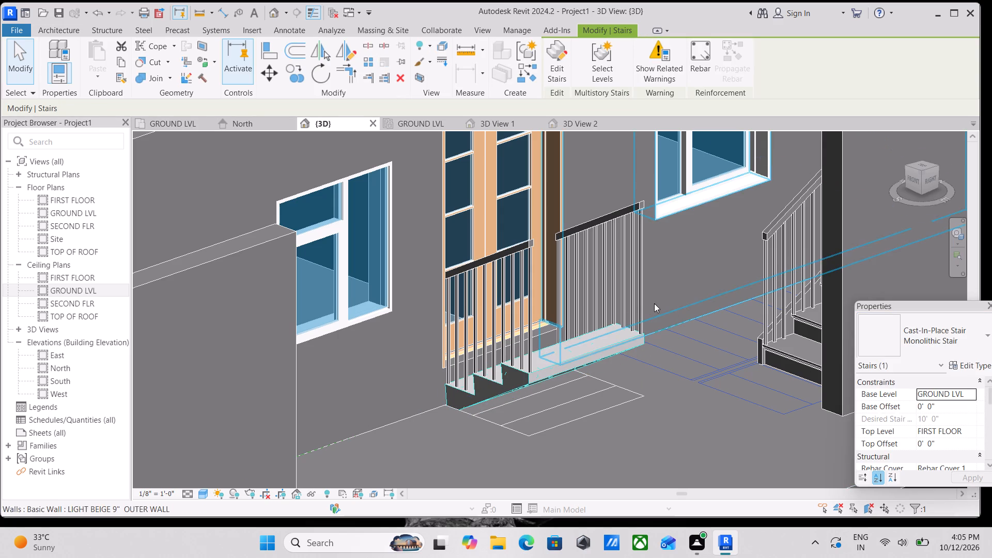
Delete both handrails from the entrance steps in front of the double main door.
{"action": "left_click", "coordinate": [640, 299]}
{"action": "right_click", "coordinate": [640, 299]}
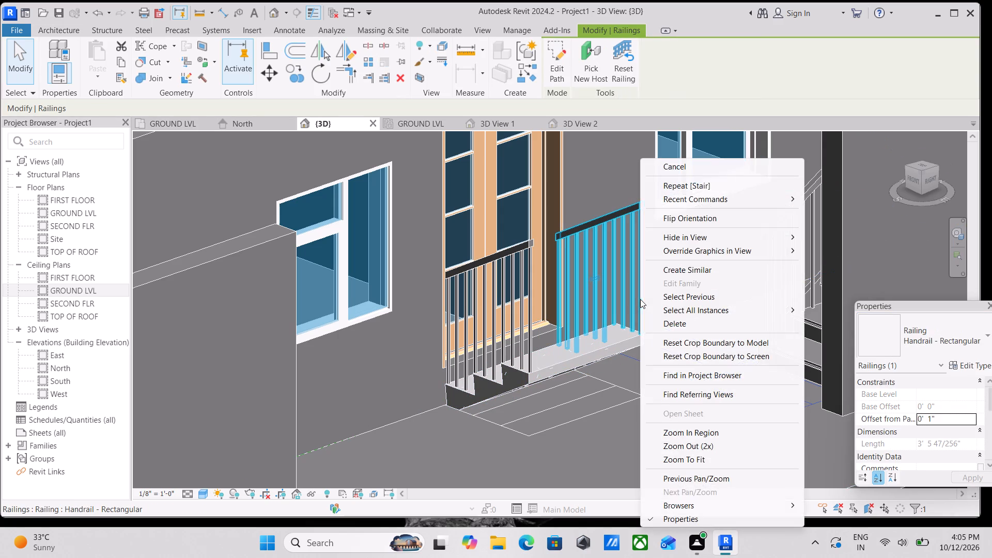
{"action": "left_click", "coordinate": [684, 325]}
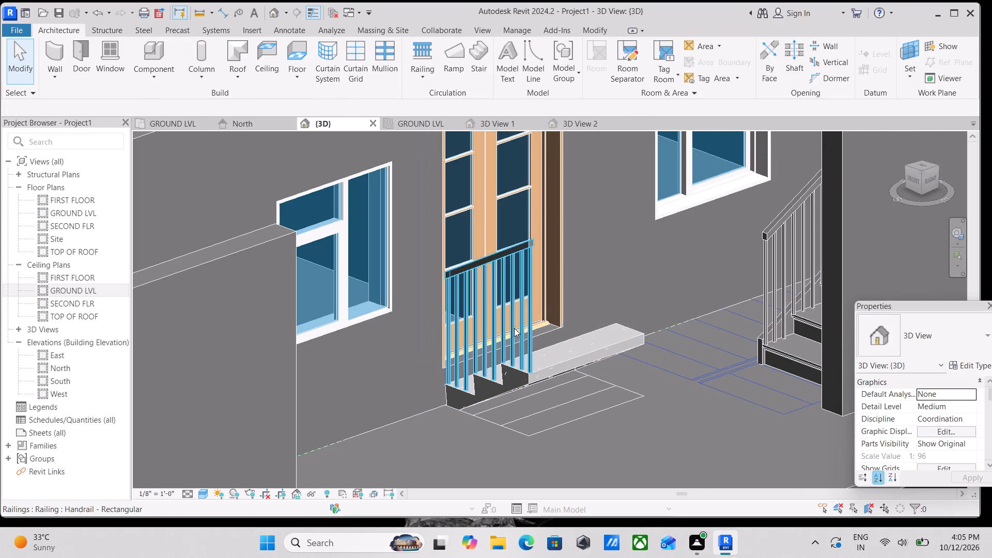
{"action": "left_click", "coordinate": [529, 342]}
{"action": "right_click", "coordinate": [529, 342]}
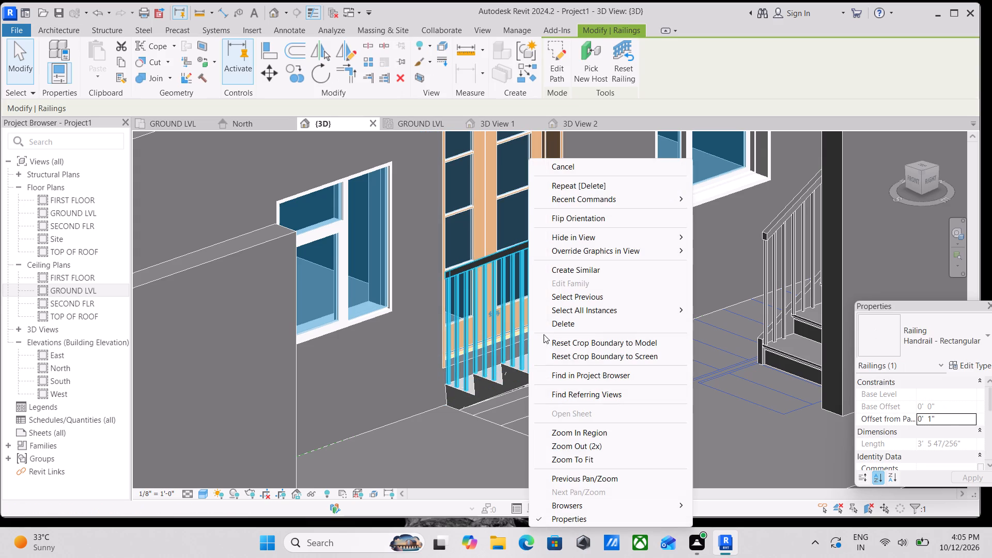
{"action": "left_click", "coordinate": [555, 328]}
Examine the entrance steps in 3D from the front, above and side, checking which way they rise relative to the door.
{"action": "left_click", "coordinate": [569, 373]}
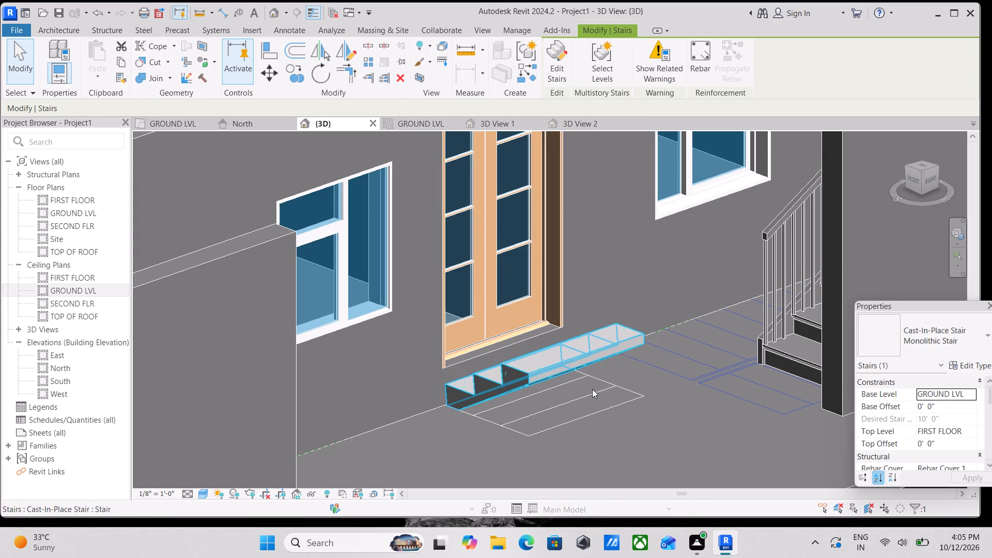
{"action": "middle_click_drag", "start_coordinate": [577, 406], "coordinate": [480, 395], "text": "shift"}
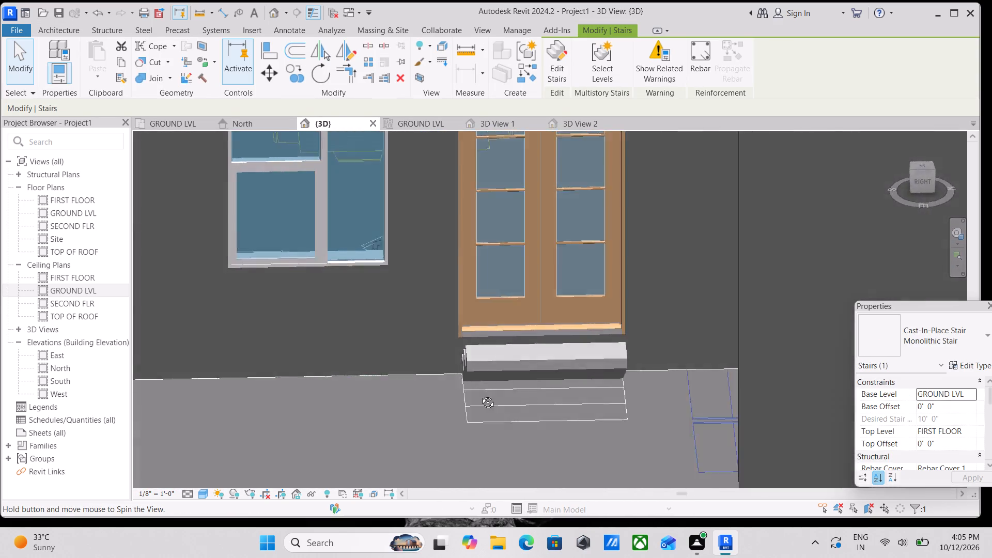
{"action": "middle_click_drag", "start_coordinate": [480, 395], "coordinate": [747, 490], "text": "shift"}
{"action": "middle_click_drag", "start_coordinate": [742, 488], "coordinate": [664, 499], "text": "shift"}
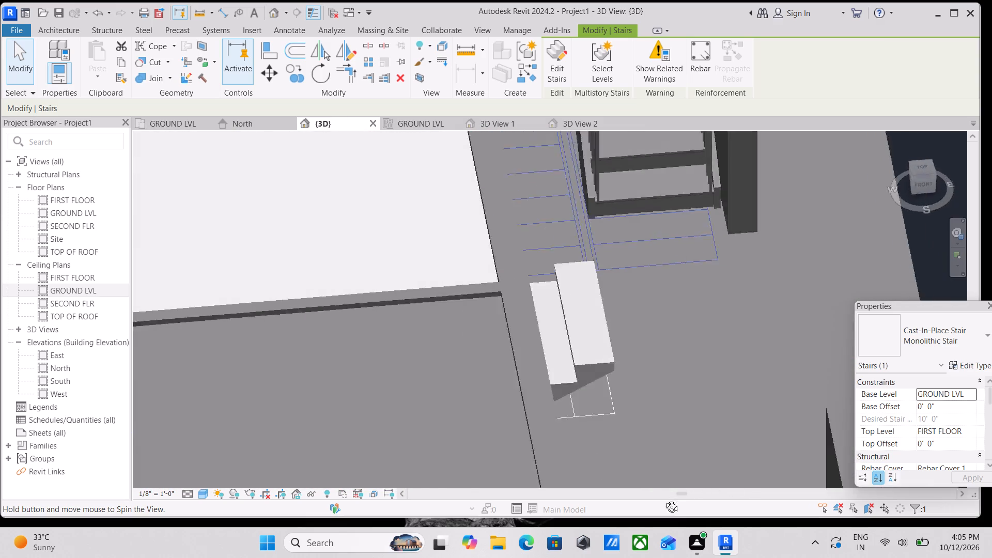
{"action": "middle_click_drag", "start_coordinate": [664, 499], "coordinate": [618, 526], "text": "shift"}
{"action": "left_click", "coordinate": [593, 354]}
{"action": "scroll", "coordinate": [593, 354], "scroll_direction": "up", "scroll_amount": 3}
{"action": "left_click", "coordinate": [574, 355]}
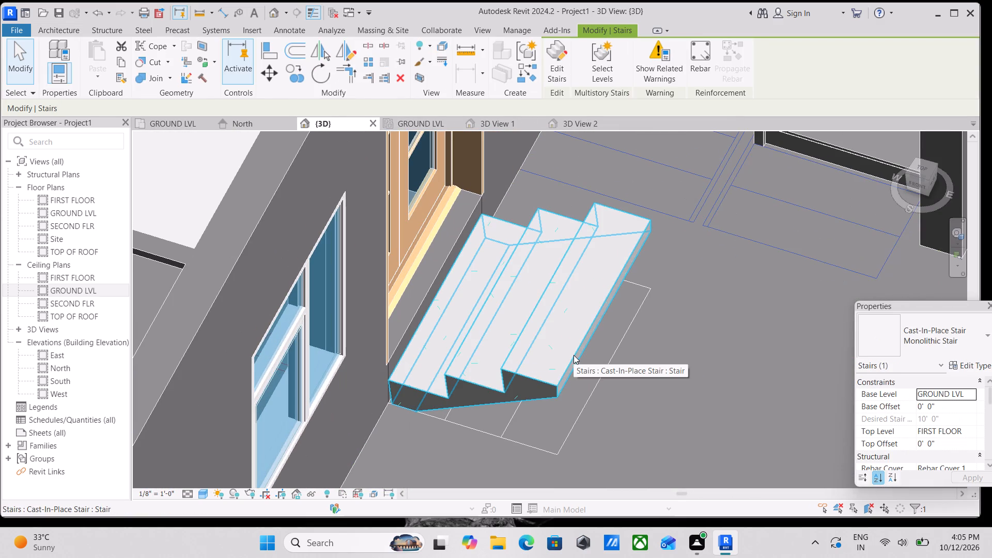
{"action": "left_click", "coordinate": [505, 376]}
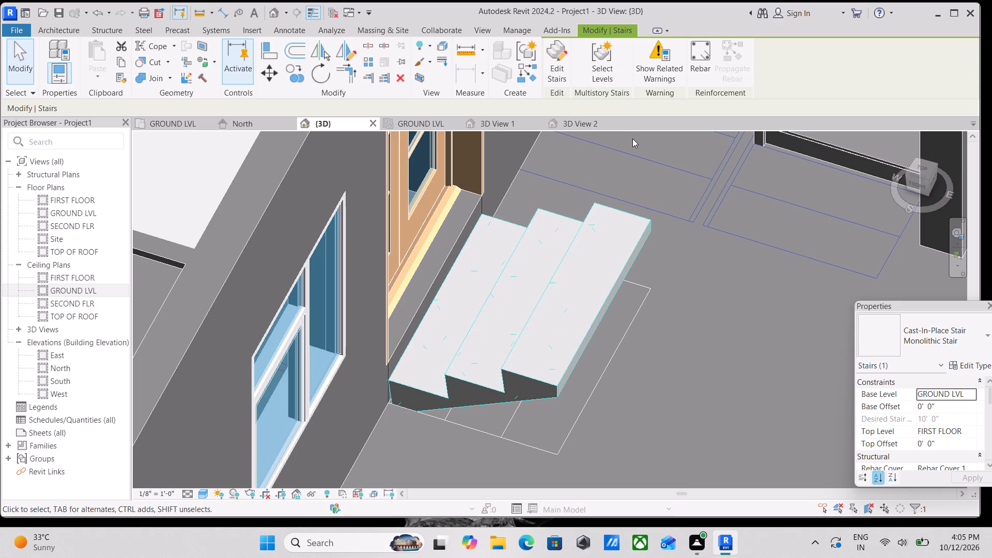
Open the entrance steps in front of the double main door for stair editing.
{"action": "left_click", "coordinate": [551, 68]}
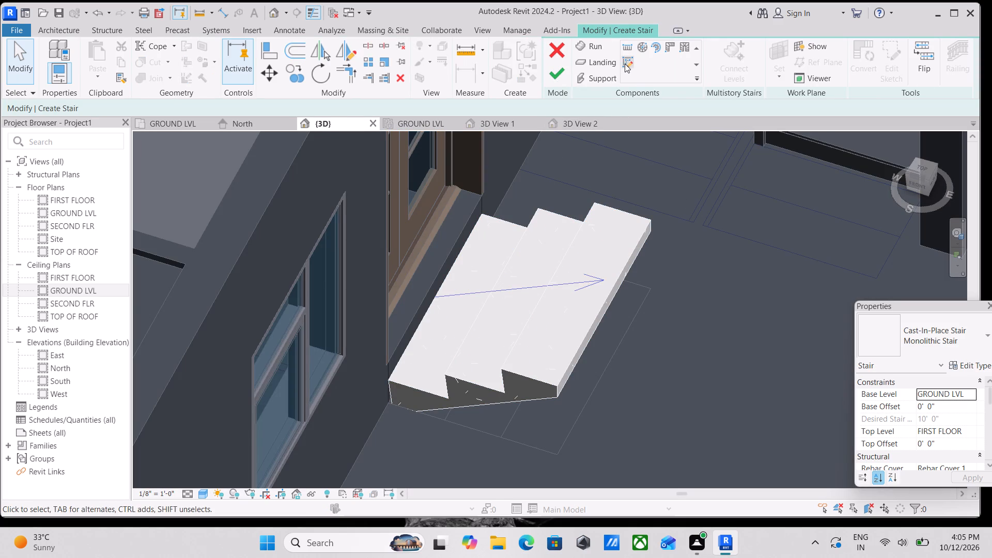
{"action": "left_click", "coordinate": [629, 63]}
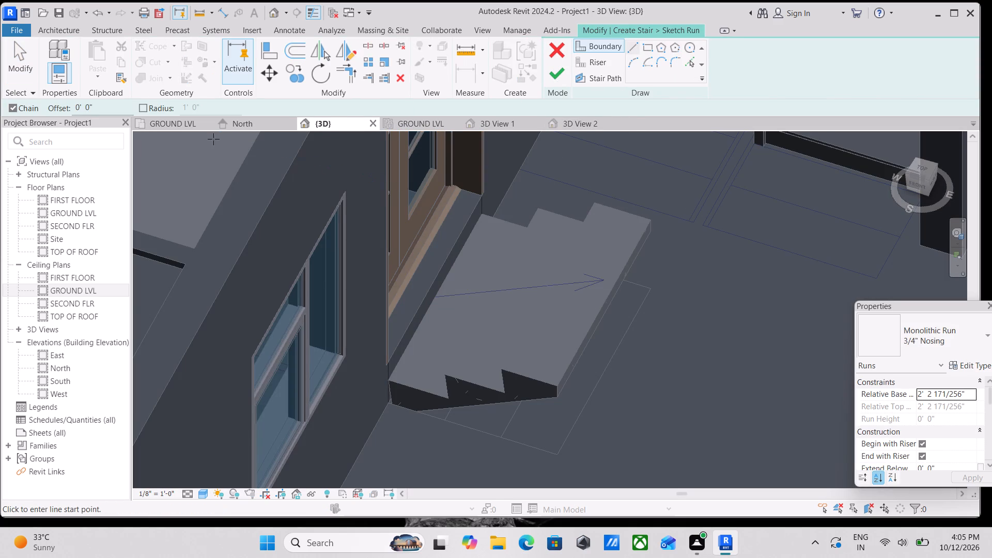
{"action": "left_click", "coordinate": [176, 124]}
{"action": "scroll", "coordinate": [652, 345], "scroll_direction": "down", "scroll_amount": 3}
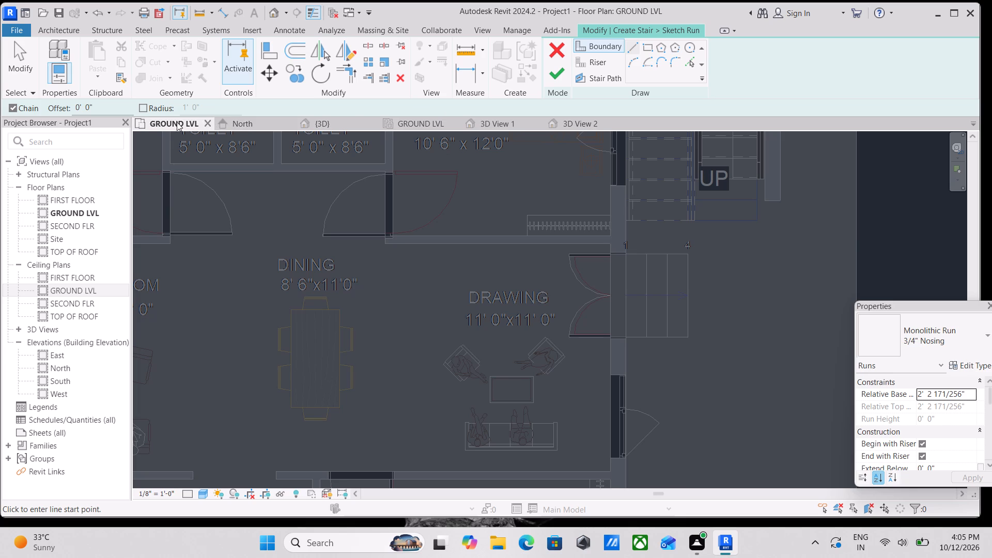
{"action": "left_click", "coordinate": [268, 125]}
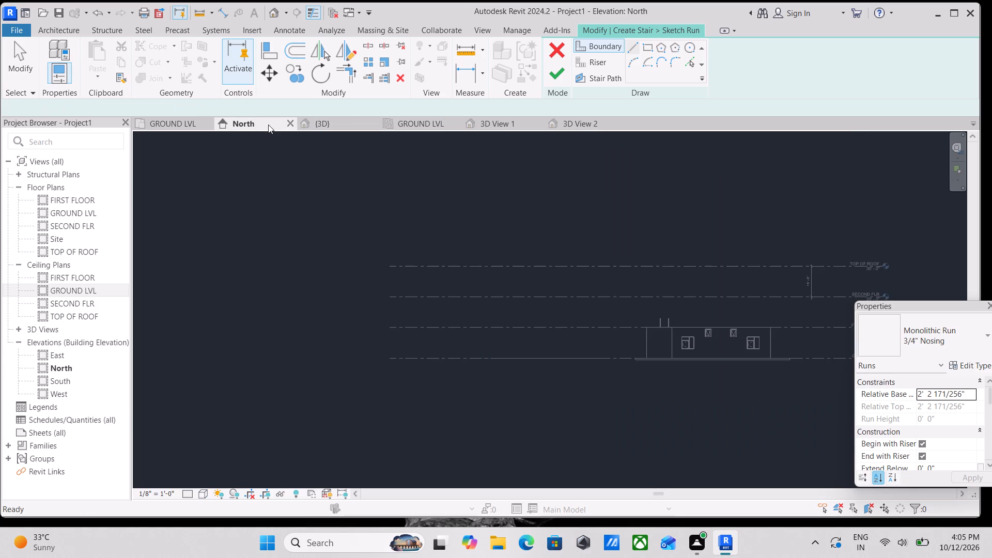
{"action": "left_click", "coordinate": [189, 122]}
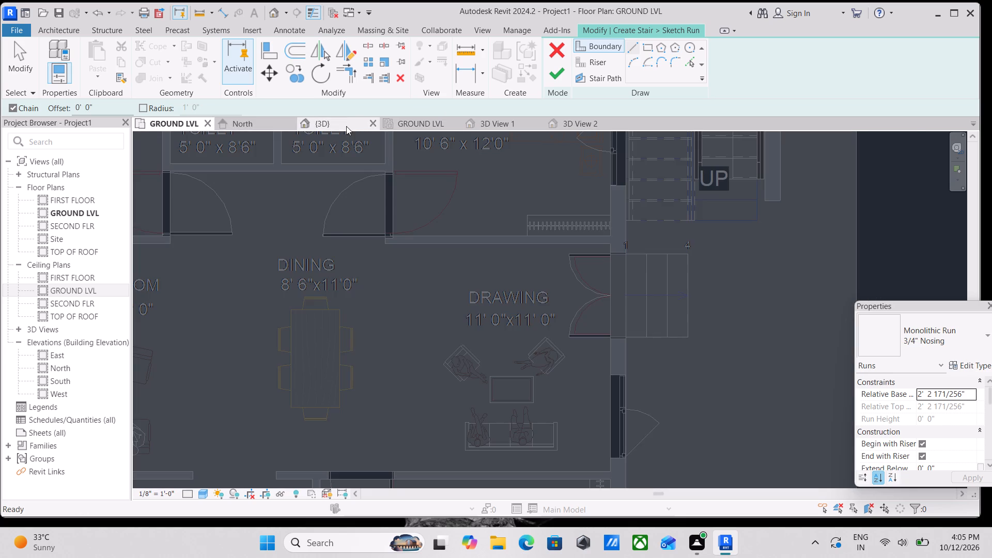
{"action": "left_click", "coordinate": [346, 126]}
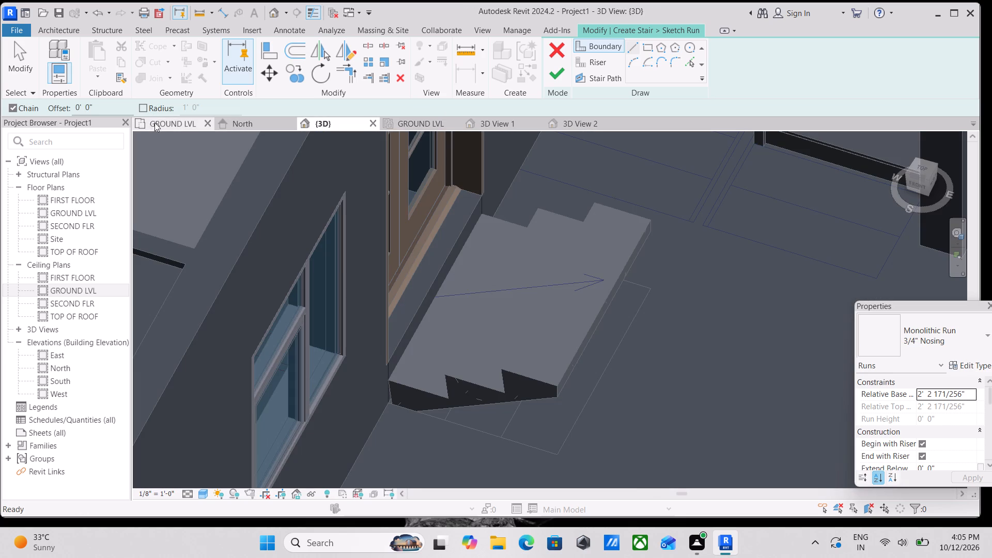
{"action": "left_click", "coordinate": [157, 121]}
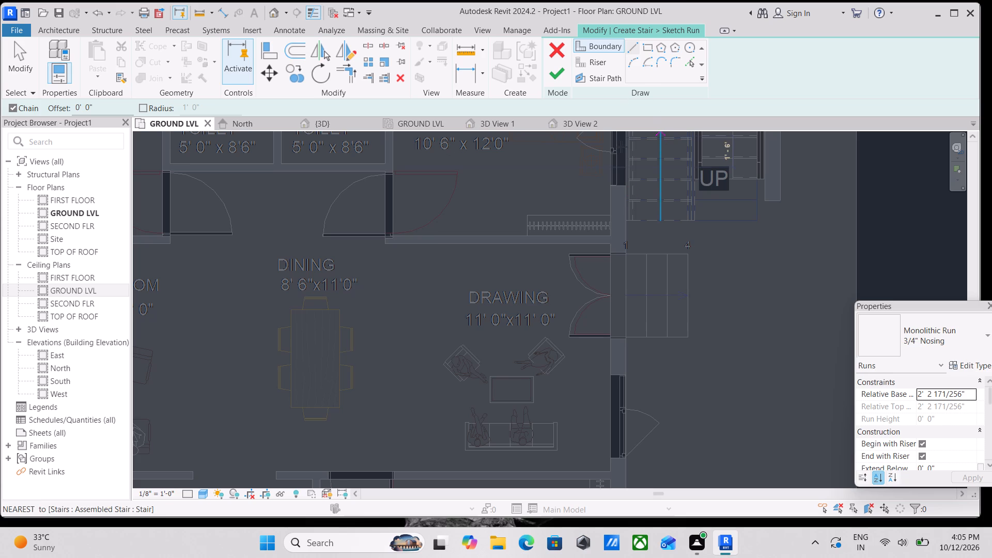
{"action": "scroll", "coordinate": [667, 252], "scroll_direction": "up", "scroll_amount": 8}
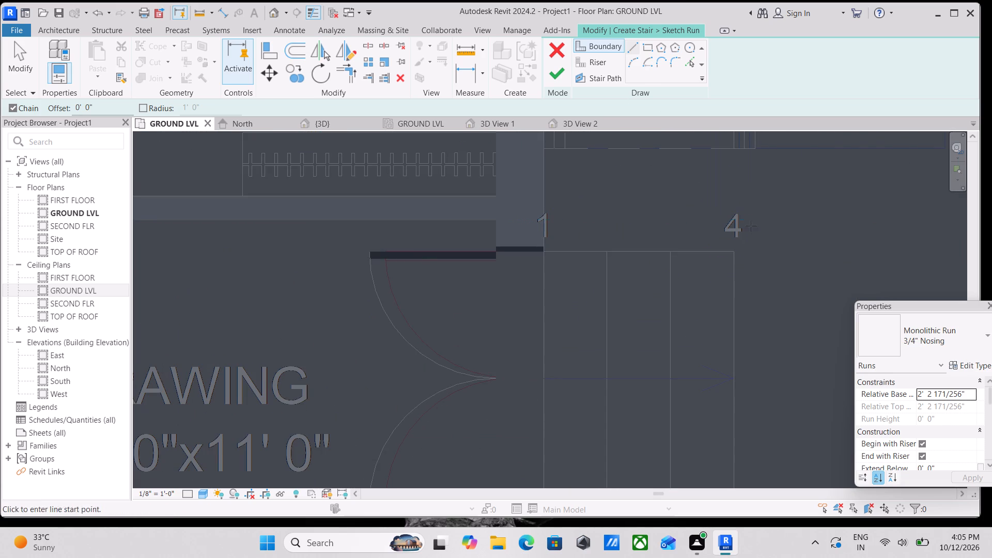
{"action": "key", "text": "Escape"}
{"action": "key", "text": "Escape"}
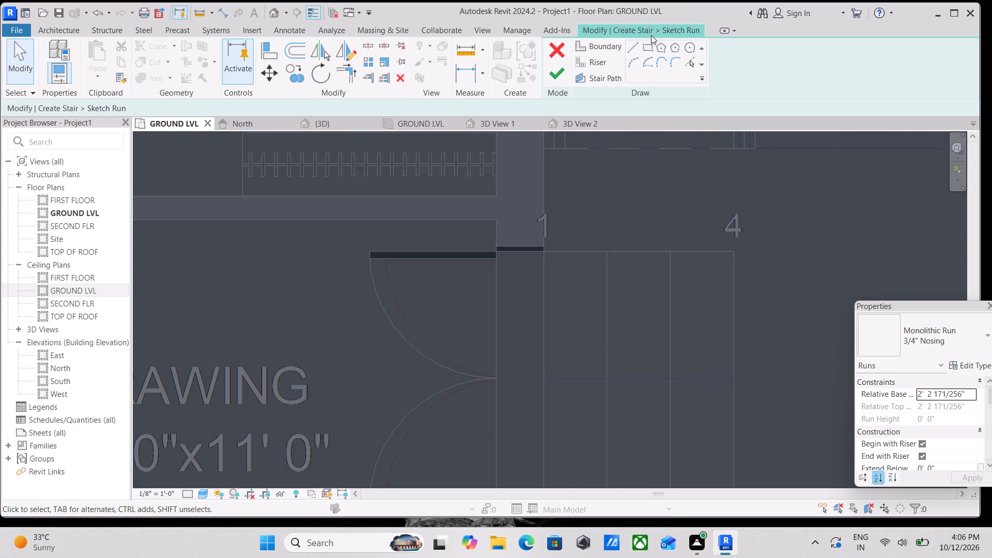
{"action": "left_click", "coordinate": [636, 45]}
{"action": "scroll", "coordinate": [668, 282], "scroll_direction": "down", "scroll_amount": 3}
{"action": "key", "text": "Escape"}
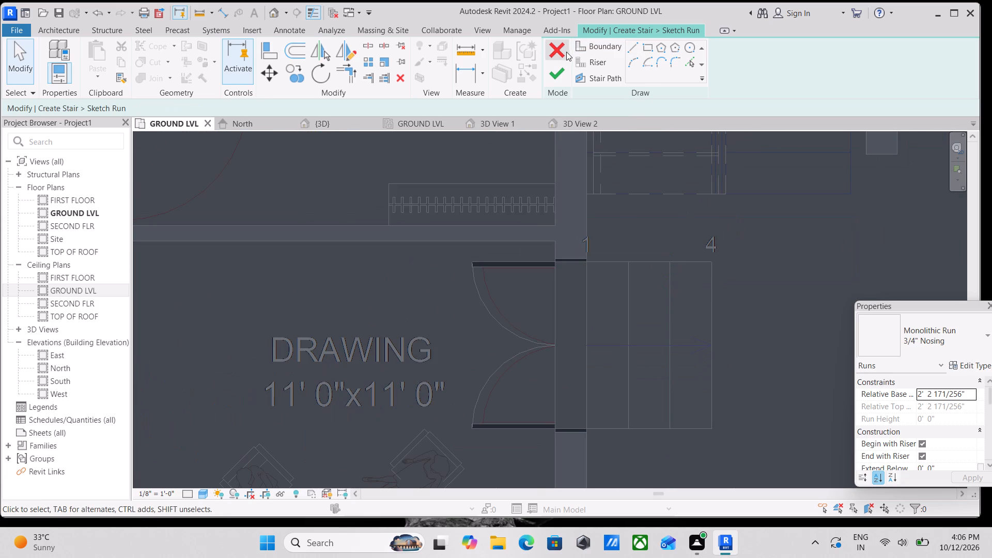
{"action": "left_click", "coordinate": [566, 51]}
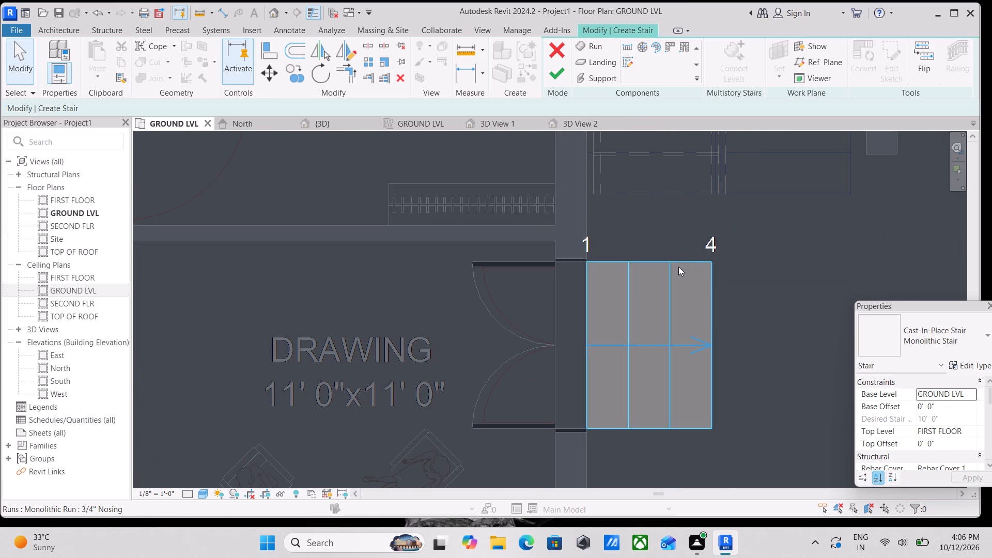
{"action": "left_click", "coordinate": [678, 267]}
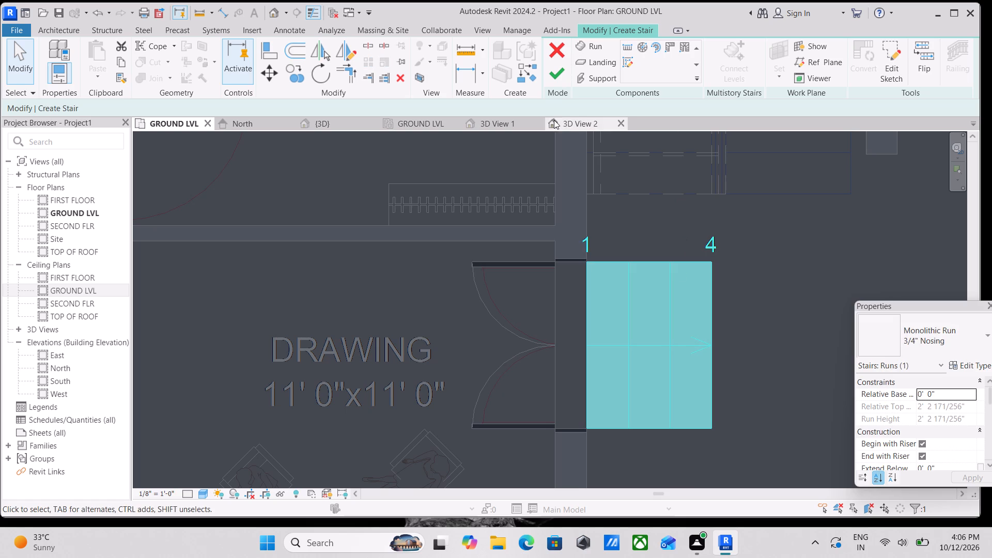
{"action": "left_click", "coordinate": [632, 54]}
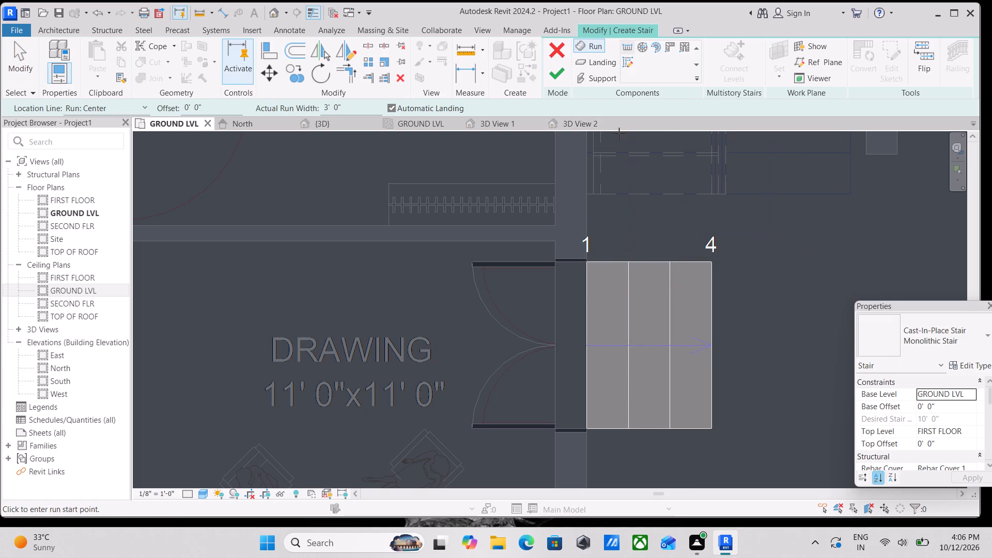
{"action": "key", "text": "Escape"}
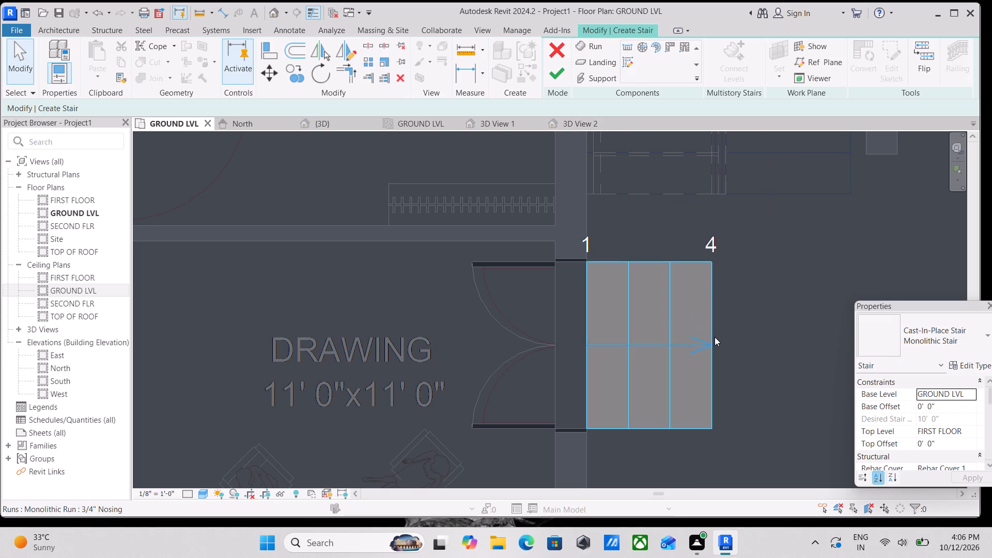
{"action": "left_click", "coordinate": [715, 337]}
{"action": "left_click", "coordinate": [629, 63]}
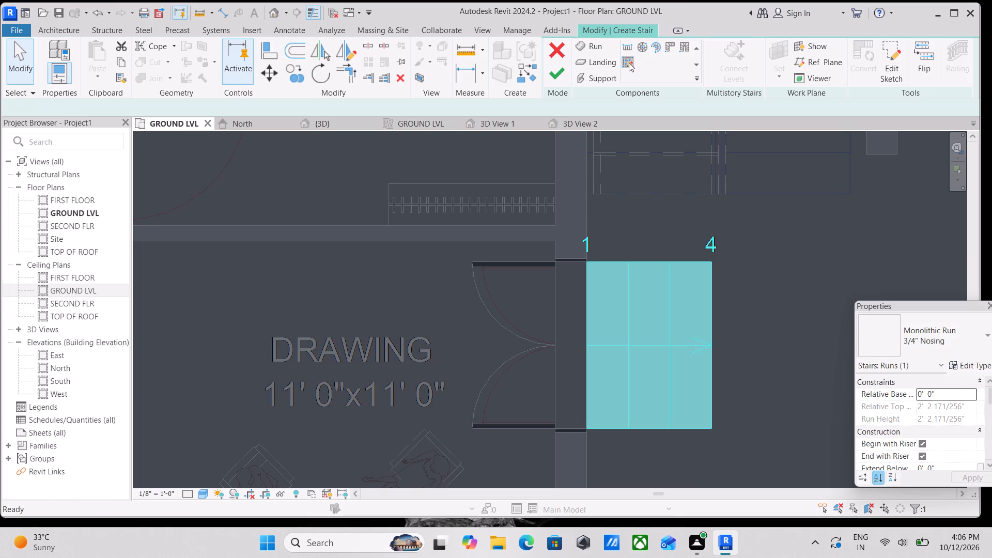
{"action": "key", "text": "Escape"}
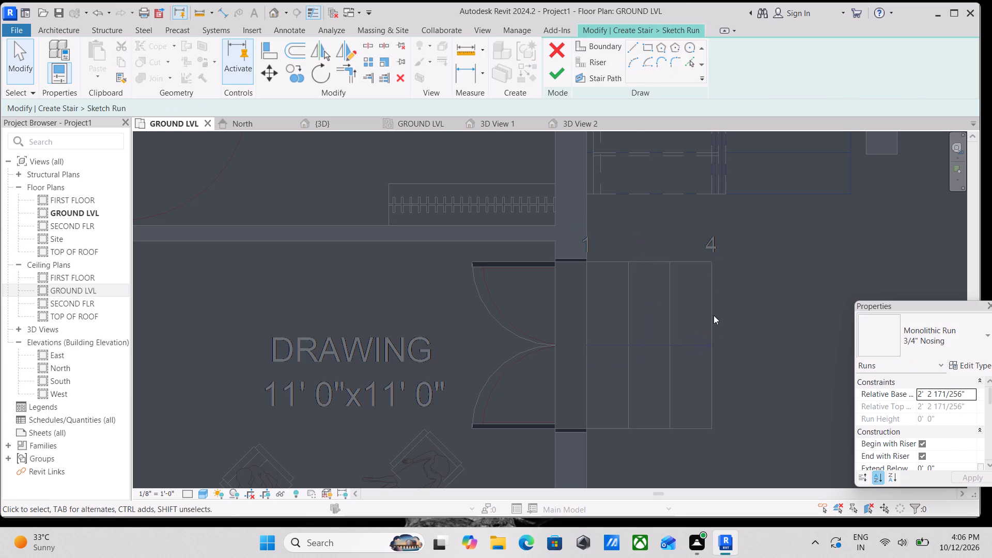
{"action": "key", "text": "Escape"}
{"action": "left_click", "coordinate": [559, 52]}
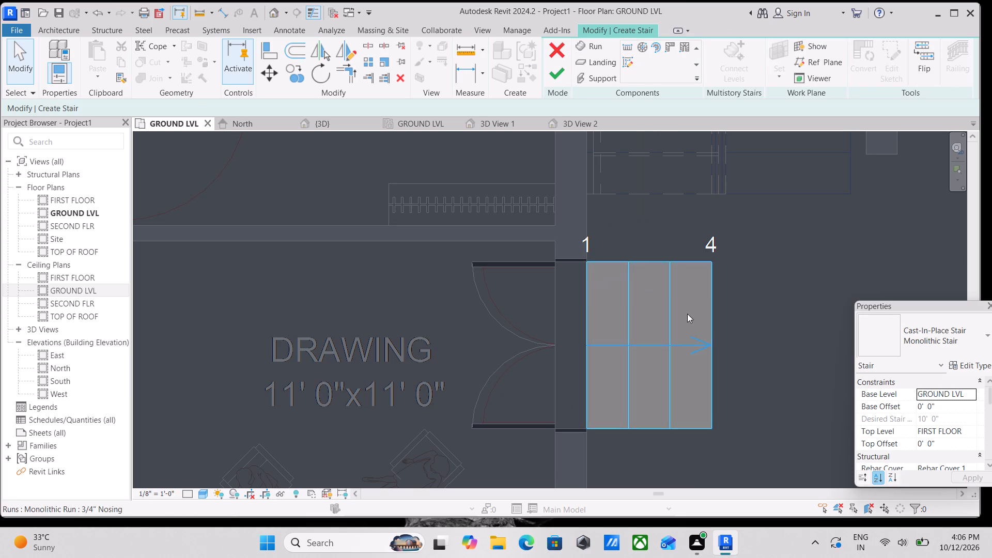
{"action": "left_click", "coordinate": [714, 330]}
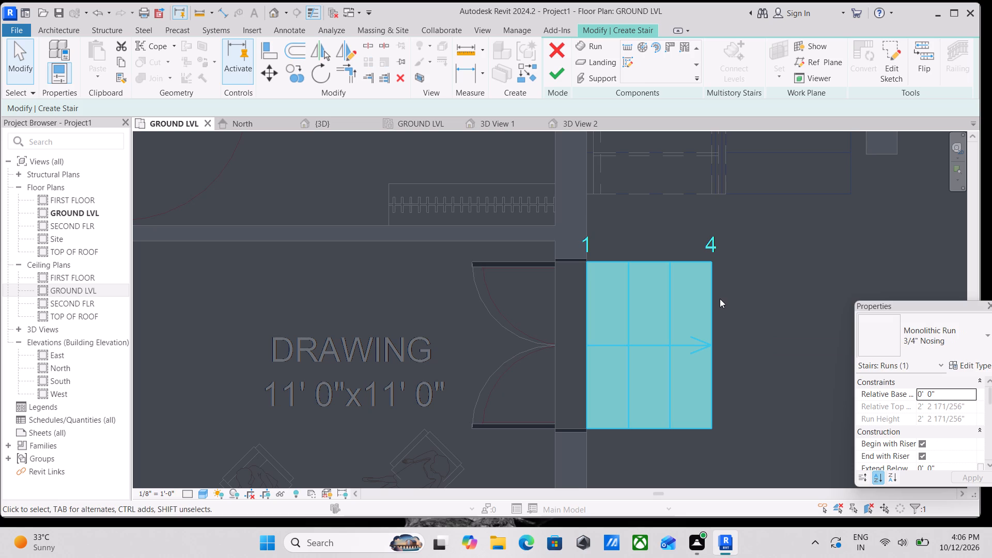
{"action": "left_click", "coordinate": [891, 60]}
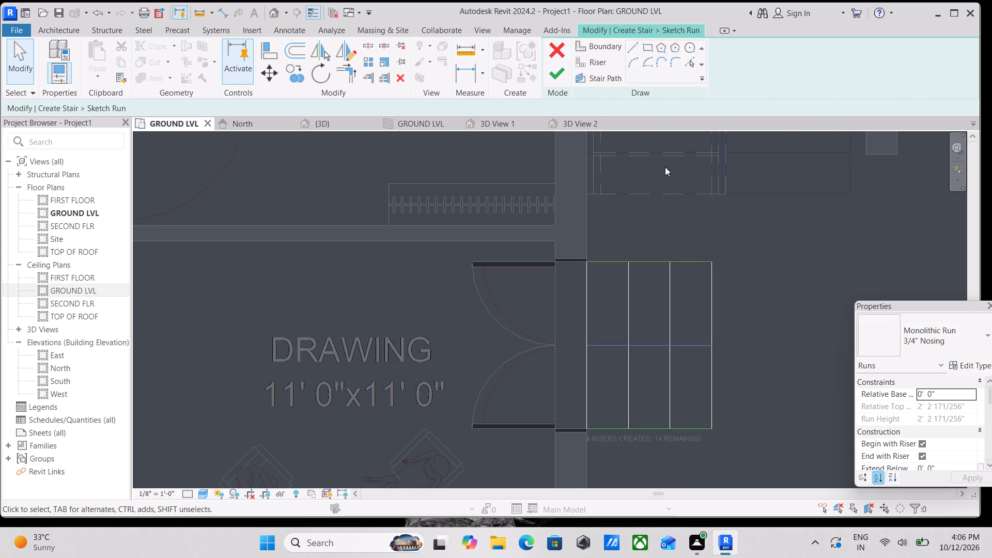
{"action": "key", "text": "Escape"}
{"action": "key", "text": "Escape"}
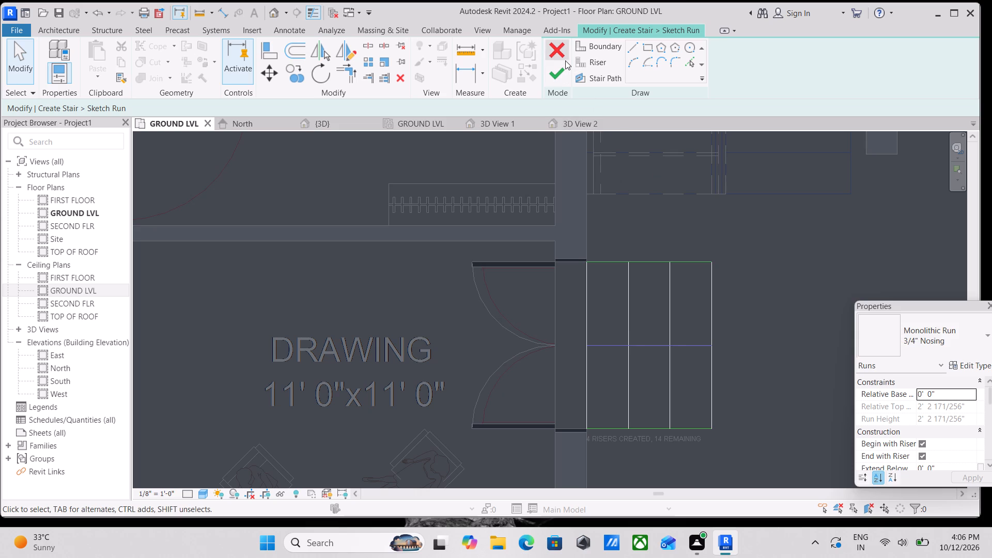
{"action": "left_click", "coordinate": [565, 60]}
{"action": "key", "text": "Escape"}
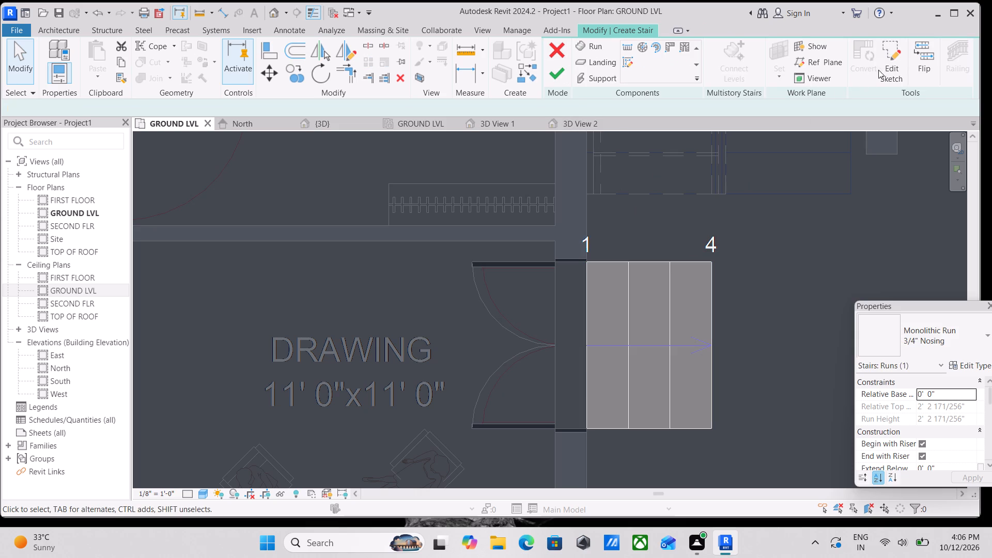
Flip the entrance steps' direction so they rise toward the double main door, and finish the stair edit.
{"action": "left_click", "coordinate": [928, 56]}
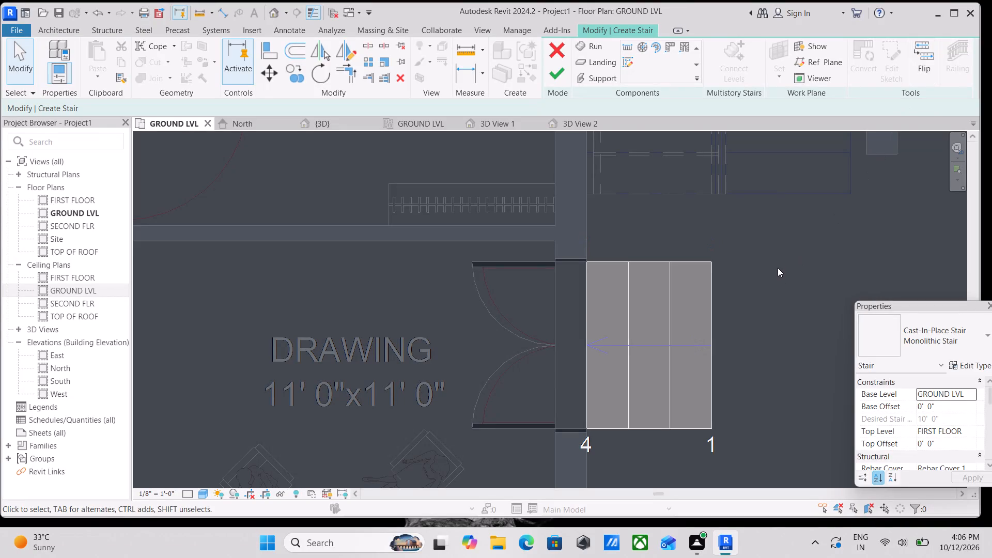
{"action": "key", "text": "Escape"}
{"action": "scroll", "coordinate": [779, 251], "scroll_direction": "down", "scroll_amount": 2}
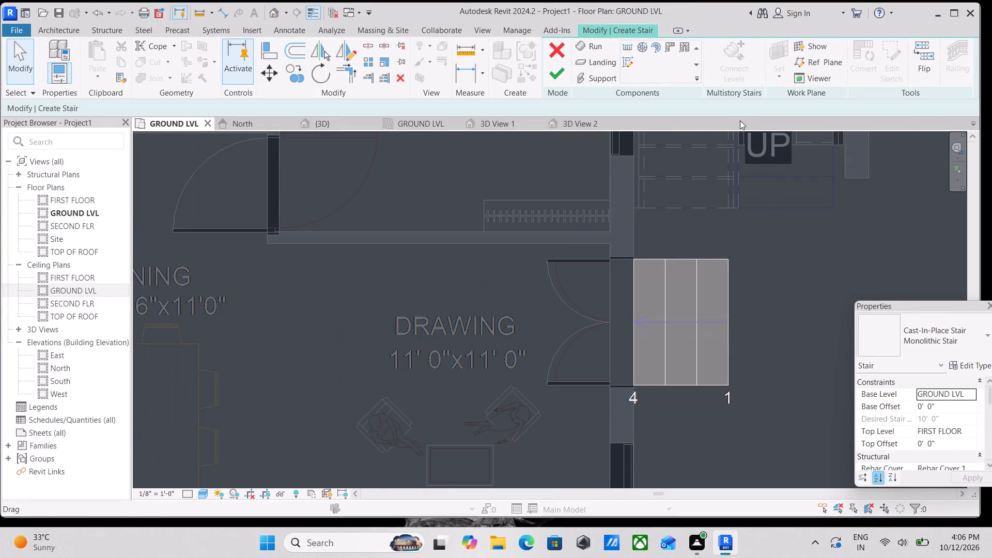
{"action": "left_click", "coordinate": [554, 75]}
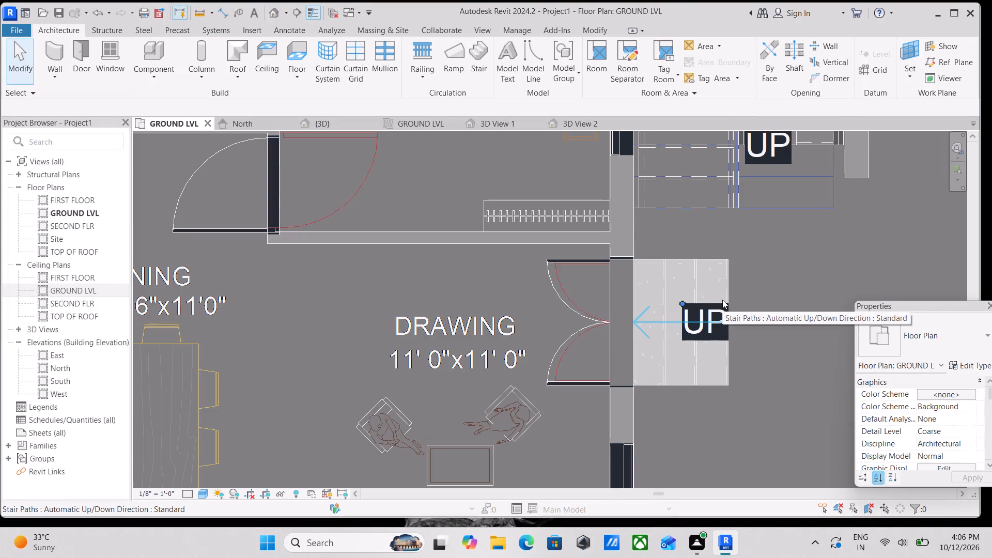
{"action": "key", "text": "Escape"}
Examine the flipped entrance steps in the {3D} view from the front and side, checking the top step and underside against the double door.
{"action": "middle_click_drag", "start_coordinate": [729, 308], "coordinate": [682, 322], "text": "shift"}
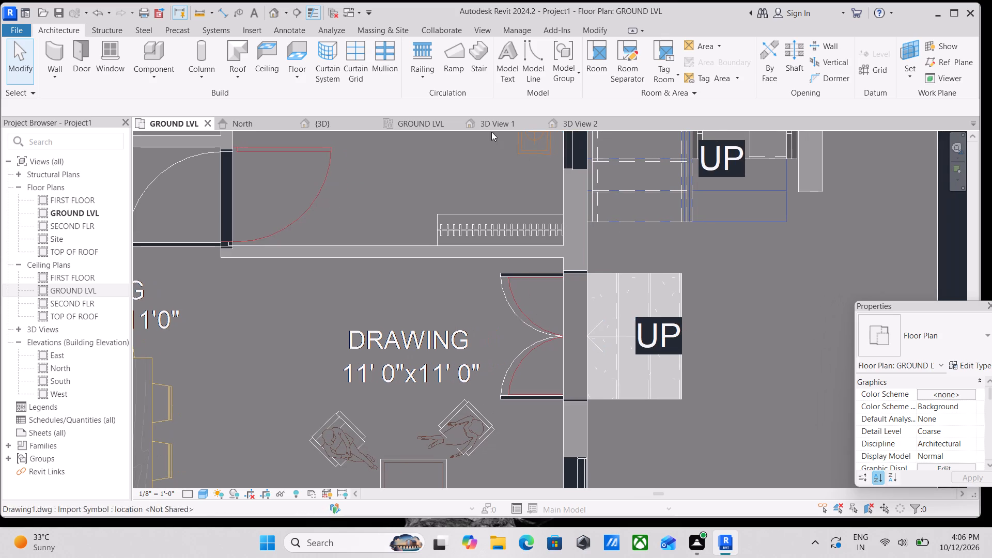
{"action": "left_click", "coordinate": [329, 126]}
{"action": "middle_click_drag", "start_coordinate": [528, 248], "coordinate": [443, 222], "text": "shift"}
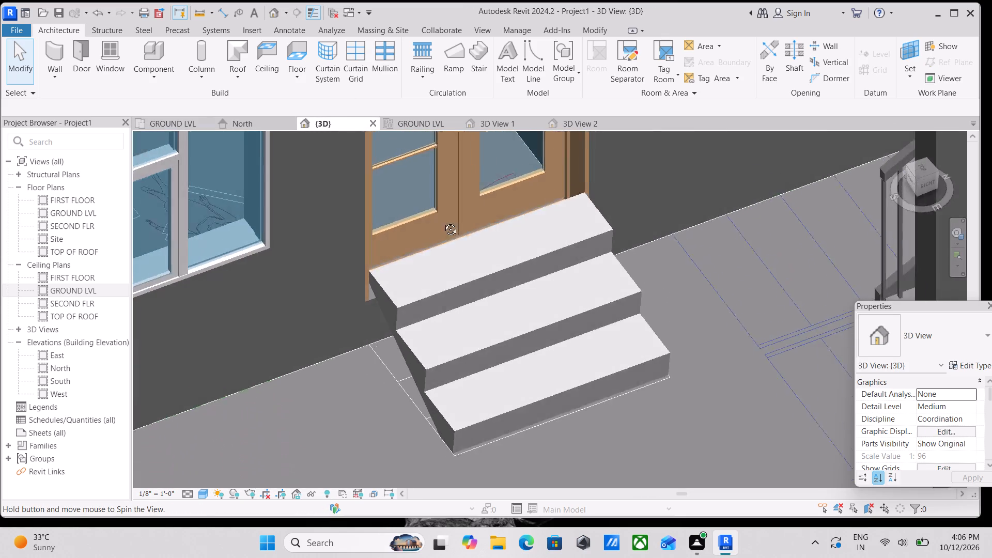
{"action": "middle_click_drag", "start_coordinate": [443, 222], "coordinate": [452, 147], "text": "shift"}
{"action": "middle_click_drag", "start_coordinate": [491, 301], "coordinate": [554, 222]}
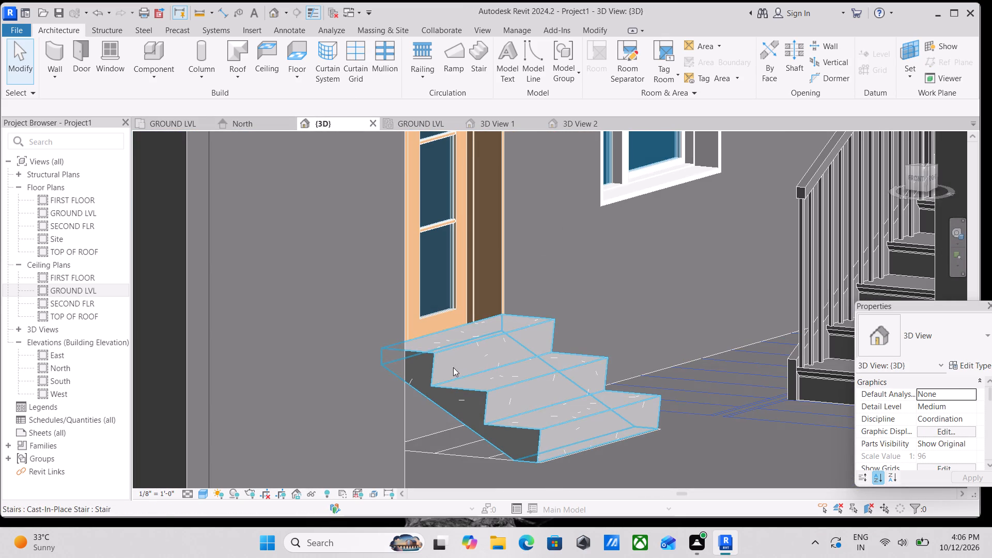
{"action": "left_click", "coordinate": [439, 361]}
{"action": "middle_click_drag", "start_coordinate": [473, 363], "coordinate": [410, 346], "text": "shift"}
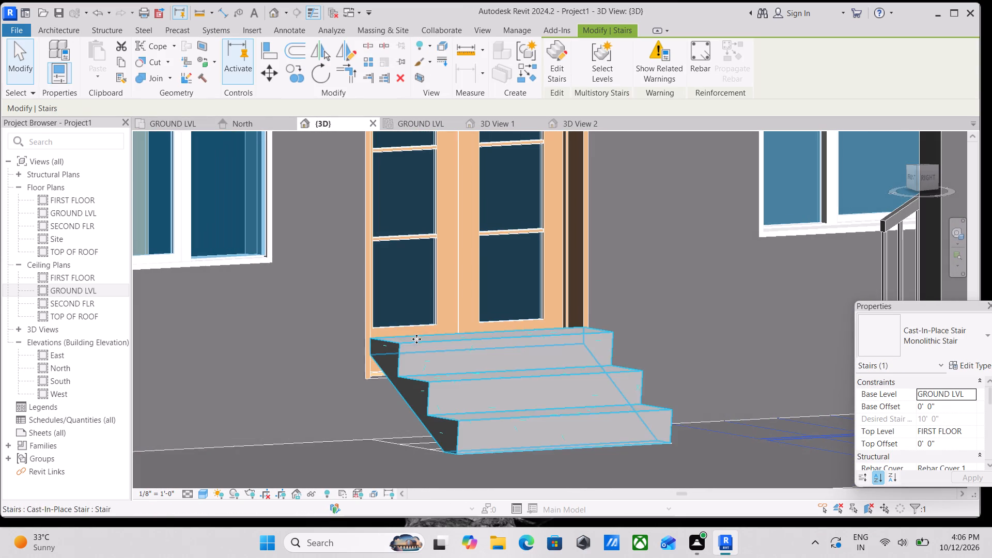
{"action": "left_click", "coordinate": [397, 348]}
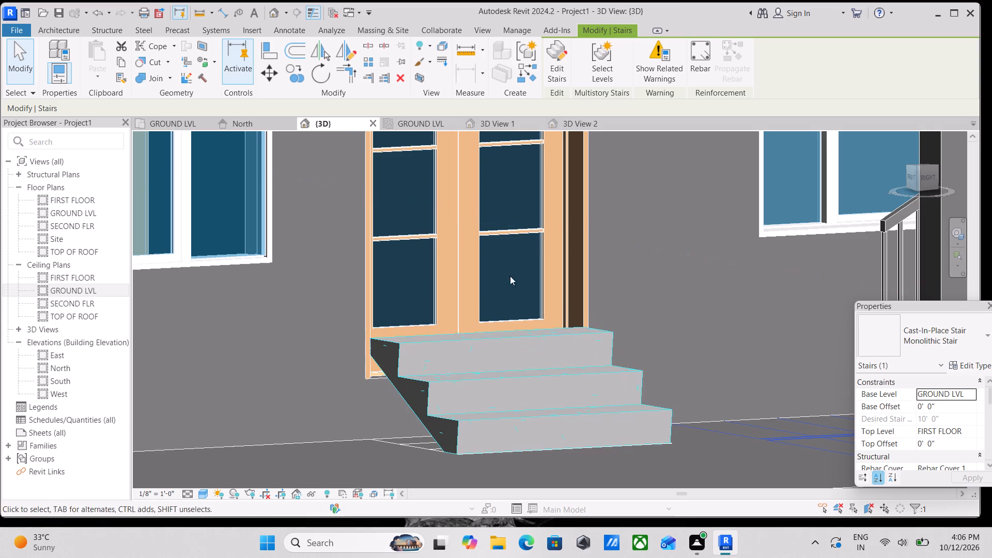
{"action": "middle_click_drag", "start_coordinate": [472, 382], "coordinate": [484, 382]}
{"action": "middle_click_drag", "start_coordinate": [484, 383], "coordinate": [505, 436], "text": "shift"}
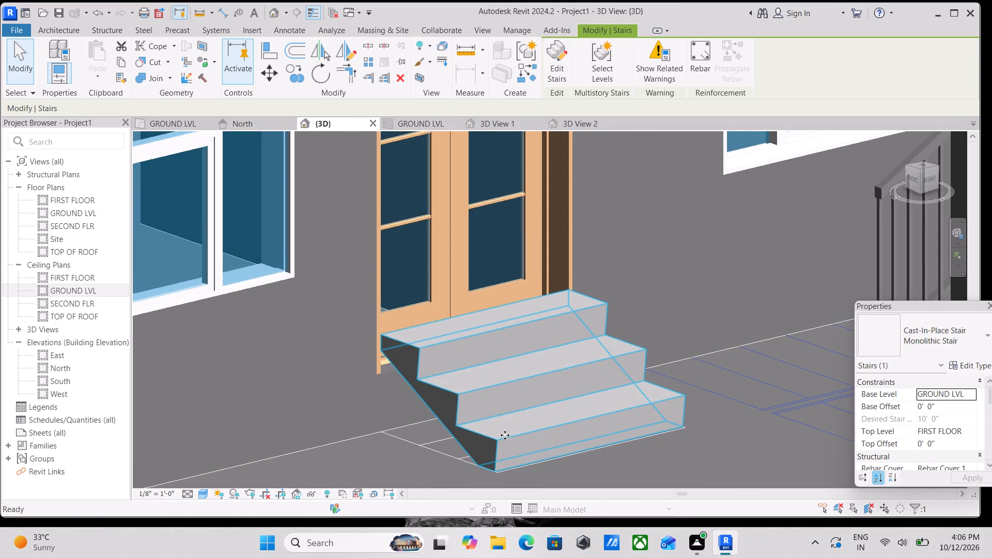
{"action": "left_click", "coordinate": [417, 353]}
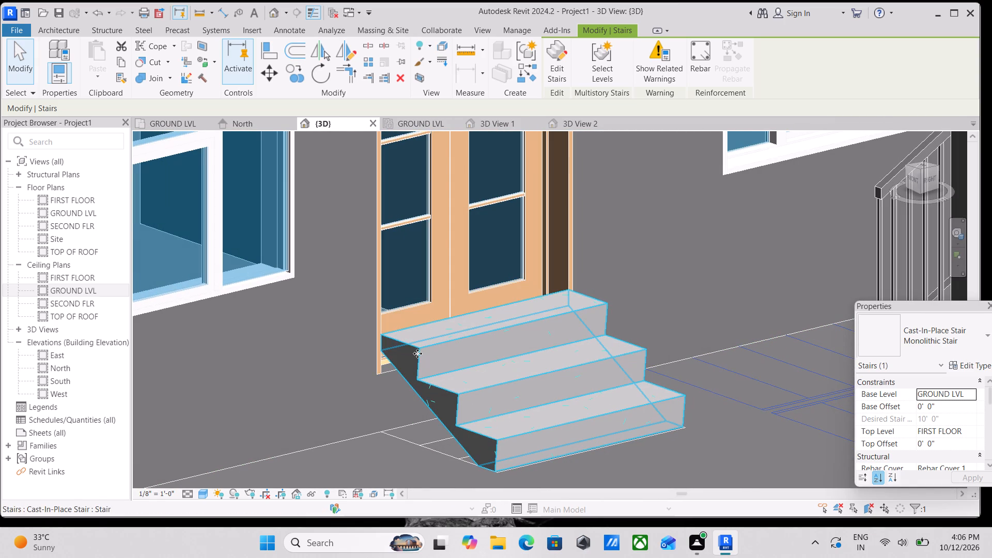
{"action": "scroll", "coordinate": [565, 366], "scroll_direction": "down", "scroll_amount": 2}
{"action": "middle_click_drag", "start_coordinate": [565, 371], "coordinate": [587, 394]}
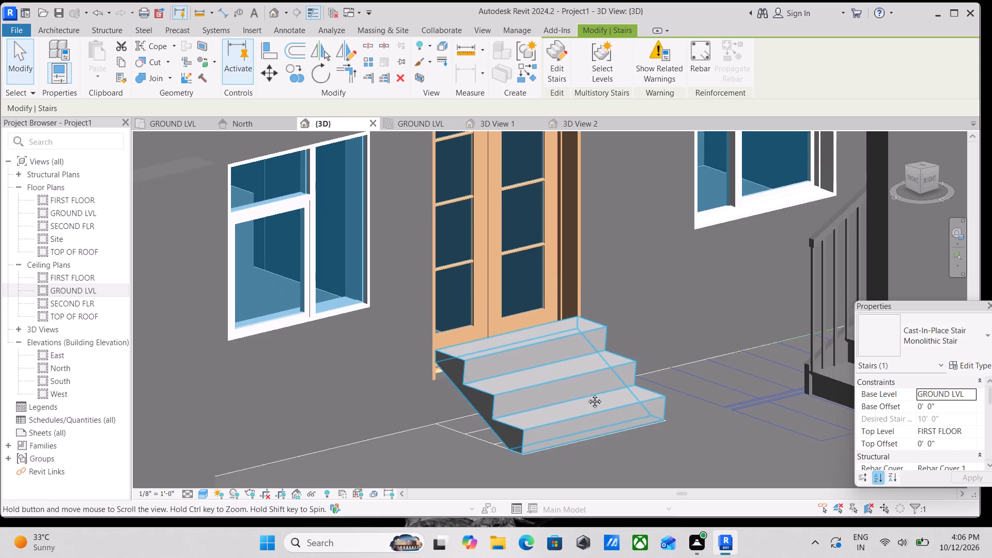
{"action": "middle_click_drag", "start_coordinate": [587, 394], "coordinate": [591, 400]}
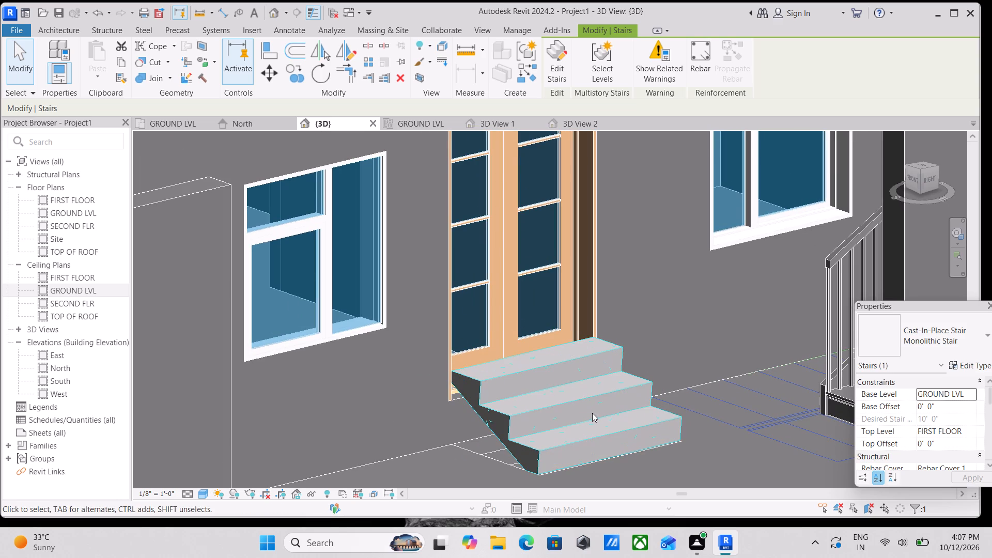
{"action": "scroll", "coordinate": [554, 430], "scroll_direction": "up", "scroll_amount": 3}
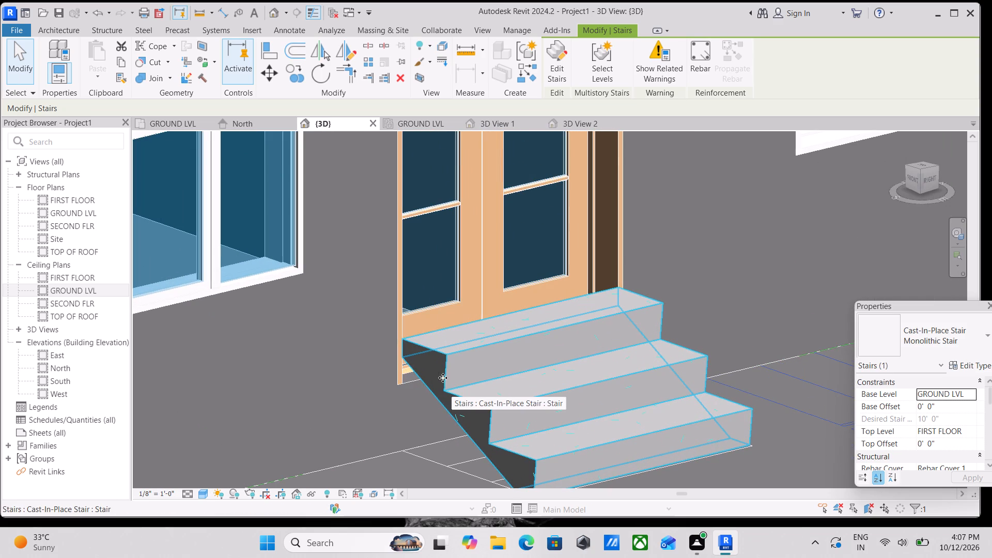
{"action": "left_click", "coordinate": [451, 365]}
{"action": "scroll", "coordinate": [452, 365], "scroll_direction": "down", "scroll_amount": 1}
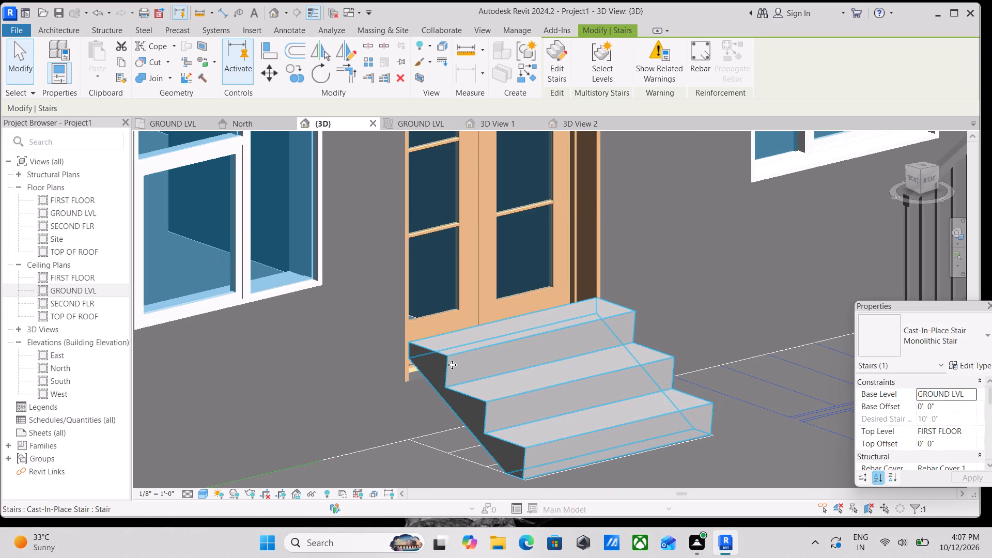
Raise the double main door to a sill height of 1' 6" so it sits above the top entrance step.
{"action": "left_click", "coordinate": [408, 293]}
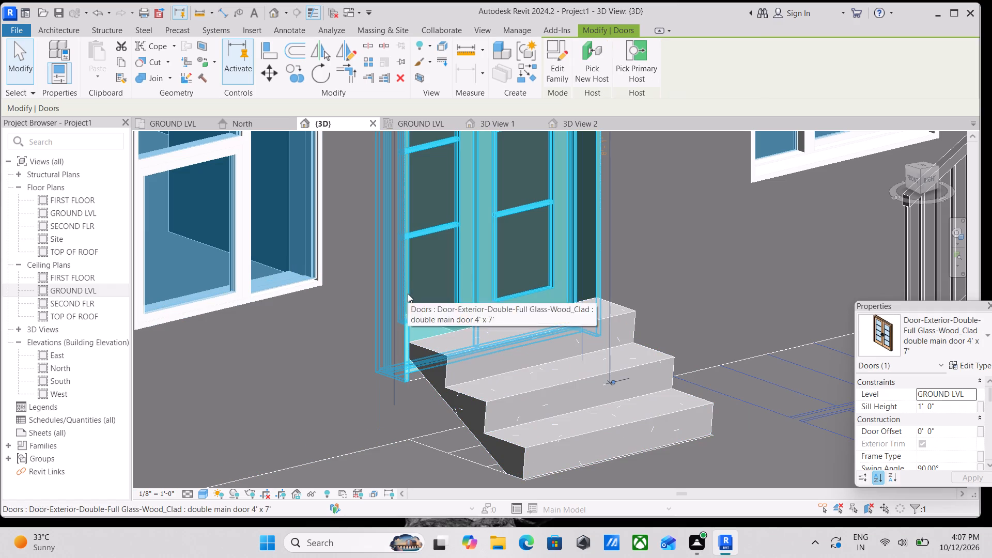
{"action": "key", "text": "Up"}
{"action": "key", "text": "Up"}
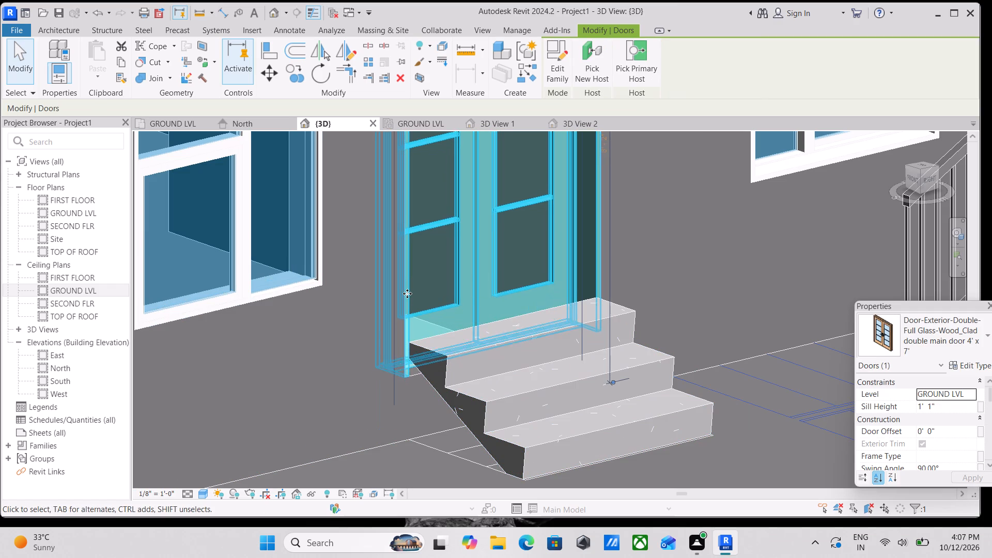
{"action": "key", "text": "Up"}
{"action": "key", "text": "Up"}
{"action": "key", "text": "Up"}
{"action": "key", "text": "Up"}
{"action": "key", "text": "Up"}
{"action": "key", "text": "Up"}
{"action": "key", "text": "Up"}
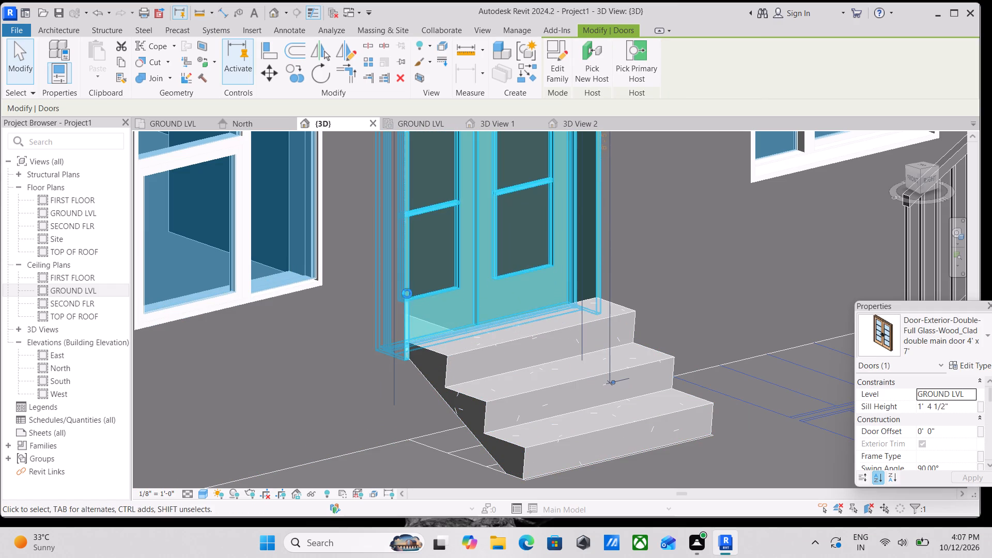
{"action": "key", "text": "Up"}
{"action": "key", "text": "Up"}
{"action": "key", "text": "Up"}
{"action": "key", "text": "Up"}
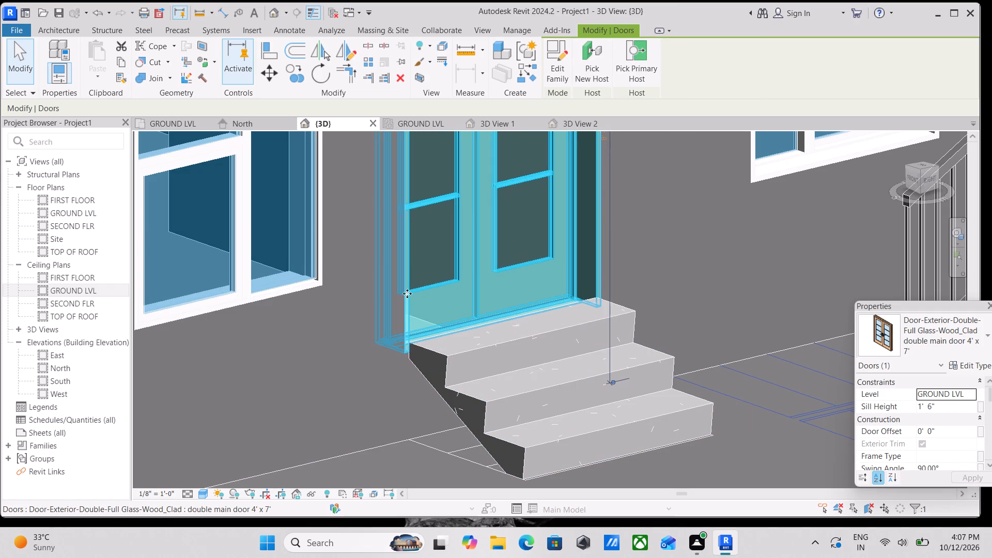
{"action": "key", "text": "Escape"}
Examine the raised double door and entrance steps in 3D from the front, side and above, along with the surrounding facade.
{"action": "scroll", "coordinate": [605, 364], "scroll_direction": "down", "scroll_amount": 2}
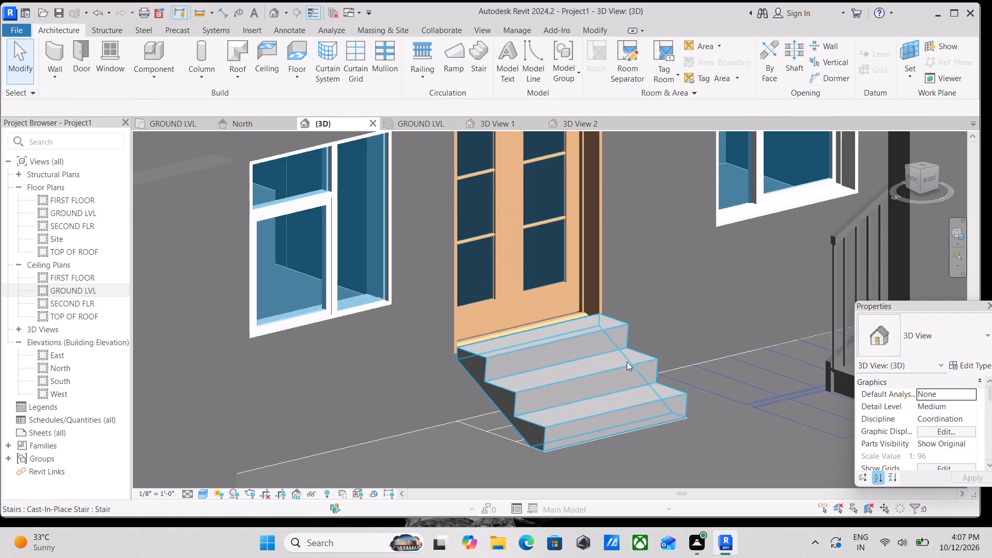
{"action": "key", "text": "Escape"}
{"action": "scroll", "coordinate": [642, 360], "scroll_direction": "down", "scroll_amount": 1}
{"action": "middle_click_drag", "start_coordinate": [675, 373], "coordinate": [611, 388], "text": "shift"}
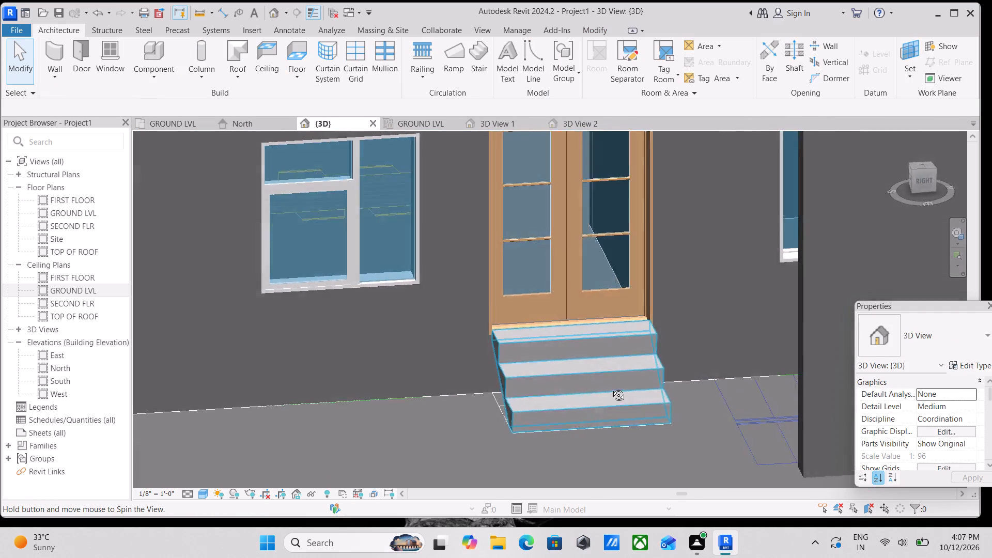
{"action": "middle_click_drag", "start_coordinate": [611, 388], "coordinate": [608, 385], "text": "shift"}
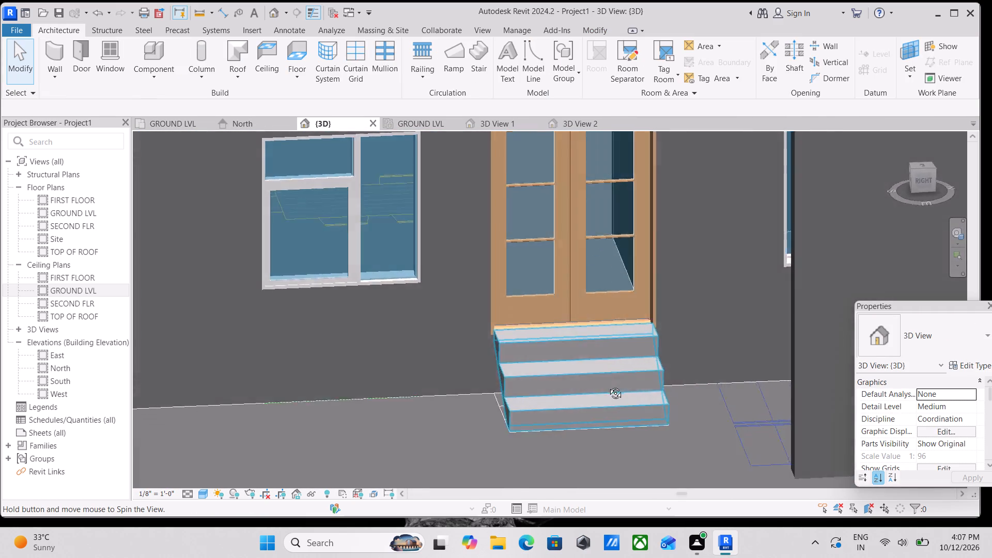
{"action": "middle_click_drag", "start_coordinate": [608, 385], "coordinate": [567, 326], "text": "shift"}
{"action": "scroll", "coordinate": [609, 337], "scroll_direction": "down", "scroll_amount": 11}
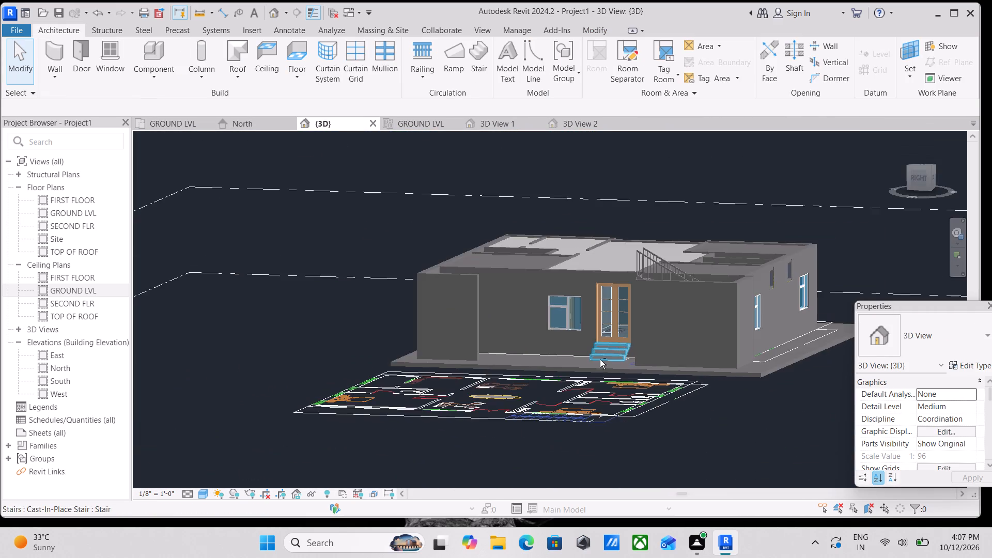
{"action": "middle_click_drag", "start_coordinate": [600, 360], "coordinate": [626, 412], "text": "shift"}
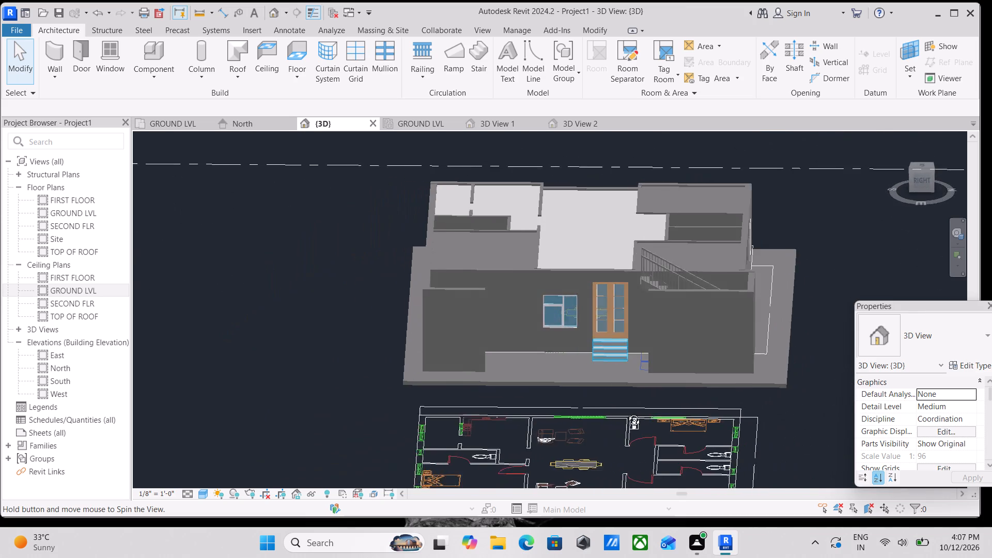
{"action": "middle_click_drag", "start_coordinate": [626, 412], "coordinate": [703, 384], "text": "shift"}
{"action": "scroll", "coordinate": [592, 353], "scroll_direction": "up", "scroll_amount": 4}
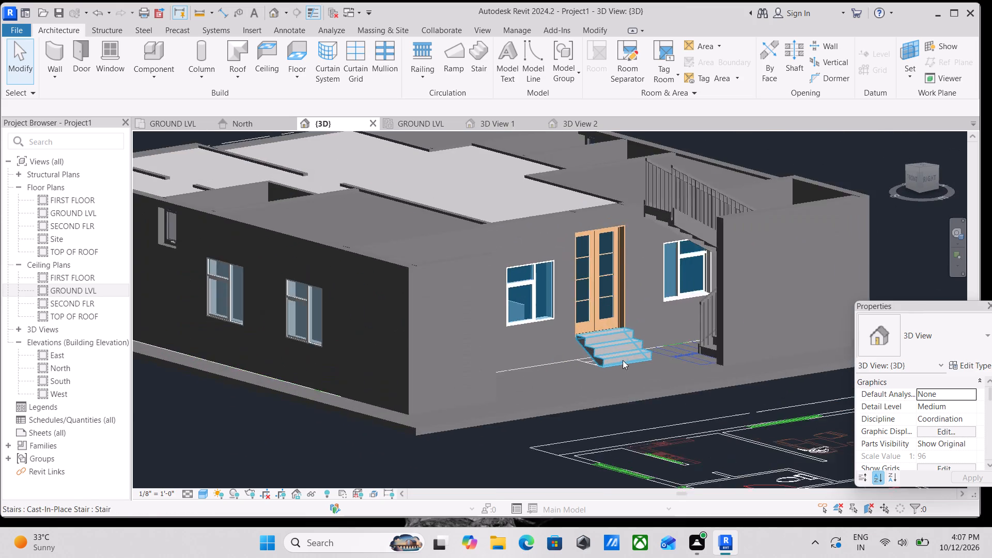
{"action": "scroll", "coordinate": [623, 360], "scroll_direction": "up", "scroll_amount": 4}
{"action": "scroll", "coordinate": [569, 355], "scroll_direction": "up", "scroll_amount": 4}
{"action": "left_click", "coordinate": [583, 346]}
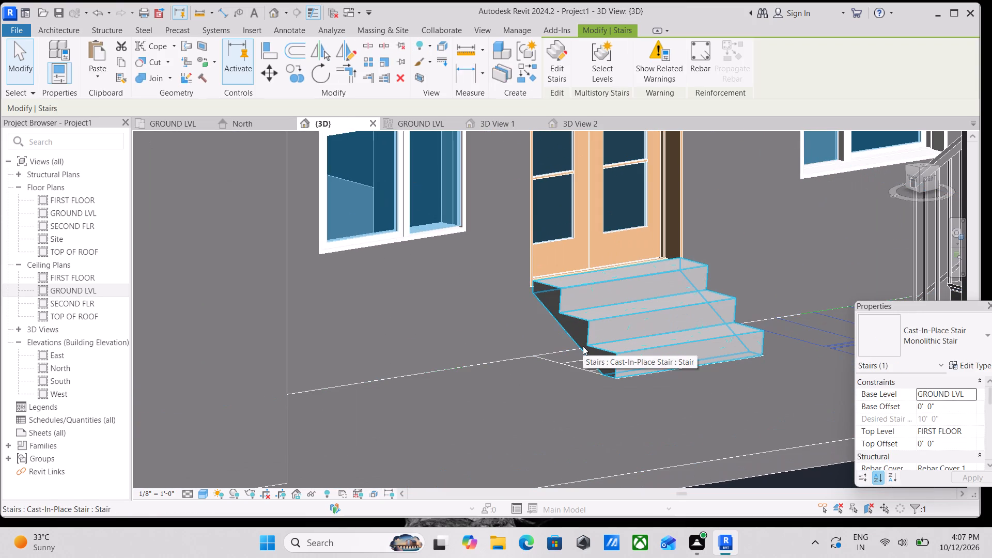
{"action": "scroll", "coordinate": [583, 346], "scroll_direction": "down", "scroll_amount": 1}
{"action": "key", "text": "Escape"}
{"action": "scroll", "coordinate": [583, 346], "scroll_direction": "down", "scroll_amount": 4}
{"action": "scroll", "coordinate": [648, 349], "scroll_direction": "down", "scroll_amount": 1}
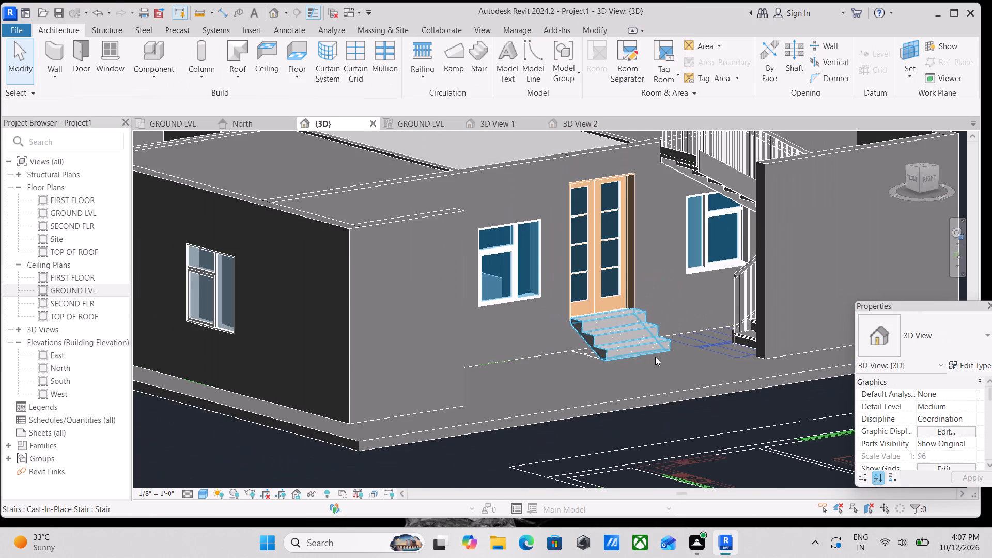
{"action": "middle_click_drag", "start_coordinate": [655, 357], "coordinate": [558, 305], "text": "shift"}
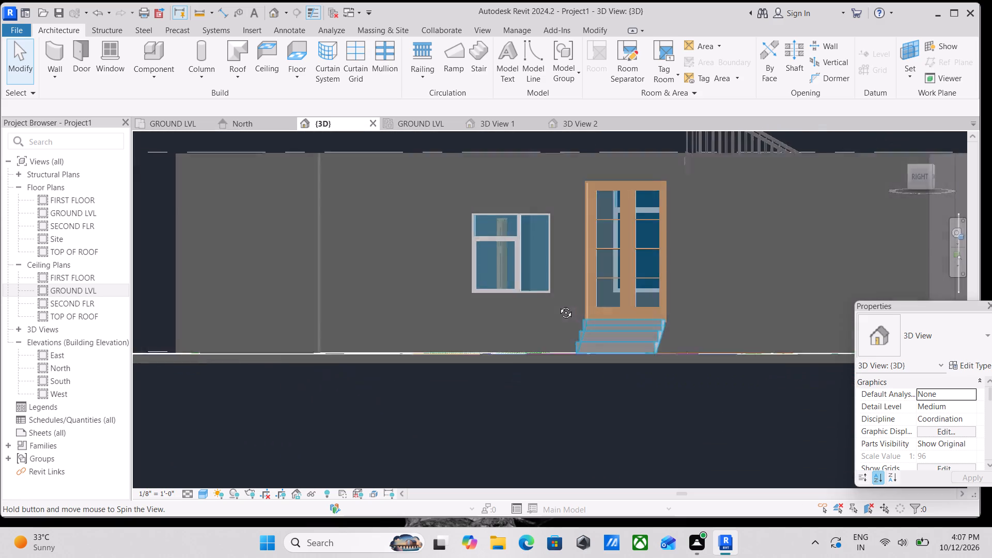
{"action": "middle_click_drag", "start_coordinate": [558, 305], "coordinate": [670, 345], "text": "shift"}
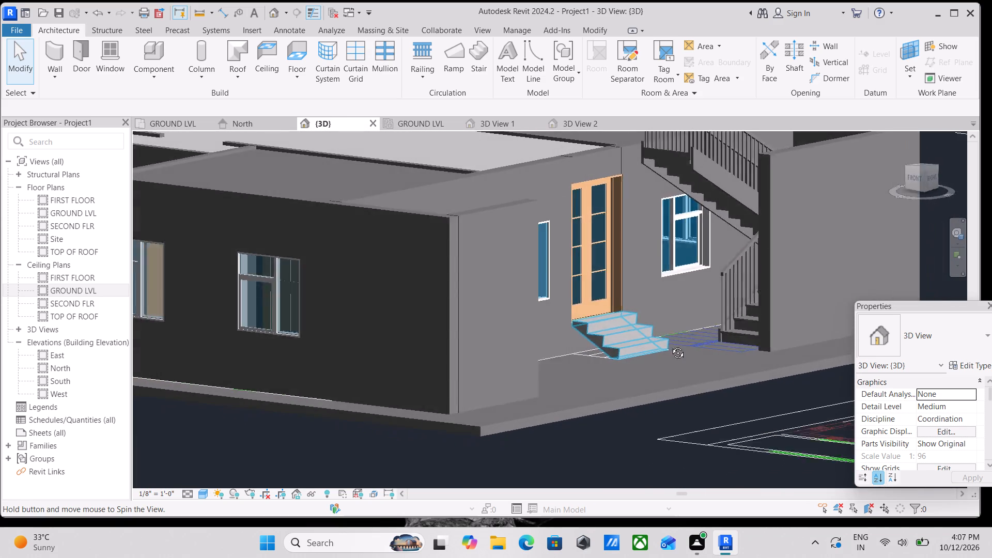
{"action": "middle_click_drag", "start_coordinate": [670, 345], "coordinate": [646, 357], "text": "shift"}
{"action": "scroll", "coordinate": [646, 357], "scroll_direction": "down", "scroll_amount": 2, "text": "shift"}
{"action": "scroll", "coordinate": [681, 348], "scroll_direction": "down", "scroll_amount": 2}
{"action": "middle_click_drag", "start_coordinate": [681, 348], "coordinate": [598, 382], "text": "shift"}
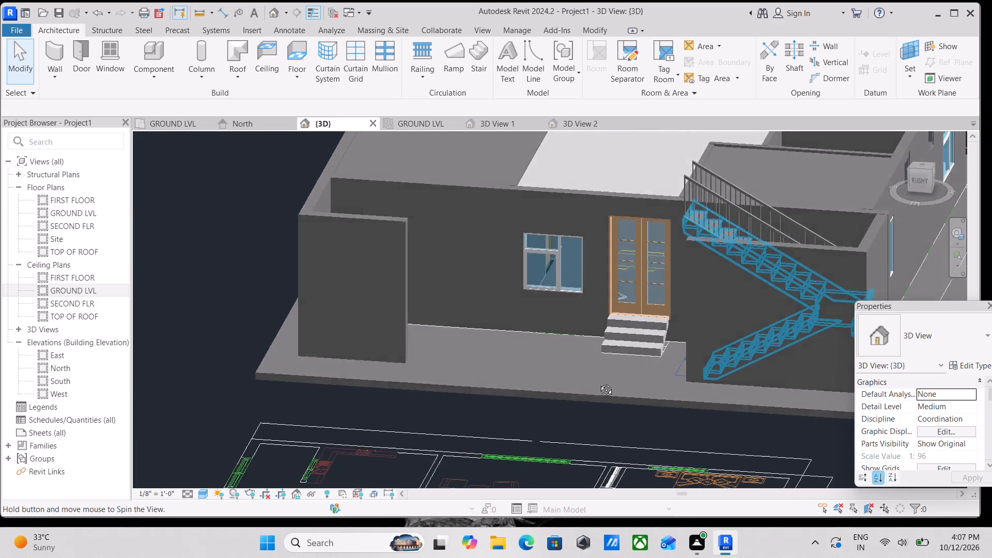
{"action": "middle_click_drag", "start_coordinate": [598, 382], "coordinate": [603, 380], "text": "shift"}
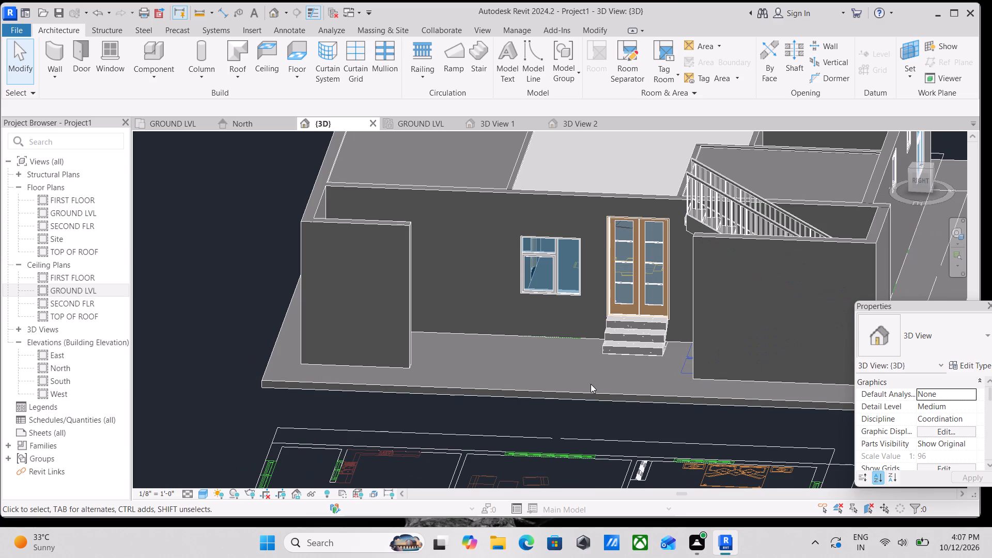
Change the front window beside the double main door, on the side away from the staircase, to the window 6' x 6' type.
{"action": "left_click", "coordinate": [562, 277]}
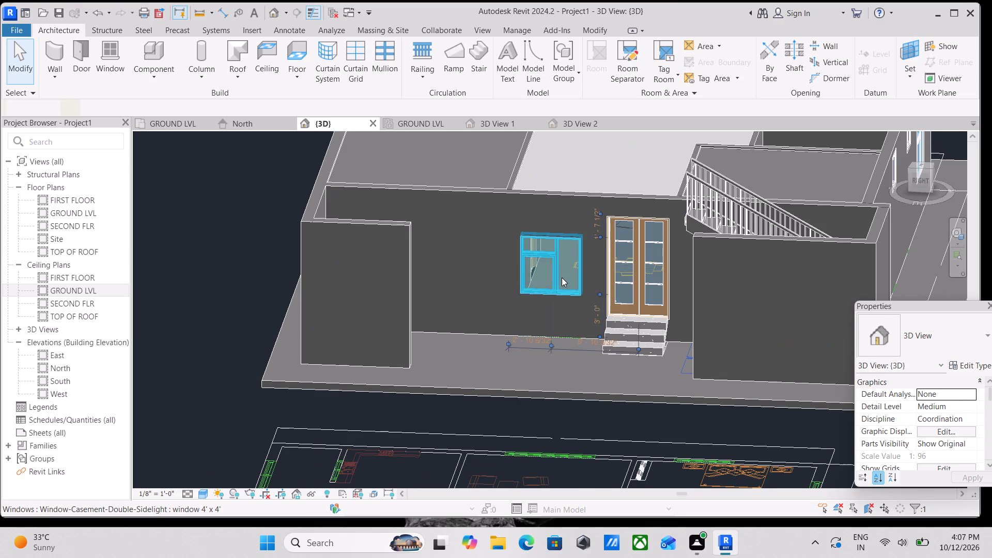
{"action": "left_click", "coordinate": [986, 341]}
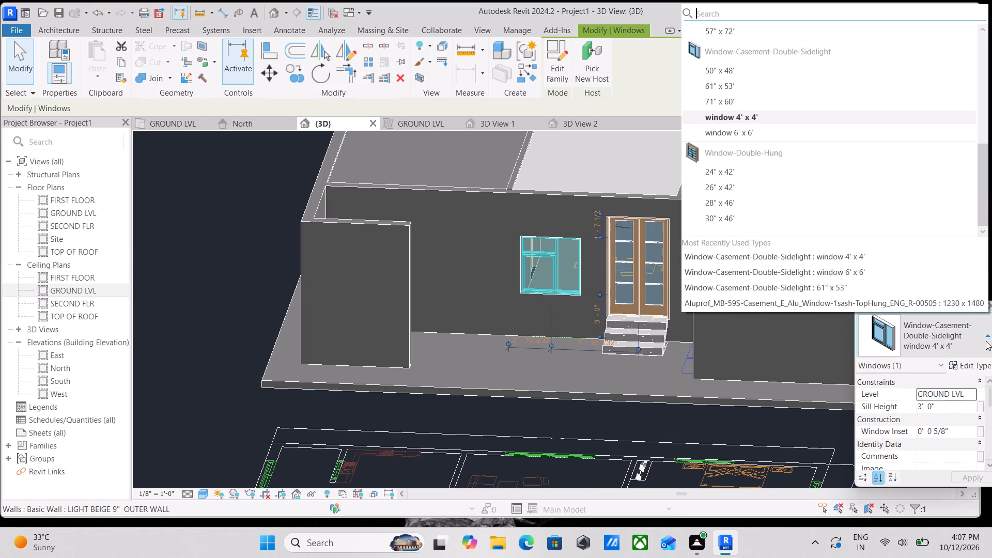
{"action": "left_click", "coordinate": [747, 129]}
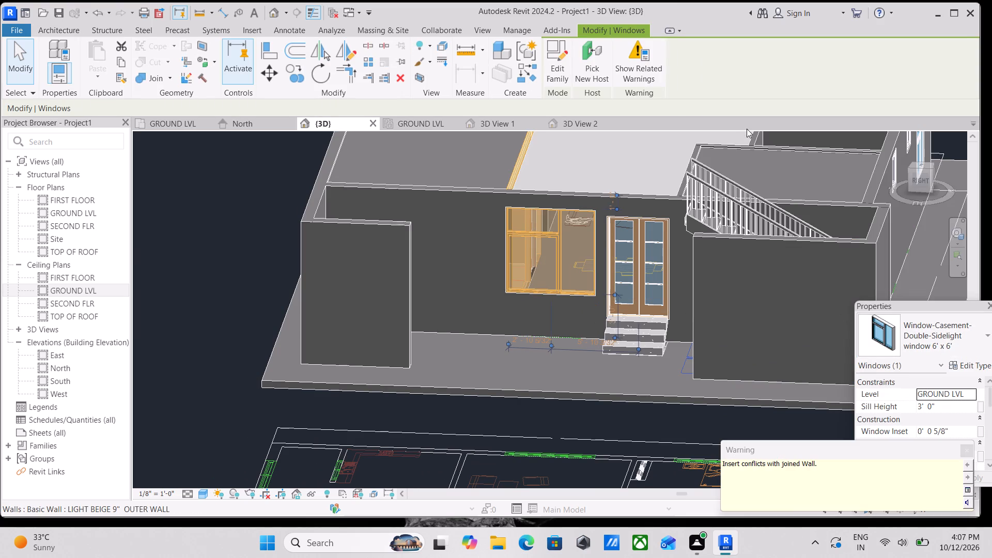
{"action": "key", "text": "Escape"}
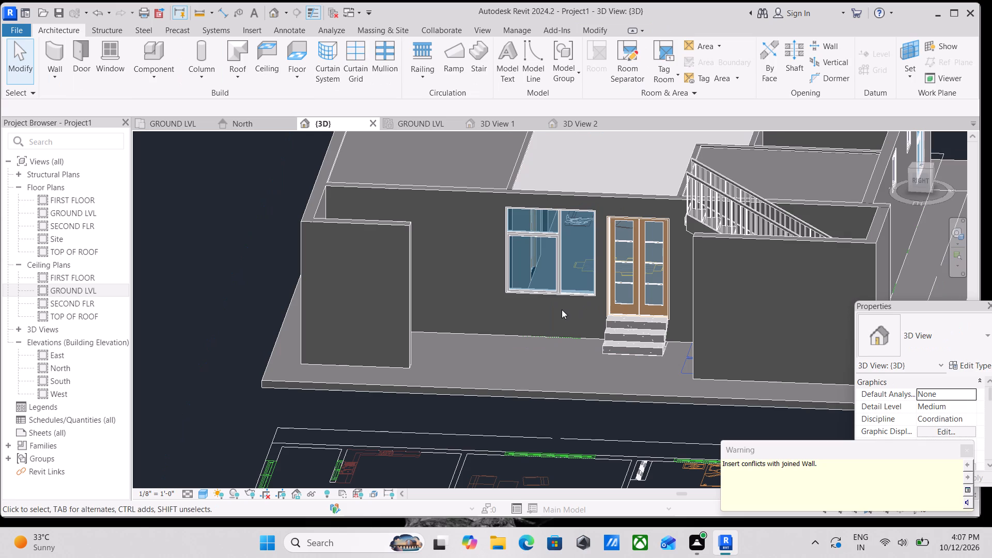
Lower the 6' x 6' front window to a sill height of 1' 10" and shift it about 6" away from the double door.
{"action": "left_click", "coordinate": [564, 294]}
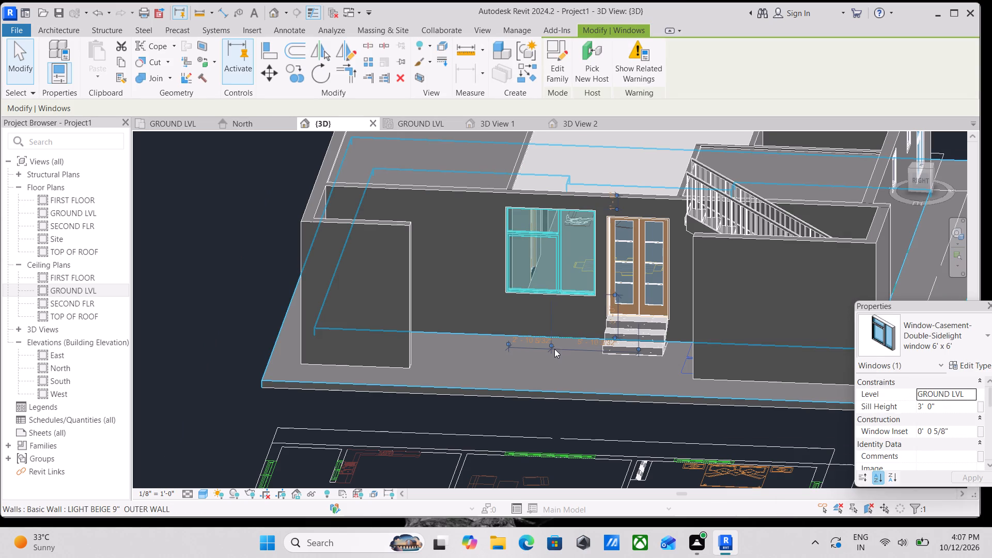
{"action": "key", "text": "Down"}
{"action": "key", "text": "Down"}
{"action": "key", "text": "Down"}
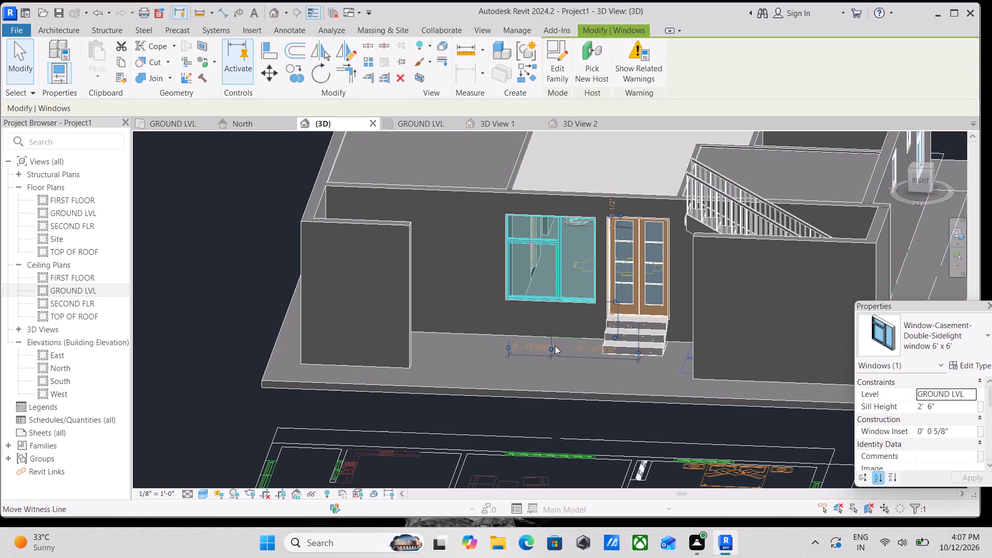
{"action": "key", "text": "Down"}
{"action": "key", "text": "Down"}
{"action": "key", "text": "Left"}
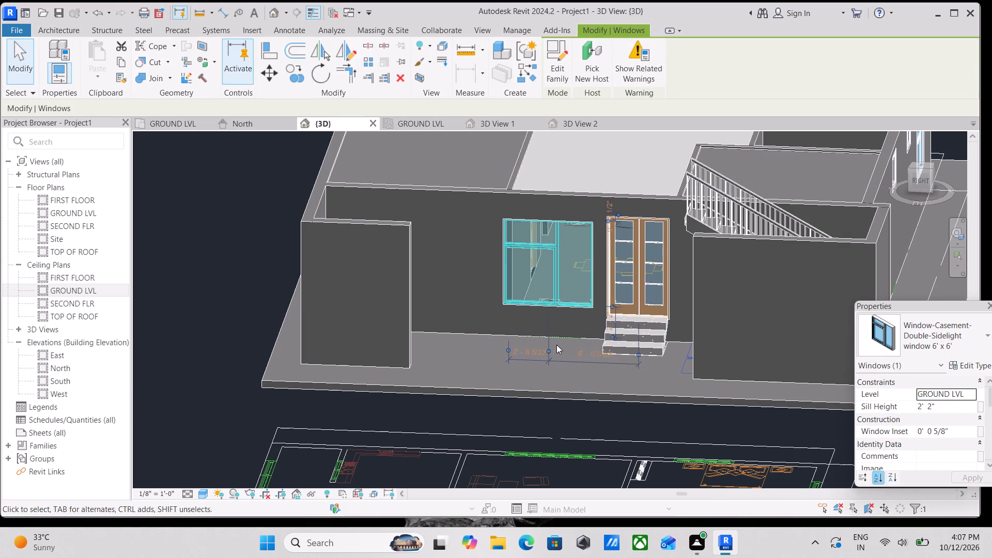
{"action": "key", "text": "Left"}
{"action": "key", "text": "Left"}
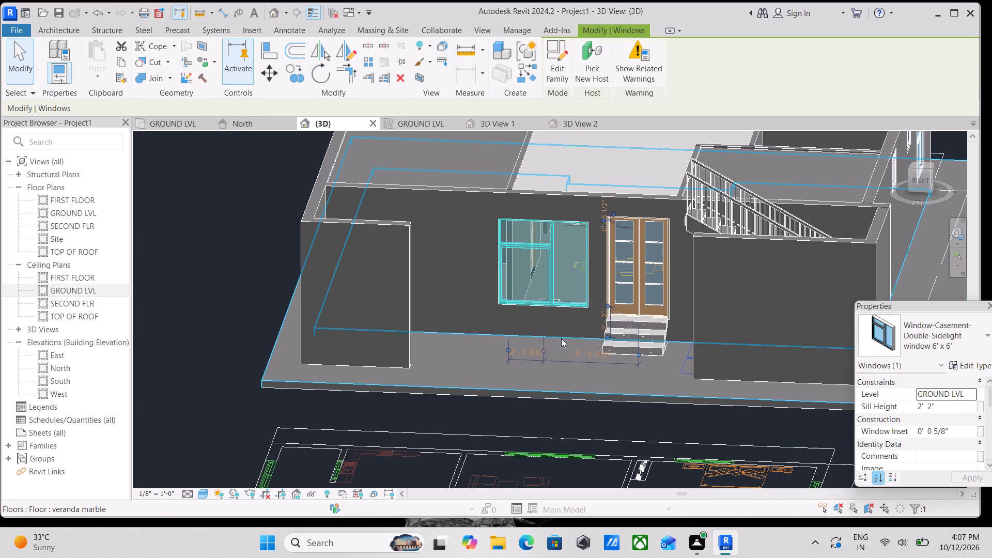
{"action": "key", "text": "Down"}
{"action": "key", "text": "Down"}
{"action": "left_click", "coordinate": [563, 335]}
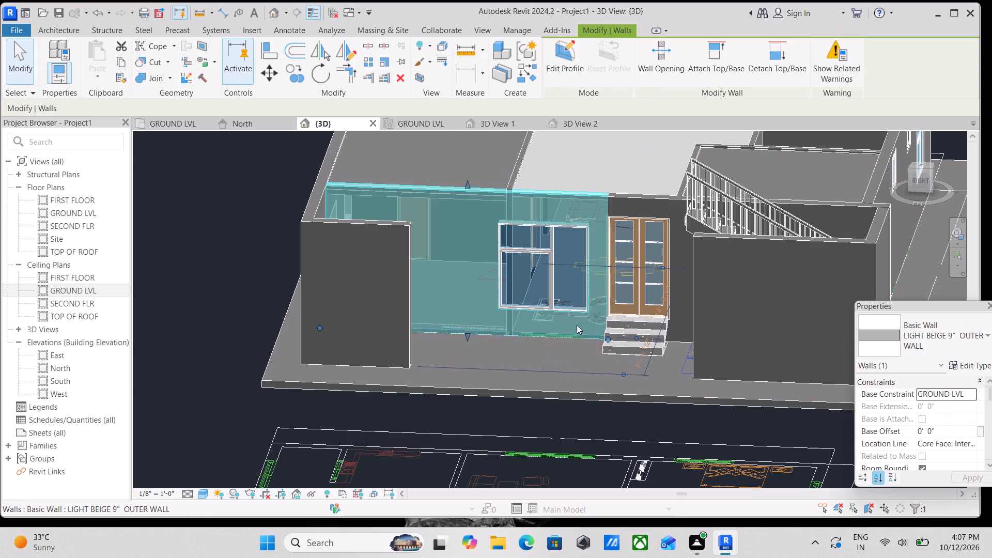
{"action": "key", "text": "Escape"}
Examine the 6' x 6' front window's size and position relative to the double door and entrance steps from several 3D angles.
{"action": "middle_click_drag", "start_coordinate": [570, 369], "coordinate": [592, 346], "text": "shift"}
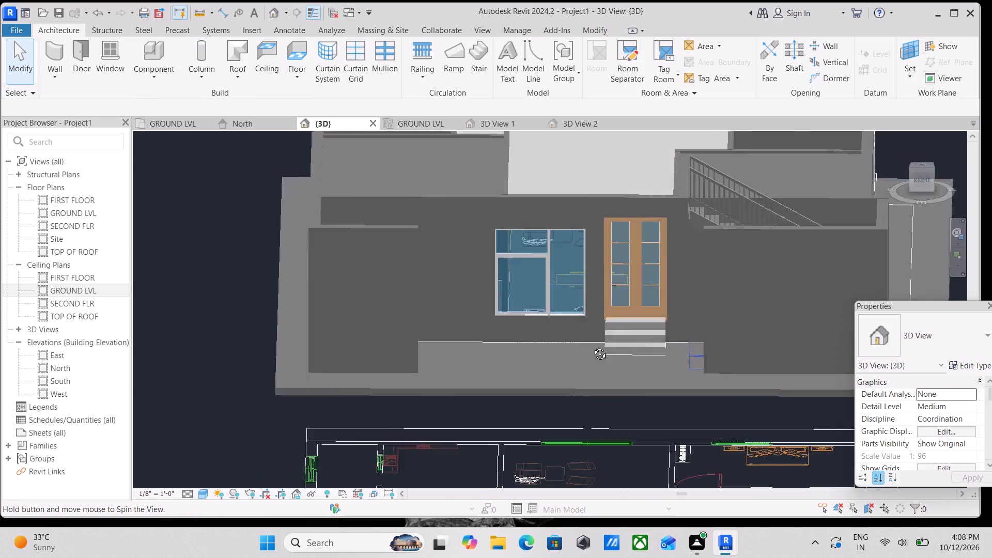
{"action": "middle_click_drag", "start_coordinate": [592, 346], "coordinate": [587, 298], "text": "shift"}
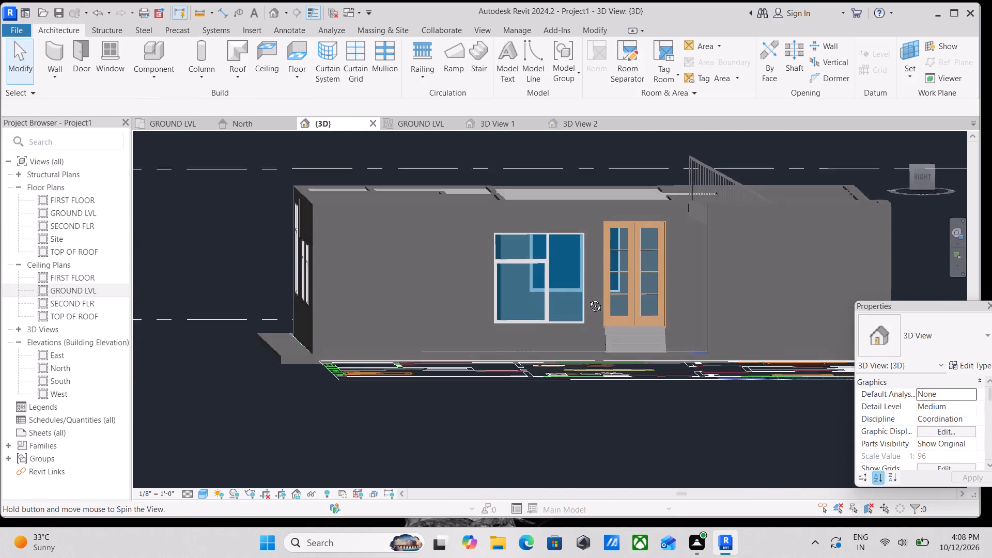
{"action": "middle_click_drag", "start_coordinate": [587, 298], "coordinate": [571, 344], "text": "shift"}
{"action": "scroll", "coordinate": [567, 309], "scroll_direction": "up", "scroll_amount": 6}
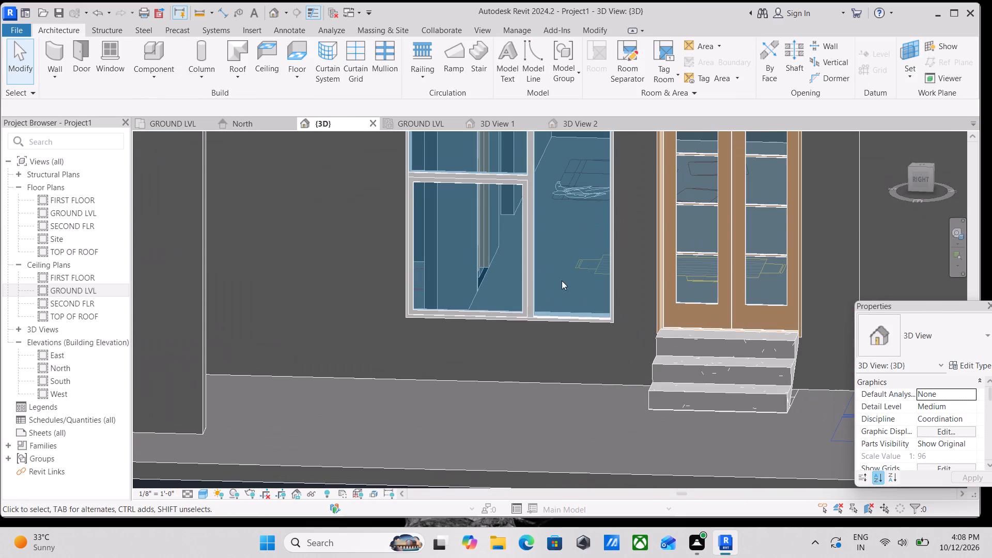
{"action": "scroll", "coordinate": [576, 257], "scroll_direction": "down", "scroll_amount": 7}
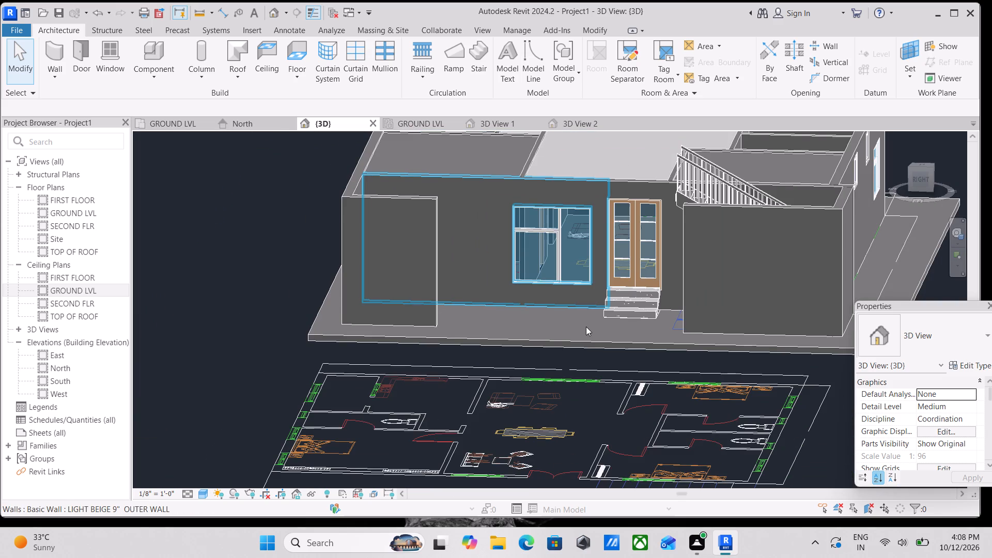
{"action": "middle_click_drag", "start_coordinate": [582, 341], "coordinate": [669, 280], "text": "shift"}
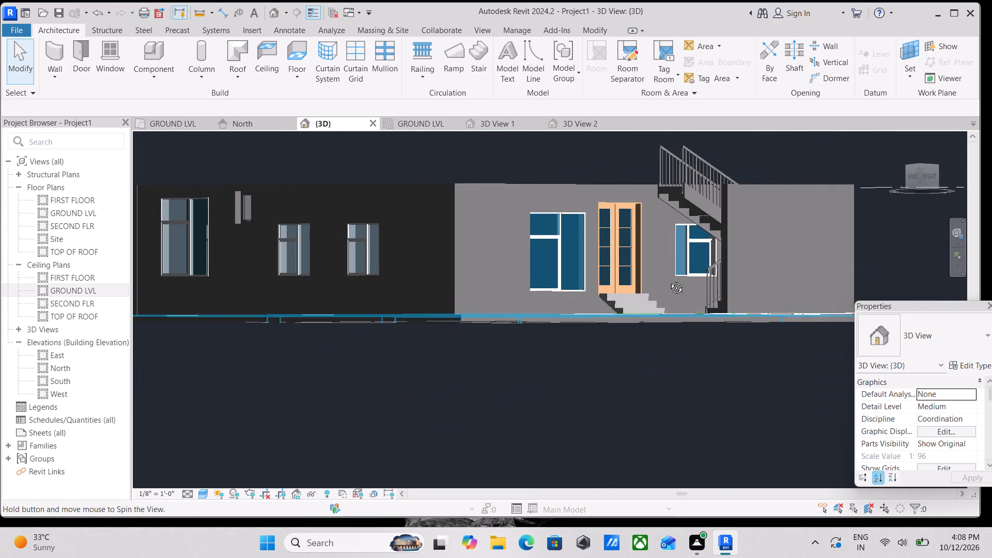
{"action": "middle_click_drag", "start_coordinate": [669, 280], "coordinate": [583, 320], "text": "shift"}
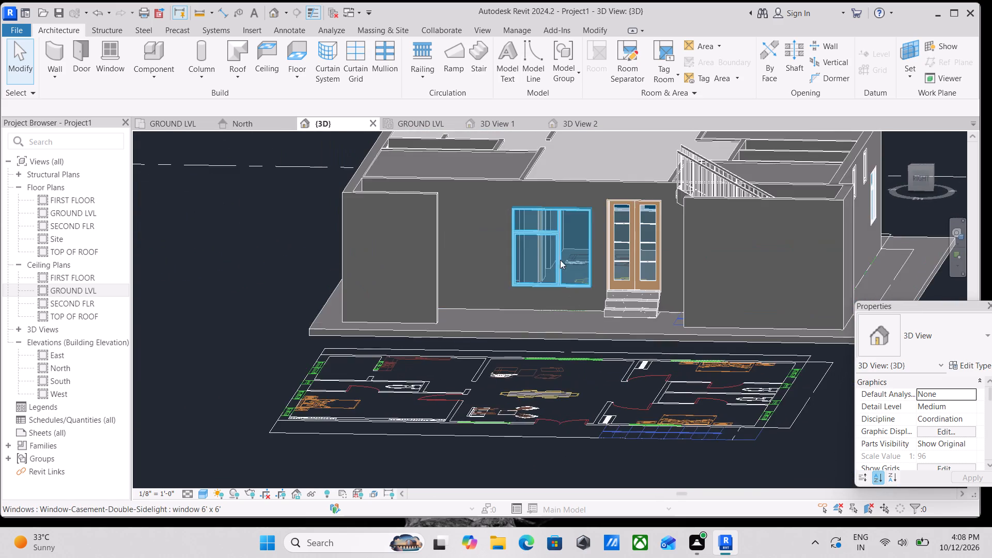
{"action": "scroll", "coordinate": [558, 243], "scroll_direction": "up", "scroll_amount": 7}
{"action": "left_click", "coordinate": [564, 262]}
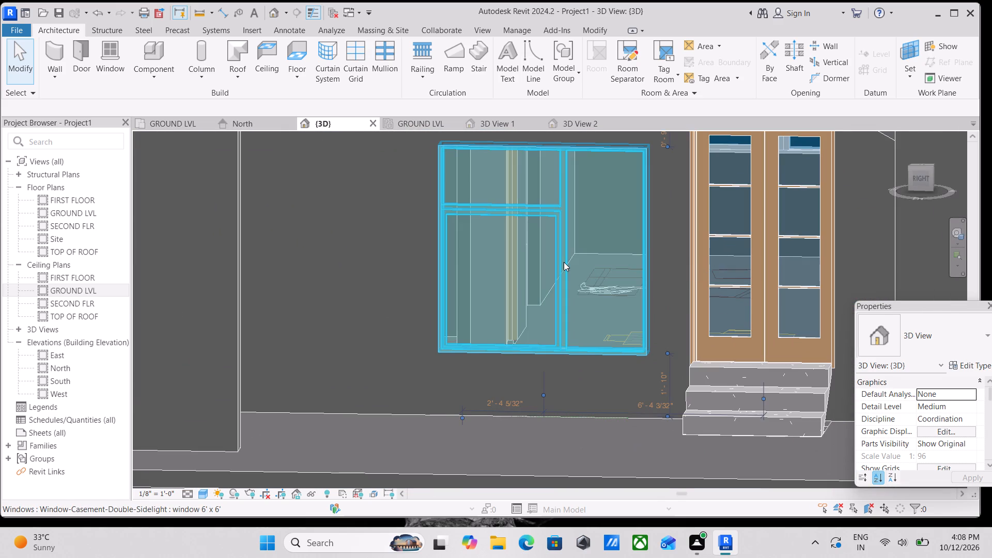
{"action": "key", "text": "Escape"}
{"action": "scroll", "coordinate": [569, 251], "scroll_direction": "down", "scroll_amount": 5}
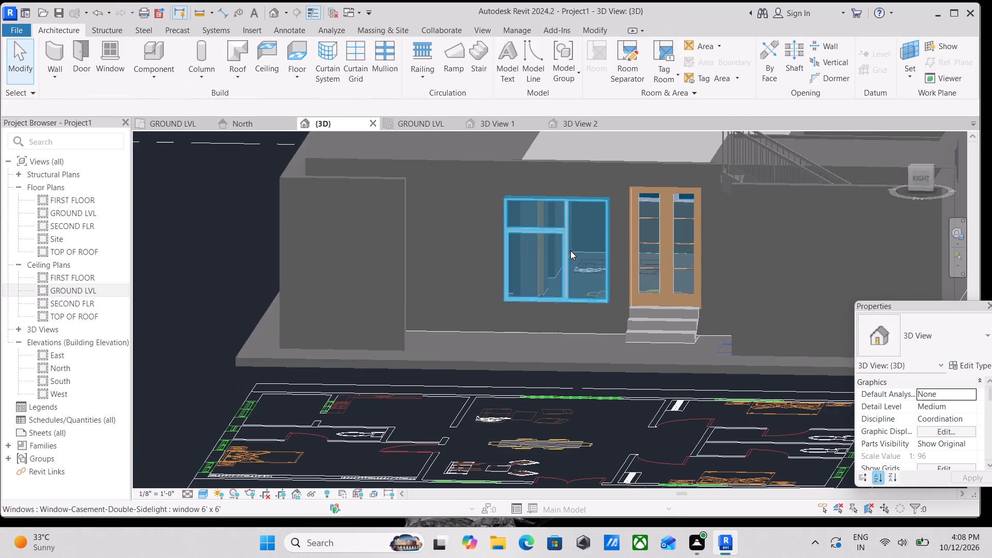
{"action": "scroll", "coordinate": [570, 251], "scroll_direction": "down", "scroll_amount": 6}
{"action": "middle_click_drag", "start_coordinate": [578, 300], "coordinate": [628, 330]}
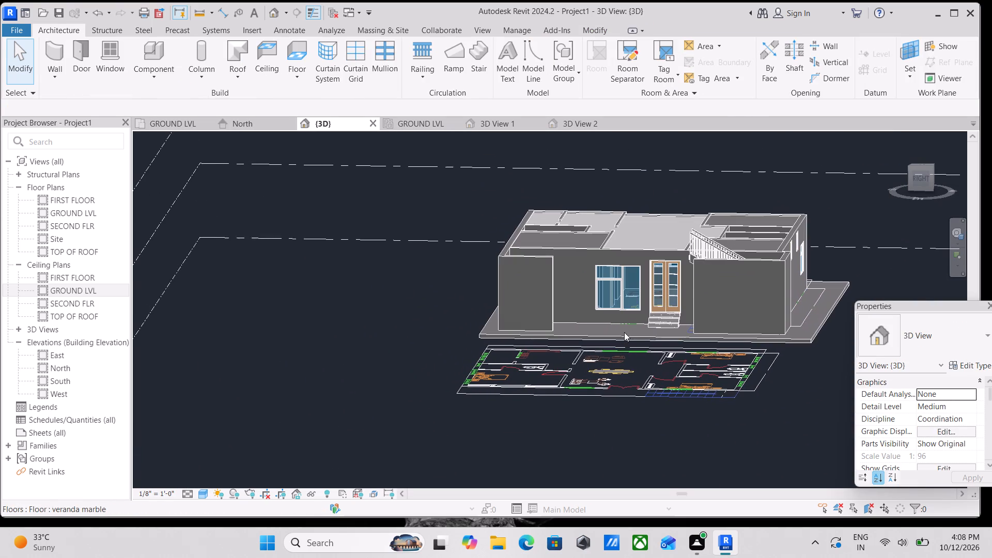
{"action": "middle_click_drag", "start_coordinate": [618, 339], "coordinate": [661, 398], "text": "shift"}
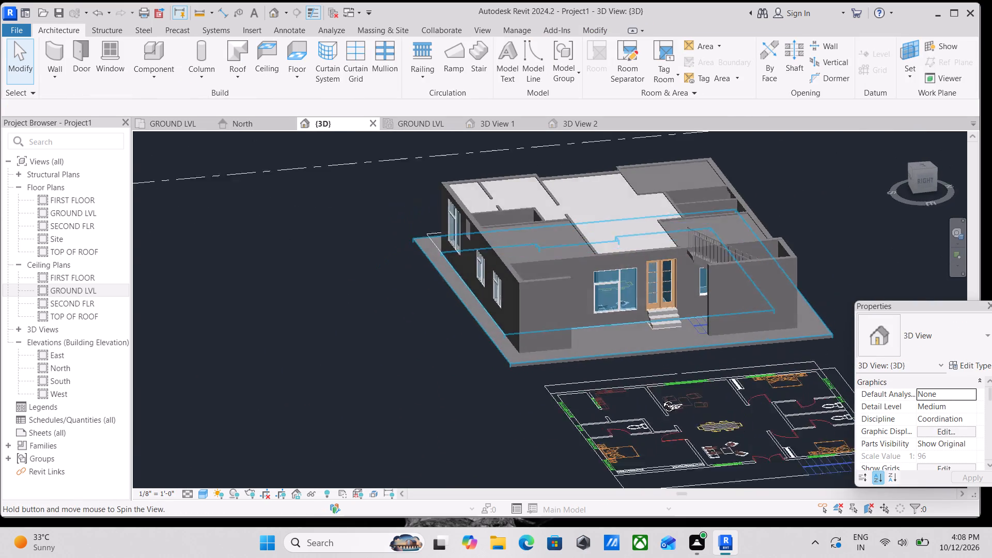
Lower the 6' x 6' front window beside the double main door to a sill height of 1' 6".
{"action": "middle_click_drag", "start_coordinate": [661, 398], "coordinate": [687, 403], "text": "shift"}
{"action": "middle_click_drag", "start_coordinate": [699, 339], "coordinate": [624, 335], "text": "shift"}
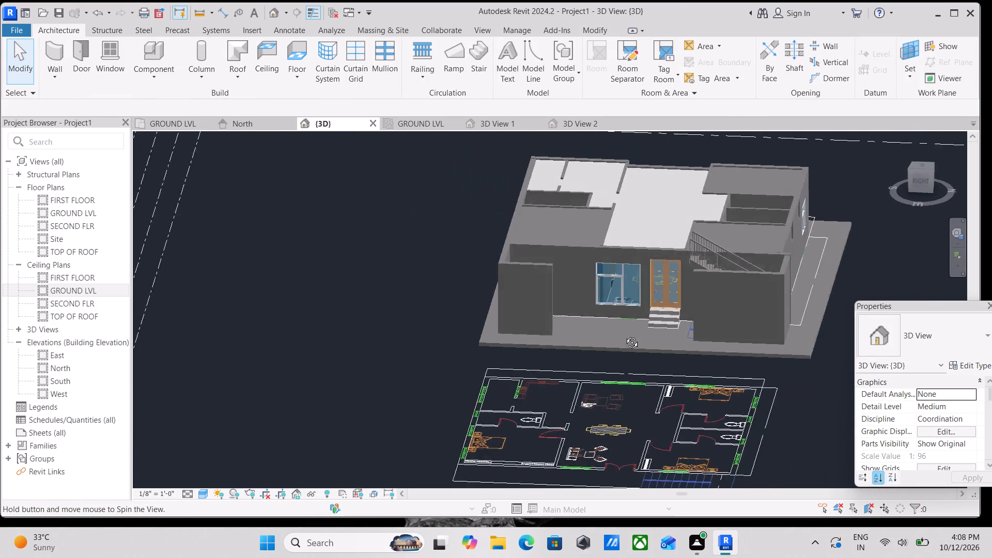
{"action": "middle_click_drag", "start_coordinate": [624, 335], "coordinate": [735, 343], "text": "shift"}
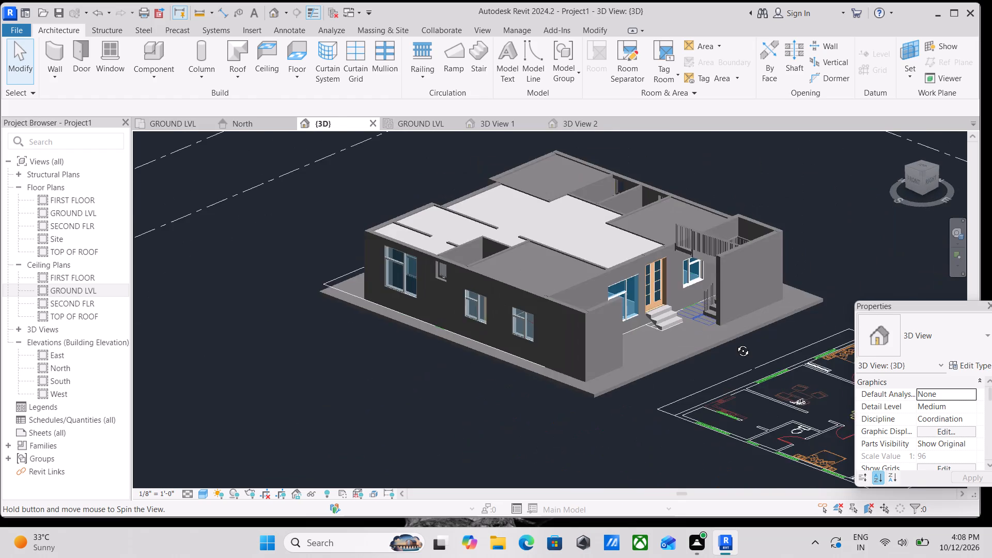
{"action": "middle_click_drag", "start_coordinate": [735, 343], "coordinate": [707, 350], "text": "shift"}
{"action": "scroll", "coordinate": [634, 287], "scroll_direction": "up", "scroll_amount": 4}
{"action": "scroll", "coordinate": [626, 329], "scroll_direction": "up", "scroll_amount": 3}
{"action": "left_click", "coordinate": [629, 327]}
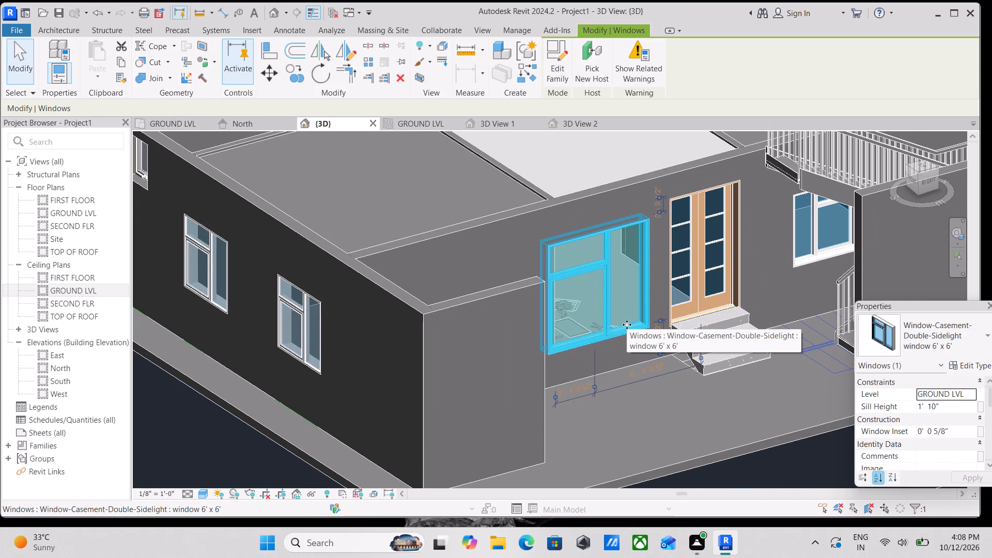
{"action": "key", "text": "Down"}
{"action": "key", "text": "Down"}
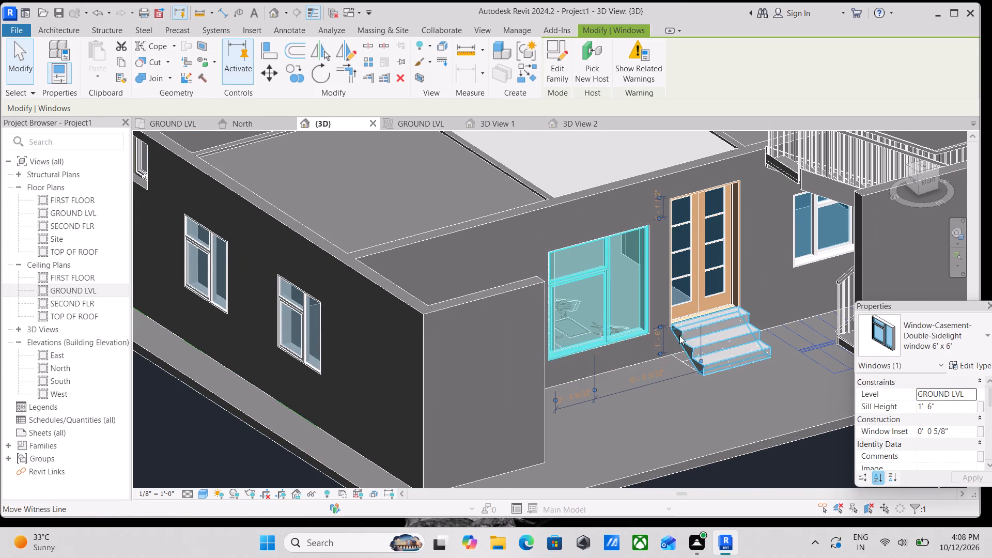
{"action": "scroll", "coordinate": [686, 333], "scroll_direction": "up", "scroll_amount": 2}
{"action": "key", "text": "Escape"}
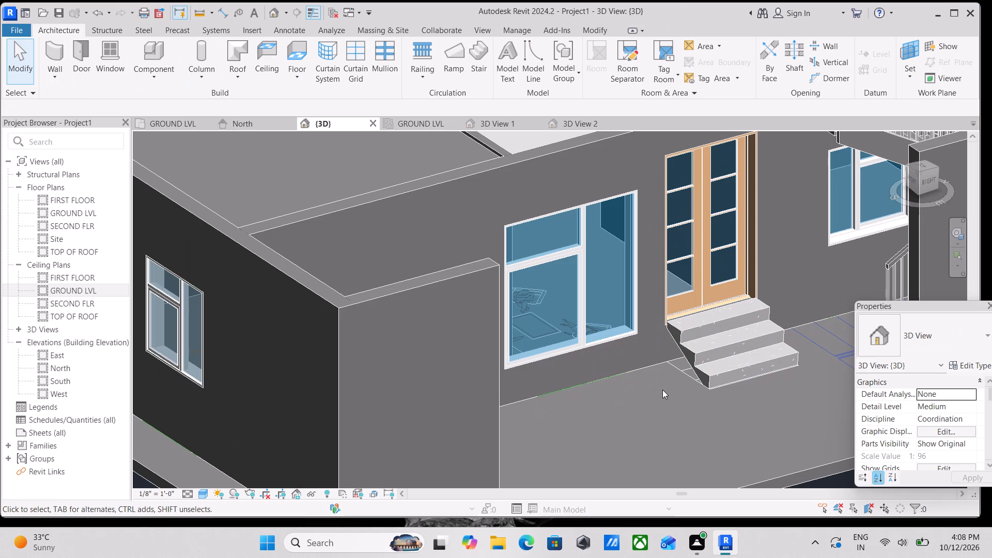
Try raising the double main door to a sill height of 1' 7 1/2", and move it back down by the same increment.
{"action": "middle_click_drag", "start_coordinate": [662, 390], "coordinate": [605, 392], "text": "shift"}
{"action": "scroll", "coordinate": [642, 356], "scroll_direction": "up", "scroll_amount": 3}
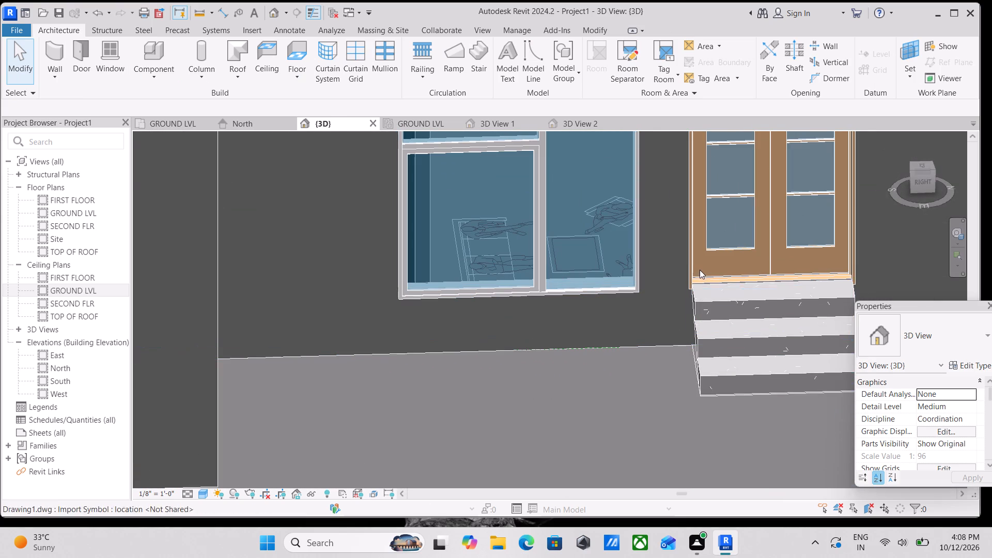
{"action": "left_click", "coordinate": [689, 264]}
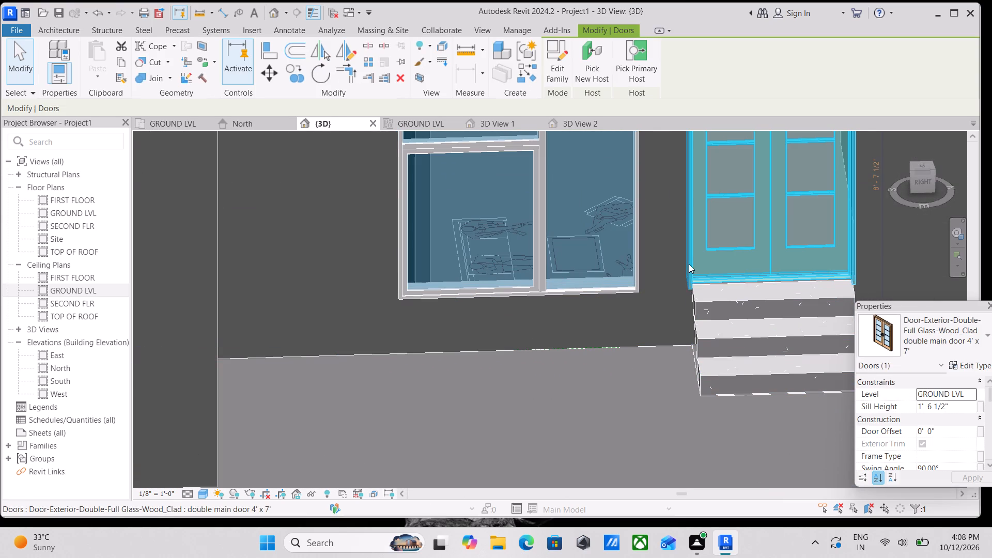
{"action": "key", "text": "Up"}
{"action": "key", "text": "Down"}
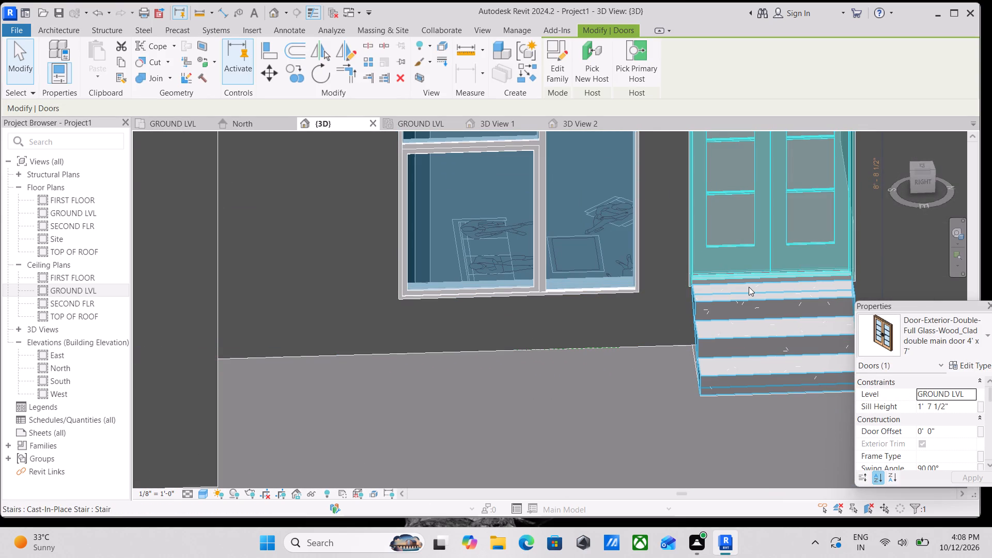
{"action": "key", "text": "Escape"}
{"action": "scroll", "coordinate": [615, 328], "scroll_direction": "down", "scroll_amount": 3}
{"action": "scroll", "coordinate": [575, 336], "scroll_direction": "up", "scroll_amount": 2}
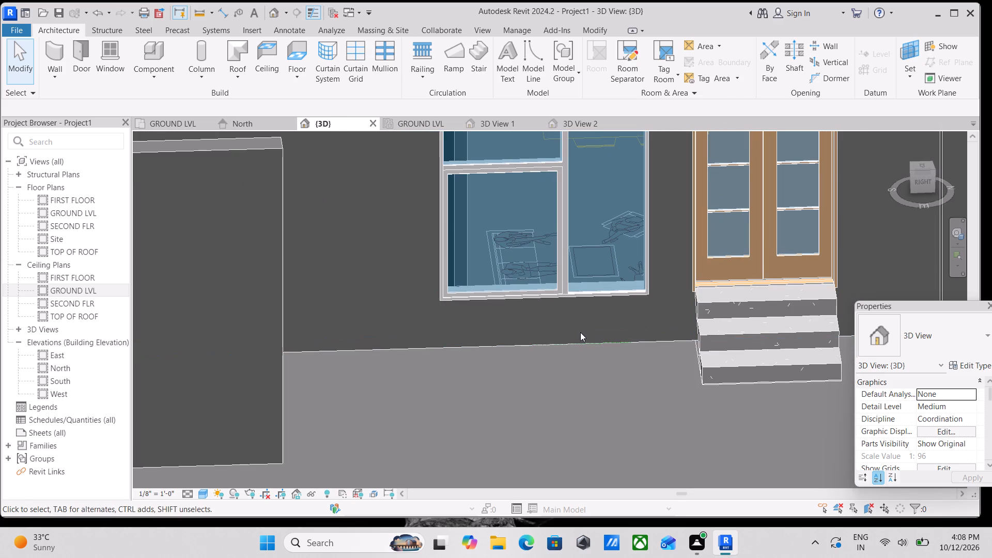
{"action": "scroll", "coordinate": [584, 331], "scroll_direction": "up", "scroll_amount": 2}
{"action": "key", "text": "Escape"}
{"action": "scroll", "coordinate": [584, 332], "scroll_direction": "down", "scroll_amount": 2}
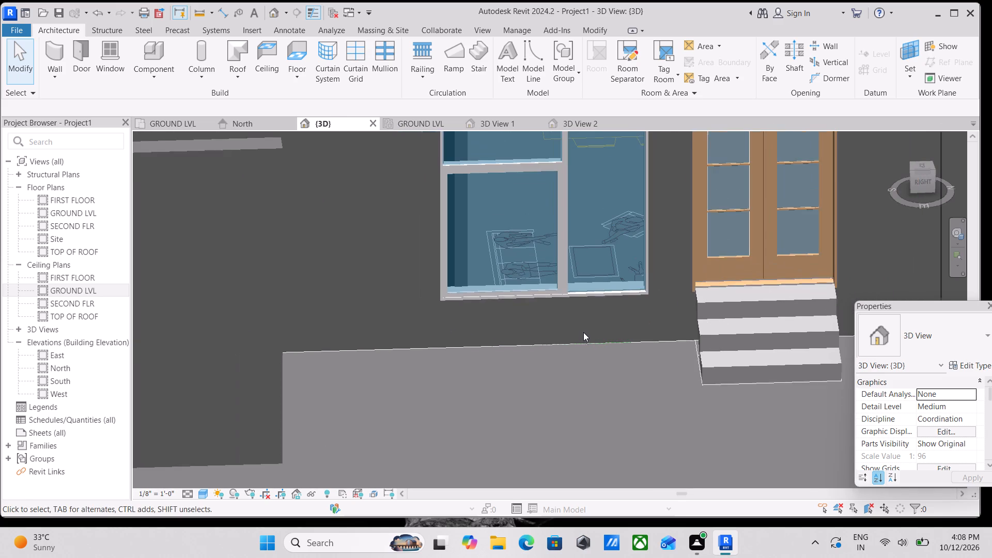
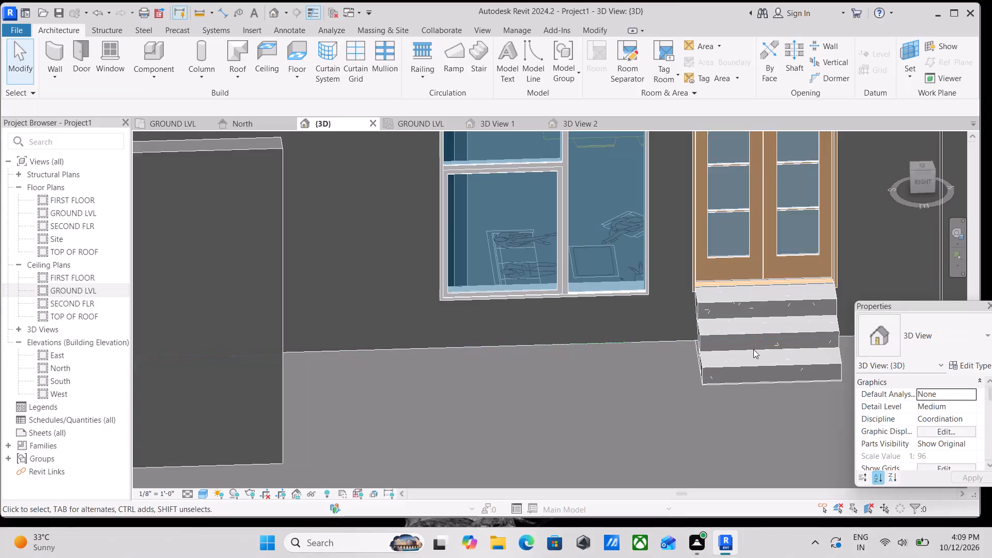
Examine the entrance wall in 3D, including the double main door, its threshold, the front steps and the adjacent window.
{"action": "scroll", "coordinate": [753, 351], "scroll_direction": "down", "scroll_amount": 2}
{"action": "scroll", "coordinate": [692, 320], "scroll_direction": "down", "scroll_amount": 2}
{"action": "middle_click_drag", "start_coordinate": [665, 321], "coordinate": [643, 388]}
{"action": "middle_click_drag", "start_coordinate": [612, 286], "coordinate": [591, 351]}
{"action": "scroll", "coordinate": [581, 302], "scroll_direction": "down", "scroll_amount": 1}
{"action": "middle_click_drag", "start_coordinate": [580, 312], "coordinate": [562, 343]}
{"action": "scroll", "coordinate": [583, 360], "scroll_direction": "up", "scroll_amount": 2}
{"action": "scroll", "coordinate": [600, 358], "scroll_direction": "down", "scroll_amount": 1}
{"action": "middle_click_drag", "start_coordinate": [599, 358], "coordinate": [566, 360]}
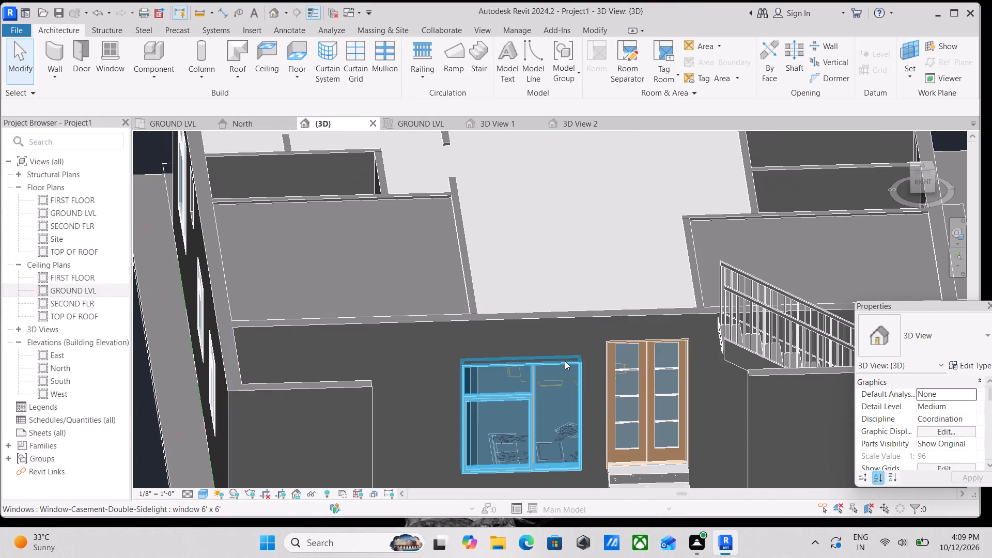
{"action": "scroll", "coordinate": [627, 394], "scroll_direction": "down", "scroll_amount": 2}
{"action": "middle_click_drag", "start_coordinate": [623, 394], "coordinate": [609, 391]}
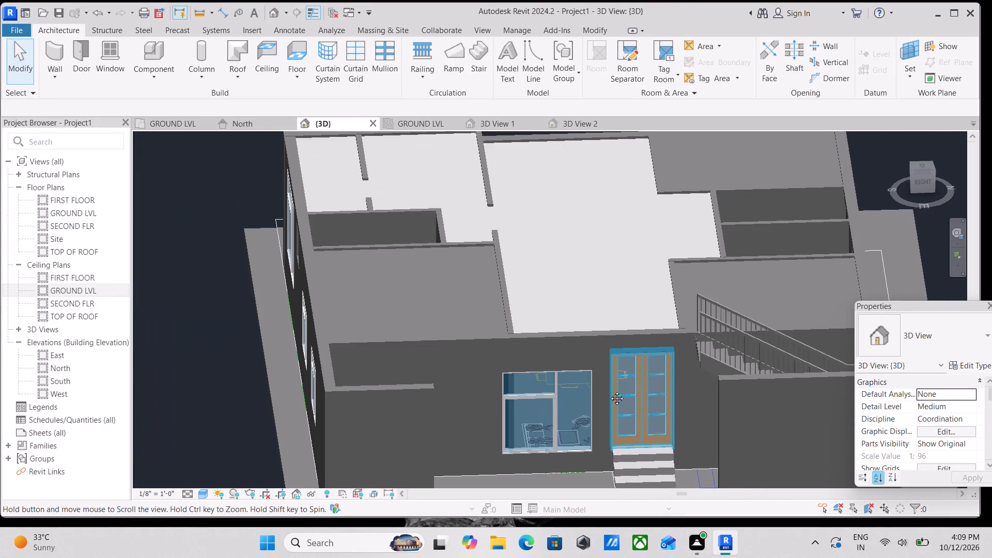
{"action": "middle_click_drag", "start_coordinate": [609, 391], "coordinate": [499, 390]}
{"action": "scroll", "coordinate": [522, 431], "scroll_direction": "up", "scroll_amount": 11}
{"action": "scroll", "coordinate": [453, 433], "scroll_direction": "up", "scroll_amount": 2}
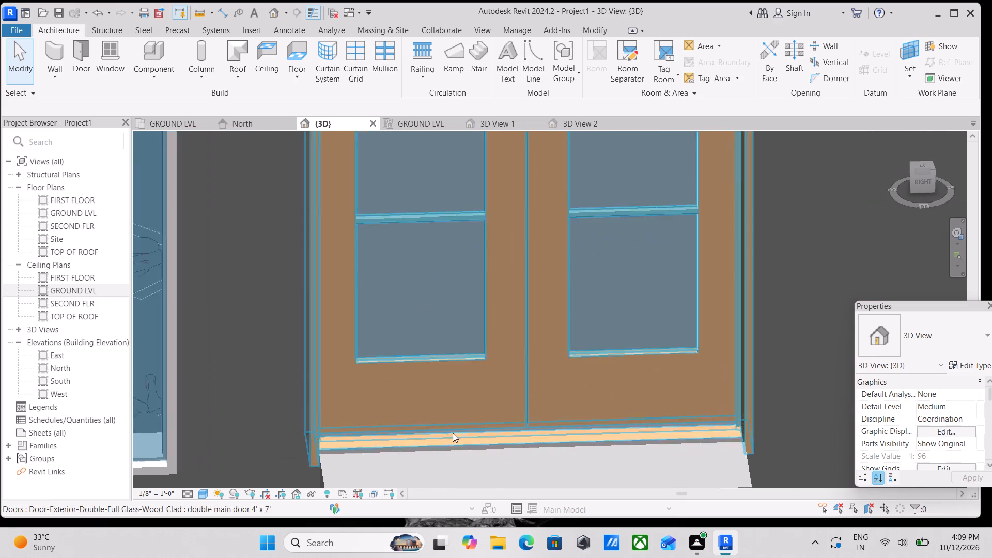
{"action": "scroll", "coordinate": [453, 433], "scroll_direction": "up", "scroll_amount": 2}
{"action": "scroll", "coordinate": [571, 446], "scroll_direction": "down", "scroll_amount": 3}
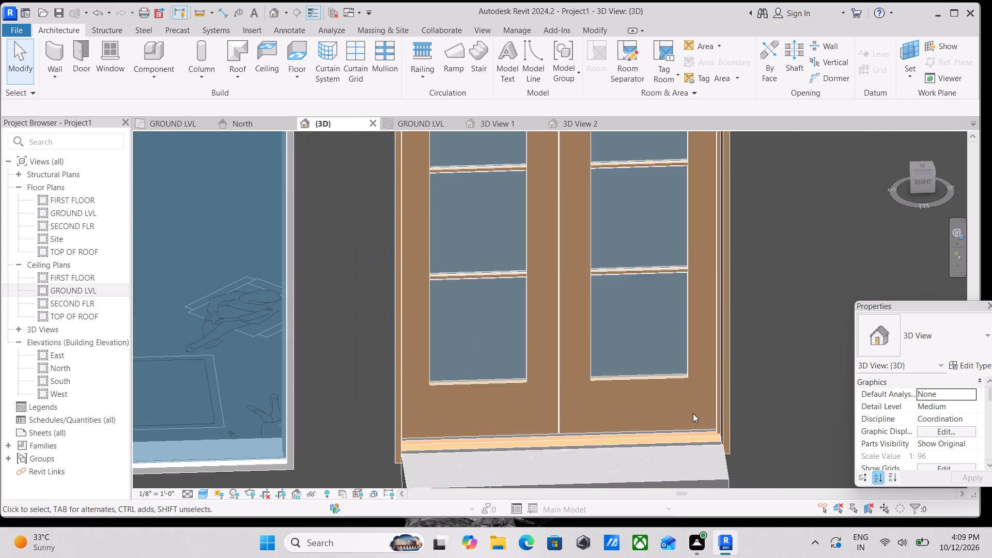
{"action": "scroll", "coordinate": [712, 415], "scroll_direction": "down", "scroll_amount": 2}
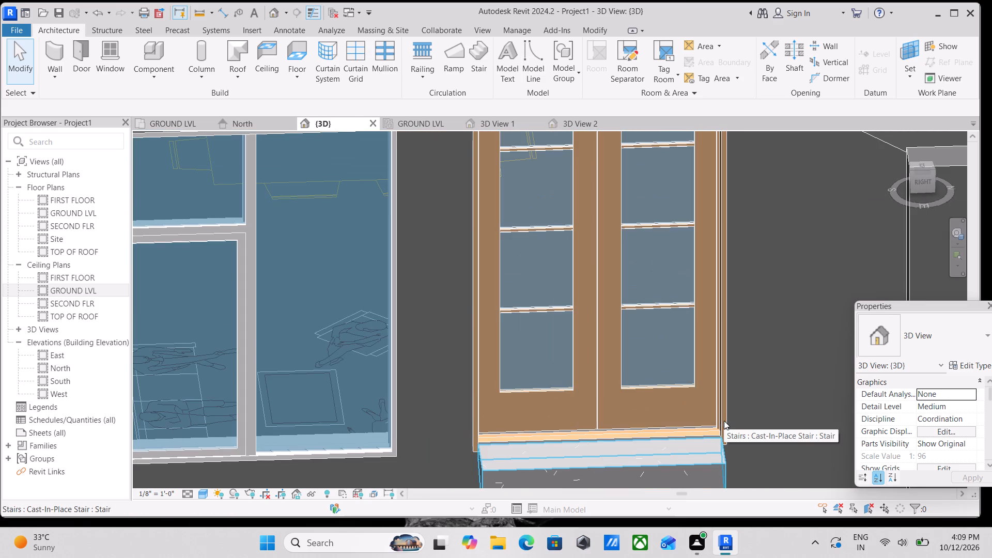
{"action": "scroll", "coordinate": [607, 364], "scroll_direction": "down", "scroll_amount": 2}
{"action": "middle_click_drag", "start_coordinate": [606, 366], "coordinate": [601, 447]}
{"action": "middle_click_drag", "start_coordinate": [585, 351], "coordinate": [587, 407]}
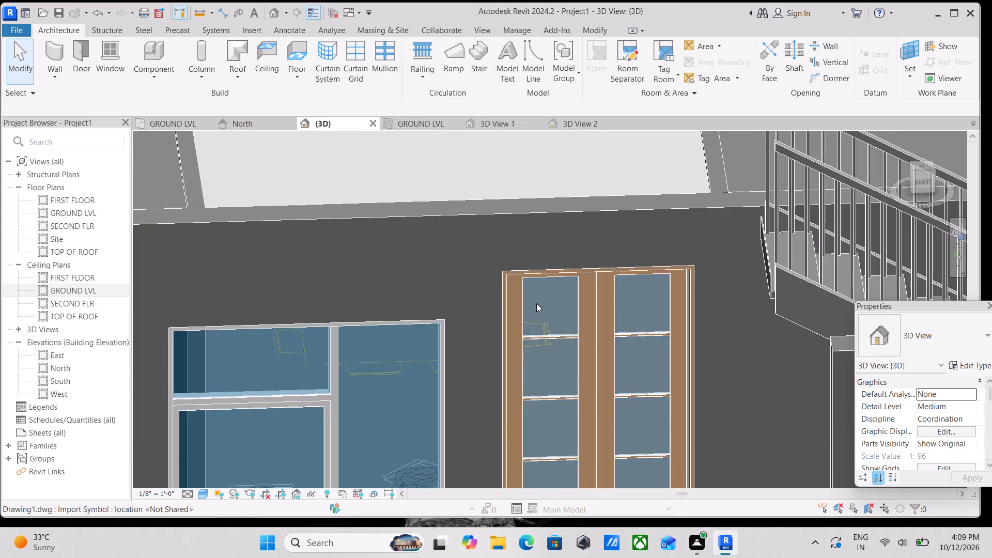
{"action": "scroll", "coordinate": [538, 274], "scroll_direction": "down", "scroll_amount": 1}
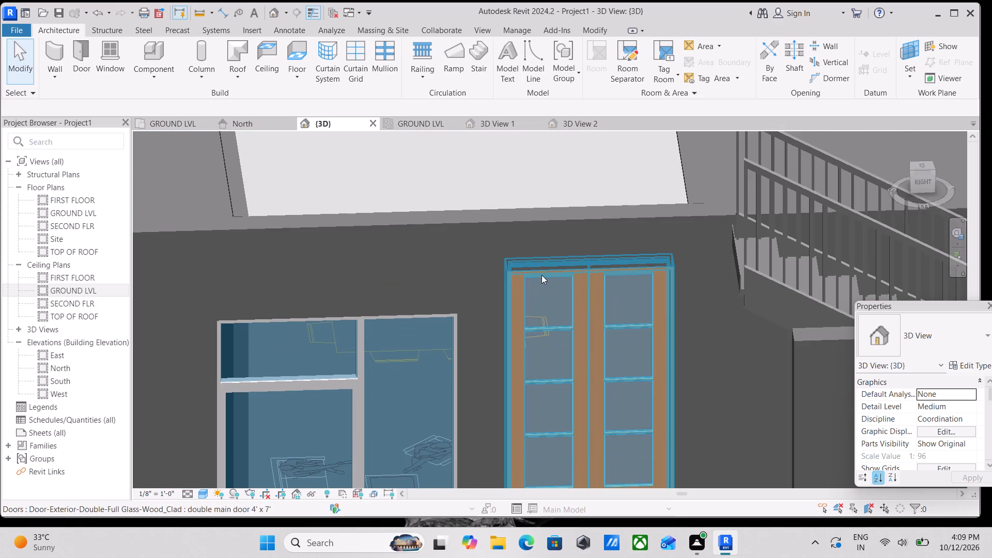
{"action": "scroll", "coordinate": [568, 301], "scroll_direction": "down", "scroll_amount": 3}
{"action": "middle_click_drag", "start_coordinate": [553, 343], "coordinate": [564, 306]}
{"action": "scroll", "coordinate": [431, 331], "scroll_direction": "up", "scroll_amount": 1}
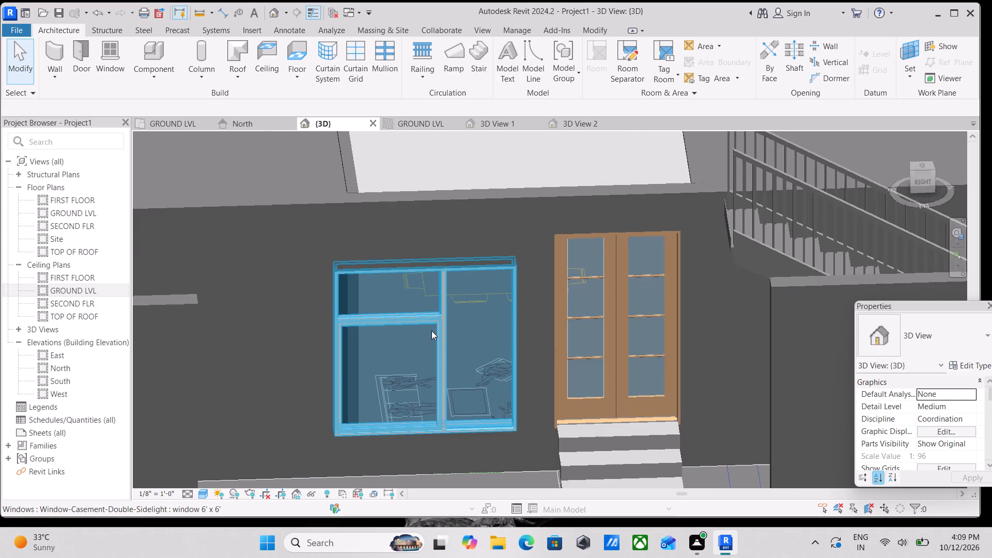
{"action": "scroll", "coordinate": [431, 331], "scroll_direction": "up", "scroll_amount": 1}
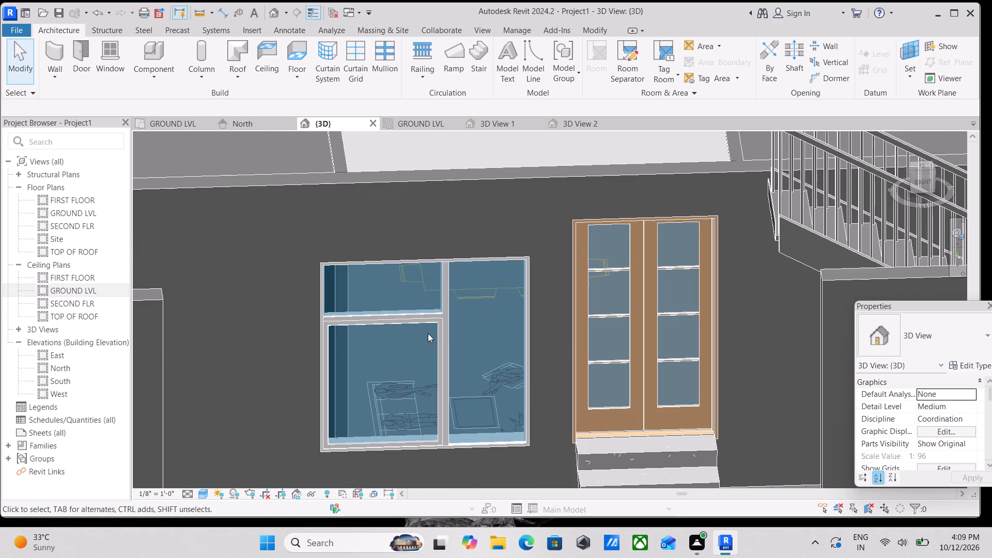
{"action": "scroll", "coordinate": [428, 333], "scroll_direction": "left", "scroll_amount": 3}
Inspect the double main door's lower frame where it meets the entrance steps, selecting the door to check its placement.
{"action": "scroll", "coordinate": [680, 437], "scroll_direction": "down", "scroll_amount": 2}
{"action": "scroll", "coordinate": [643, 435], "scroll_direction": "up", "scroll_amount": 2}
{"action": "scroll", "coordinate": [698, 445], "scroll_direction": "up", "scroll_amount": 3}
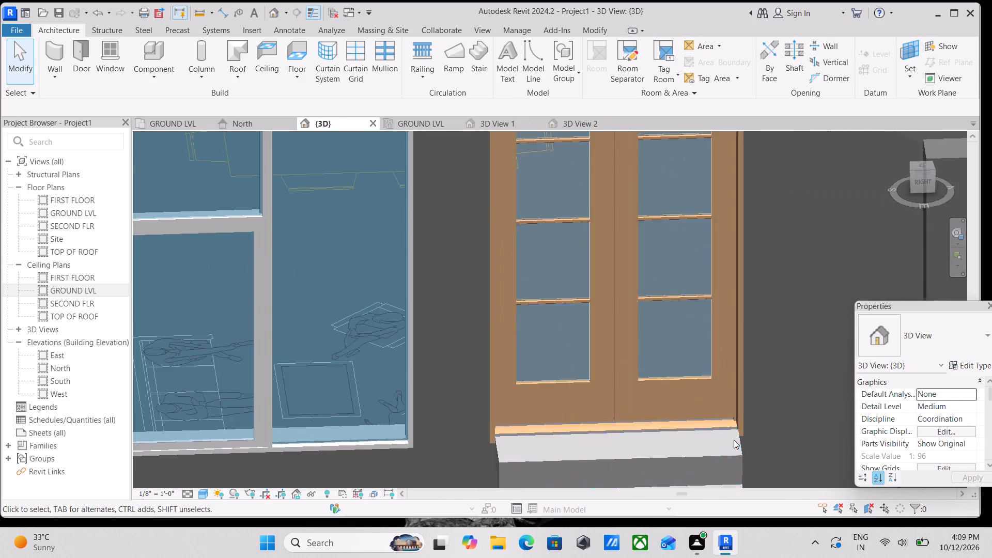
{"action": "scroll", "coordinate": [734, 440], "scroll_direction": "up", "scroll_amount": 5}
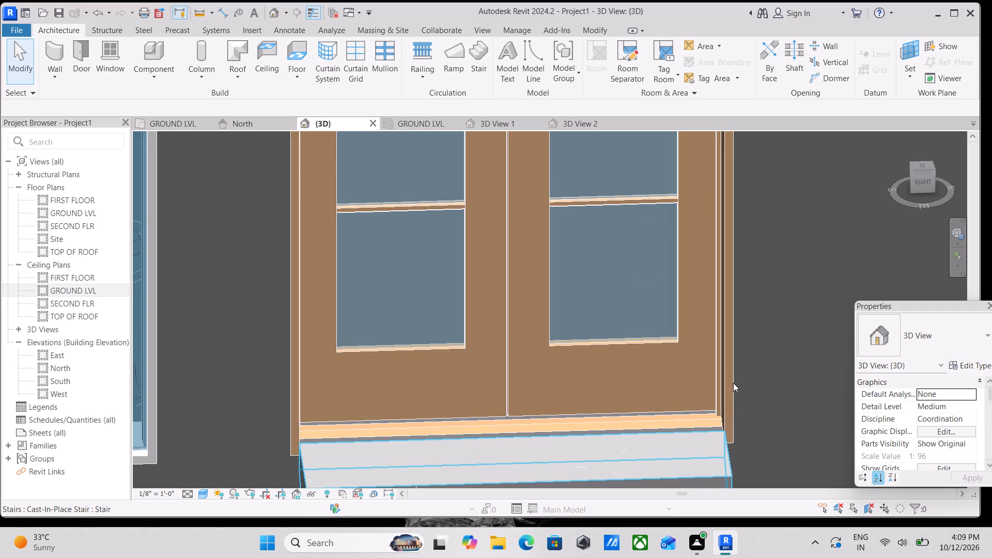
{"action": "left_click", "coordinate": [732, 376]}
{"action": "scroll", "coordinate": [732, 376], "scroll_direction": "down", "scroll_amount": 5}
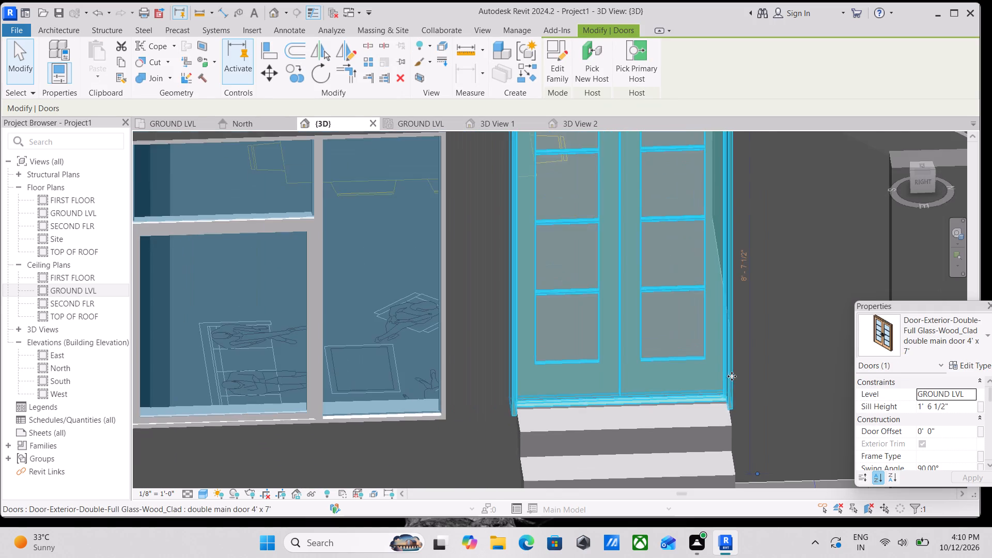
{"action": "scroll", "coordinate": [749, 346], "scroll_direction": "down", "scroll_amount": 4}
{"action": "middle_click_drag", "start_coordinate": [758, 337], "coordinate": [706, 393]}
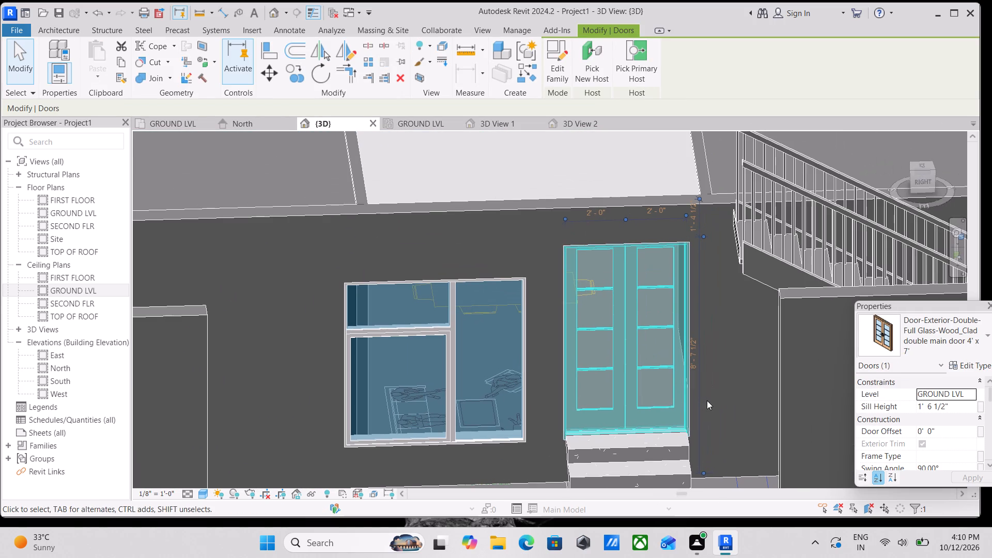
{"action": "key", "text": "Escape"}
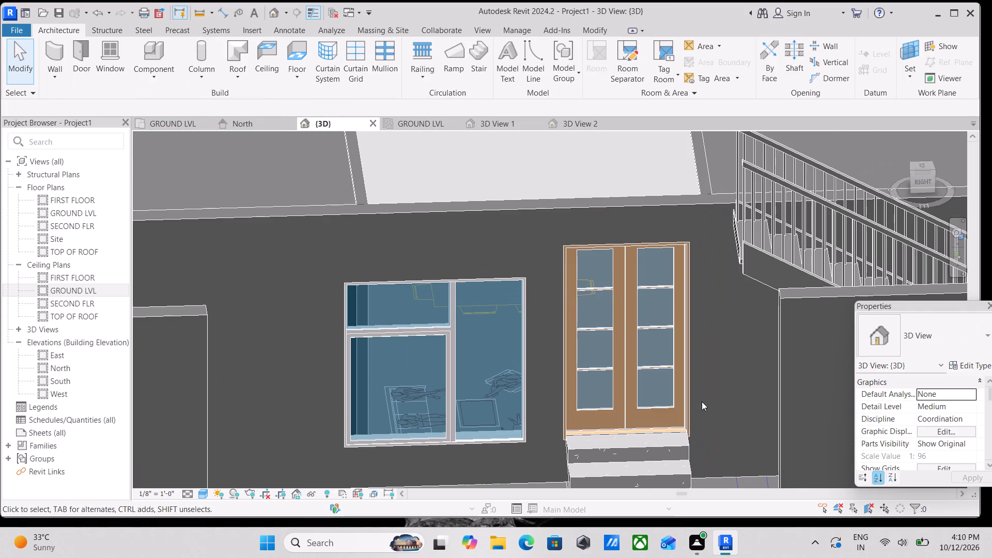
Inspect the double main door's head and upper frame corner against the surrounding wall, selecting the door for a check.
{"action": "scroll", "coordinate": [716, 338], "scroll_direction": "up", "scroll_amount": 2}
{"action": "scroll", "coordinate": [716, 338], "scroll_direction": "down", "scroll_amount": 1}
{"action": "middle_click_drag", "start_coordinate": [716, 338], "coordinate": [695, 388]}
{"action": "scroll", "coordinate": [602, 285], "scroll_direction": "up", "scroll_amount": 4}
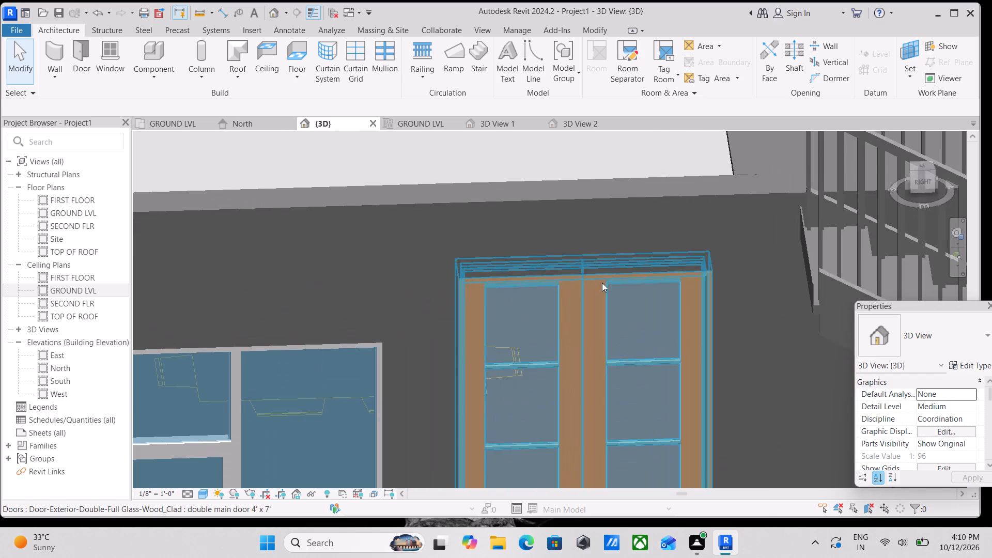
{"action": "middle_click_drag", "start_coordinate": [597, 258], "coordinate": [575, 289]}
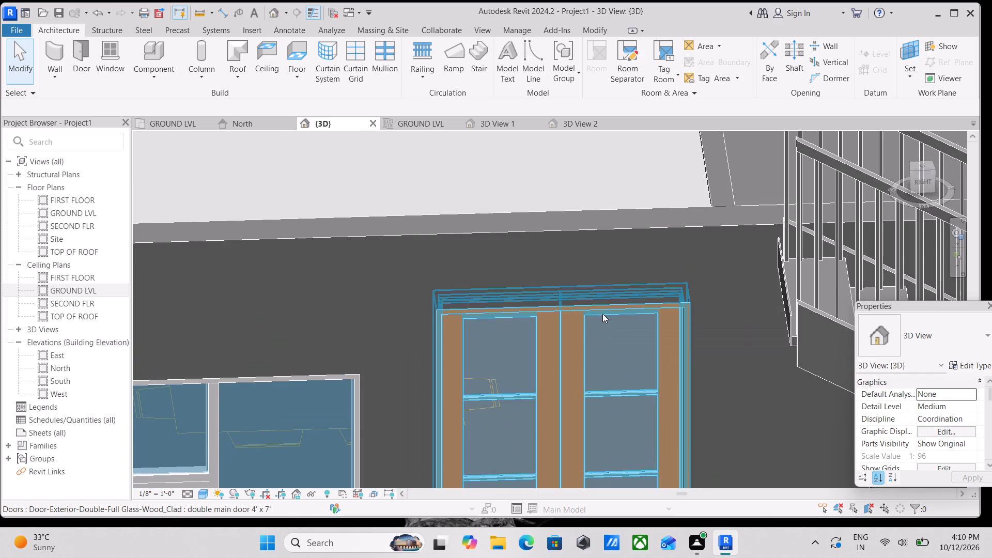
{"action": "scroll", "coordinate": [604, 313], "scroll_direction": "down", "scroll_amount": 3}
{"action": "scroll", "coordinate": [658, 319], "scroll_direction": "up", "scroll_amount": 3}
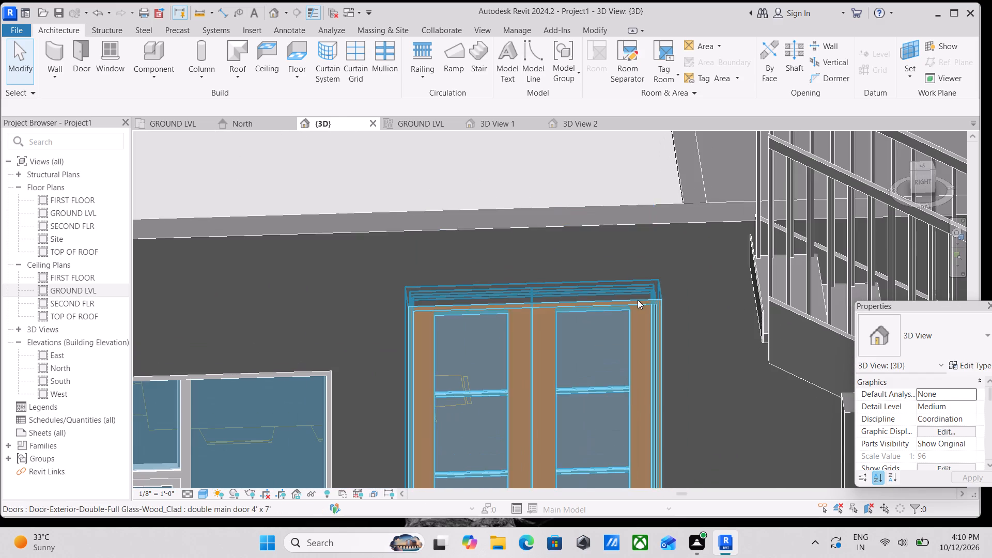
{"action": "scroll", "coordinate": [638, 300], "scroll_direction": "up", "scroll_amount": 4}
{"action": "scroll", "coordinate": [698, 330], "scroll_direction": "up", "scroll_amount": 2}
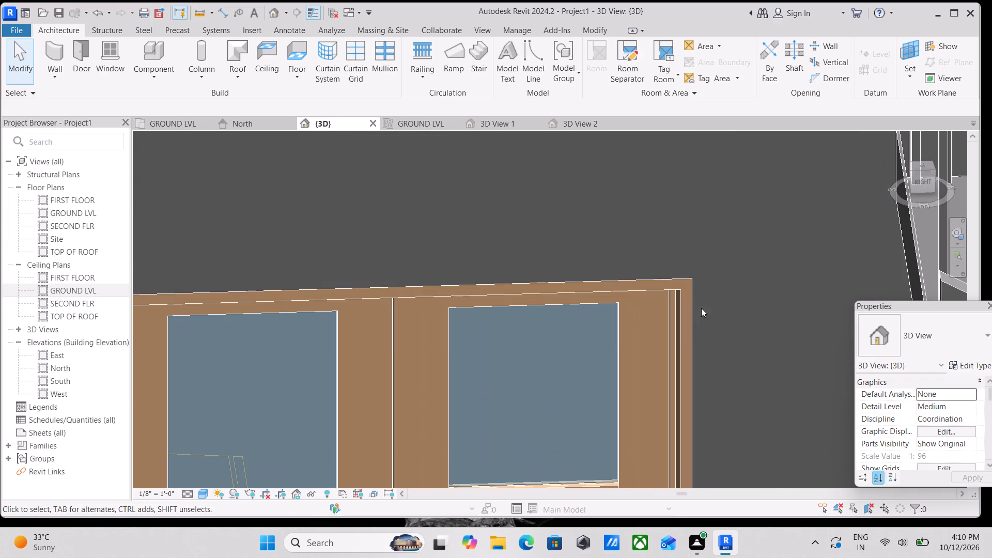
{"action": "left_click", "coordinate": [690, 337]}
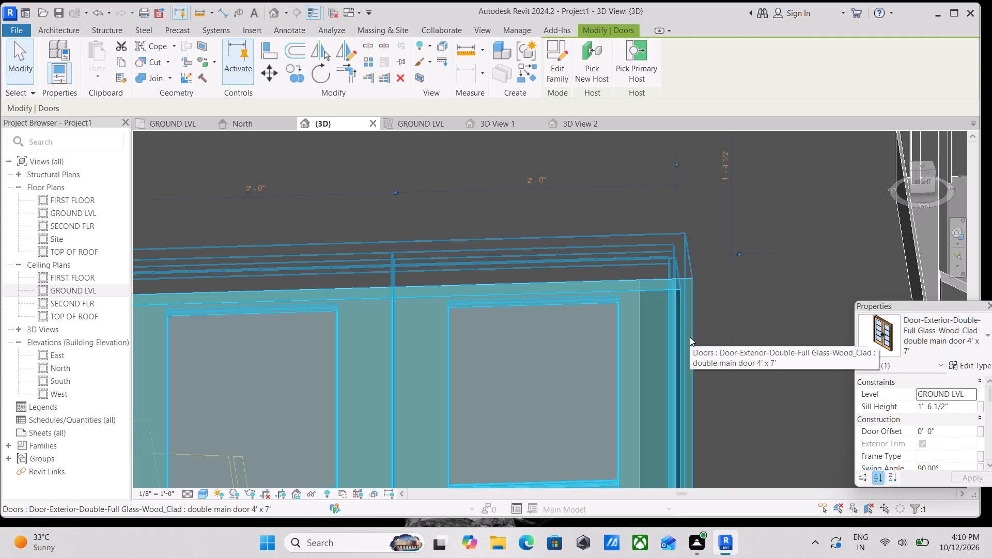
{"action": "key", "text": "Escape"}
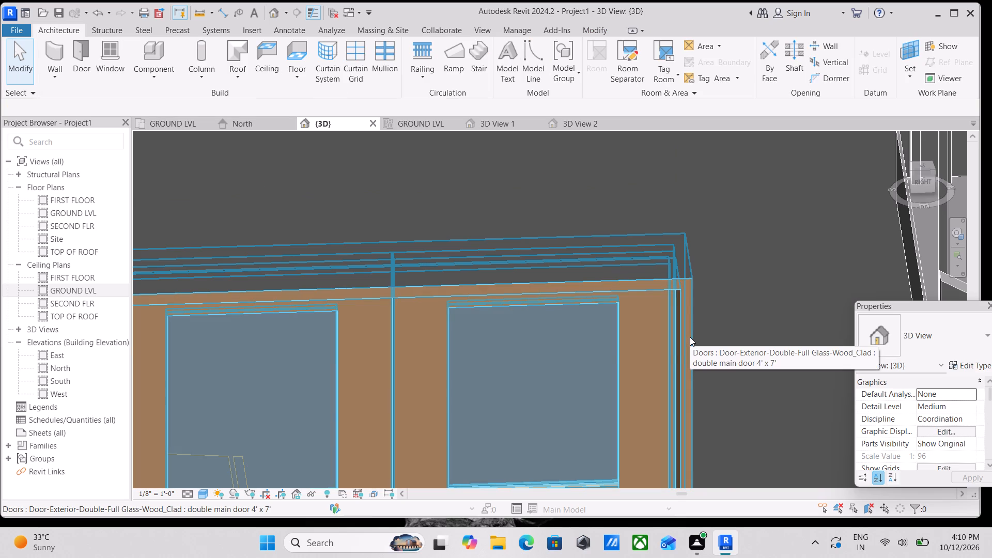
{"action": "scroll", "coordinate": [607, 344], "scroll_direction": "down", "scroll_amount": 3}
{"action": "middle_click_drag", "start_coordinate": [571, 330], "coordinate": [566, 354]}
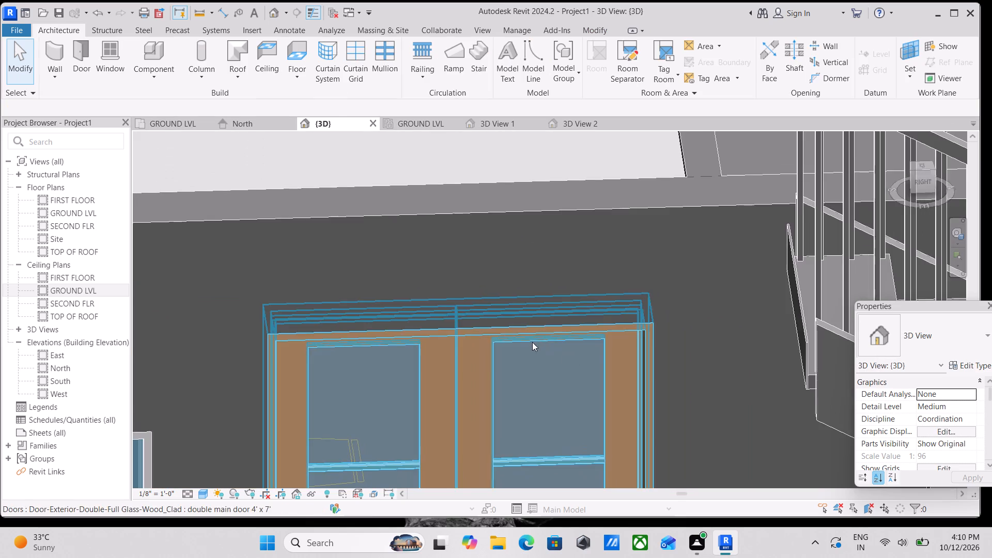
{"action": "scroll", "coordinate": [532, 342], "scroll_direction": "down", "scroll_amount": 2}
{"action": "middle_click_drag", "start_coordinate": [532, 344], "coordinate": [537, 376]}
{"action": "scroll", "coordinate": [665, 374], "scroll_direction": "up", "scroll_amount": 4}
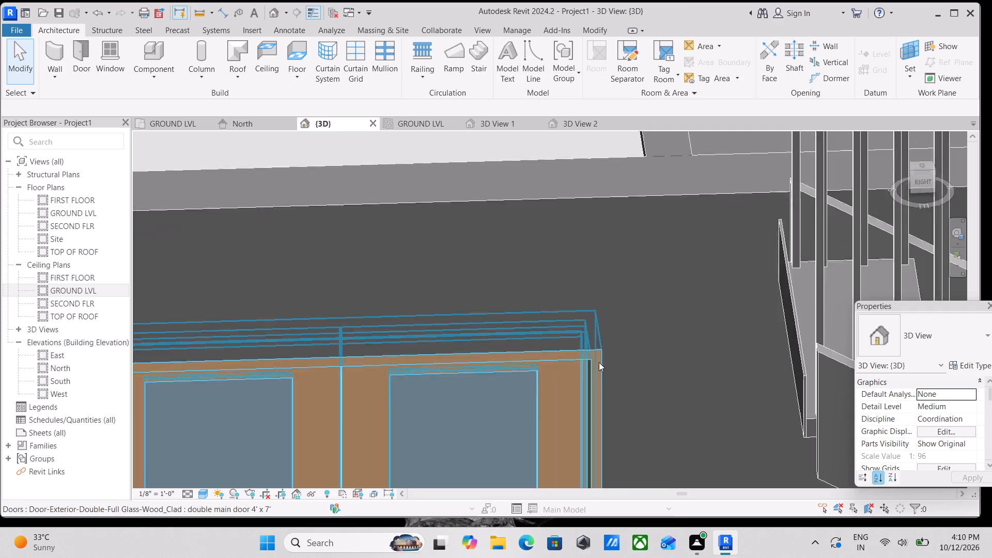
{"action": "scroll", "coordinate": [599, 362], "scroll_direction": "up", "scroll_amount": 9}
{"action": "scroll", "coordinate": [575, 357], "scroll_direction": "down", "scroll_amount": 3}
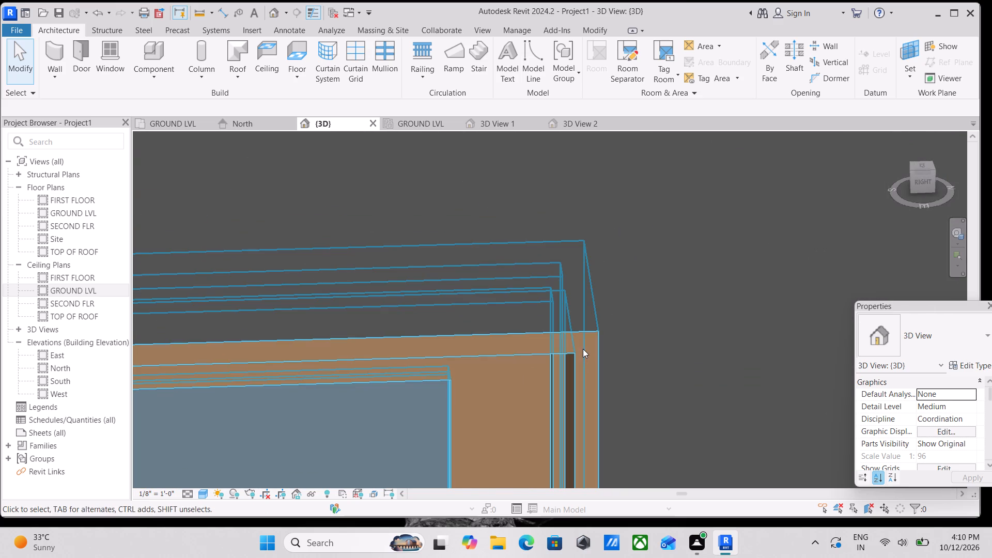
{"action": "scroll", "coordinate": [579, 359], "scroll_direction": "down", "scroll_amount": 1}
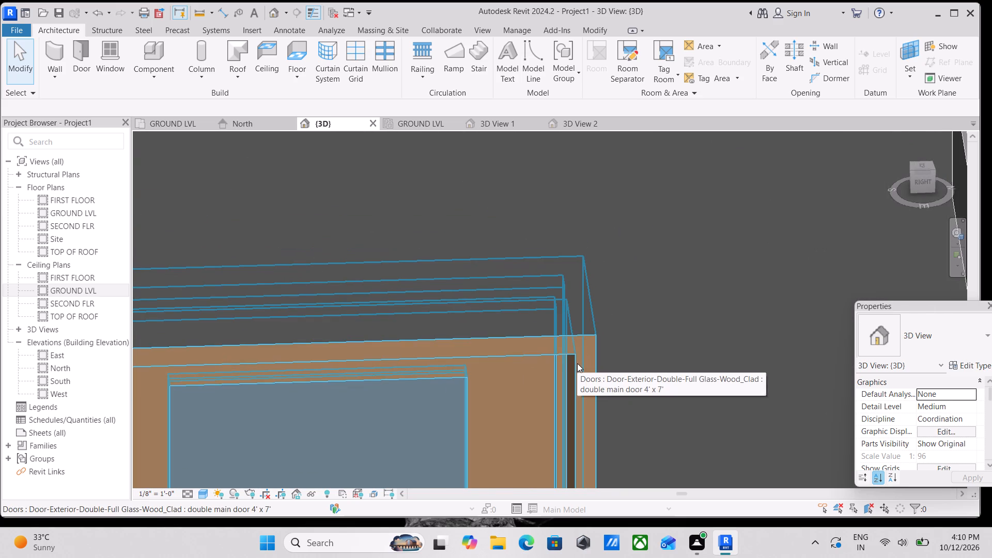
{"action": "scroll", "coordinate": [589, 355], "scroll_direction": "down", "scroll_amount": 5}
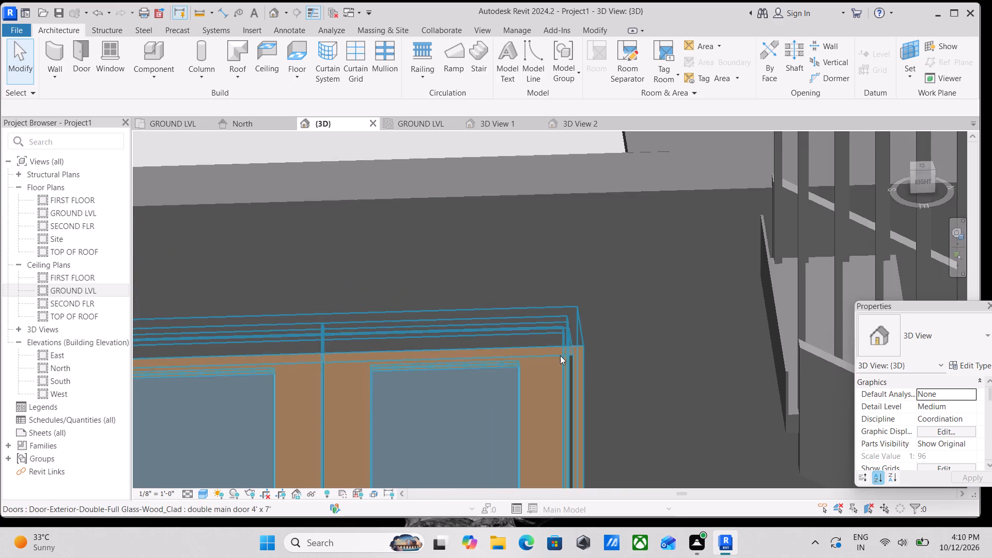
{"action": "scroll", "coordinate": [618, 342], "scroll_direction": "down", "scroll_amount": 2}
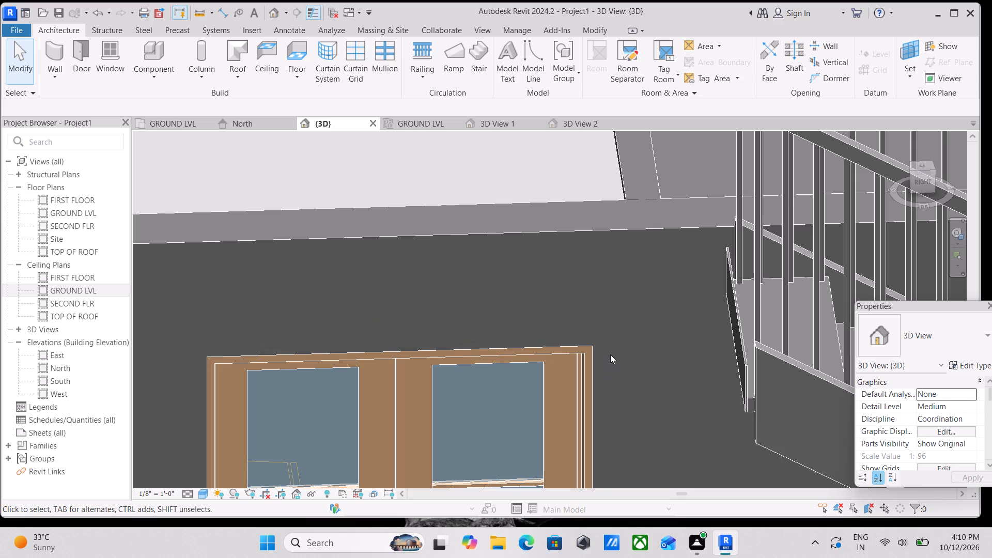
{"action": "scroll", "coordinate": [554, 348], "scroll_direction": "down", "scroll_amount": 3}
{"action": "scroll", "coordinate": [564, 394], "scroll_direction": "down", "scroll_amount": 4}
{"action": "key", "text": "Escape"}
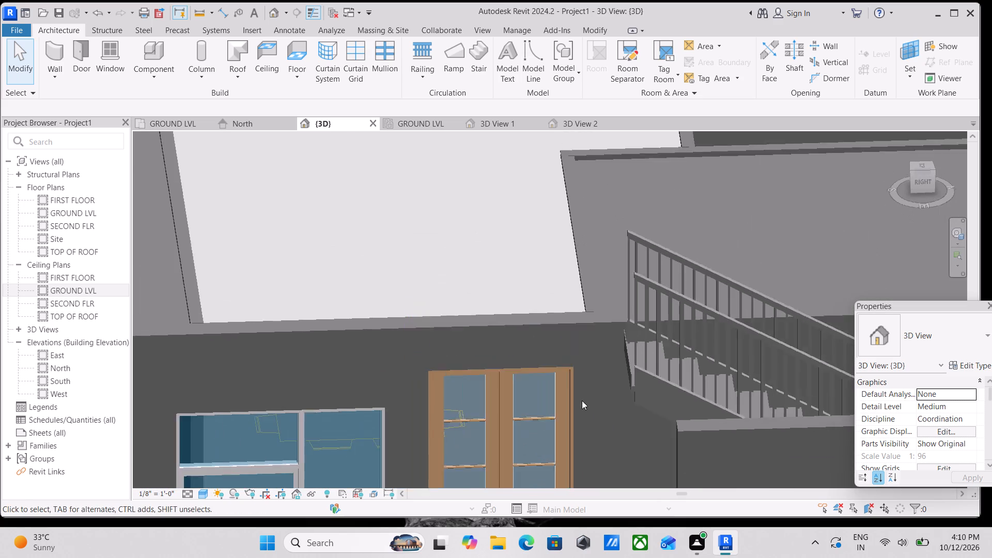
Examine the entrance door, steps, adjacent window and side walls in 3D from the front, oblique and underside angles.
{"action": "scroll", "coordinate": [582, 400], "scroll_direction": "down", "scroll_amount": 2}
{"action": "middle_click_drag", "start_coordinate": [582, 393], "coordinate": [607, 261]}
{"action": "middle_click_drag", "start_coordinate": [521, 384], "coordinate": [574, 315]}
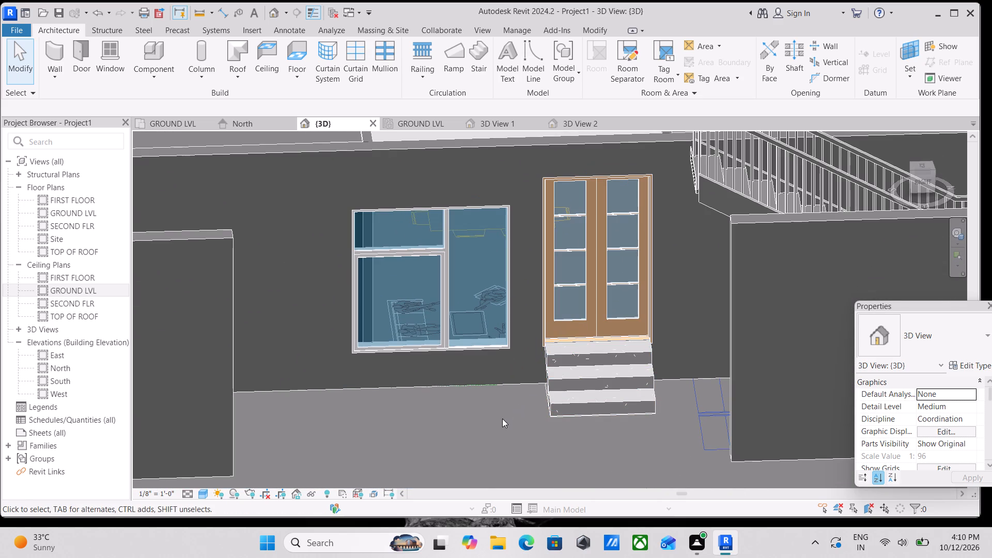
{"action": "middle_click_drag", "start_coordinate": [504, 419], "coordinate": [588, 307], "text": "shift"}
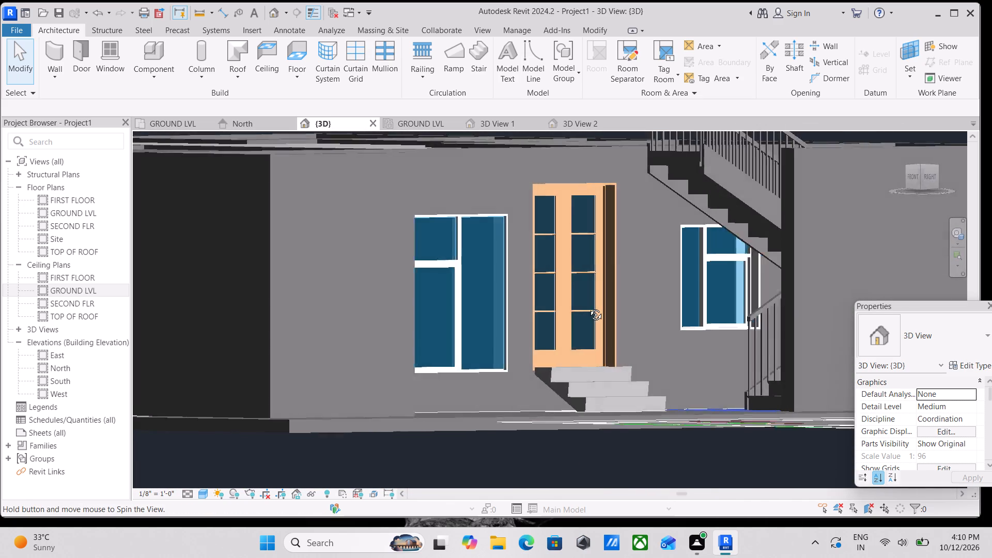
{"action": "middle_click_drag", "start_coordinate": [588, 307], "coordinate": [609, 332], "text": "shift"}
{"action": "scroll", "coordinate": [609, 332], "scroll_direction": "down", "scroll_amount": 1, "text": "shift"}
{"action": "middle_click_drag", "start_coordinate": [581, 392], "coordinate": [523, 375], "text": "shift"}
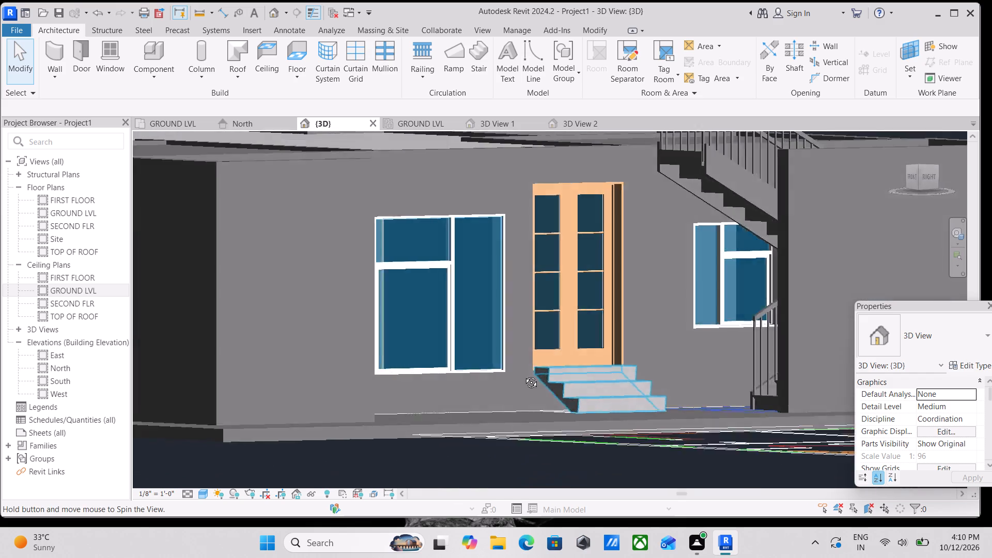
{"action": "middle_click_drag", "start_coordinate": [523, 375], "coordinate": [437, 406], "text": "shift"}
{"action": "middle_click_drag", "start_coordinate": [438, 396], "coordinate": [470, 389], "text": "shift"}
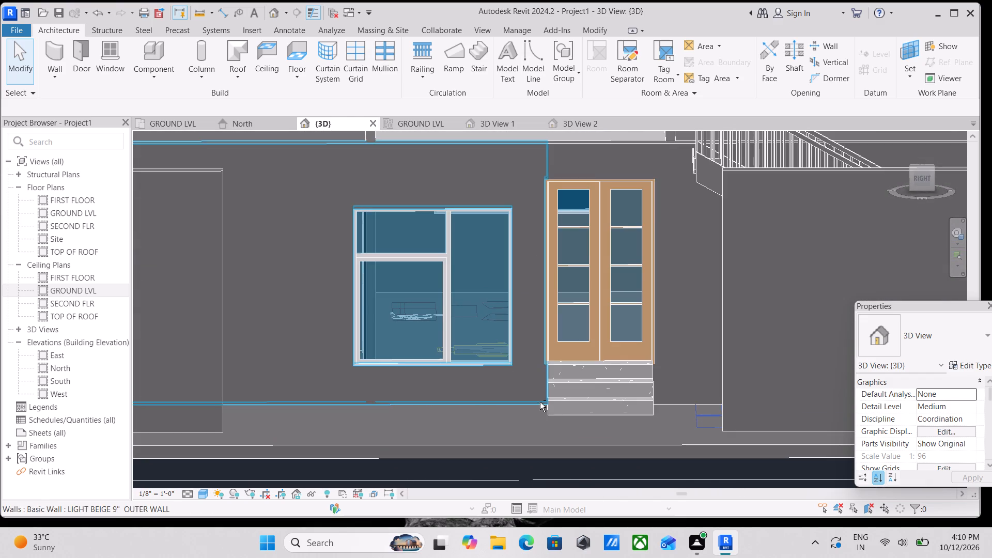
{"action": "middle_click_drag", "start_coordinate": [540, 402], "coordinate": [636, 478], "text": "shift"}
{"action": "middle_click_drag", "start_coordinate": [634, 415], "coordinate": [613, 472], "text": "shift"}
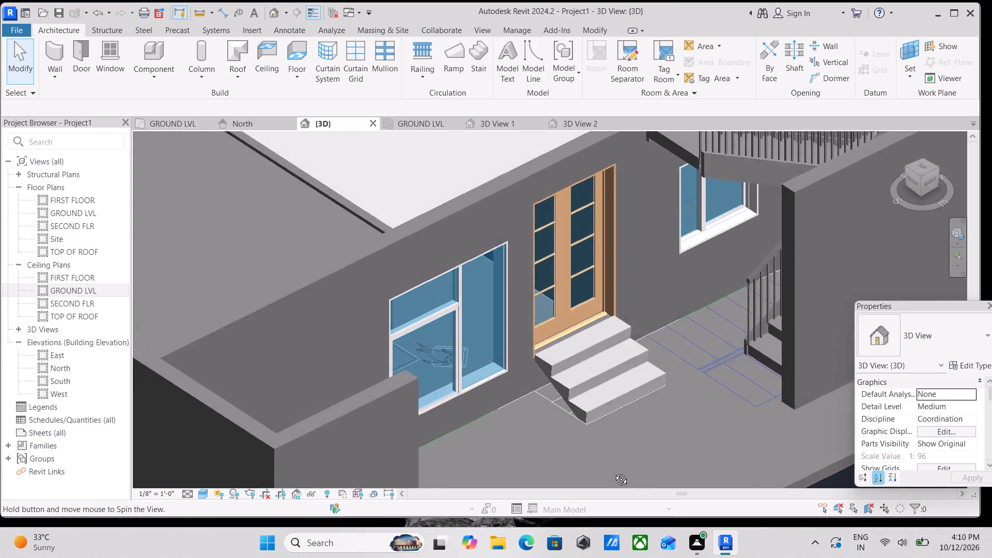
{"action": "middle_click_drag", "start_coordinate": [613, 472], "coordinate": [490, 352], "text": "shift"}
{"action": "middle_click_drag", "start_coordinate": [555, 422], "coordinate": [509, 415], "text": "shift"}
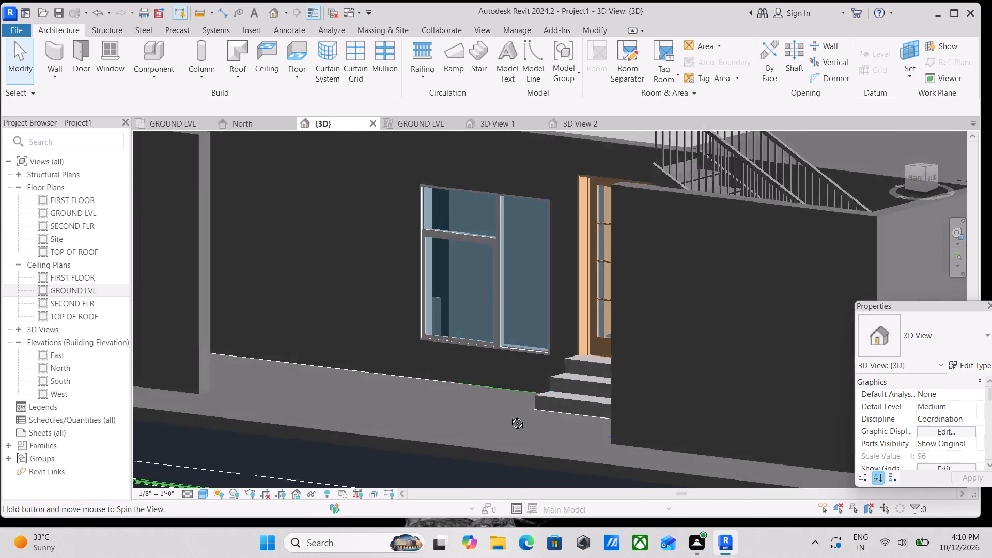
{"action": "middle_click_drag", "start_coordinate": [509, 415], "coordinate": [453, 245], "text": "shift"}
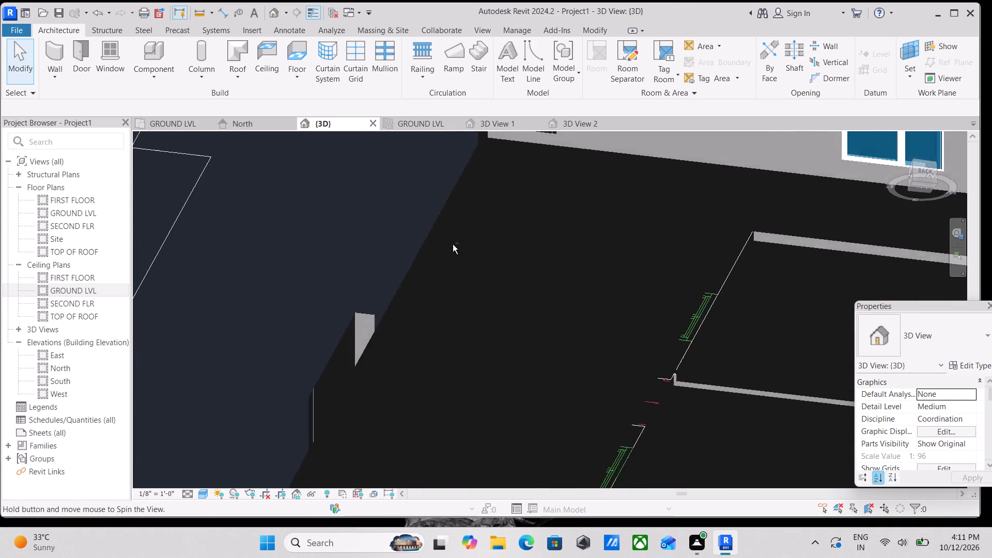
Examine the house's entrance front in 3D, covering the double door, steps, adjacent window and veranda floor.
{"action": "scroll", "coordinate": [692, 317], "scroll_direction": "down", "scroll_amount": 3}
{"action": "scroll", "coordinate": [710, 357], "scroll_direction": "down", "scroll_amount": 4}
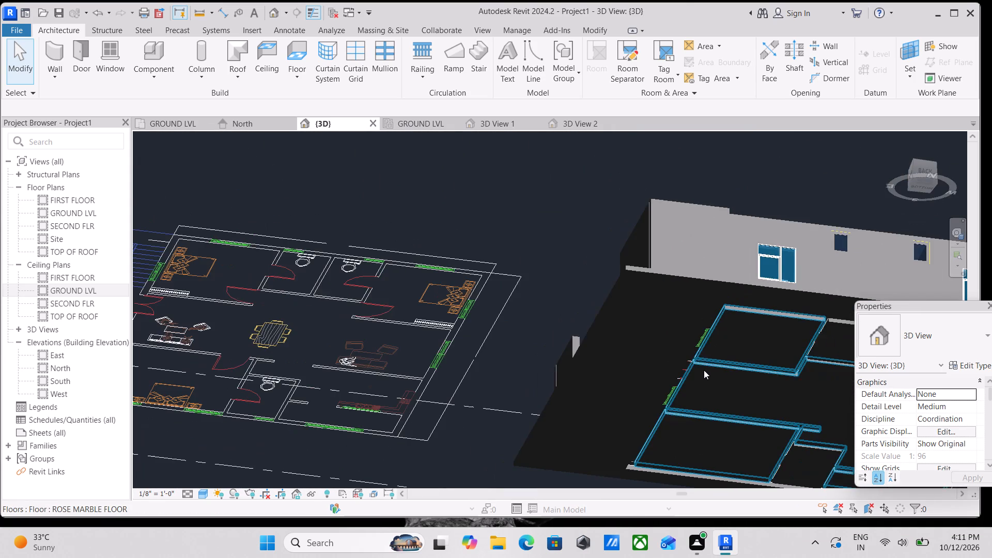
{"action": "middle_click_drag", "start_coordinate": [704, 370], "coordinate": [789, 468], "text": "shift"}
{"action": "middle_click_drag", "start_coordinate": [716, 407], "coordinate": [773, 480]}
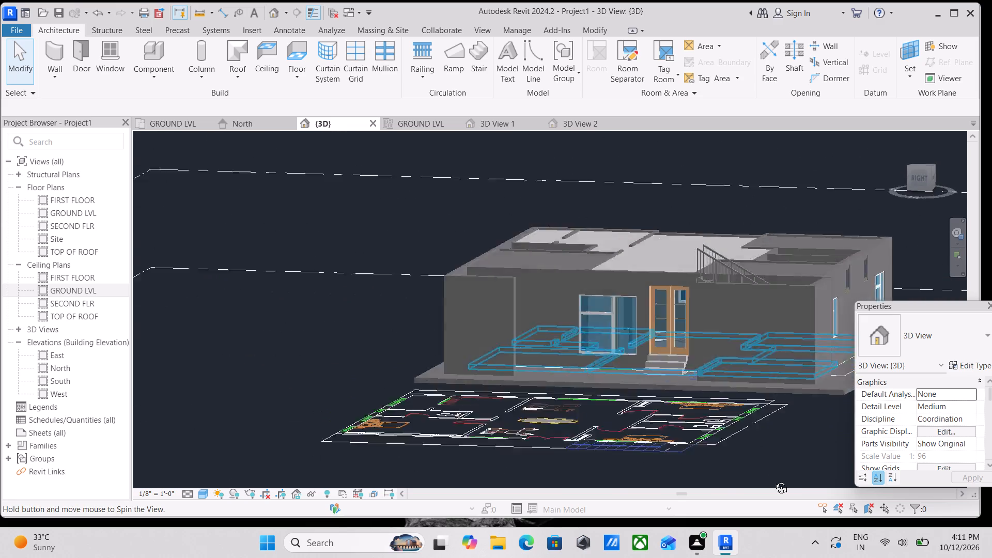
{"action": "middle_click_drag", "start_coordinate": [773, 480], "coordinate": [807, 505]}
{"action": "scroll", "coordinate": [687, 407], "scroll_direction": "up", "scroll_amount": 4}
{"action": "scroll", "coordinate": [595, 364], "scroll_direction": "up", "scroll_amount": 3}
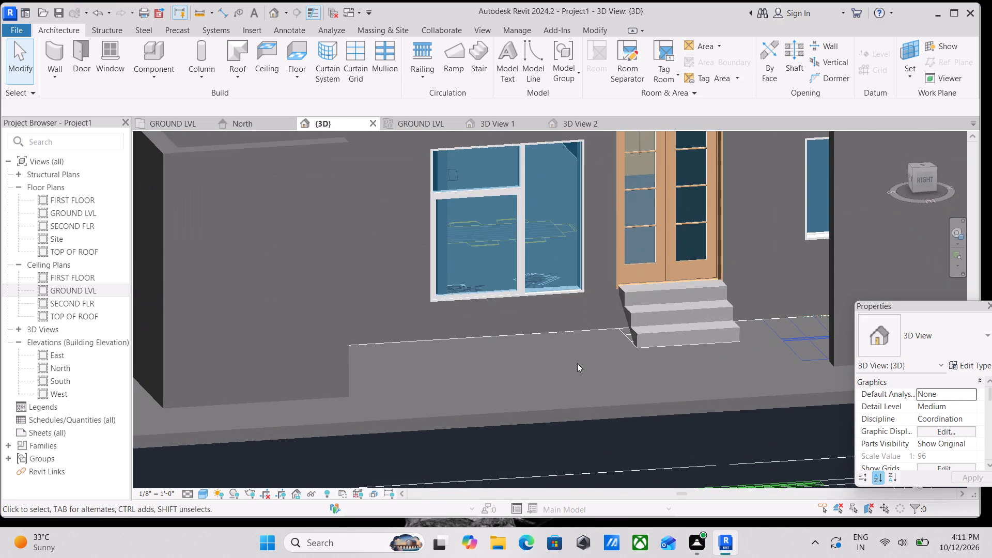
{"action": "scroll", "coordinate": [541, 362], "scroll_direction": "down", "scroll_amount": 3}
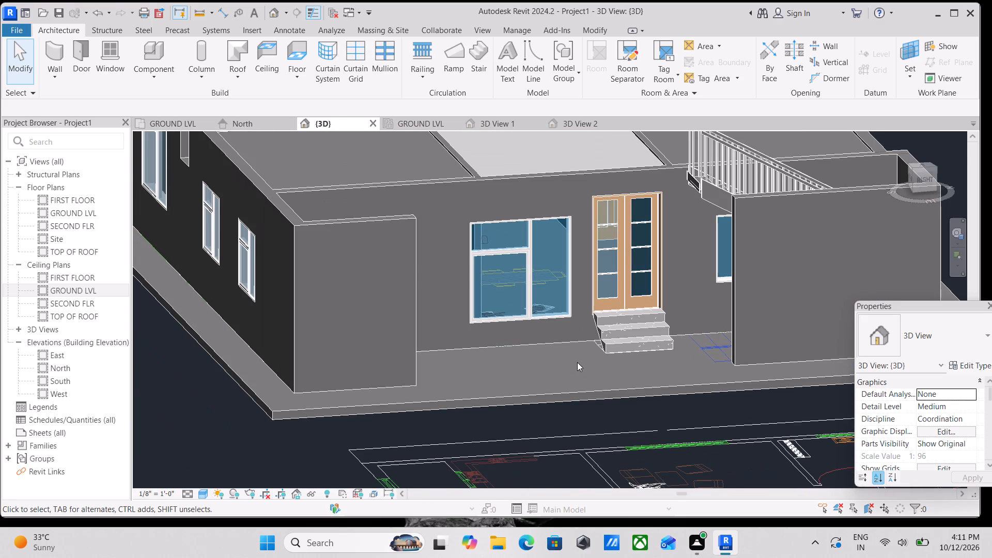
{"action": "scroll", "coordinate": [584, 359], "scroll_direction": "down", "scroll_amount": 1}
{"action": "scroll", "coordinate": [582, 355], "scroll_direction": "up", "scroll_amount": 3}
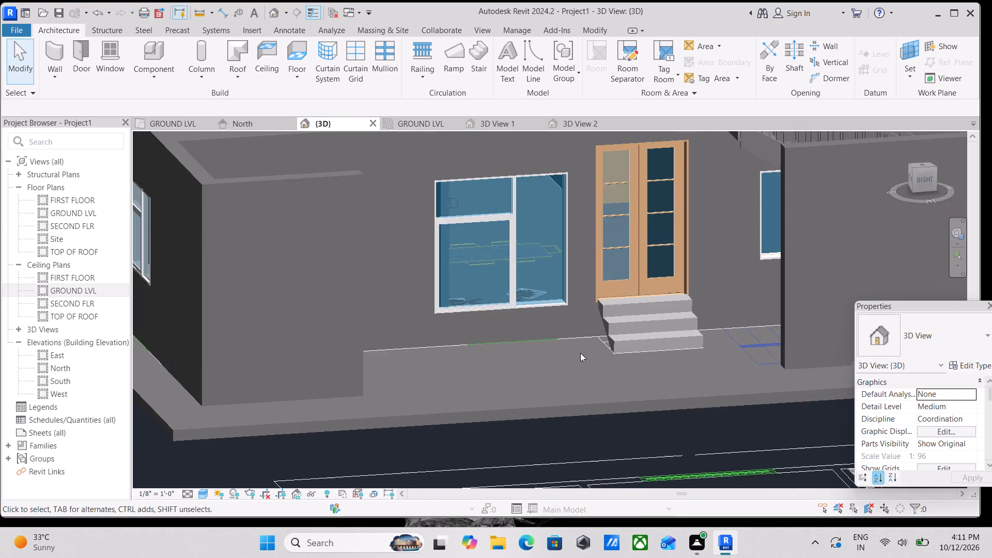
{"action": "scroll", "coordinate": [567, 339], "scroll_direction": "down", "scroll_amount": 2}
{"action": "middle_click_drag", "start_coordinate": [567, 339], "coordinate": [576, 395]}
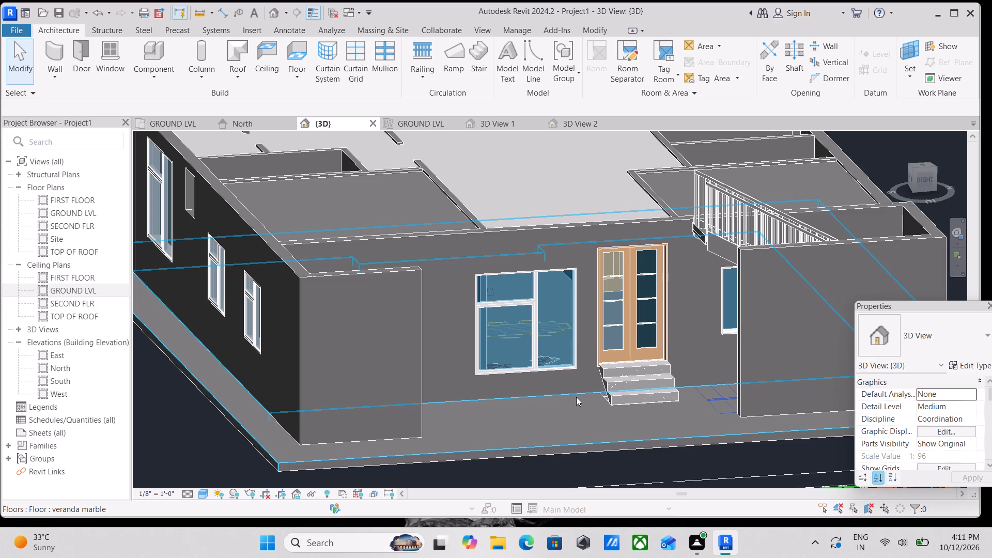
Examine the veranda area between the end walls in 3D, from the front, the side and above, including the entrance steps and outdoor staircase.
{"action": "scroll", "coordinate": [597, 390], "scroll_direction": "down", "scroll_amount": 3}
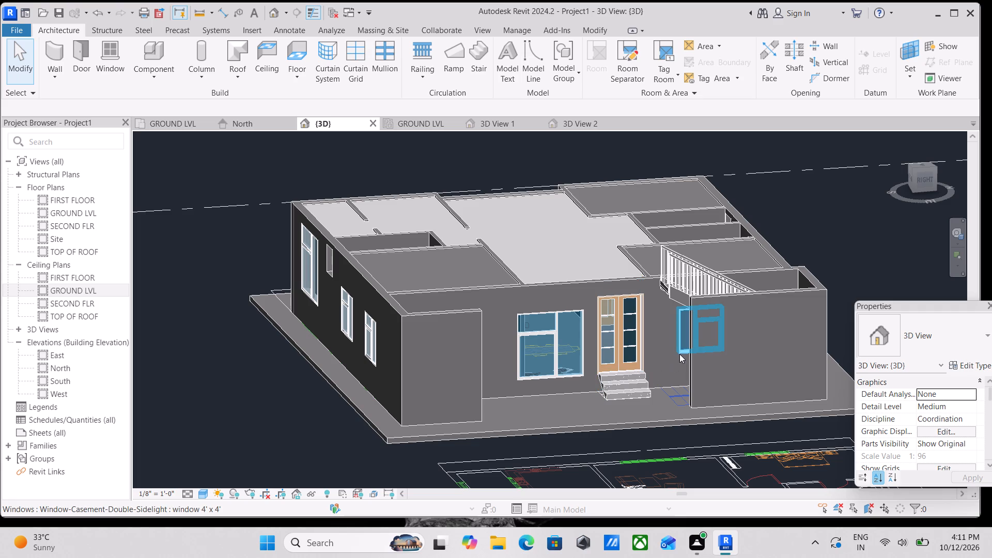
{"action": "scroll", "coordinate": [631, 342], "scroll_direction": "up", "scroll_amount": 2}
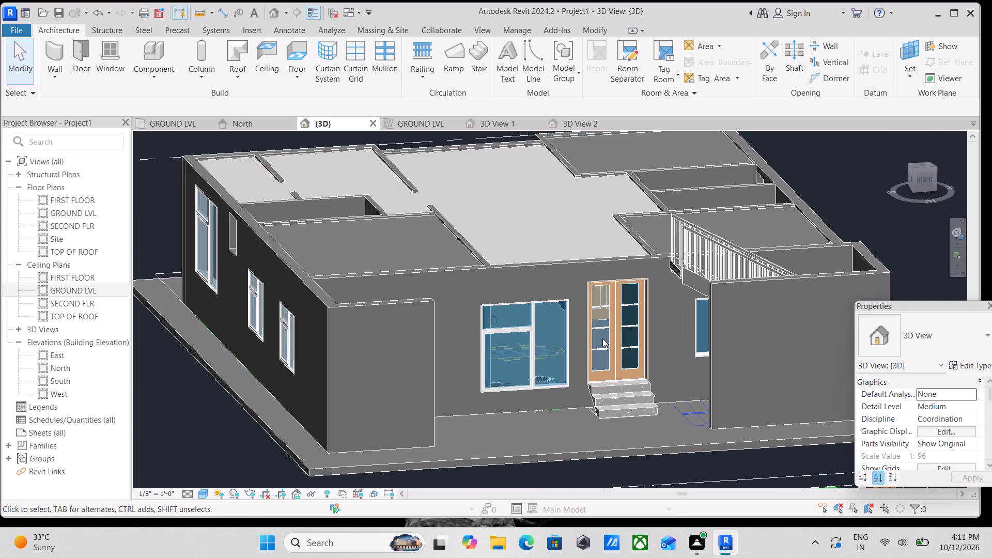
{"action": "scroll", "coordinate": [606, 275], "scroll_direction": "up", "scroll_amount": 2}
{"action": "scroll", "coordinate": [597, 341], "scroll_direction": "down", "scroll_amount": 2}
{"action": "middle_click_drag", "start_coordinate": [597, 342], "coordinate": [602, 311]}
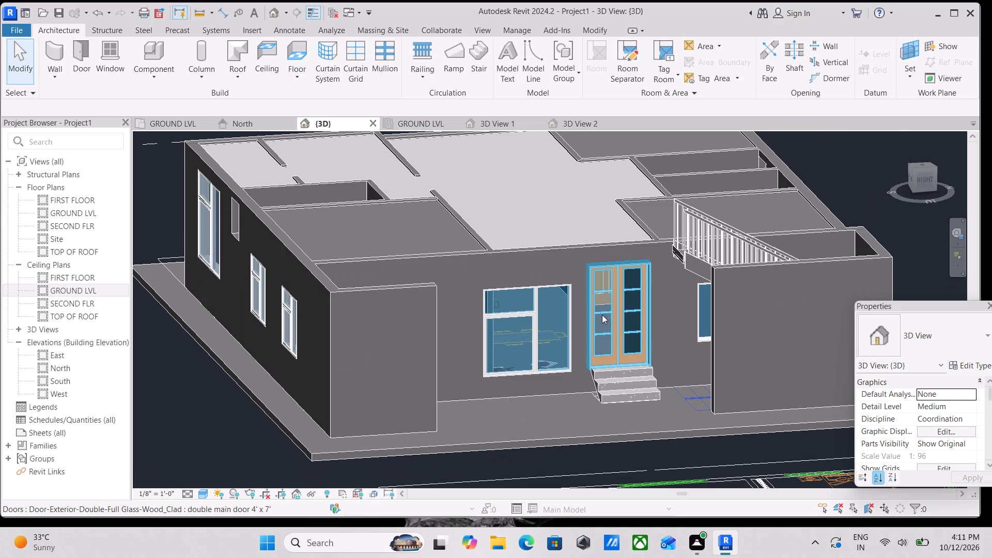
{"action": "scroll", "coordinate": [599, 382], "scroll_direction": "down", "scroll_amount": 1}
{"action": "middle_click_drag", "start_coordinate": [586, 387], "coordinate": [603, 401]}
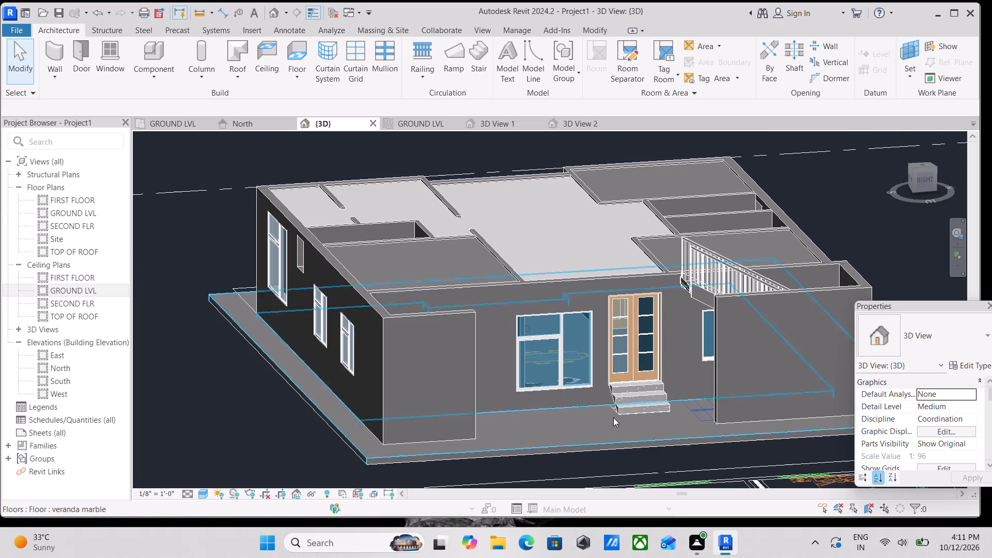
{"action": "middle_click_drag", "start_coordinate": [607, 428], "coordinate": [706, 476], "text": "shift"}
{"action": "middle_click_drag", "start_coordinate": [647, 445], "coordinate": [659, 475], "text": "shift"}
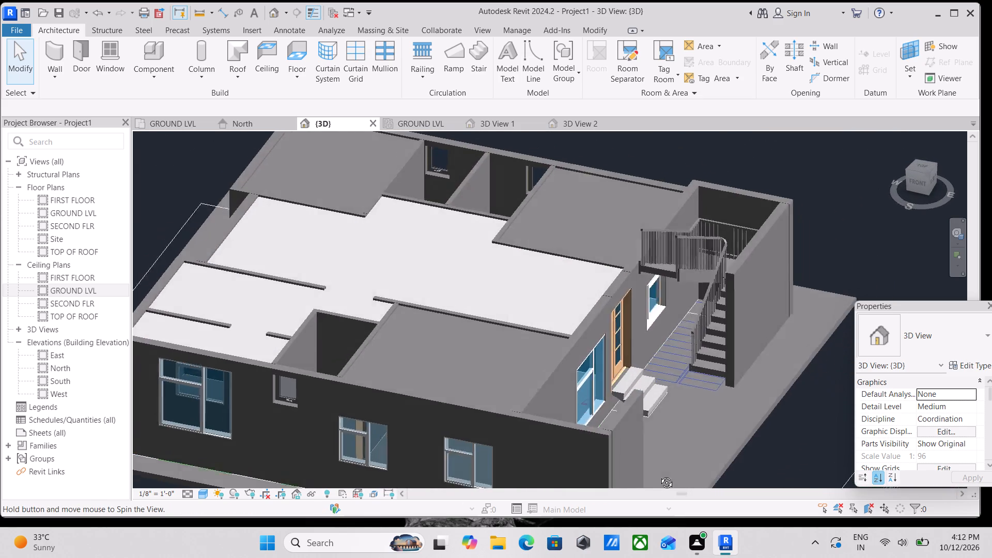
{"action": "middle_click_drag", "start_coordinate": [659, 475], "coordinate": [571, 497], "text": "shift"}
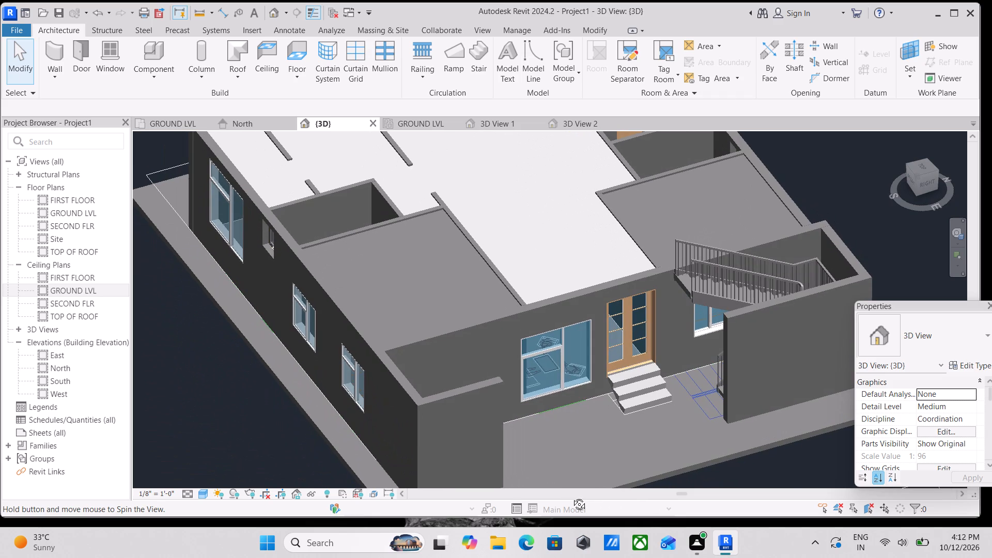
{"action": "middle_click_drag", "start_coordinate": [571, 497], "coordinate": [611, 508], "text": "shift"}
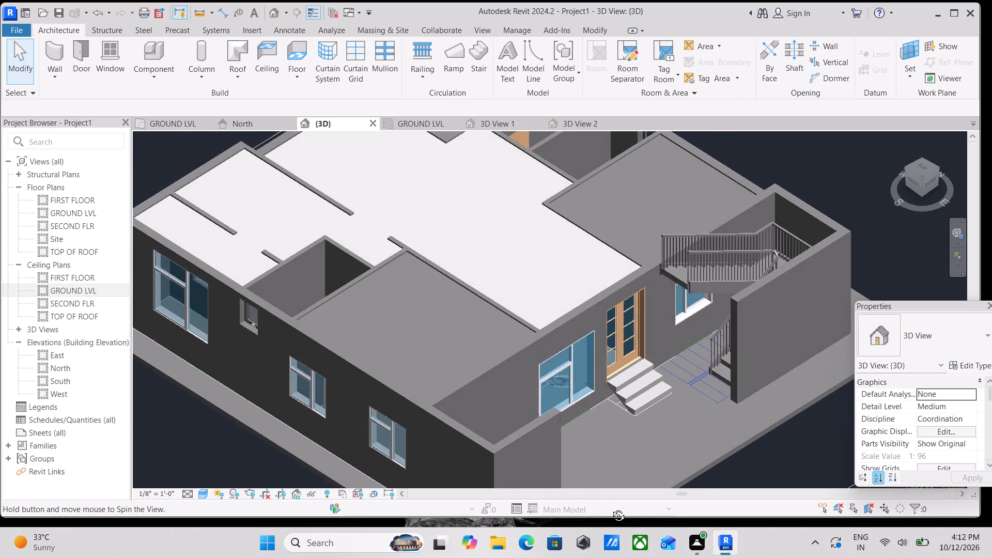
{"action": "middle_click_drag", "start_coordinate": [611, 508], "coordinate": [563, 404], "text": "shift"}
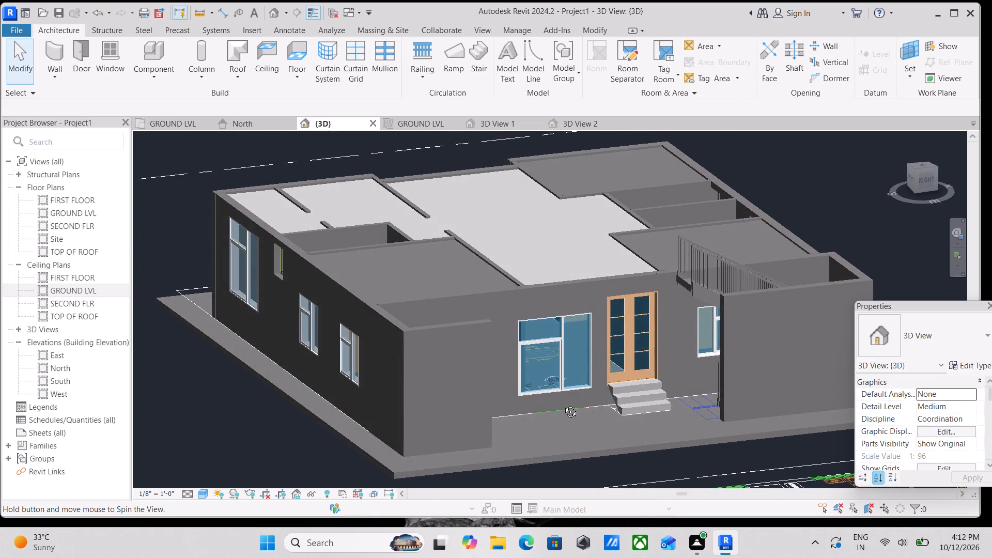
{"action": "middle_click_drag", "start_coordinate": [563, 404], "coordinate": [600, 445], "text": "shift"}
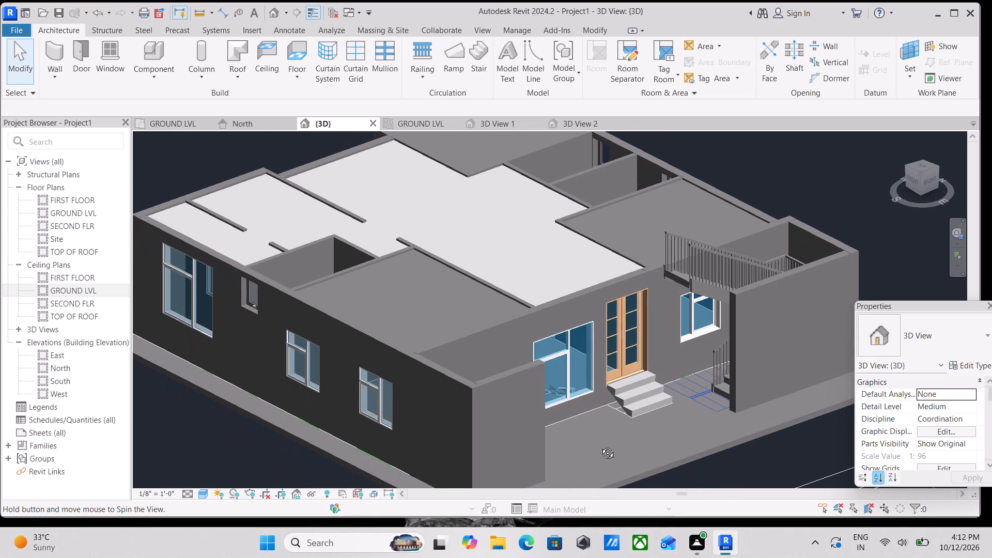
{"action": "middle_click_drag", "start_coordinate": [600, 445], "coordinate": [600, 450], "text": "shift"}
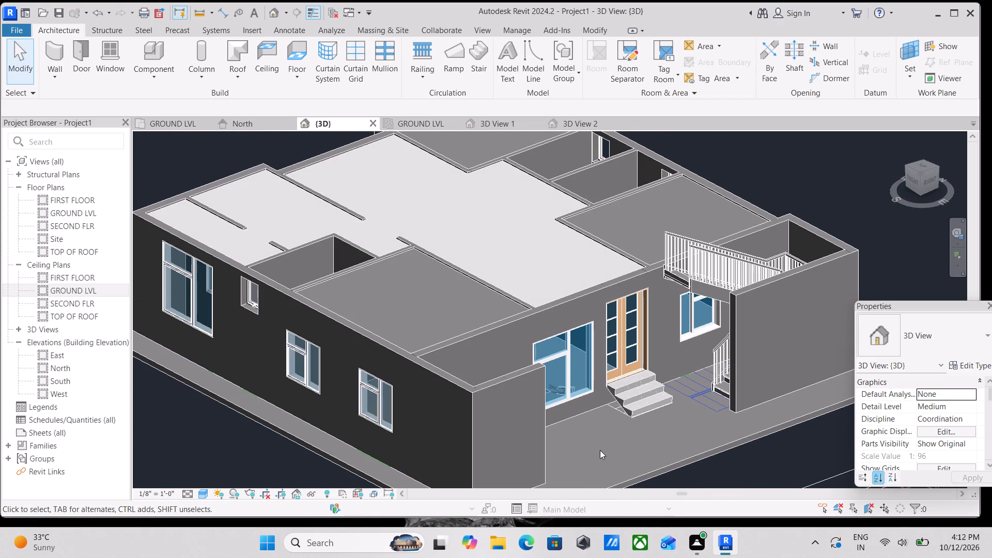
{"action": "middle_click_drag", "start_coordinate": [600, 450], "coordinate": [669, 494], "text": "shift"}
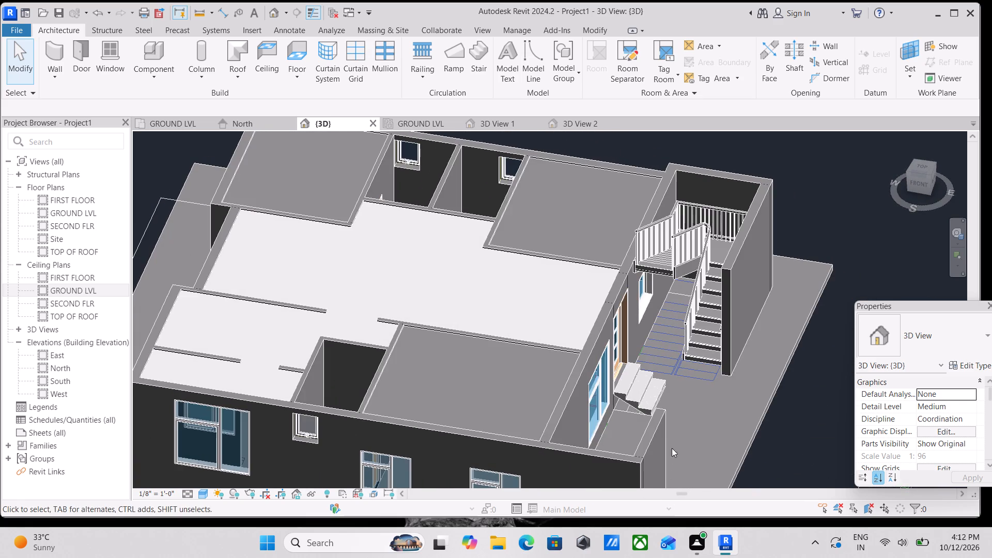
{"action": "middle_click_drag", "start_coordinate": [697, 453], "coordinate": [706, 461]}
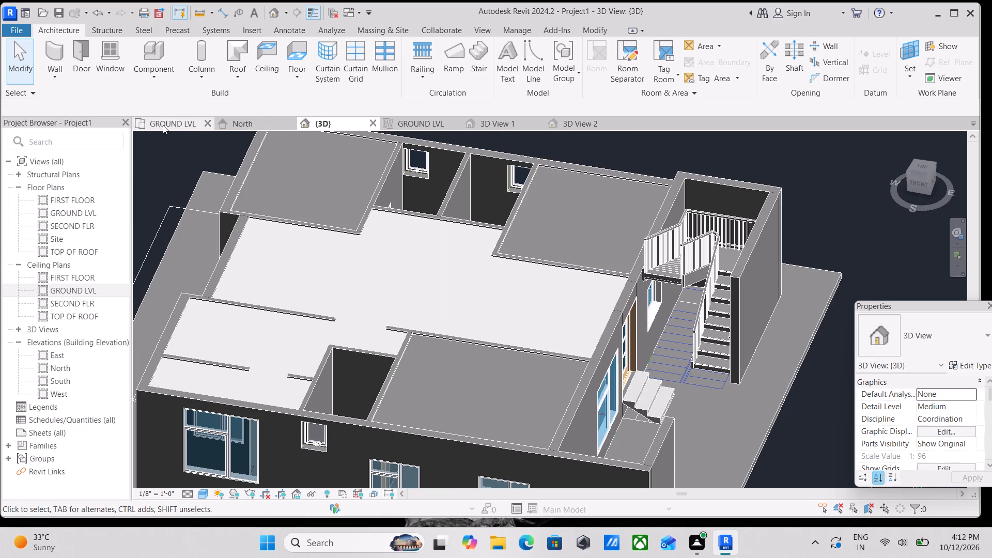
On the GROUND LVL floor plan, draw a straight LIGHT BEIGE 9" OUTER WALL outward beside the entrance steps, ending in line with the staircase's outer wall.
{"action": "left_click", "coordinate": [163, 125]}
{"action": "scroll", "coordinate": [529, 297], "scroll_direction": "down", "scroll_amount": 6}
{"action": "middle_click_drag", "start_coordinate": [629, 312], "coordinate": [626, 271]}
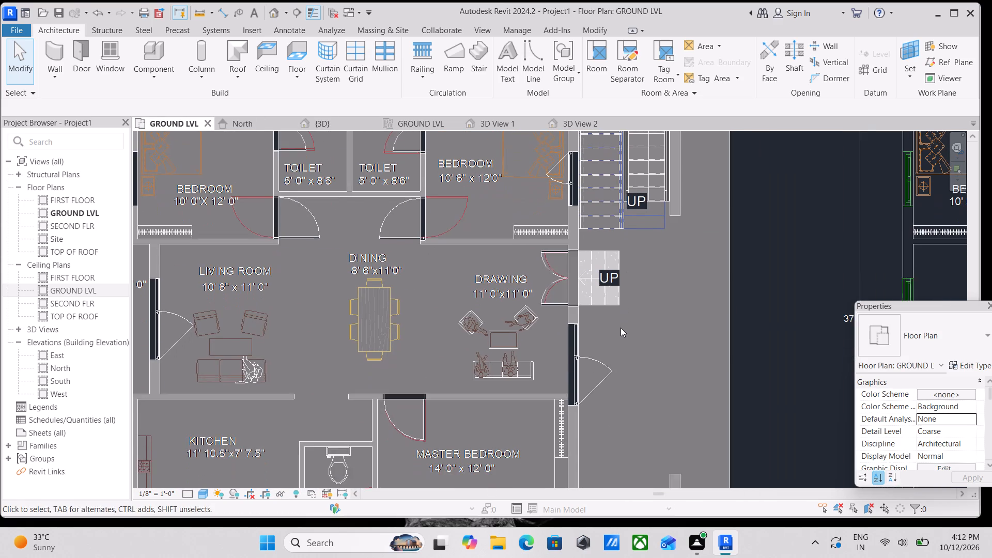
{"action": "scroll", "coordinate": [621, 328], "scroll_direction": "up", "scroll_amount": 2}
{"action": "type", "text": "wa"}
{"action": "scroll", "coordinate": [574, 308], "scroll_direction": "up", "scroll_amount": 2}
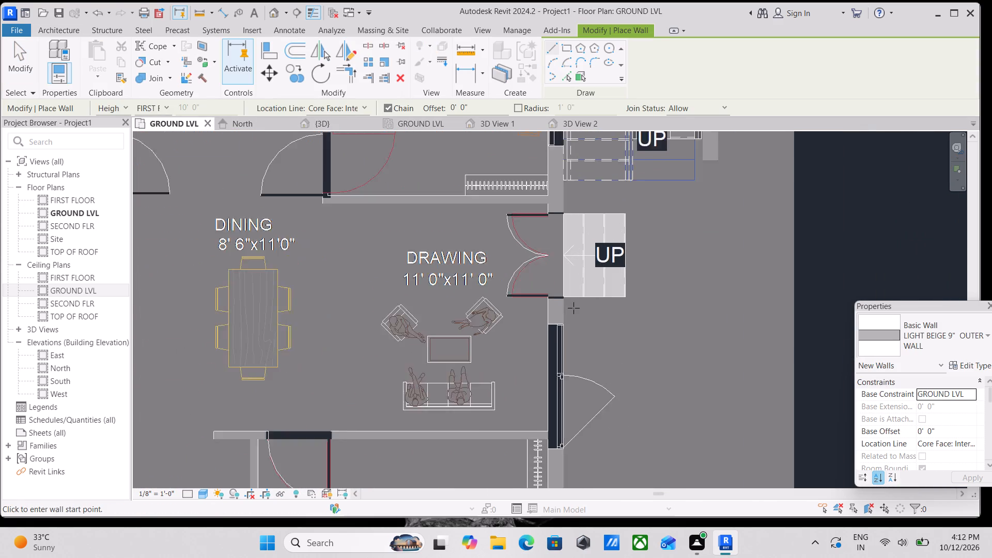
{"action": "scroll", "coordinate": [574, 308], "scroll_direction": "up", "scroll_amount": 1}
{"action": "left_click", "coordinate": [563, 297]}
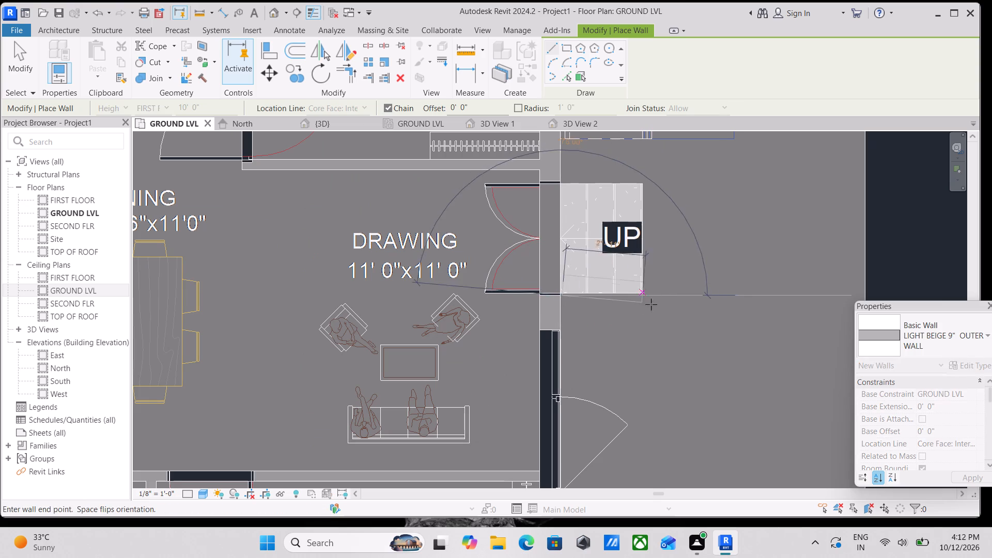
{"action": "key", "text": "space"}
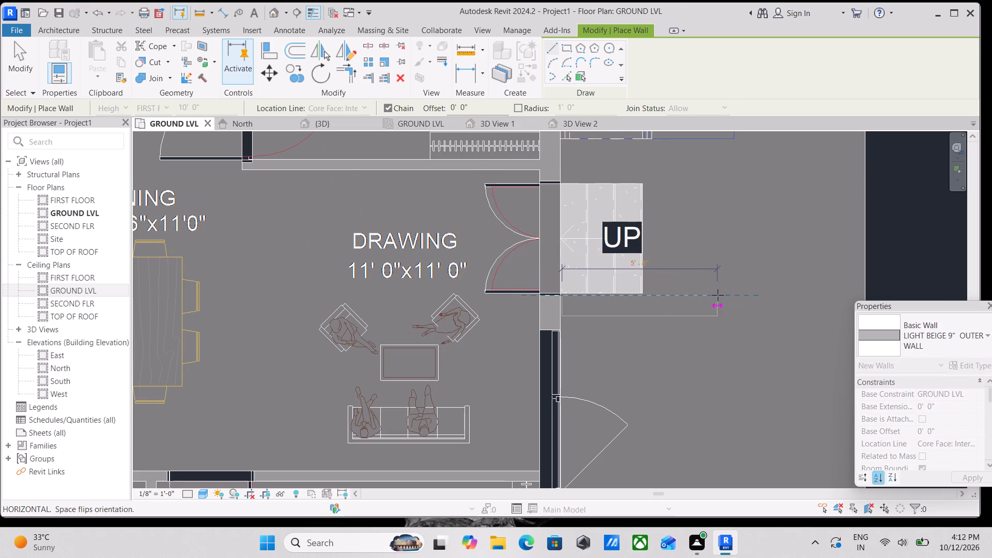
{"action": "scroll", "coordinate": [718, 295], "scroll_direction": "down", "scroll_amount": 2}
{"action": "scroll", "coordinate": [777, 296], "scroll_direction": "down", "scroll_amount": 3}
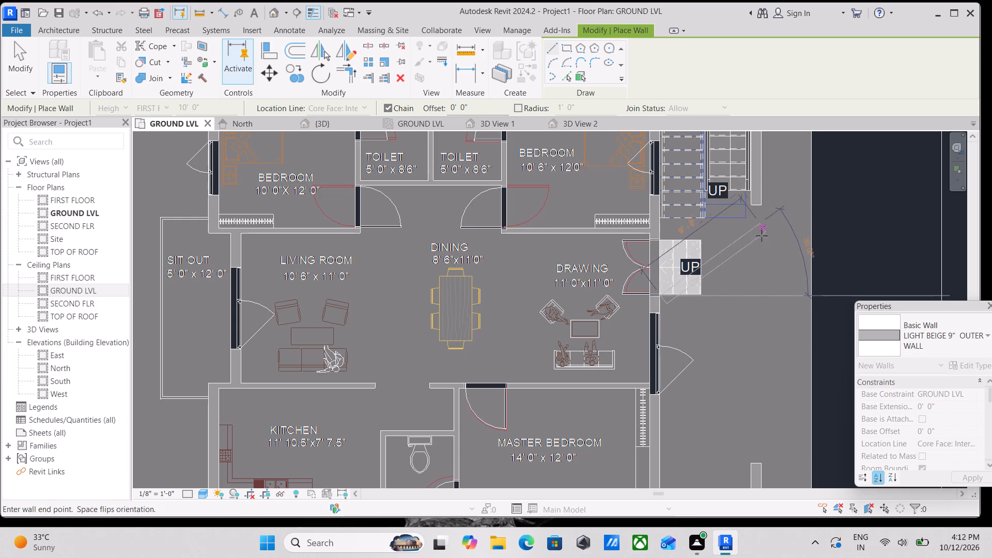
{"action": "left_click", "coordinate": [761, 297]}
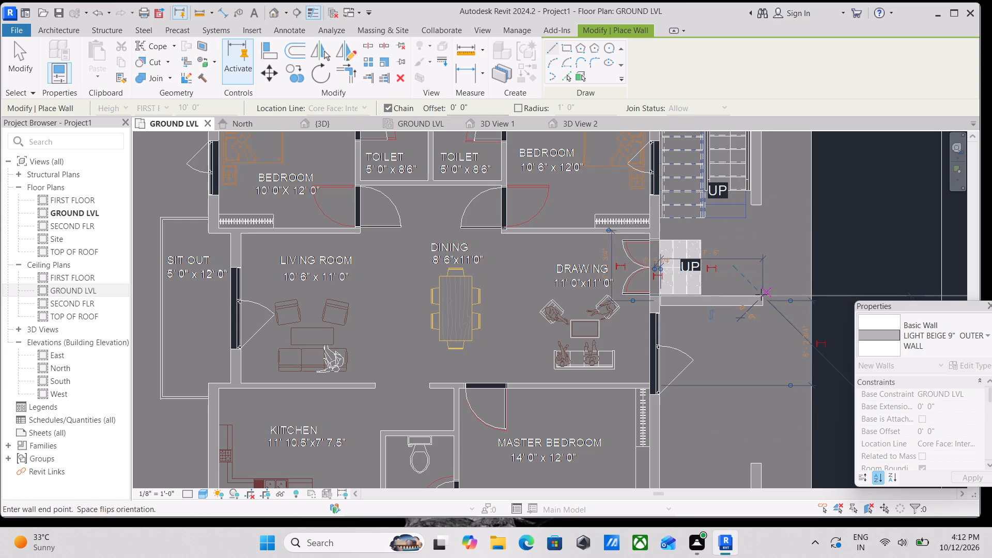
{"action": "key", "text": "Escape"}
{"action": "scroll", "coordinate": [670, 300], "scroll_direction": "up", "scroll_amount": 14}
{"action": "key", "text": "Escape"}
{"action": "key", "text": "Escape"}
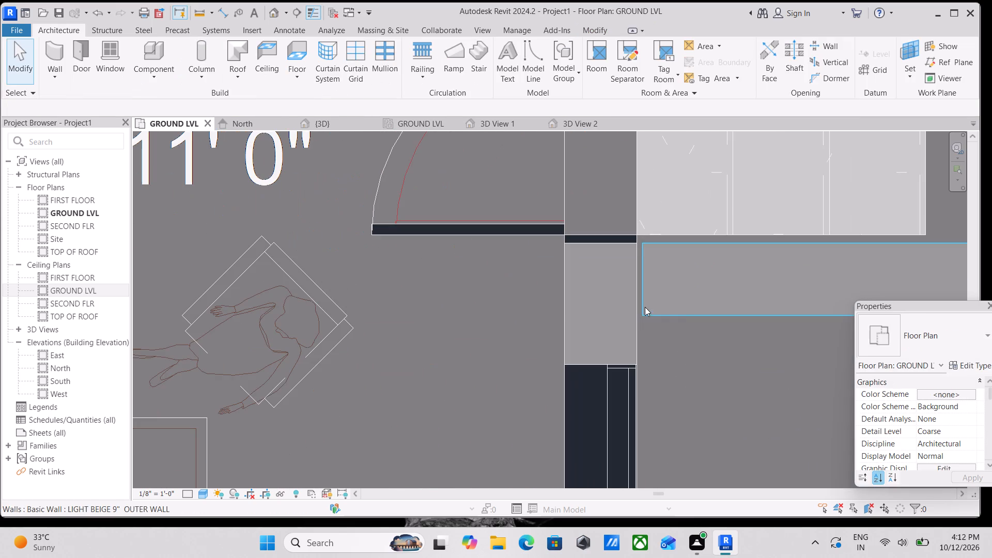
Extend the inner end of the new veranda wall to meet the outer face of the house wall beside the double door.
{"action": "left_click", "coordinate": [643, 308]}
{"action": "left_click_drag", "start_coordinate": [643, 241], "coordinate": [634, 241]}
{"action": "scroll", "coordinate": [646, 254], "scroll_direction": "down", "scroll_amount": 4}
{"action": "key", "text": "Escape"}
{"action": "scroll", "coordinate": [650, 267], "scroll_direction": "down", "scroll_amount": 4}
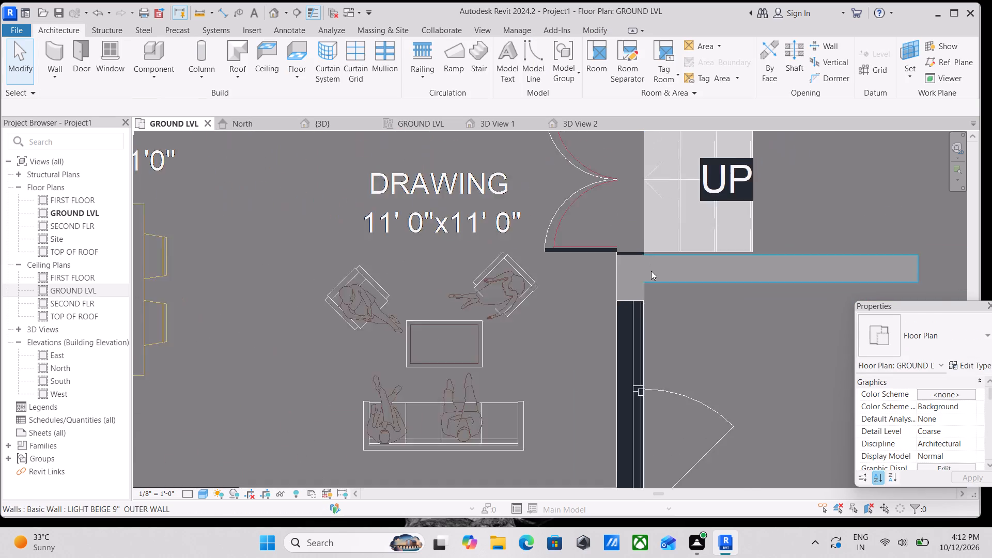
{"action": "scroll", "coordinate": [648, 288], "scroll_direction": "down", "scroll_amount": 3}
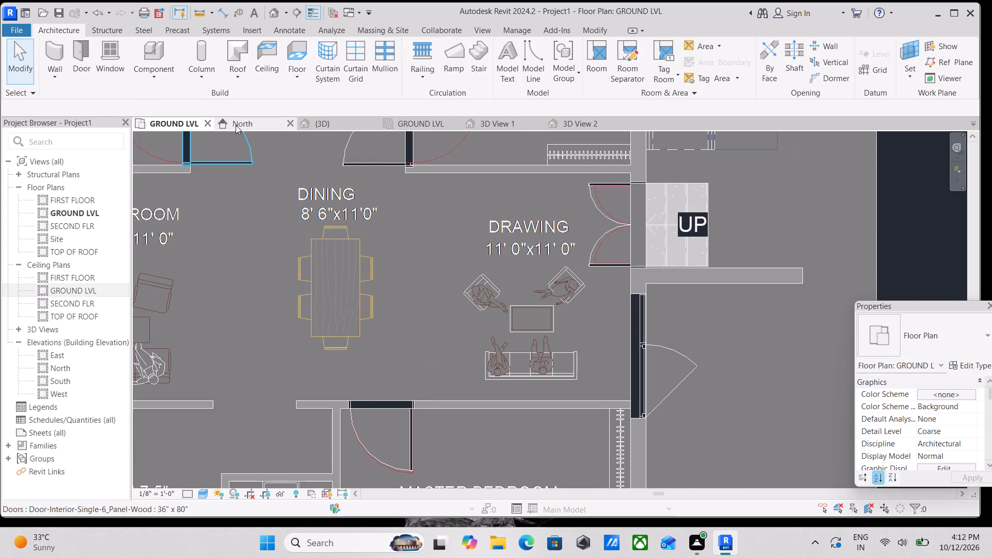
Check the new wall beside the entrance steps in the ground-level plans and in 3D from the front.
{"action": "left_click", "coordinate": [237, 125]}
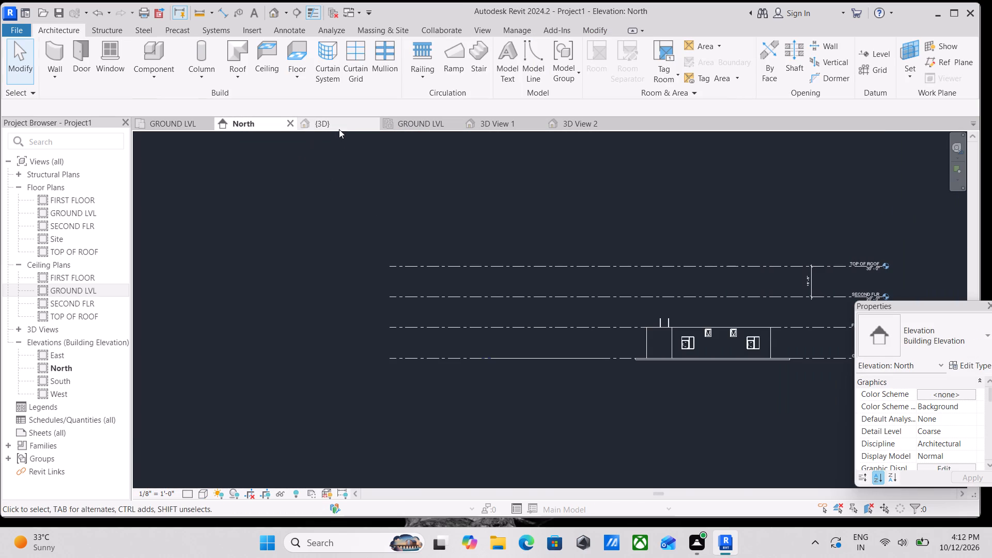
{"action": "left_click", "coordinate": [340, 125]}
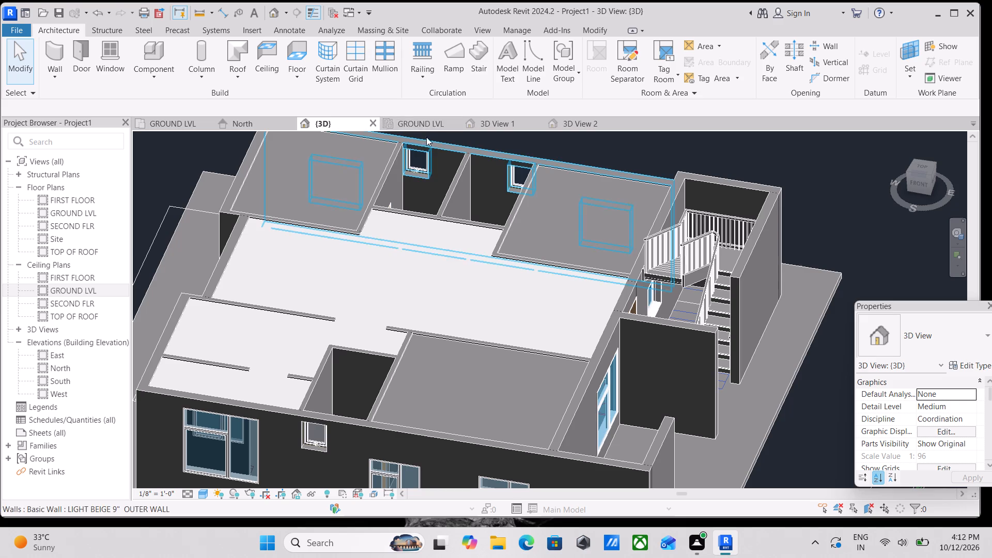
{"action": "left_click", "coordinate": [424, 122]}
{"action": "left_click", "coordinate": [344, 120]}
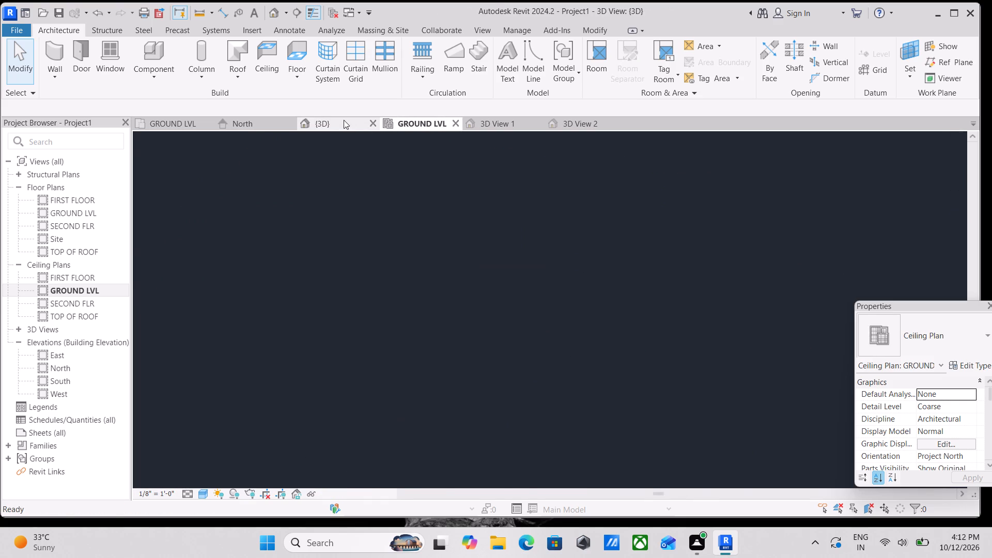
{"action": "left_click", "coordinate": [245, 119]}
{"action": "left_click", "coordinate": [163, 118]}
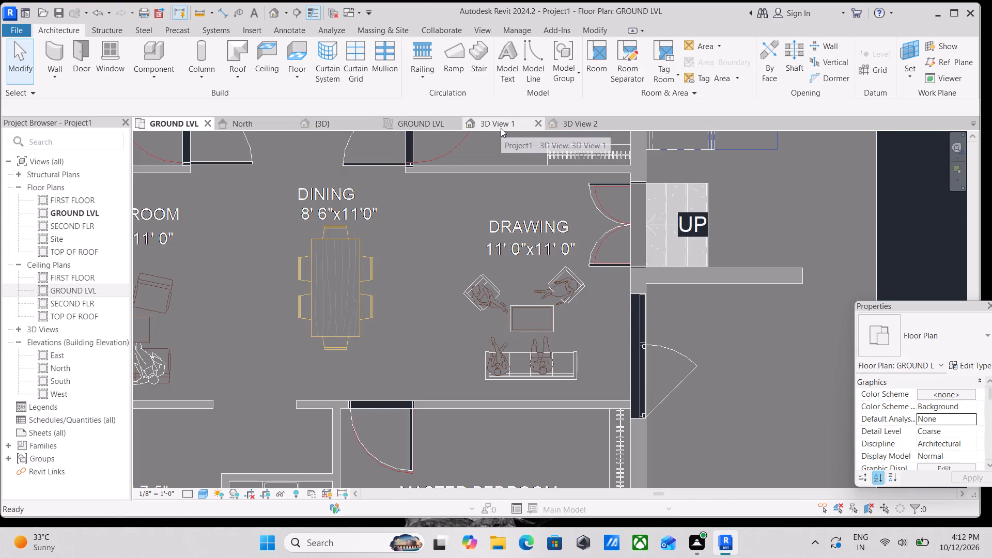
{"action": "left_click", "coordinate": [501, 128]}
{"action": "left_click", "coordinate": [411, 126]}
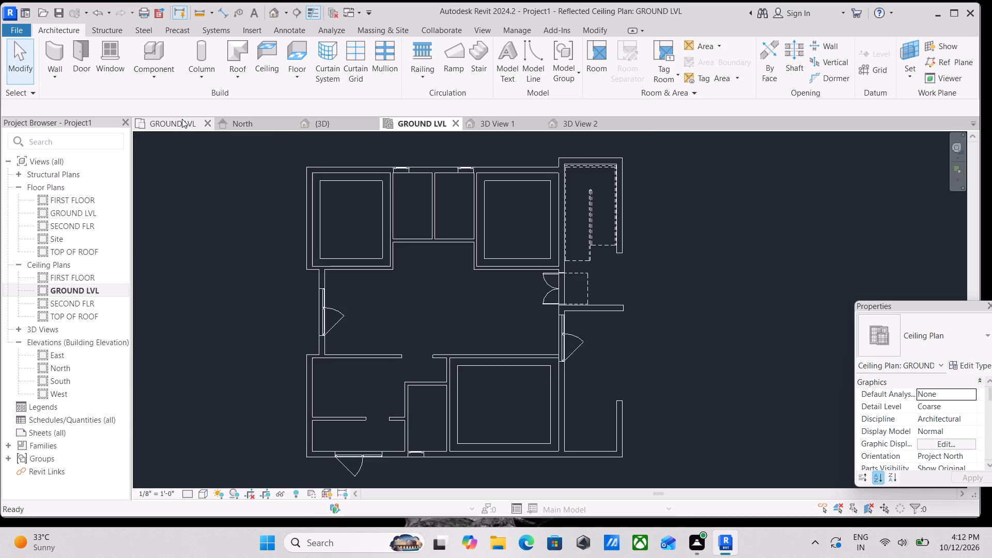
{"action": "left_click", "coordinate": [182, 119]}
{"action": "left_click", "coordinate": [318, 123]}
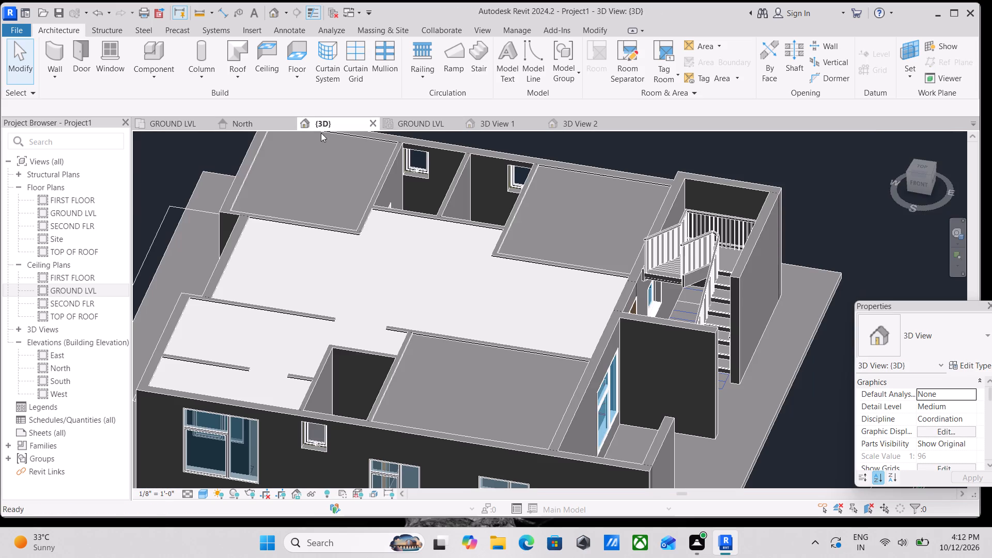
{"action": "middle_click_drag", "start_coordinate": [632, 397], "coordinate": [478, 269], "text": "shift"}
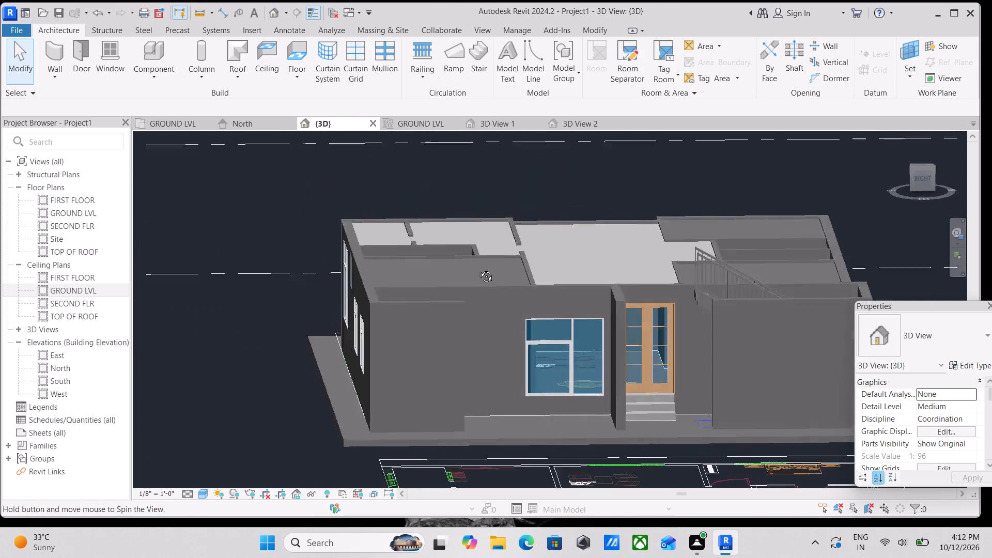
{"action": "middle_click_drag", "start_coordinate": [478, 269], "coordinate": [485, 235], "text": "shift"}
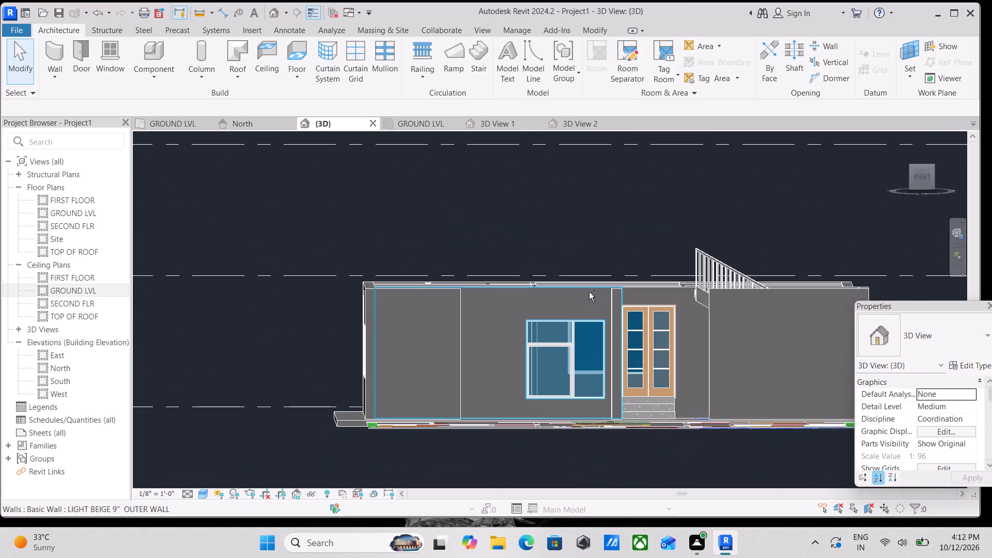
Lower the top of the new 9" outer wall beside the double door to just above the door's head.
{"action": "middle_click_drag", "start_coordinate": [623, 295], "coordinate": [623, 290], "text": "shift"}
{"action": "left_click", "coordinate": [615, 290]}
{"action": "scroll", "coordinate": [615, 290], "scroll_direction": "up", "scroll_amount": 3}
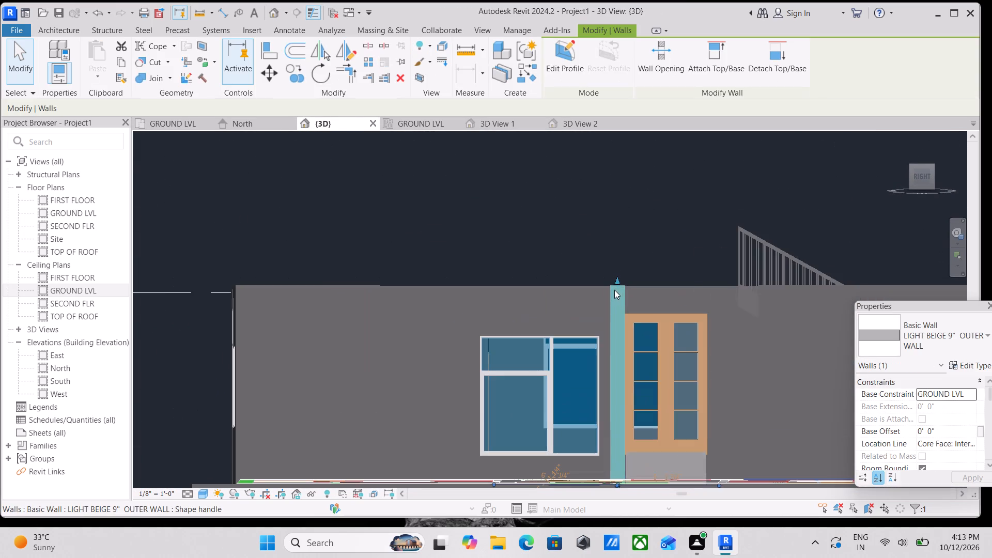
{"action": "left_click_drag", "start_coordinate": [614, 281], "coordinate": [614, 309]}
{"action": "scroll", "coordinate": [624, 307], "scroll_direction": "up", "scroll_amount": 3}
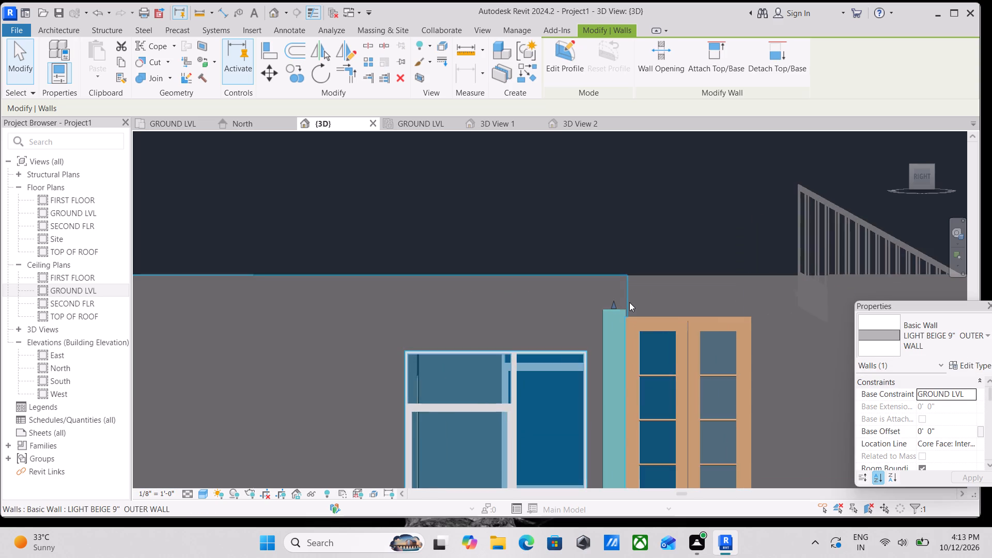
{"action": "key", "text": "Escape"}
Examine the lowered wall beside the entrance steps in 3D from above, both sides and the front, against the veranda and staircase.
{"action": "scroll", "coordinate": [631, 283], "scroll_direction": "down", "scroll_amount": 2}
{"action": "scroll", "coordinate": [640, 324], "scroll_direction": "down", "scroll_amount": 1}
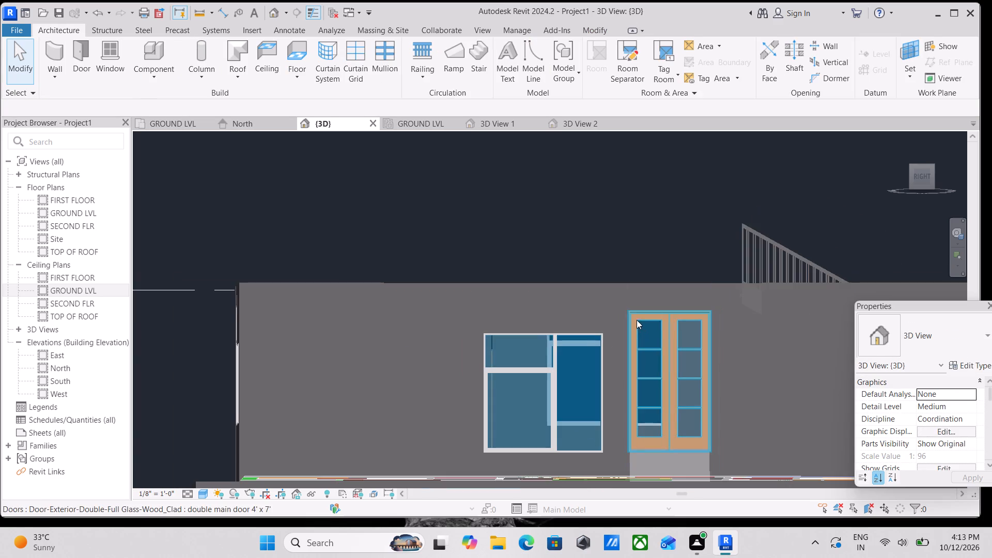
{"action": "middle_click_drag", "start_coordinate": [636, 326], "coordinate": [685, 447], "text": "shift"}
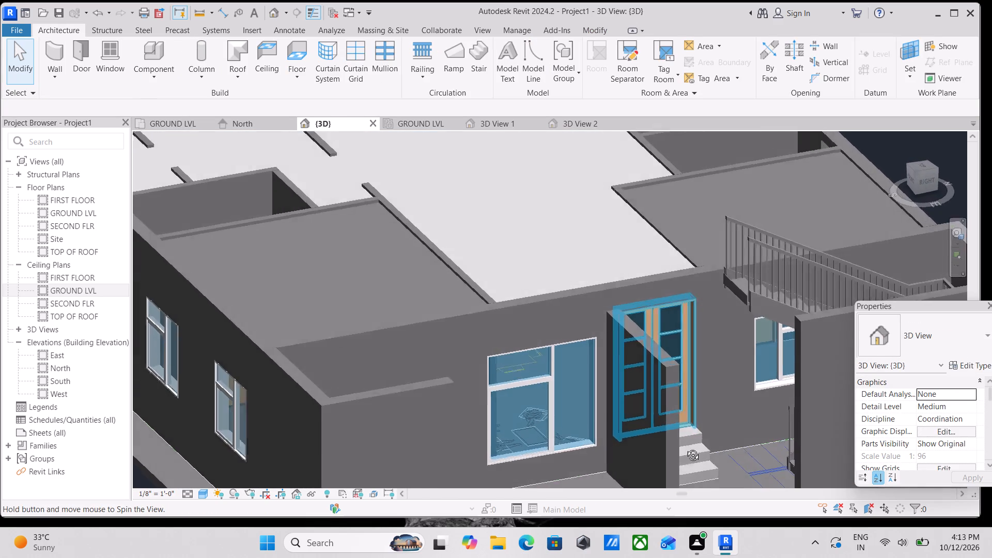
{"action": "middle_click_drag", "start_coordinate": [685, 447], "coordinate": [688, 455], "text": "shift"}
{"action": "scroll", "coordinate": [676, 354], "scroll_direction": "down", "scroll_amount": 2}
{"action": "middle_click_drag", "start_coordinate": [674, 354], "coordinate": [554, 306], "text": "shift"}
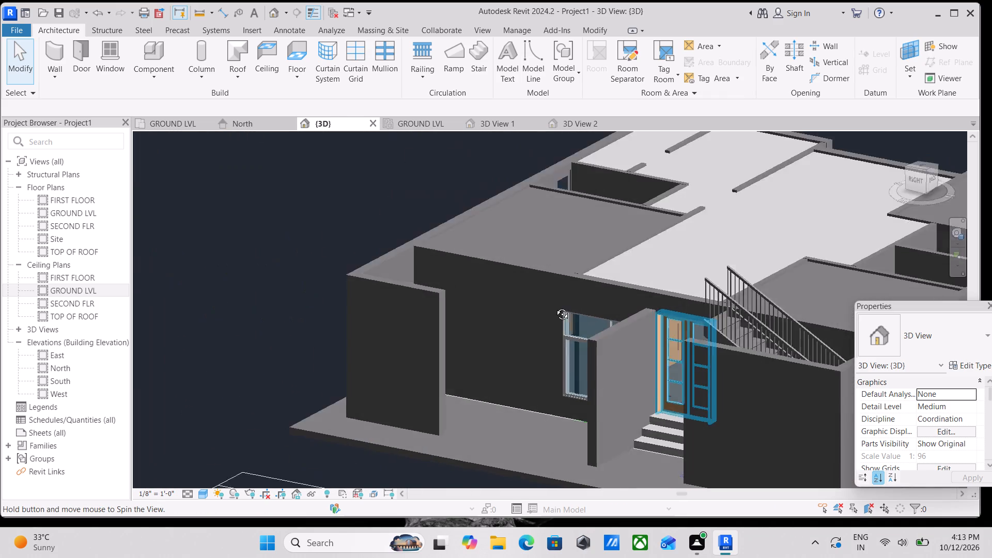
{"action": "middle_click_drag", "start_coordinate": [554, 306], "coordinate": [629, 270], "text": "shift"}
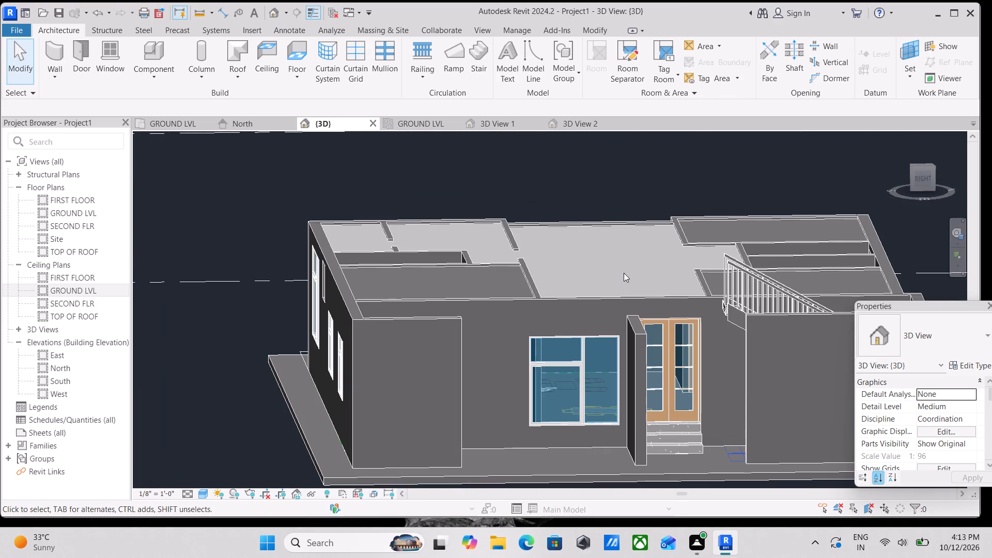
{"action": "scroll", "coordinate": [617, 334], "scroll_direction": "down", "scroll_amount": 2}
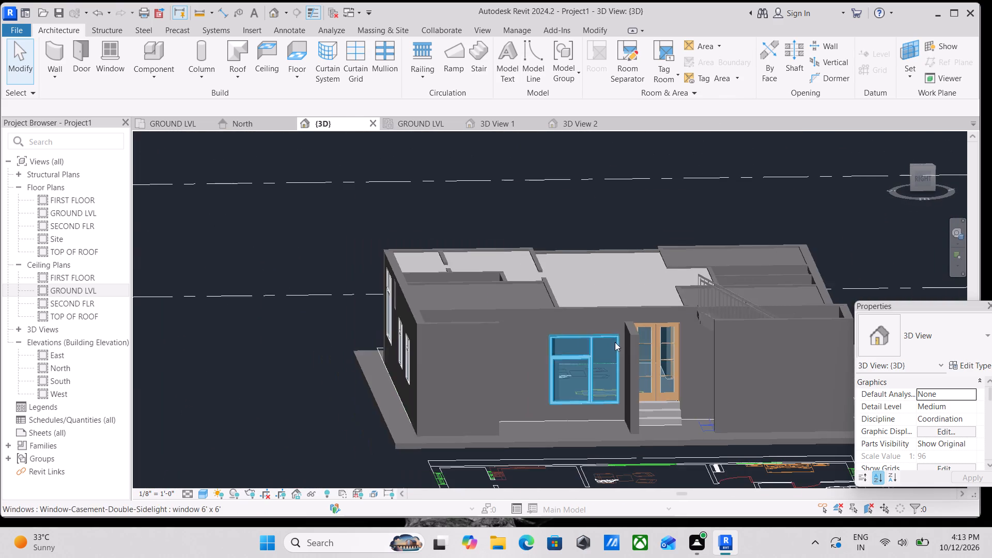
{"action": "middle_click_drag", "start_coordinate": [597, 368], "coordinate": [544, 440], "text": "shift"}
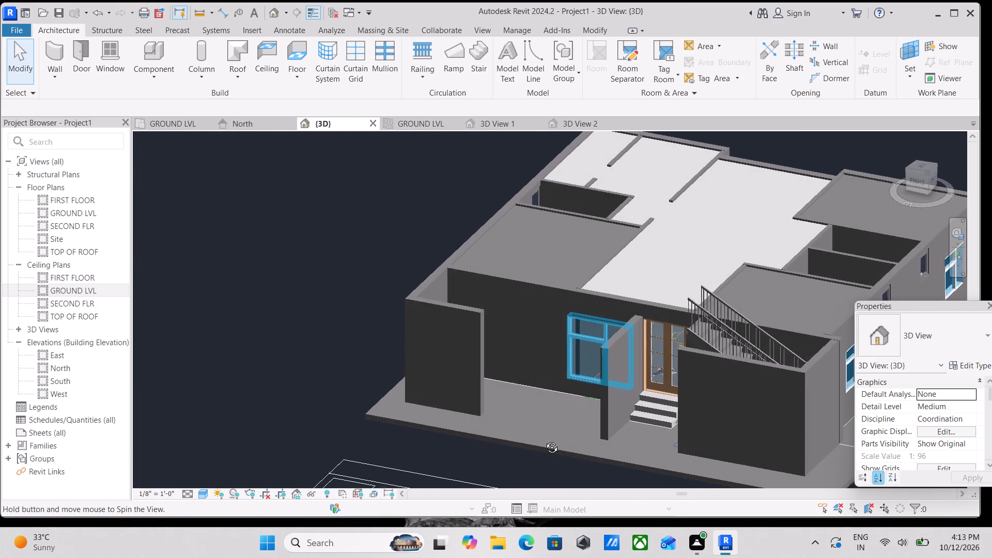
{"action": "middle_click_drag", "start_coordinate": [544, 440], "coordinate": [601, 432], "text": "shift"}
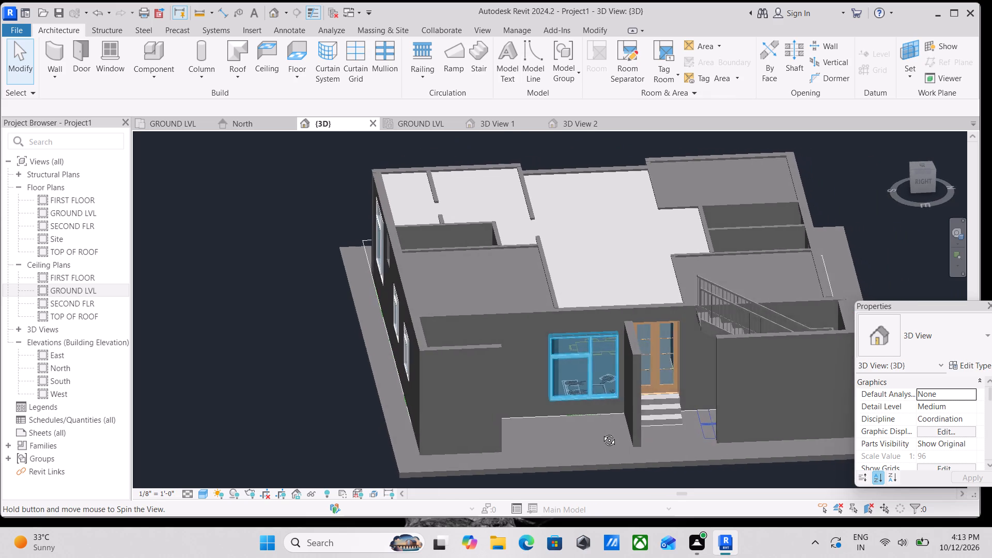
{"action": "middle_click_drag", "start_coordinate": [601, 432], "coordinate": [605, 432], "text": "shift"}
{"action": "scroll", "coordinate": [629, 420], "scroll_direction": "down", "scroll_amount": 2}
{"action": "scroll", "coordinate": [611, 417], "scroll_direction": "up", "scroll_amount": 3}
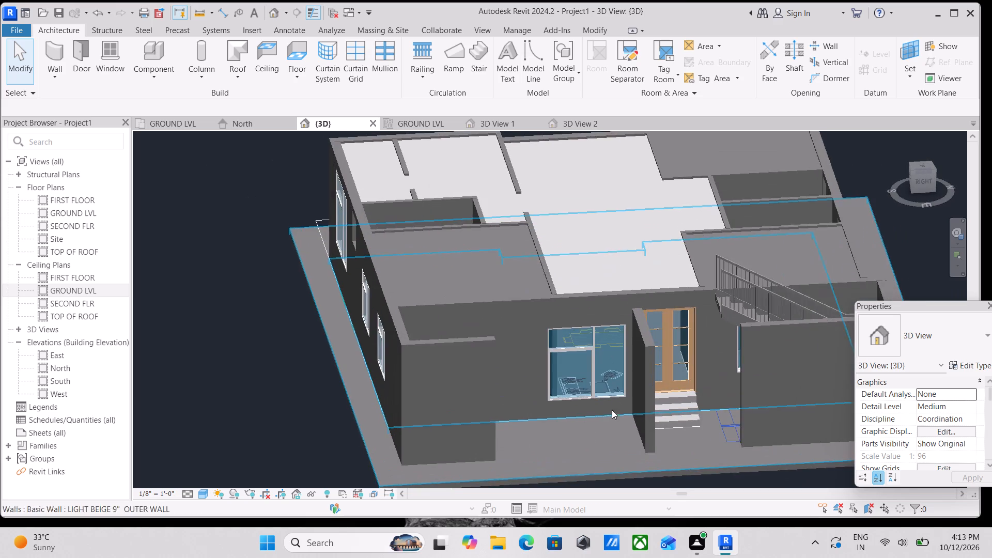
{"action": "middle_click_drag", "start_coordinate": [677, 393], "coordinate": [564, 292], "text": "shift"}
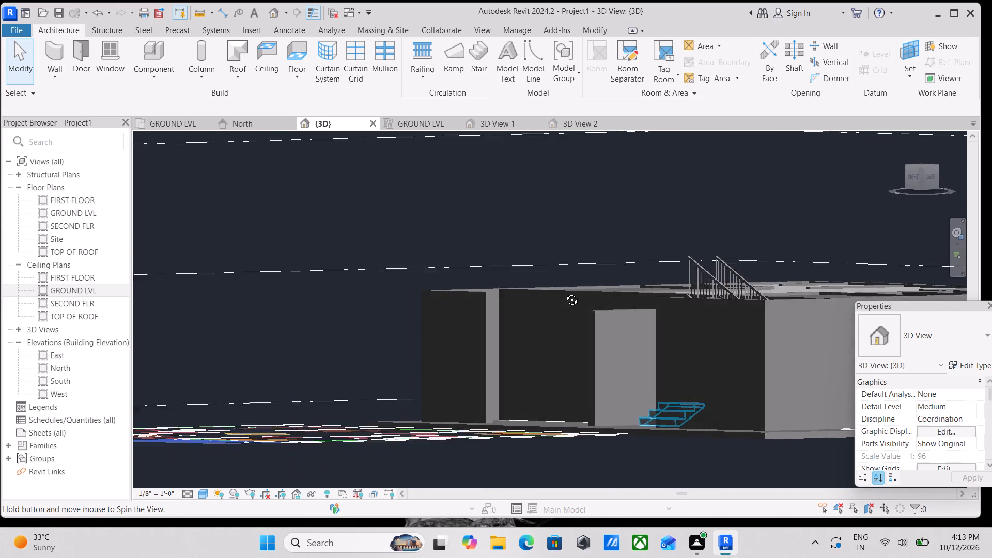
{"action": "middle_click_drag", "start_coordinate": [564, 292], "coordinate": [681, 446], "text": "shift"}
{"action": "scroll", "coordinate": [676, 380], "scroll_direction": "up", "scroll_amount": 2}
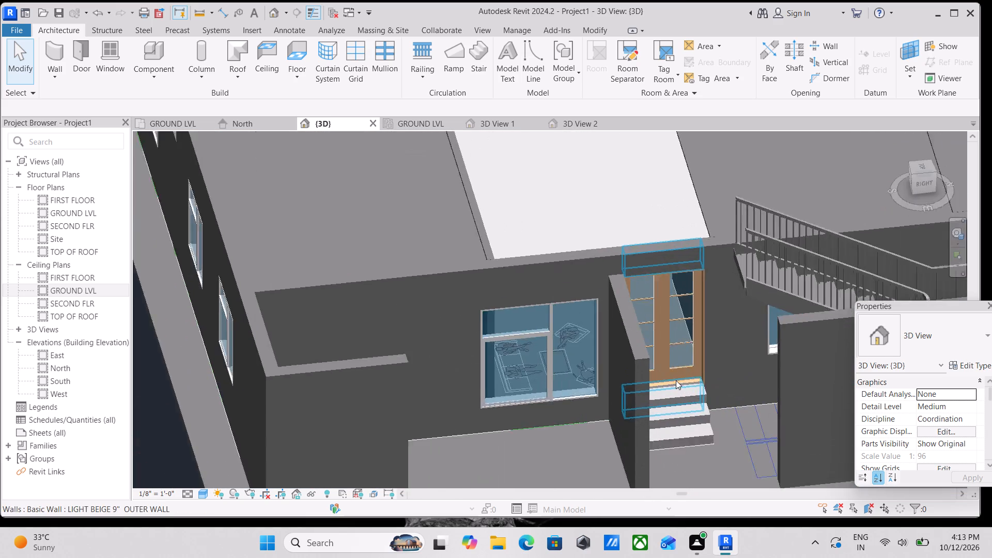
{"action": "scroll", "coordinate": [676, 380], "scroll_direction": "up", "scroll_amount": 2}
{"action": "scroll", "coordinate": [681, 376], "scroll_direction": "down", "scroll_amount": 3}
{"action": "key", "text": "Escape"}
{"action": "scroll", "coordinate": [686, 368], "scroll_direction": "down", "scroll_amount": 3}
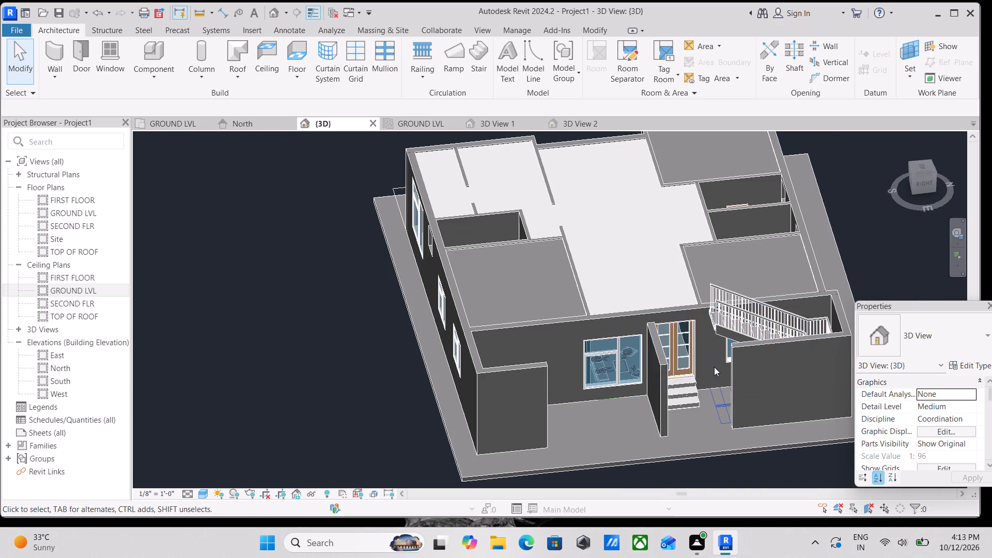
{"action": "middle_click_drag", "start_coordinate": [714, 367], "coordinate": [501, 235], "text": "shift"}
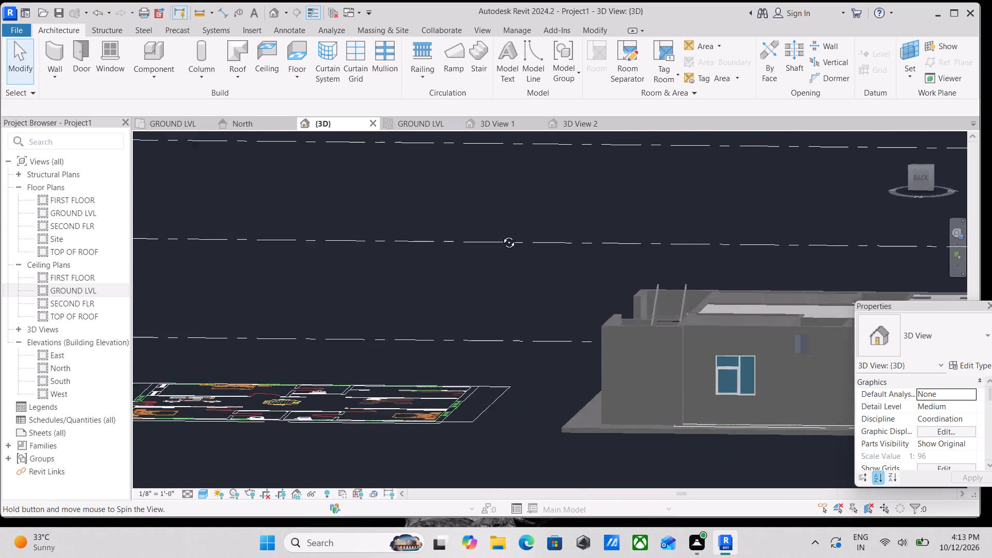
{"action": "middle_click_drag", "start_coordinate": [501, 235], "coordinate": [732, 374], "text": "shift"}
{"action": "middle_click_drag", "start_coordinate": [618, 345], "coordinate": [746, 315], "text": "shift"}
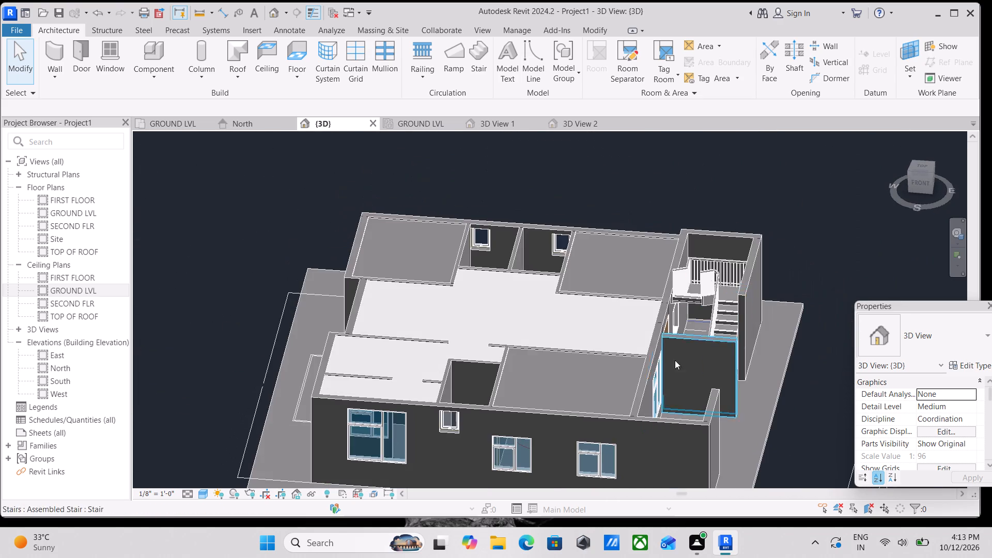
{"action": "scroll", "coordinate": [646, 374], "scroll_direction": "down", "scroll_amount": 2}
{"action": "scroll", "coordinate": [655, 320], "scroll_direction": "up", "scroll_amount": 2}
{"action": "scroll", "coordinate": [561, 338], "scroll_direction": "down", "scroll_amount": 2}
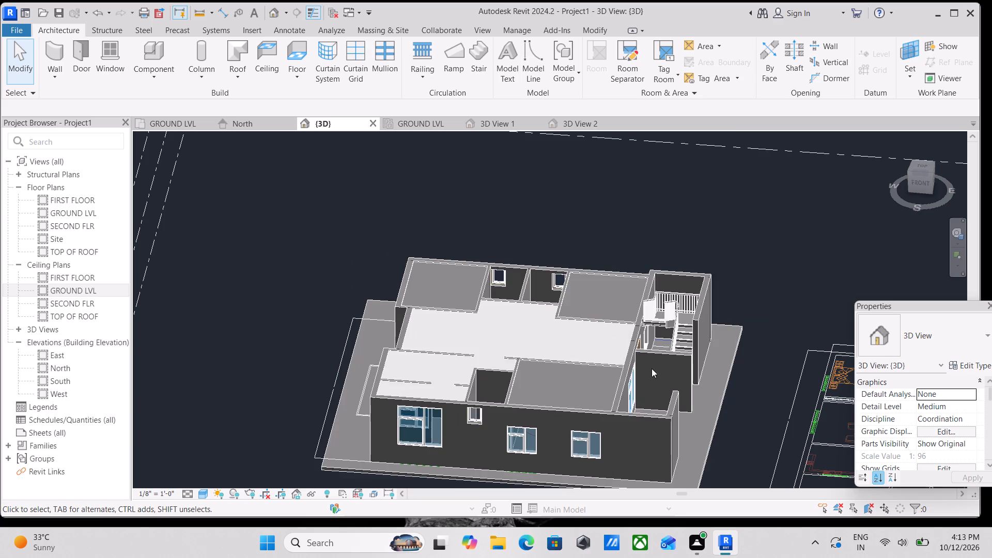
{"action": "scroll", "coordinate": [652, 369], "scroll_direction": "up", "scroll_amount": 5}
{"action": "middle_click_drag", "start_coordinate": [717, 408], "coordinate": [559, 344], "text": "shift"}
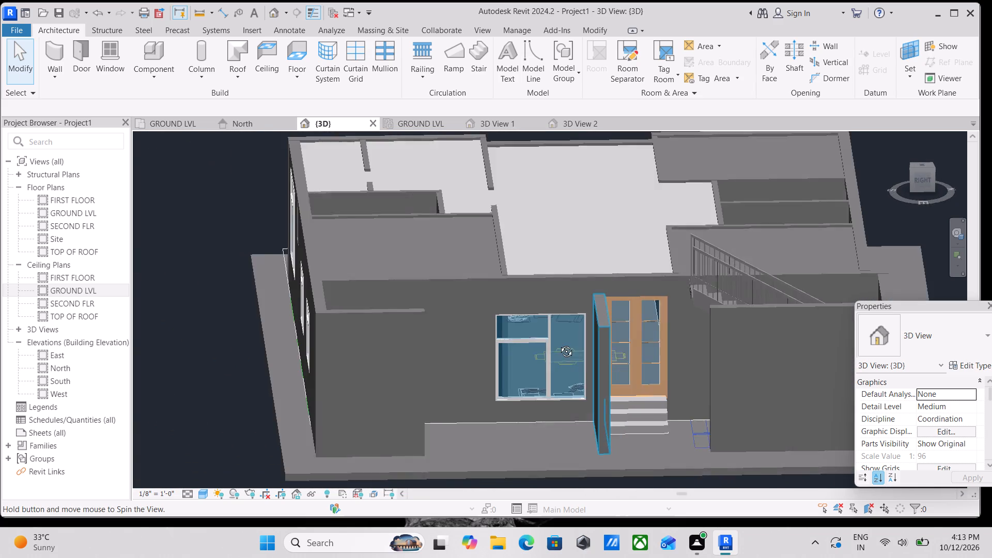
{"action": "middle_click_drag", "start_coordinate": [559, 344], "coordinate": [558, 343], "text": "shift"}
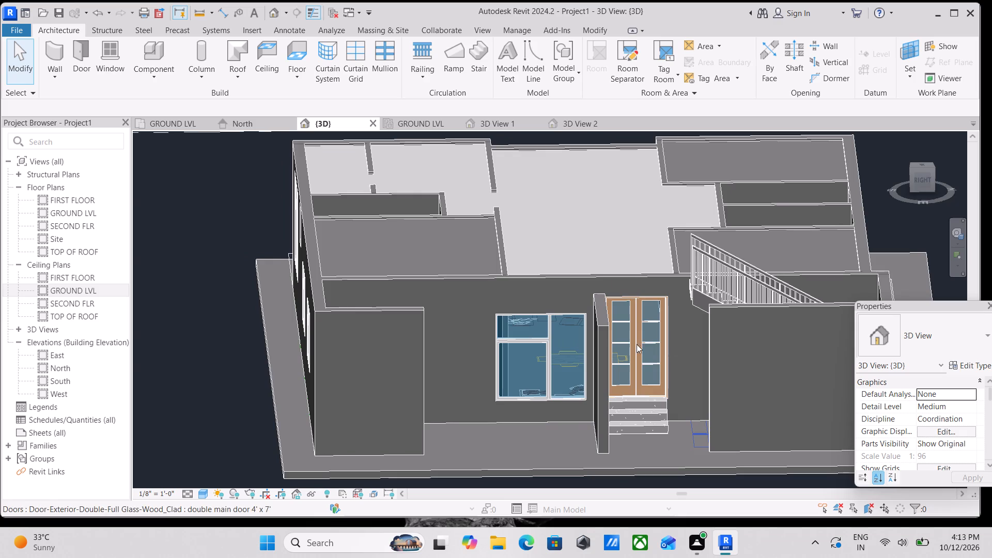
Examine the lowered wall's top against the double door up close, obliquely and straight on from the entrance side.
{"action": "scroll", "coordinate": [626, 339], "scroll_direction": "up", "scroll_amount": 3}
{"action": "middle_click_drag", "start_coordinate": [648, 404], "coordinate": [647, 400], "text": "shift"}
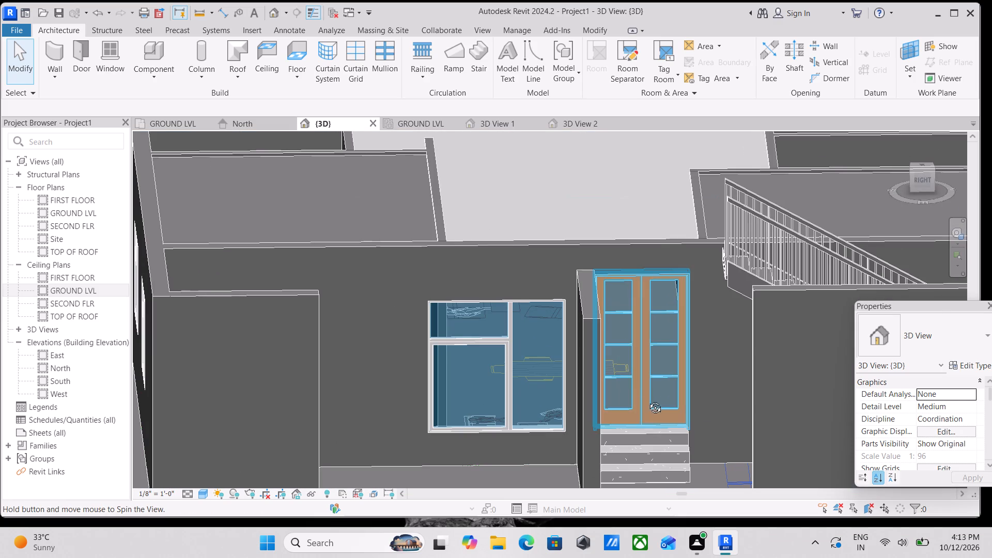
{"action": "middle_click_drag", "start_coordinate": [647, 400], "coordinate": [662, 381], "text": "shift"}
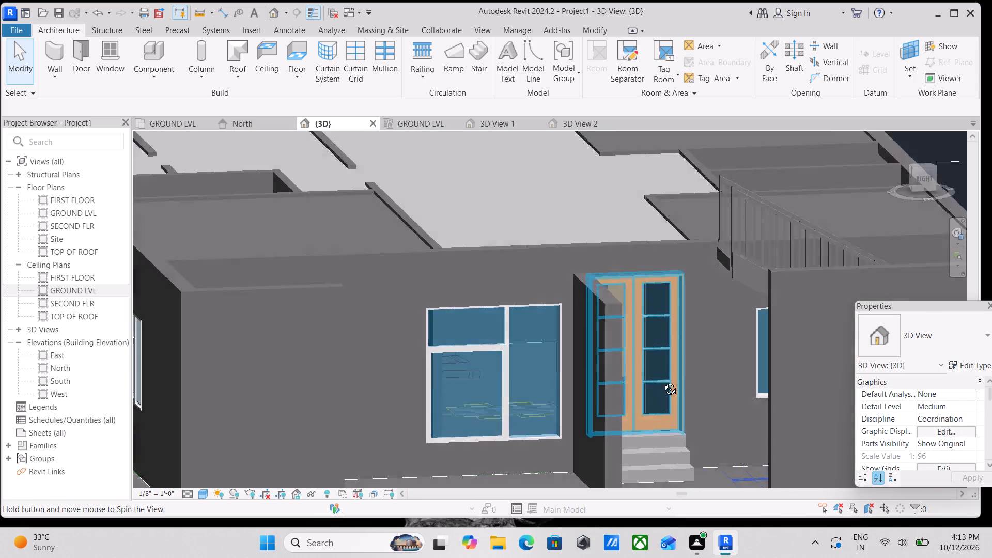
{"action": "middle_click_drag", "start_coordinate": [662, 381], "coordinate": [703, 382], "text": "shift"}
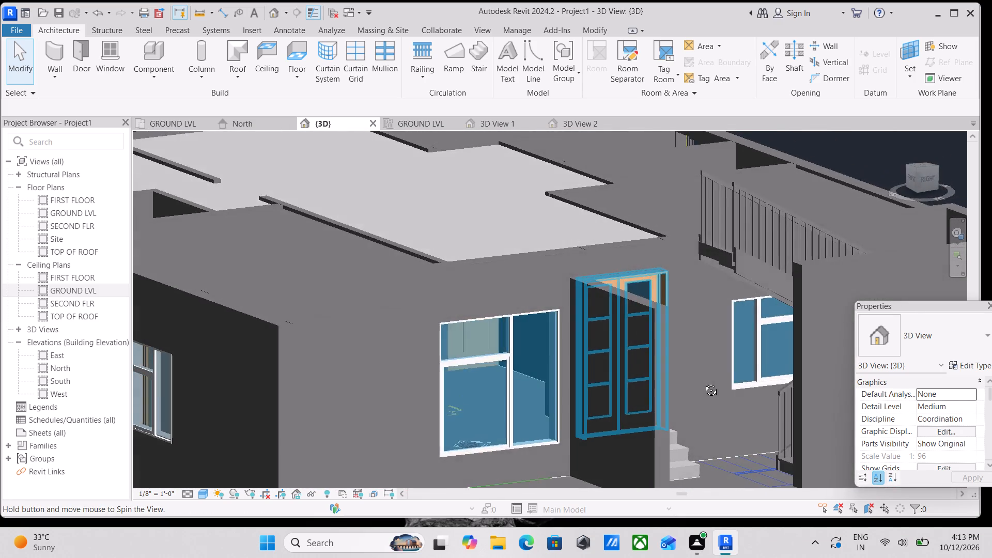
{"action": "middle_click_drag", "start_coordinate": [703, 382], "coordinate": [648, 379], "text": "shift"}
{"action": "scroll", "coordinate": [612, 307], "scroll_direction": "up", "scroll_amount": 3}
{"action": "key", "text": "Escape"}
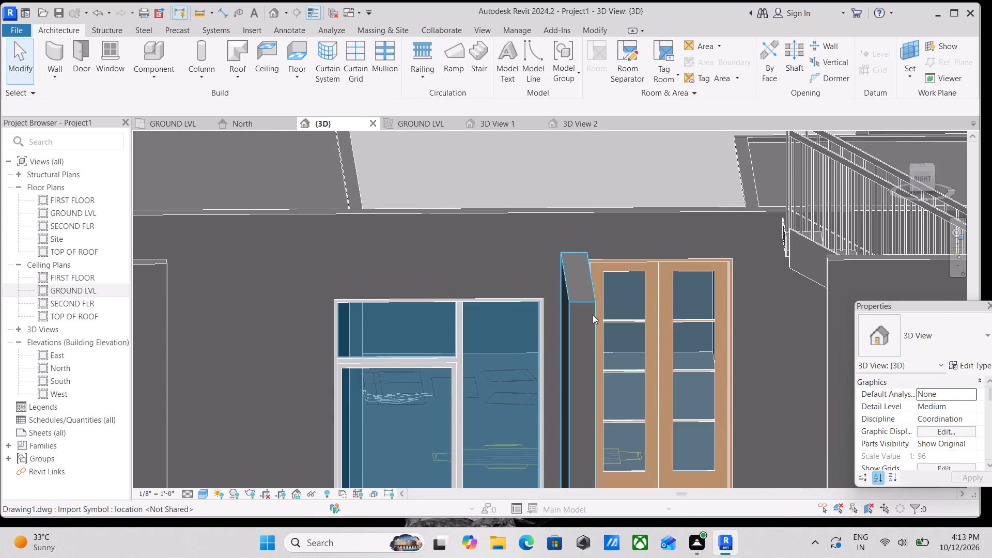
{"action": "left_click", "coordinate": [595, 312]}
{"action": "scroll", "coordinate": [595, 313], "scroll_direction": "down", "scroll_amount": 3}
{"action": "key", "text": "Escape"}
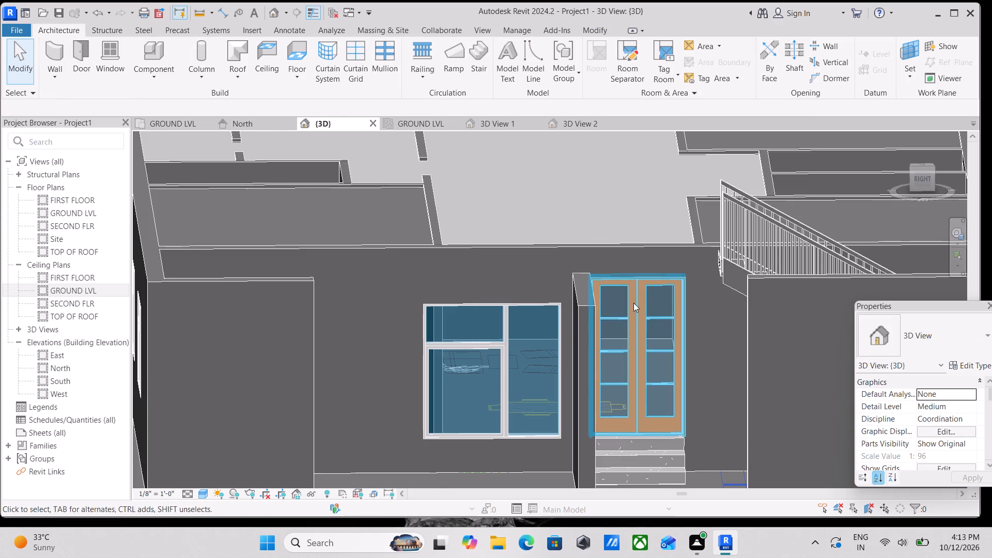
{"action": "left_click", "coordinate": [588, 331]}
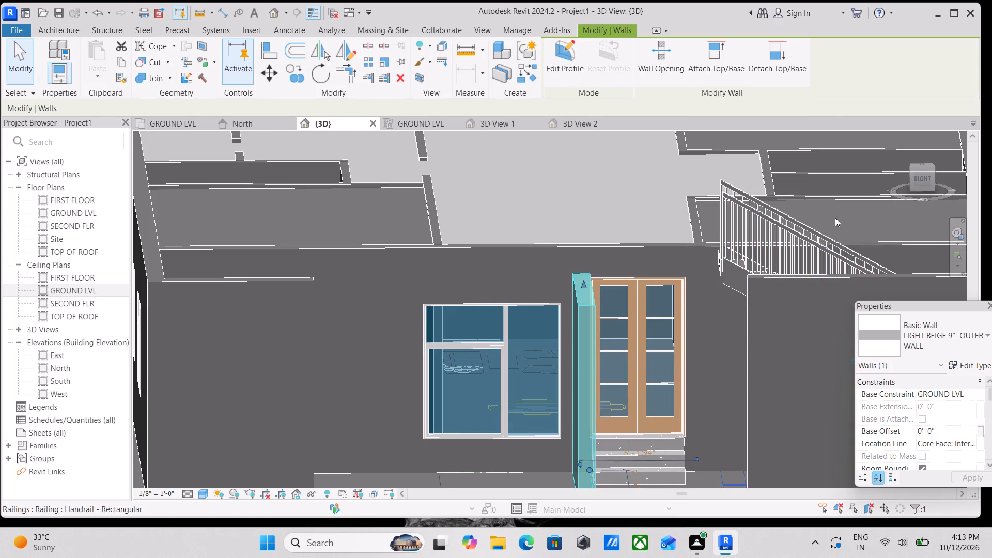
{"action": "left_click", "coordinate": [920, 181]}
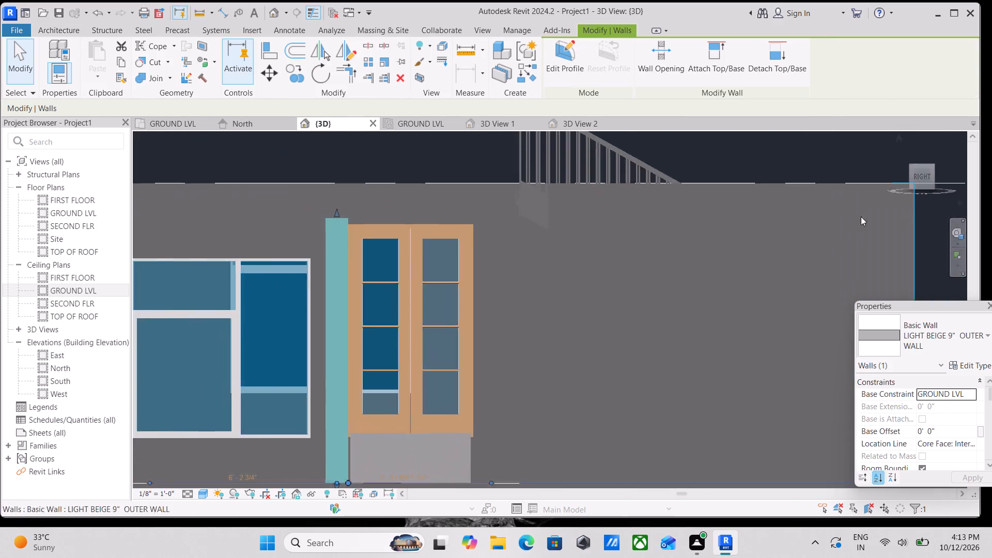
{"action": "scroll", "coordinate": [694, 311], "scroll_direction": "down", "scroll_amount": 2}
{"action": "scroll", "coordinate": [645, 240], "scroll_direction": "up", "scroll_amount": 2}
{"action": "scroll", "coordinate": [584, 230], "scroll_direction": "up", "scroll_amount": 2}
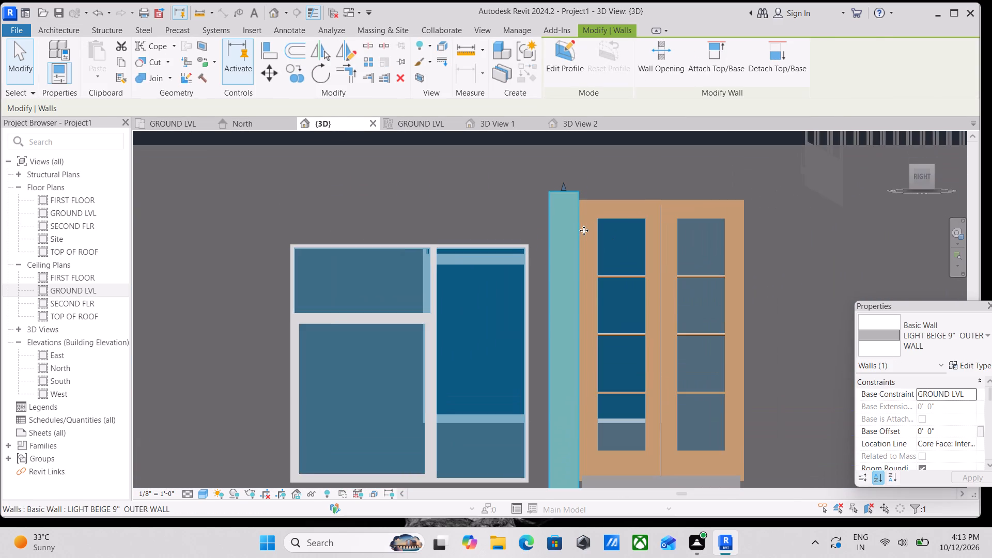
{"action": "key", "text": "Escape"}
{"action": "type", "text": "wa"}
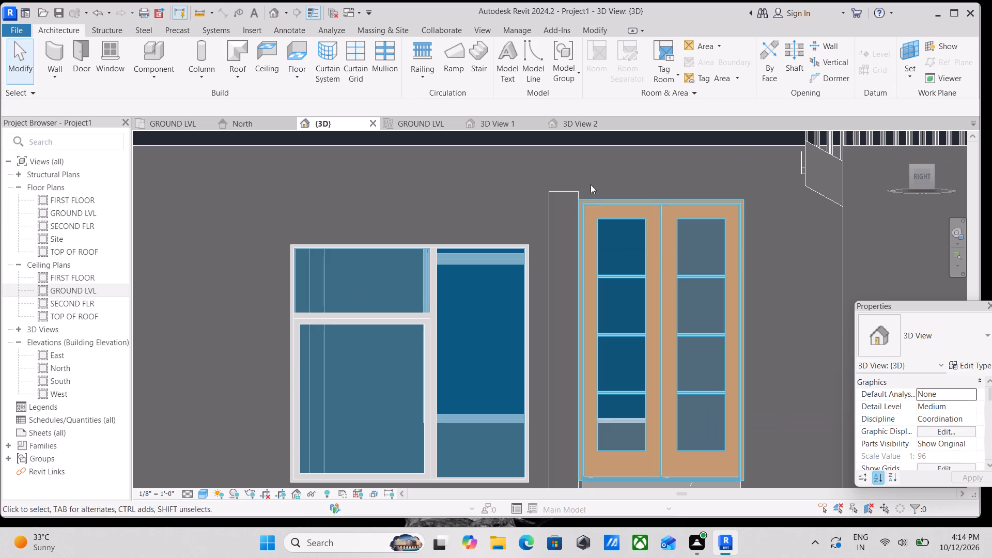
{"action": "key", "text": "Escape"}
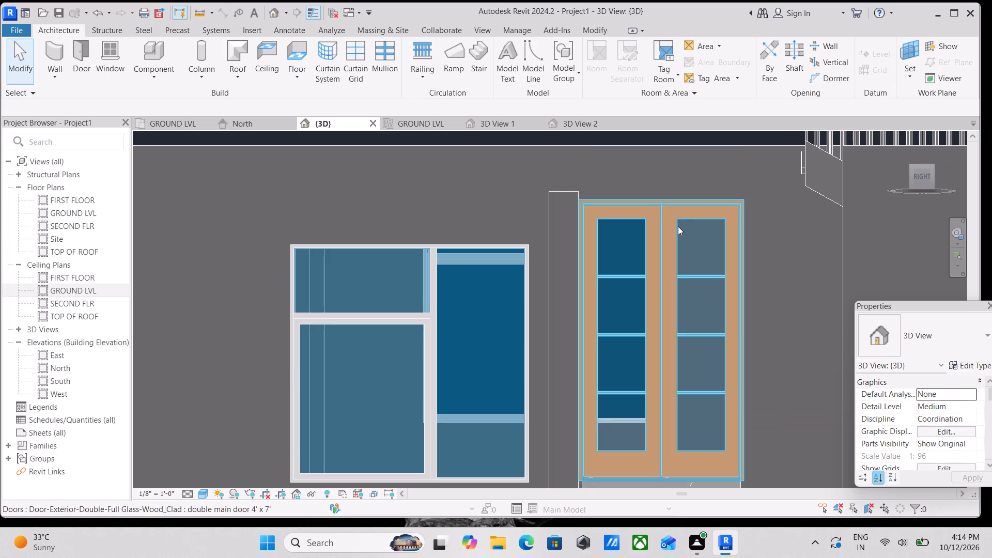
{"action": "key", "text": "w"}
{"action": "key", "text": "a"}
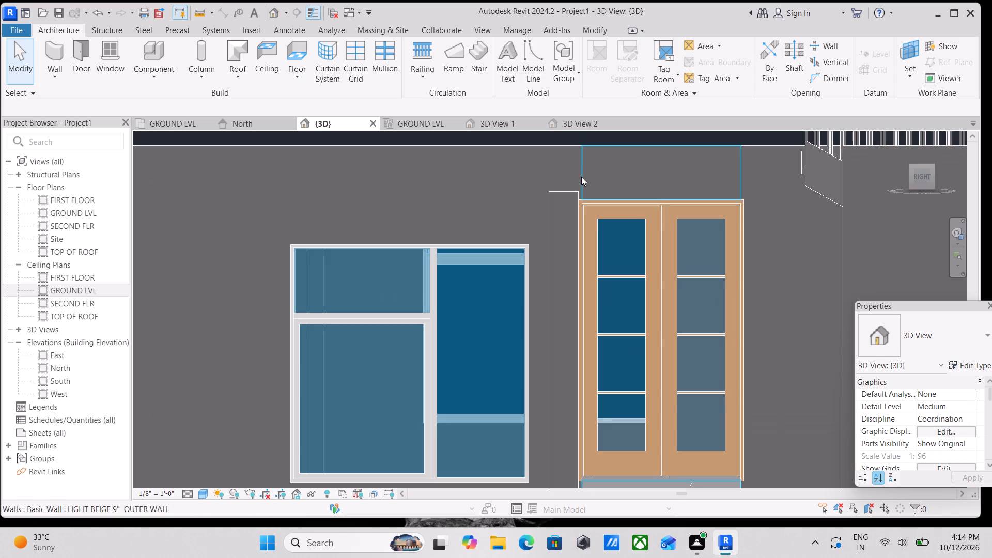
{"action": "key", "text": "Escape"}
Change the staircase's inner railing, between the two flights, to the Glass Panel - Bottom Fill type.
{"action": "scroll", "coordinate": [578, 211], "scroll_direction": "down", "scroll_amount": 8}
{"action": "scroll", "coordinate": [632, 234], "scroll_direction": "down", "scroll_amount": 2}
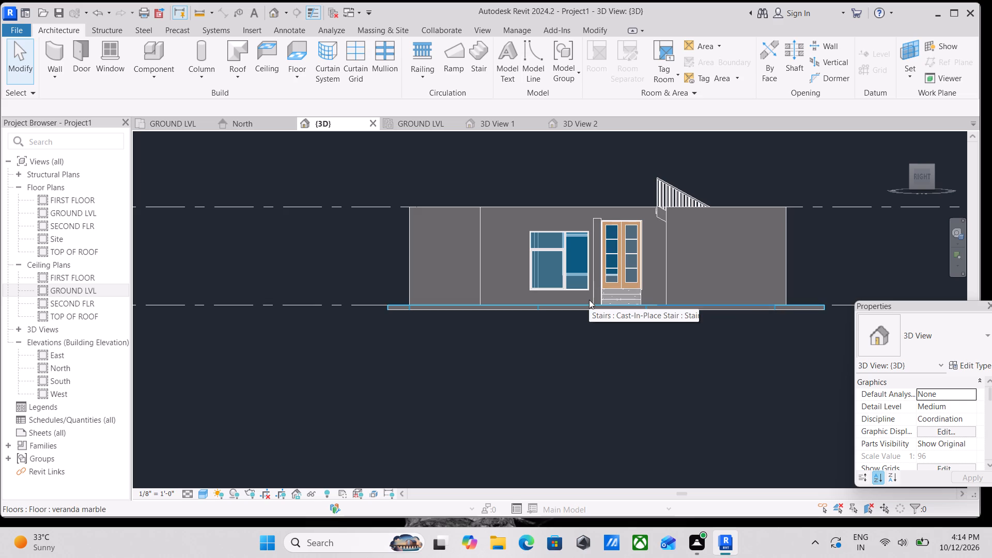
{"action": "middle_click_drag", "start_coordinate": [588, 314], "coordinate": [671, 452], "text": "shift"}
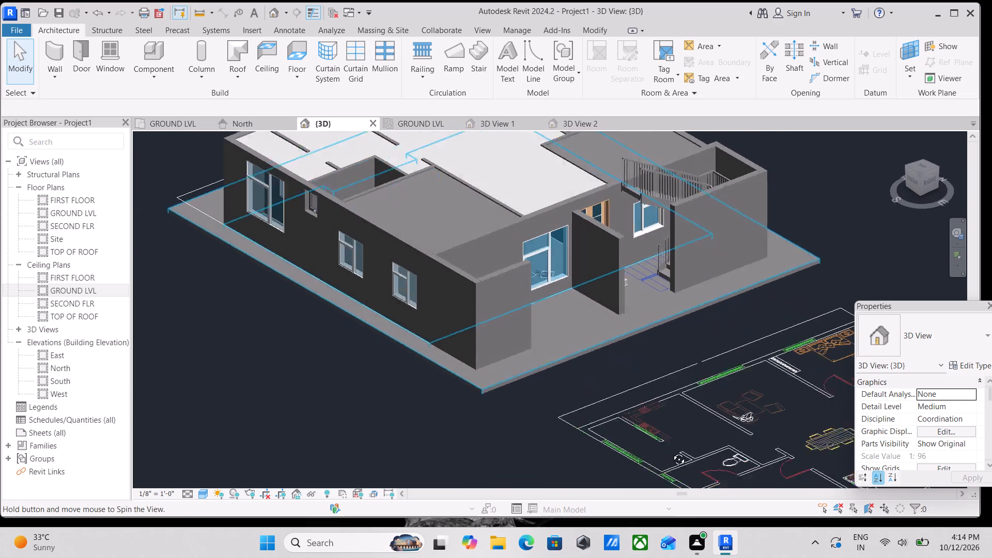
{"action": "middle_click_drag", "start_coordinate": [671, 452], "coordinate": [678, 456], "text": "shift"}
{"action": "middle_click_drag", "start_coordinate": [638, 342], "coordinate": [690, 405]}
{"action": "middle_click_drag", "start_coordinate": [671, 393], "coordinate": [750, 430]}
{"action": "scroll", "coordinate": [682, 281], "scroll_direction": "up", "scroll_amount": 6}
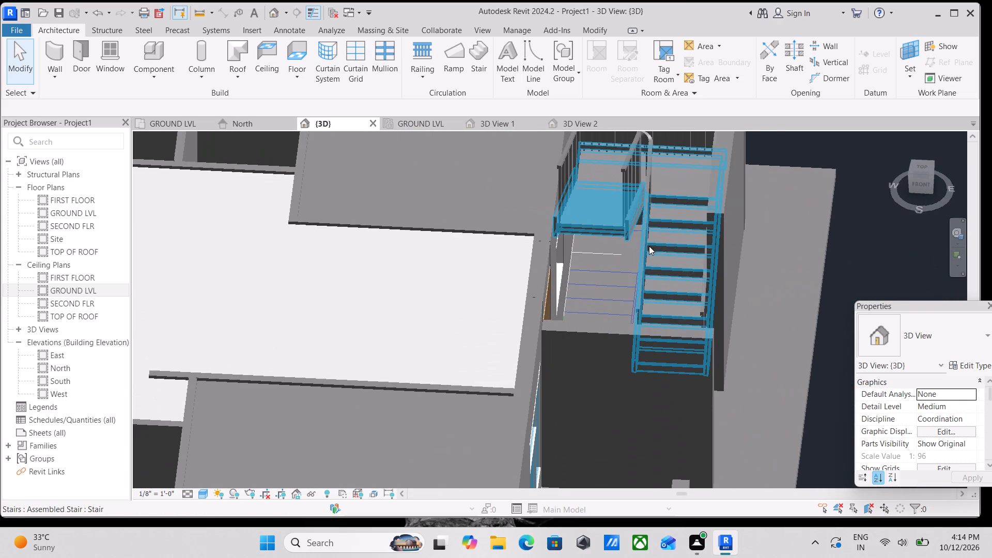
{"action": "middle_click_drag", "start_coordinate": [649, 251], "coordinate": [642, 332]}
{"action": "scroll", "coordinate": [643, 254], "scroll_direction": "up", "scroll_amount": 4}
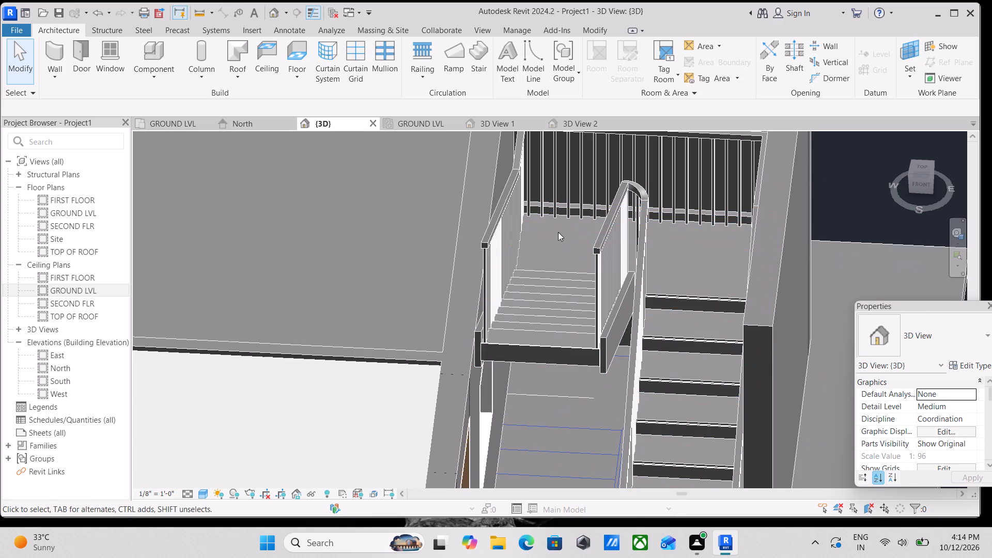
{"action": "scroll", "coordinate": [619, 229], "scroll_direction": "up", "scroll_amount": 3}
{"action": "left_click", "coordinate": [651, 271]}
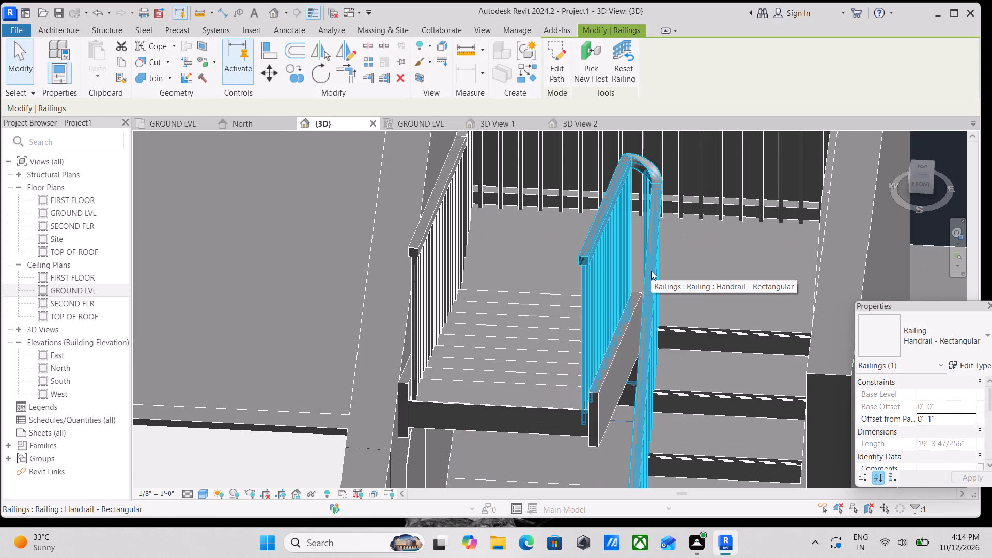
{"action": "left_click", "coordinate": [960, 339]}
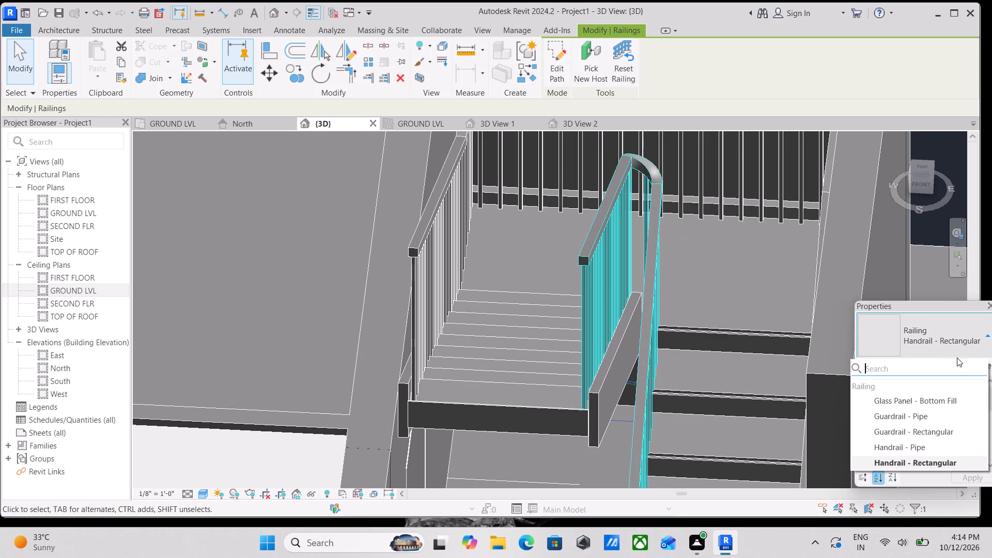
{"action": "left_click", "coordinate": [922, 404]}
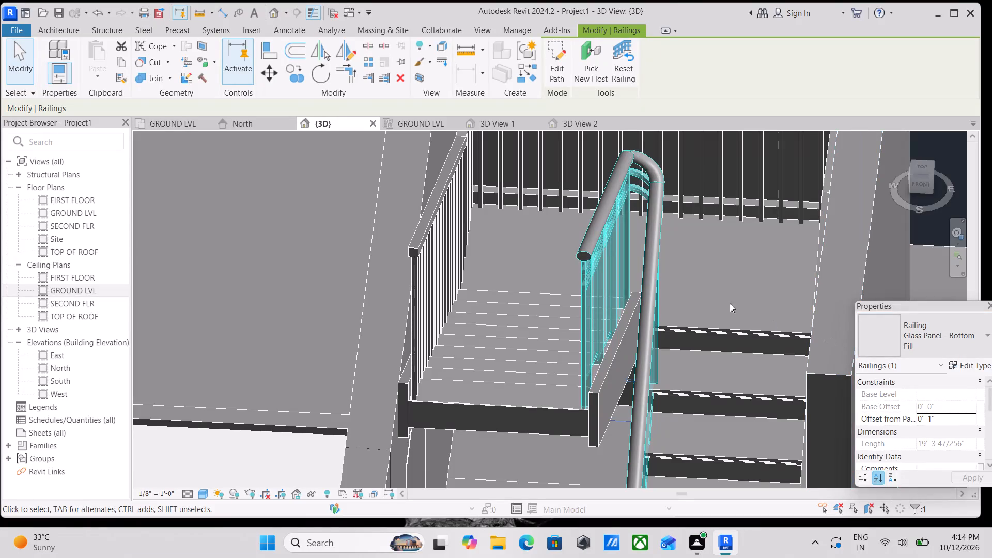
{"action": "scroll", "coordinate": [671, 278], "scroll_direction": "down", "scroll_amount": 2}
{"action": "key", "text": "Escape"}
Change the staircase's outer railing, running along the stairwell walls, to the Glass Panel - Bottom Fill type.
{"action": "scroll", "coordinate": [696, 317], "scroll_direction": "down", "scroll_amount": 1}
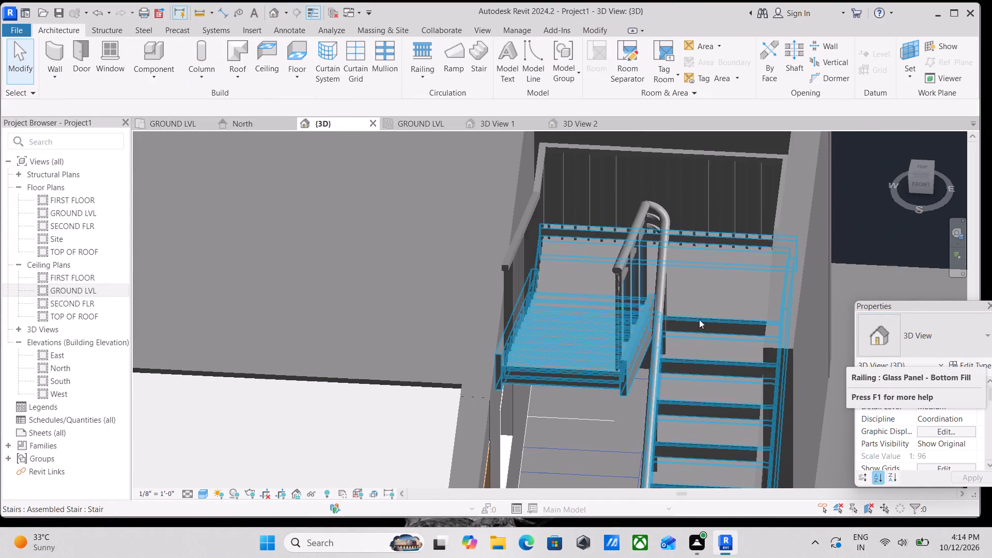
{"action": "scroll", "coordinate": [699, 319], "scroll_direction": "down", "scroll_amount": 1}
{"action": "middle_click_drag", "start_coordinate": [714, 401], "coordinate": [683, 374], "text": "shift"}
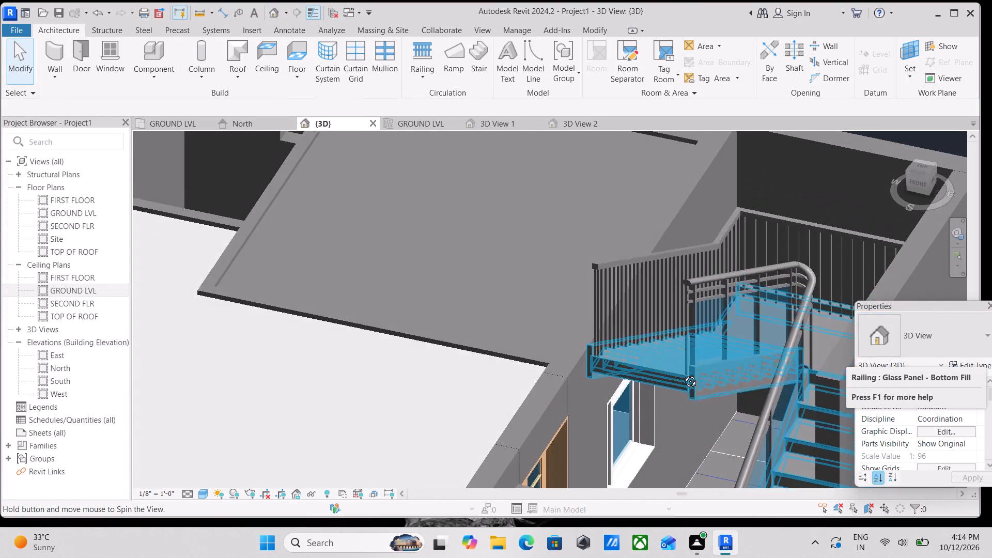
{"action": "middle_click_drag", "start_coordinate": [683, 374], "coordinate": [736, 302], "text": "shift"}
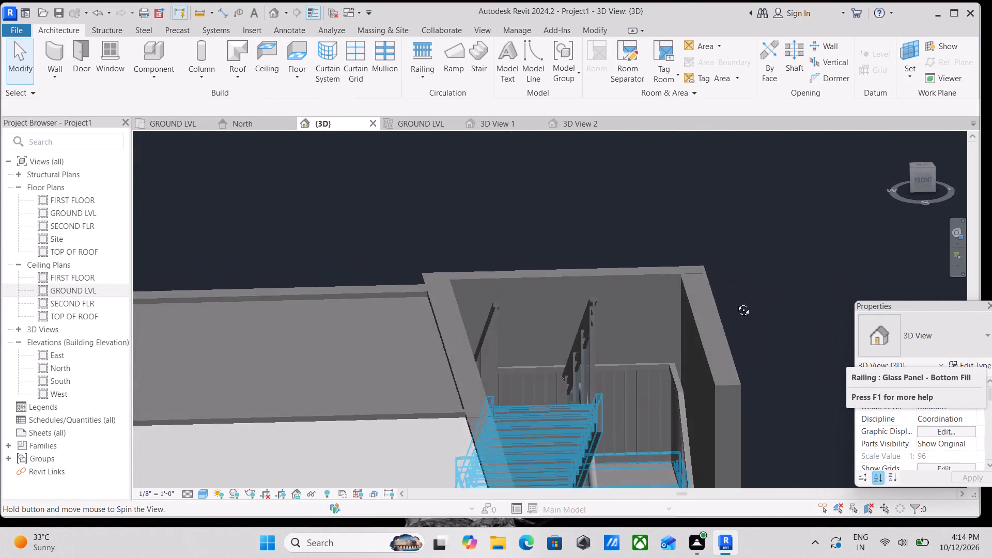
{"action": "middle_click_drag", "start_coordinate": [736, 302], "coordinate": [753, 345], "text": "shift"}
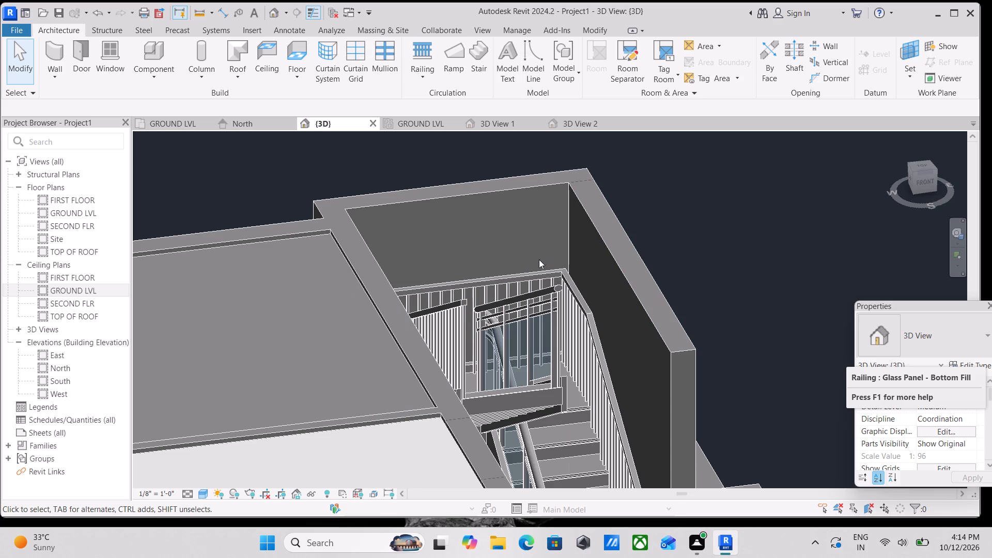
{"action": "left_click", "coordinate": [537, 273]}
{"action": "left_click", "coordinate": [982, 337]}
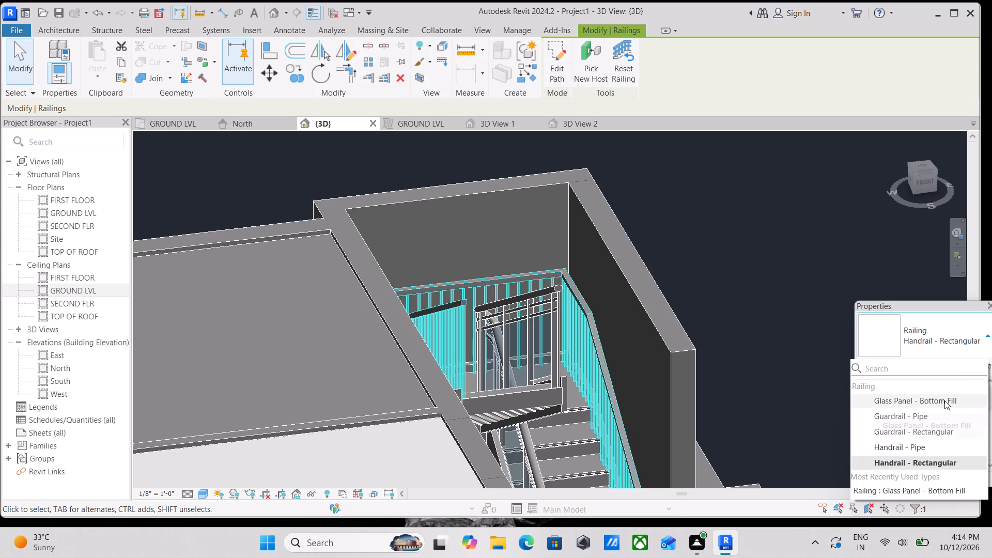
{"action": "left_click", "coordinate": [944, 400]}
{"action": "scroll", "coordinate": [654, 347], "scroll_direction": "down", "scroll_amount": 2}
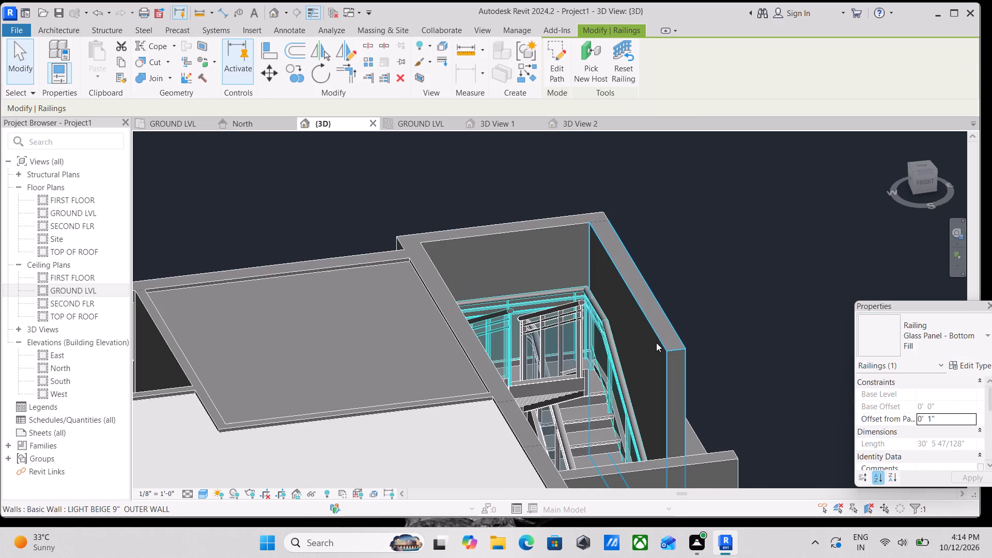
{"action": "key", "text": "Escape"}
Examine the glass-panel stair railings in 3D from above and from the entrance side, against the whole house.
{"action": "scroll", "coordinate": [656, 350], "scroll_direction": "down", "scroll_amount": 1}
{"action": "middle_click_drag", "start_coordinate": [650, 393], "coordinate": [553, 374], "text": "shift"}
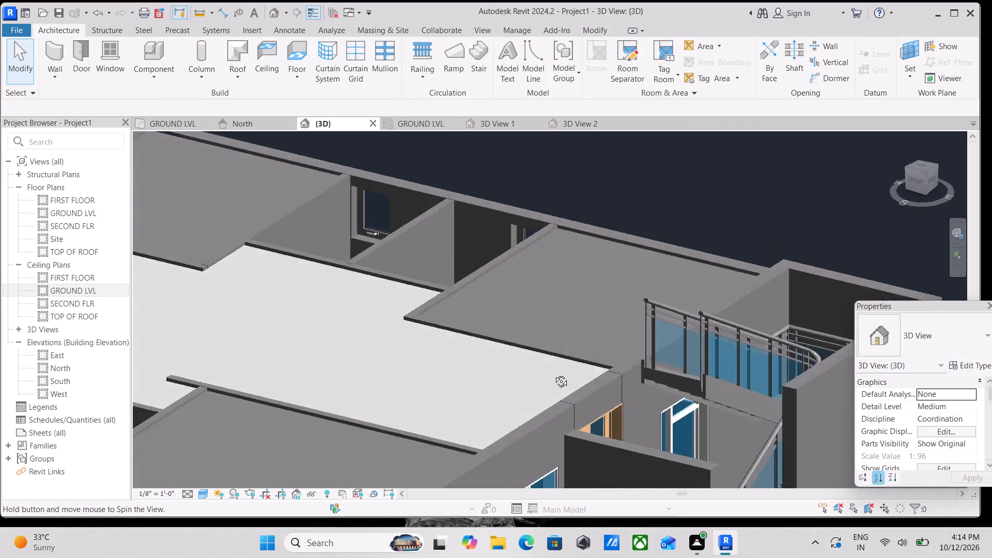
{"action": "middle_click_drag", "start_coordinate": [553, 374], "coordinate": [486, 324], "text": "shift"}
{"action": "scroll", "coordinate": [505, 339], "scroll_direction": "down", "scroll_amount": 4}
{"action": "middle_click_drag", "start_coordinate": [533, 343], "coordinate": [455, 270]}
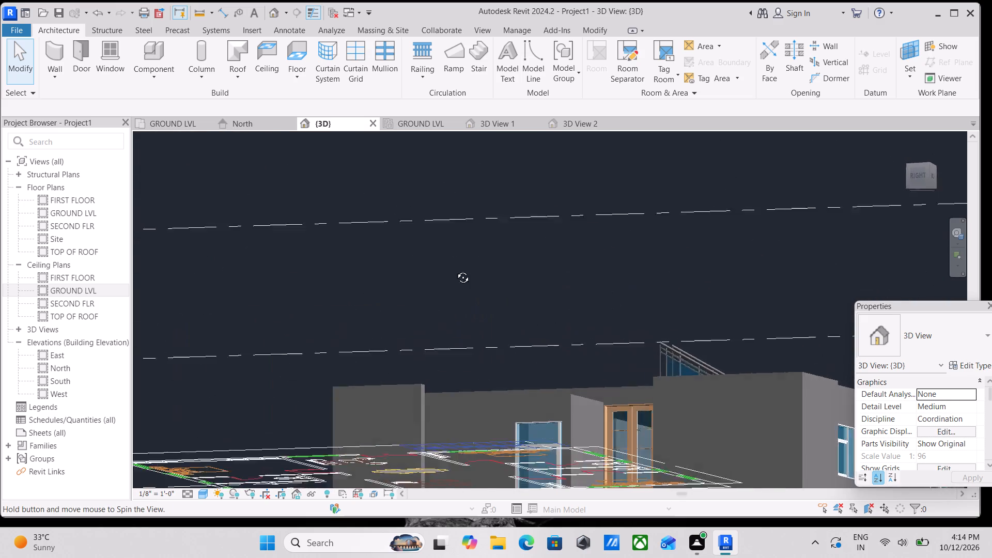
{"action": "middle_click_drag", "start_coordinate": [455, 270], "coordinate": [507, 321]}
{"action": "scroll", "coordinate": [511, 323], "scroll_direction": "down", "scroll_amount": 1}
{"action": "middle_click_drag", "start_coordinate": [511, 323], "coordinate": [468, 323]}
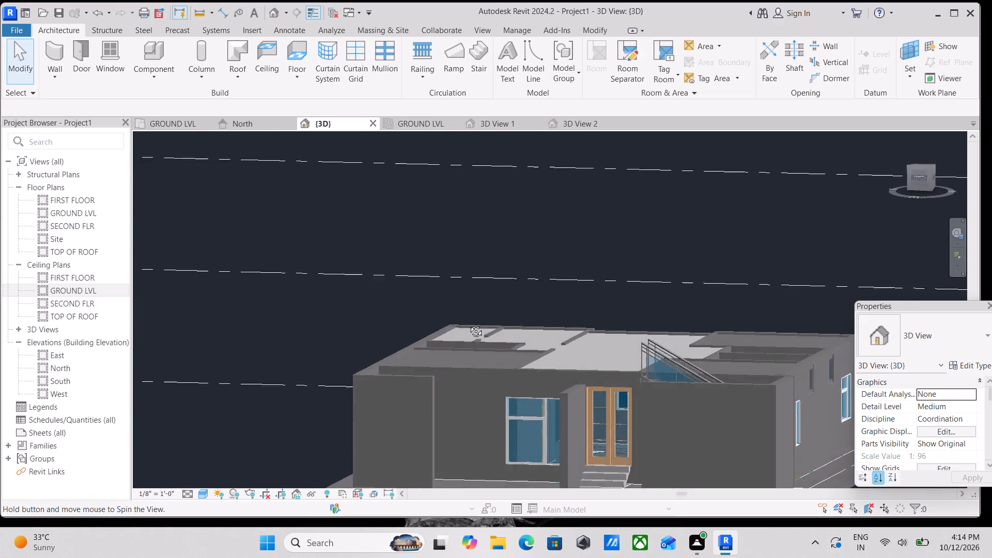
{"action": "middle_click_drag", "start_coordinate": [468, 323], "coordinate": [627, 393]}
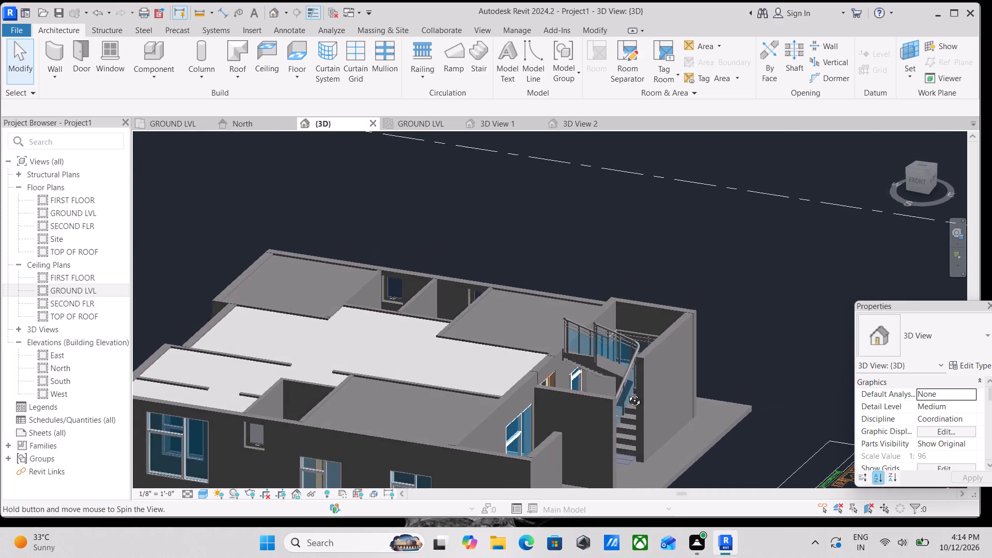
{"action": "middle_click_drag", "start_coordinate": [627, 393], "coordinate": [488, 284]}
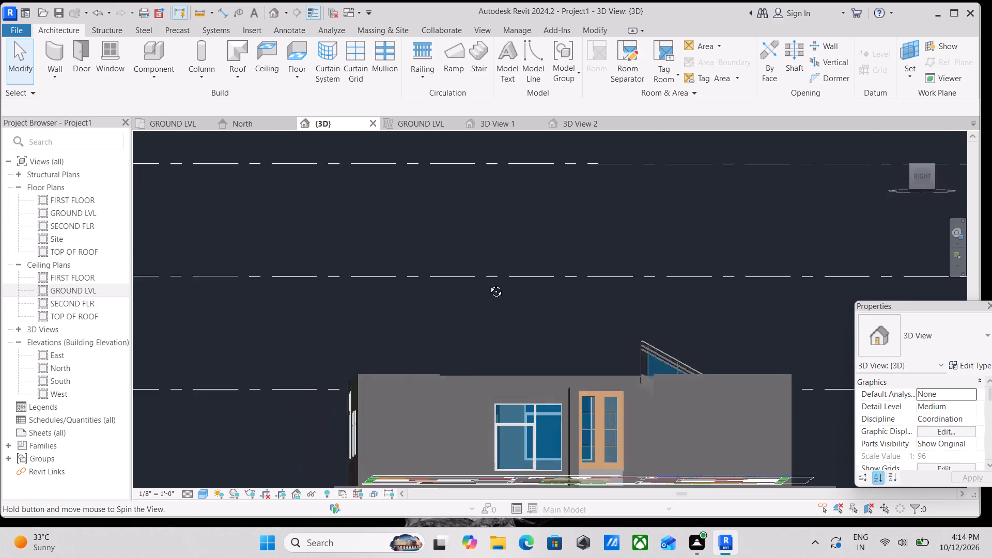
{"action": "middle_click_drag", "start_coordinate": [488, 284], "coordinate": [474, 281]}
{"action": "scroll", "coordinate": [486, 298], "scroll_direction": "down", "scroll_amount": 3}
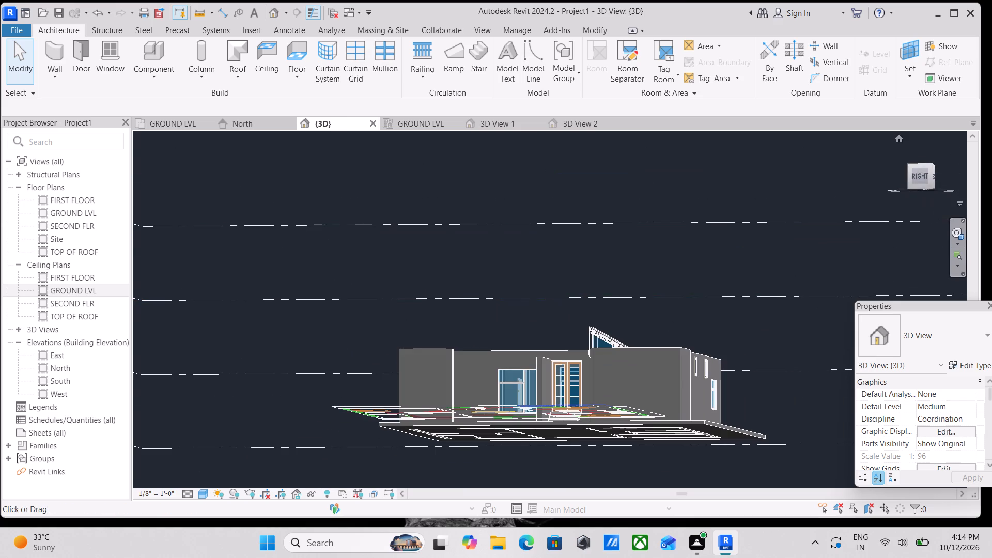
In the straight-on 3D view of the entrance side, select the whole ground storey above the base slab and toggle the two position pins by the staircase.
{"action": "left_click", "coordinate": [917, 176]}
{"action": "scroll", "coordinate": [549, 334], "scroll_direction": "up", "scroll_amount": 4}
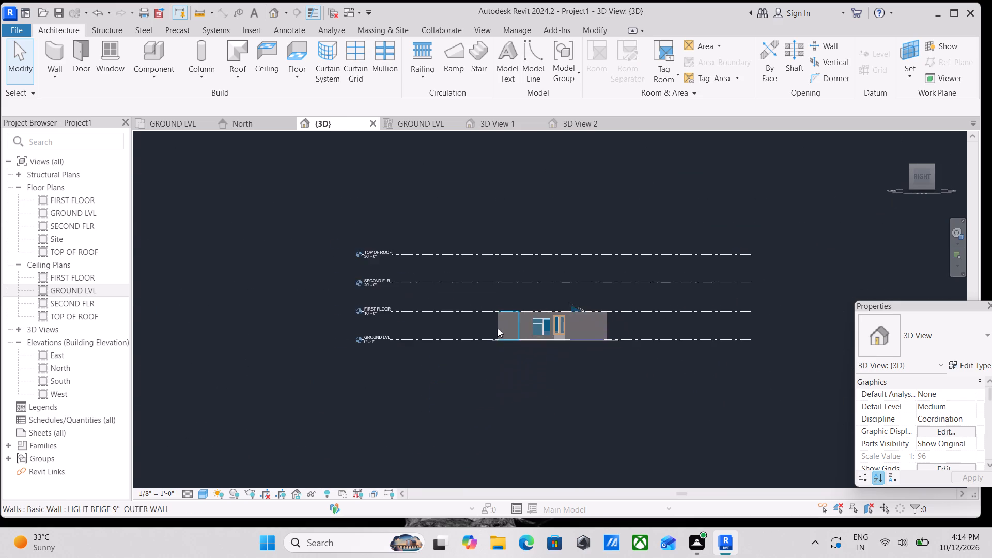
{"action": "scroll", "coordinate": [495, 326], "scroll_direction": "up", "scroll_amount": 9}
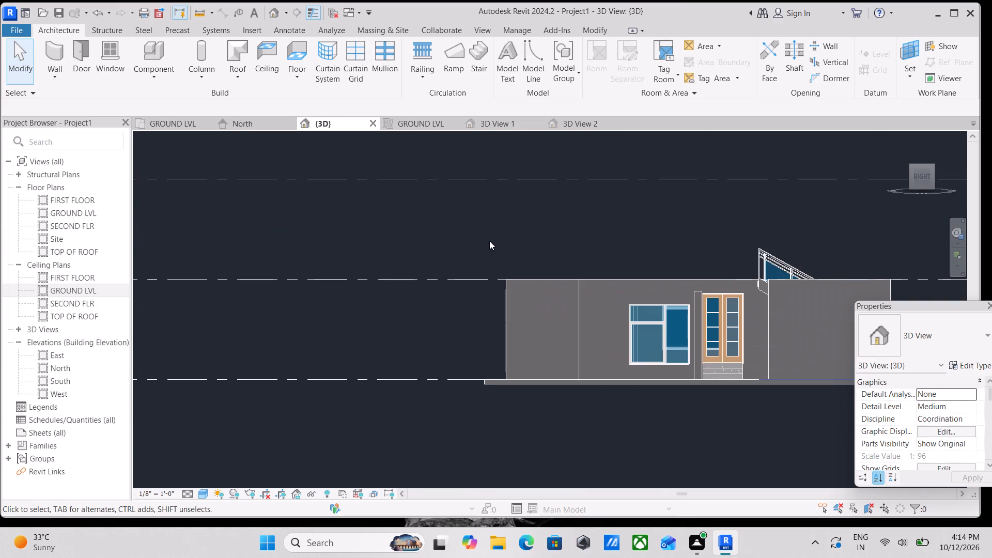
{"action": "left_click_drag", "start_coordinate": [489, 241], "coordinate": [675, 381]}
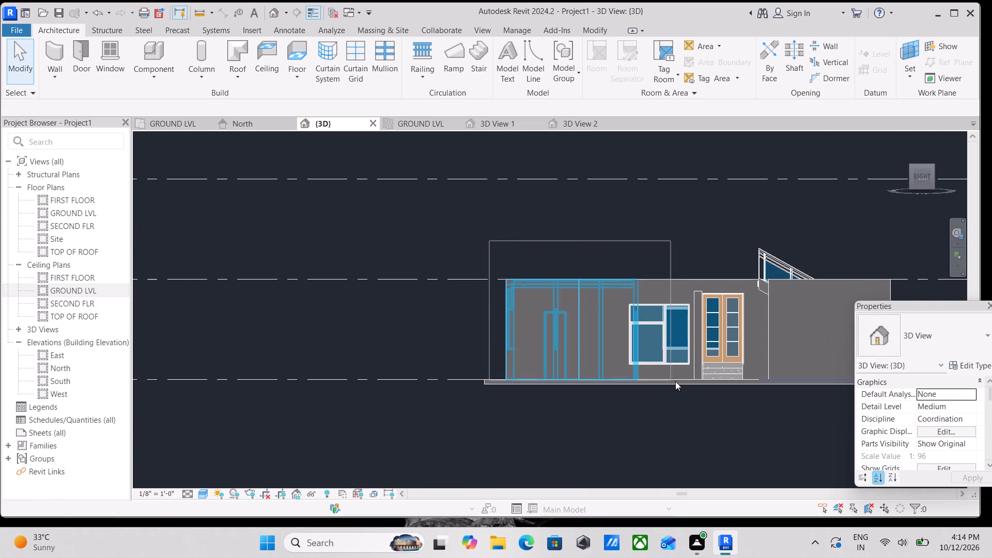
{"action": "left_click_drag", "start_coordinate": [675, 381], "coordinate": [900, 382]}
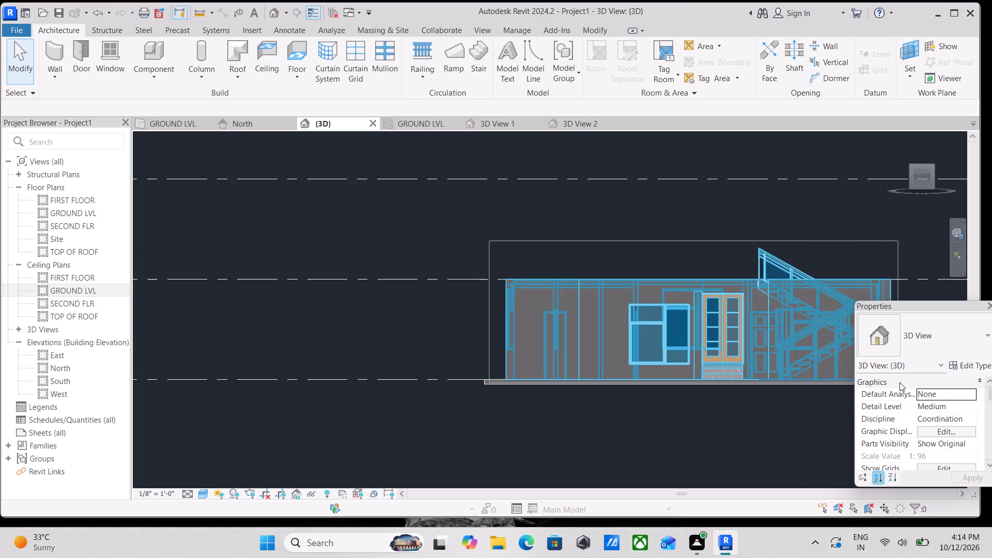
{"action": "left_click_drag", "start_coordinate": [900, 382], "coordinate": [912, 383]}
{"action": "scroll", "coordinate": [409, 316], "scroll_direction": "up", "scroll_amount": 1}
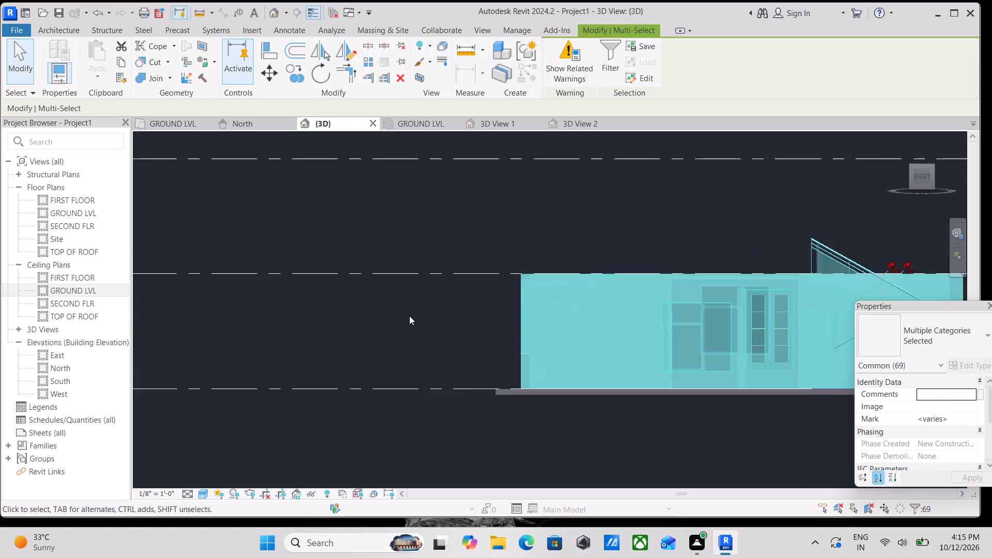
{"action": "scroll", "coordinate": [409, 316], "scroll_direction": "up", "scroll_amount": 1}
{"action": "scroll", "coordinate": [413, 314], "scroll_direction": "down", "scroll_amount": 2}
{"action": "middle_click_drag", "start_coordinate": [414, 313], "coordinate": [324, 295]}
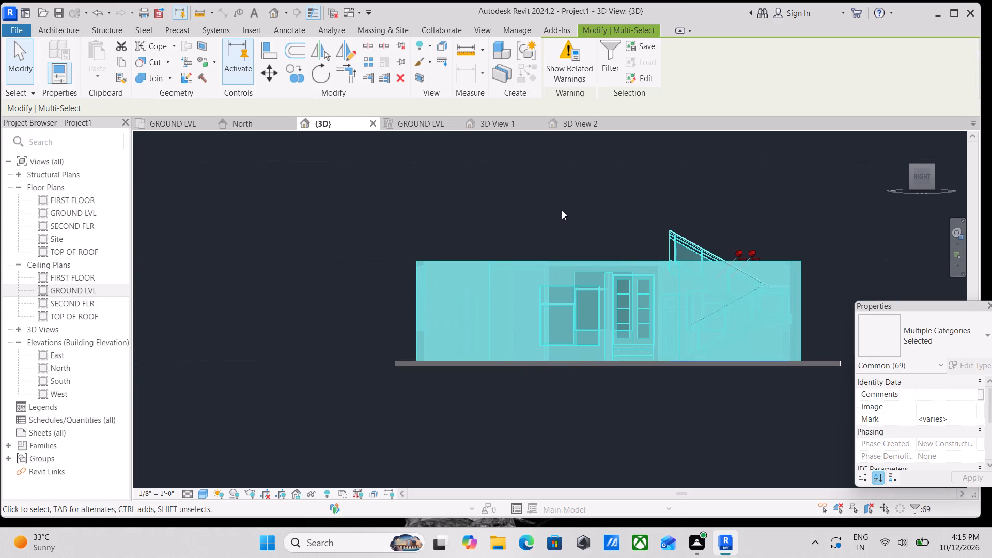
{"action": "scroll", "coordinate": [556, 213], "scroll_direction": "up", "scroll_amount": 4}
{"action": "scroll", "coordinate": [544, 224], "scroll_direction": "down", "scroll_amount": 3}
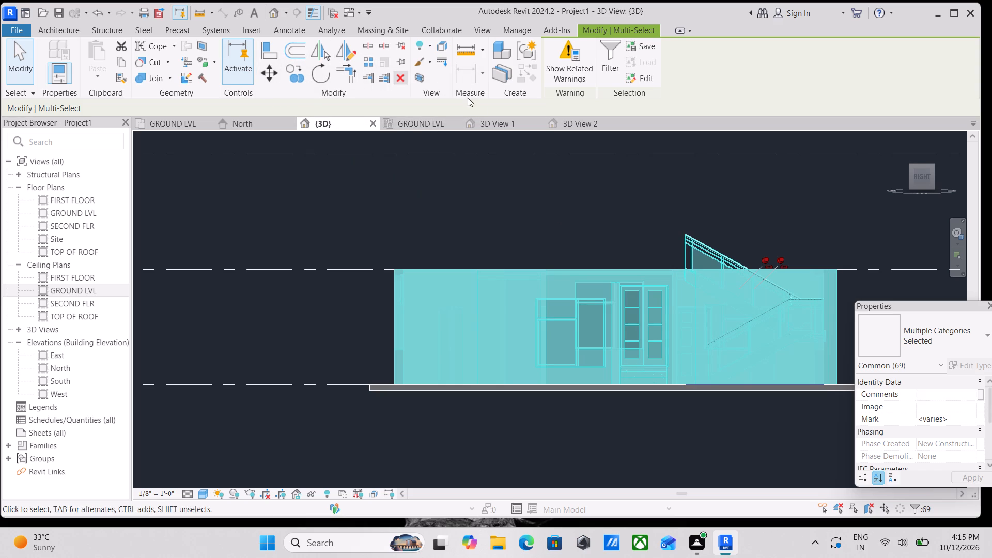
{"action": "scroll", "coordinate": [801, 260], "scroll_direction": "up", "scroll_amount": 3}
{"action": "scroll", "coordinate": [759, 266], "scroll_direction": "up", "scroll_amount": 8}
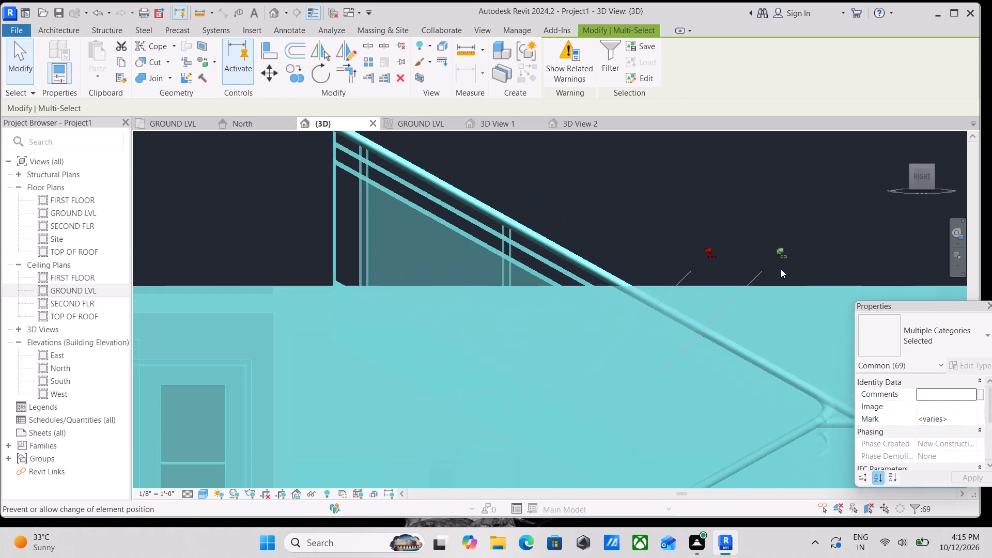
{"action": "scroll", "coordinate": [786, 259], "scroll_direction": "up", "scroll_amount": 3}
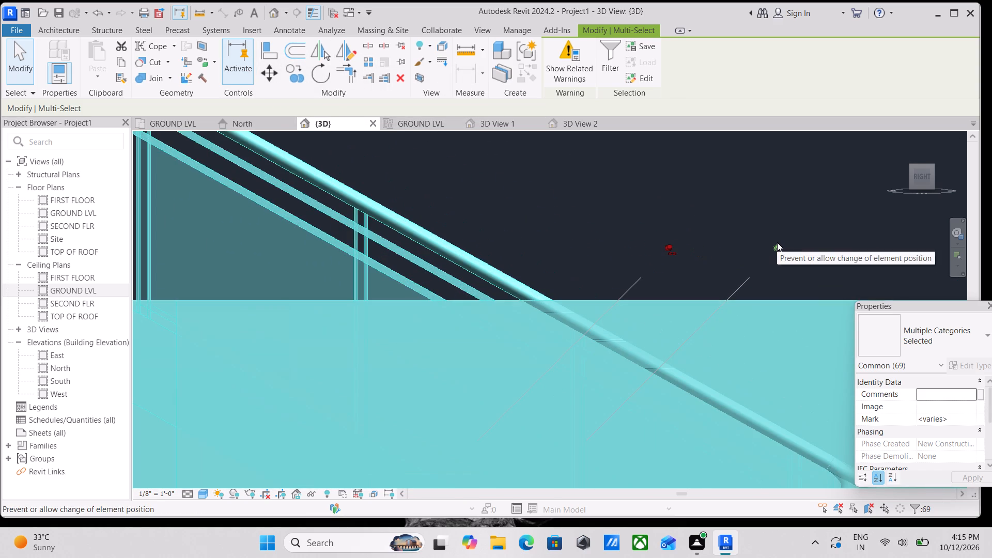
{"action": "left_click", "coordinate": [777, 246]}
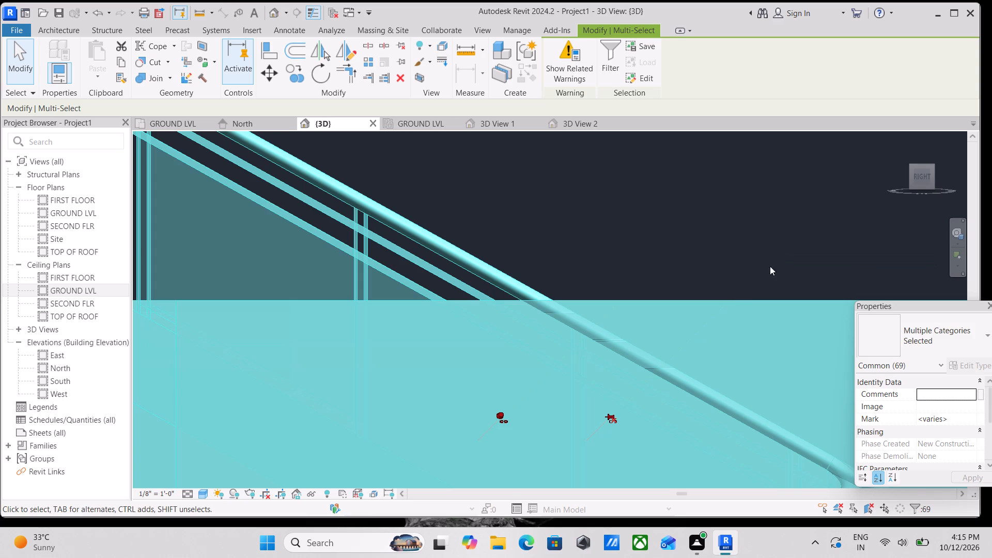
{"action": "left_click", "coordinate": [502, 411]}
Copy the selected ground-storey elements and paste them aligned to the FIRST FLOOR level.
{"action": "scroll", "coordinate": [541, 364], "scroll_direction": "down", "scroll_amount": 14}
{"action": "scroll", "coordinate": [600, 255], "scroll_direction": "down", "scroll_amount": 2}
{"action": "middle_click_drag", "start_coordinate": [600, 255], "coordinate": [685, 262]}
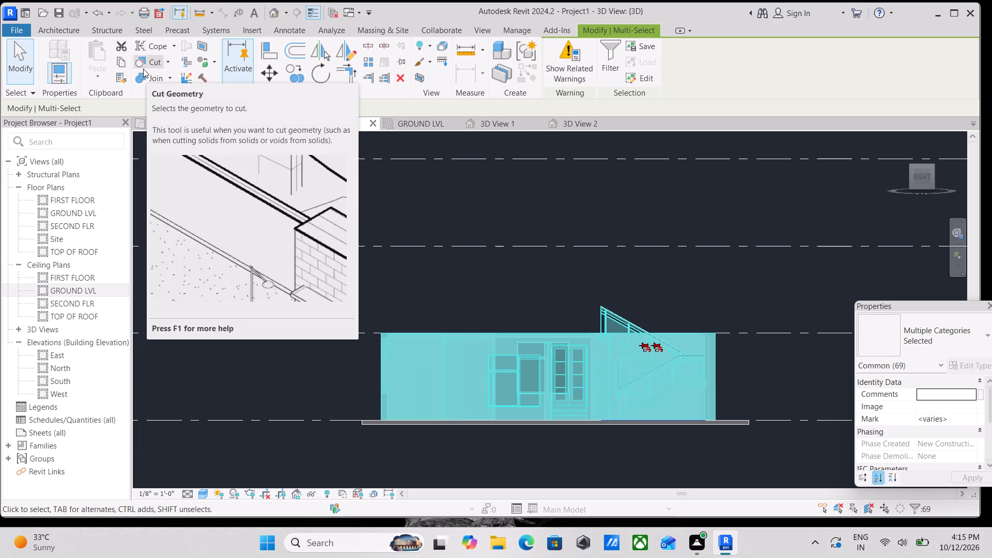
{"action": "left_click", "coordinate": [118, 58]}
{"action": "left_click", "coordinate": [102, 77]}
{"action": "left_click", "coordinate": [128, 125]}
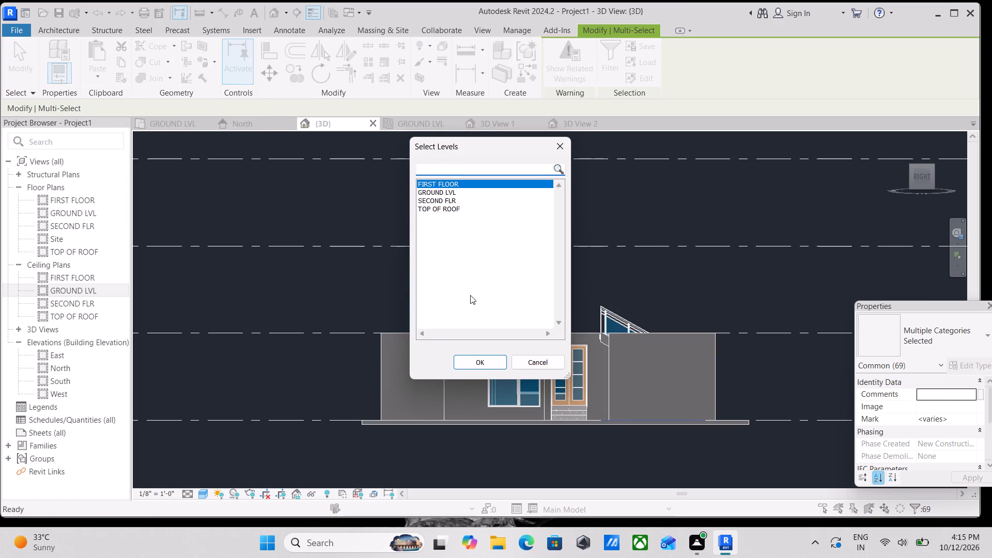
{"action": "left_click", "coordinate": [492, 363]}
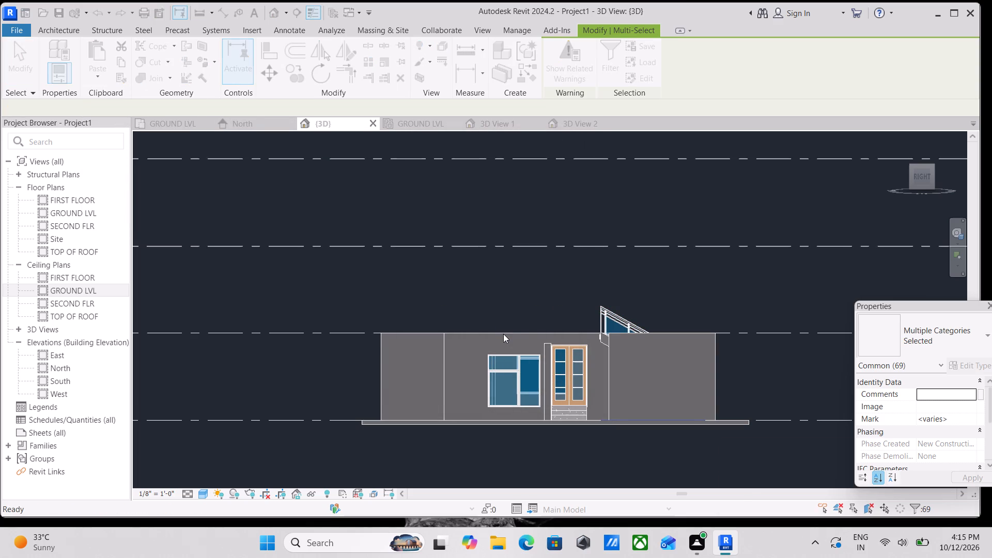
{"action": "scroll", "coordinate": [498, 330], "scroll_direction": "down", "scroll_amount": 3}
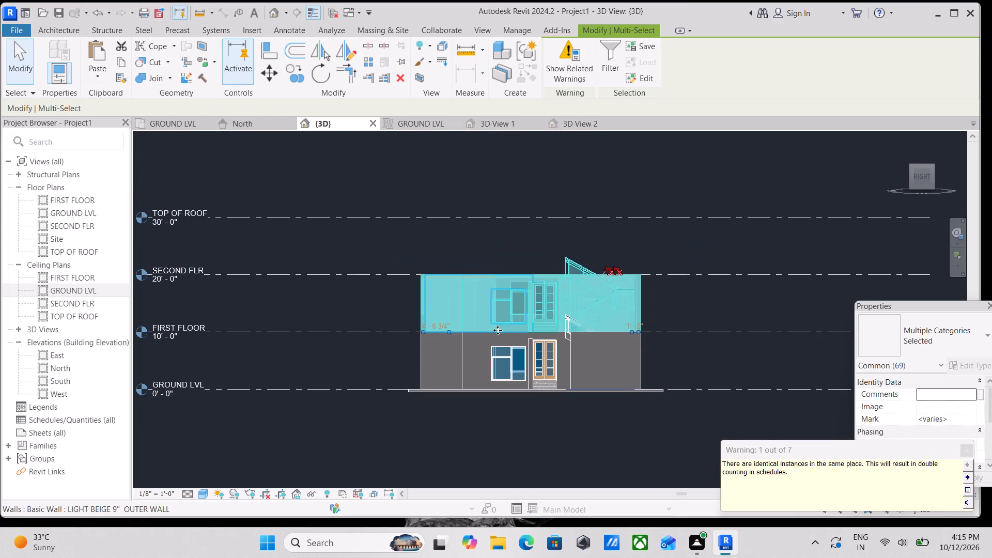
{"action": "key", "text": "Escape"}
Examine the copied first-floor storey in 3D from above, the window side and the entrance side.
{"action": "scroll", "coordinate": [515, 328], "scroll_direction": "down", "scroll_amount": 1}
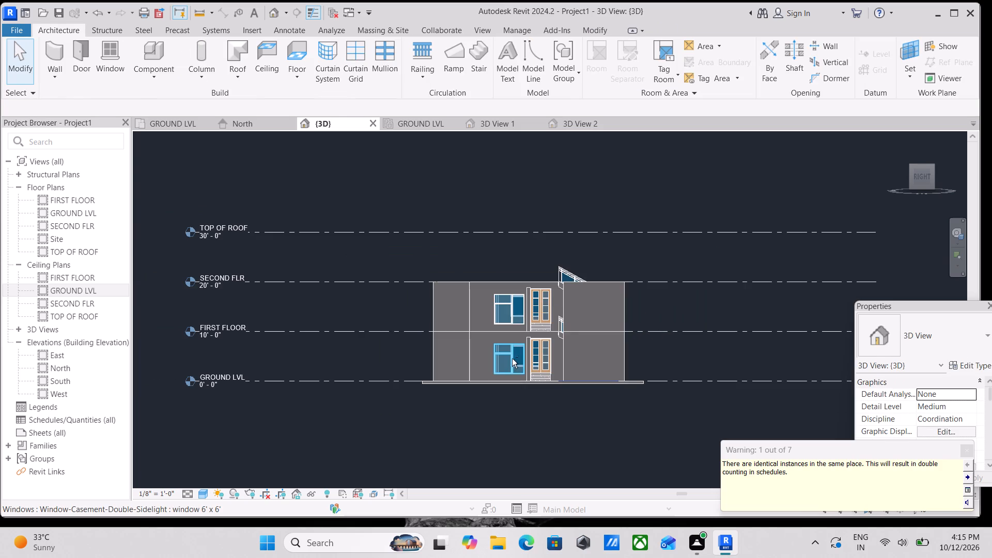
{"action": "middle_click_drag", "start_coordinate": [512, 359], "coordinate": [602, 429], "text": "shift"}
{"action": "middle_click_drag", "start_coordinate": [528, 357], "coordinate": [611, 451]}
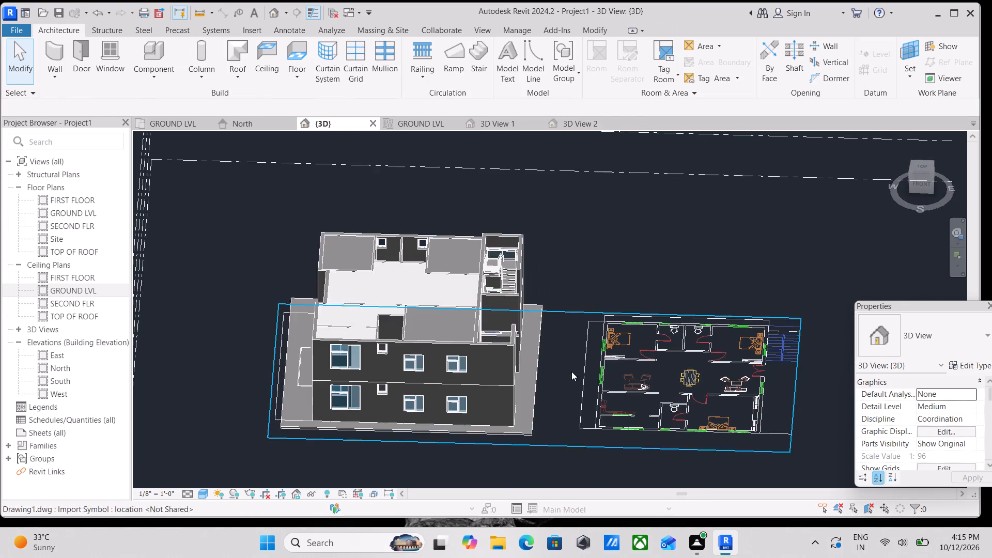
{"action": "middle_click_drag", "start_coordinate": [544, 317], "coordinate": [368, 226]}
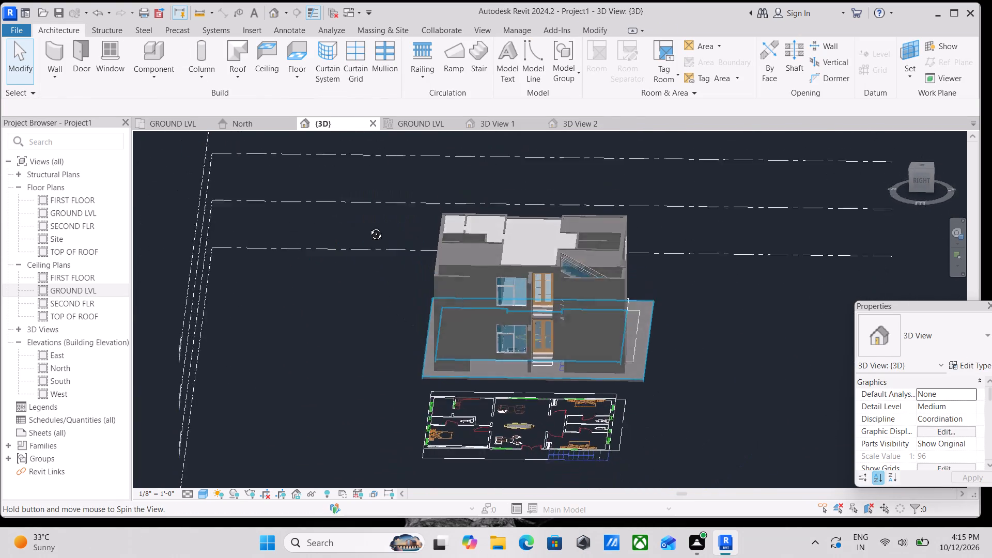
{"action": "middle_click_drag", "start_coordinate": [368, 226], "coordinate": [385, 210]}
{"action": "middle_click_drag", "start_coordinate": [526, 362], "coordinate": [633, 491], "text": "shift"}
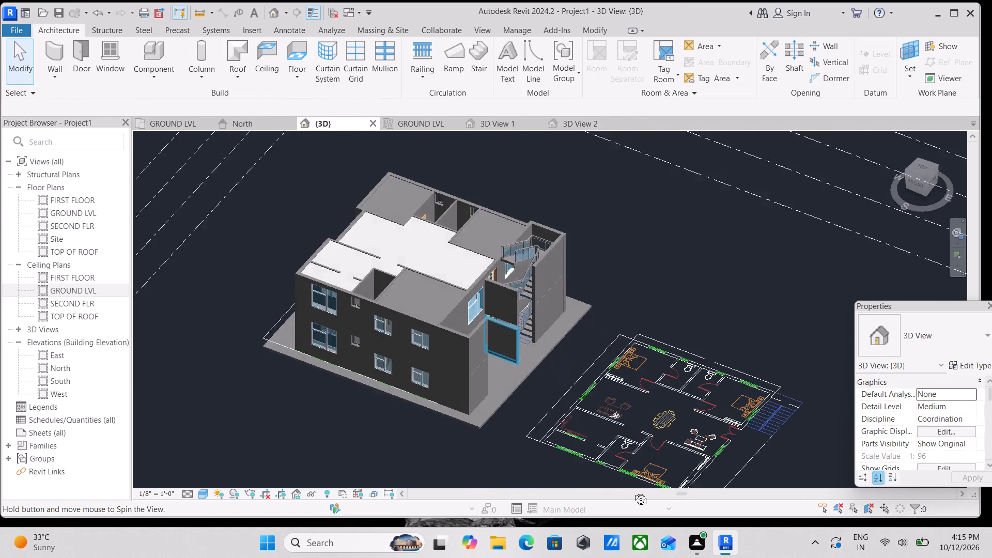
{"action": "middle_click_drag", "start_coordinate": [633, 491], "coordinate": [633, 491], "text": "shift"}
{"action": "middle_click_drag", "start_coordinate": [532, 334], "coordinate": [597, 453]}
{"action": "scroll", "coordinate": [512, 293], "scroll_direction": "up", "scroll_amount": 3}
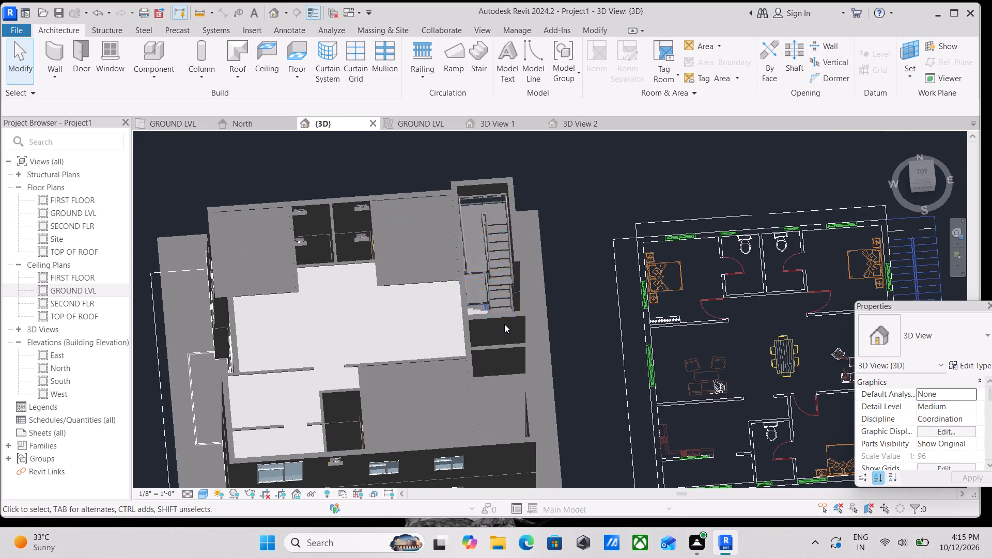
{"action": "scroll", "coordinate": [506, 325], "scroll_direction": "up", "scroll_amount": 3}
{"action": "middle_click_drag", "start_coordinate": [512, 271], "coordinate": [402, 331], "text": "shift"}
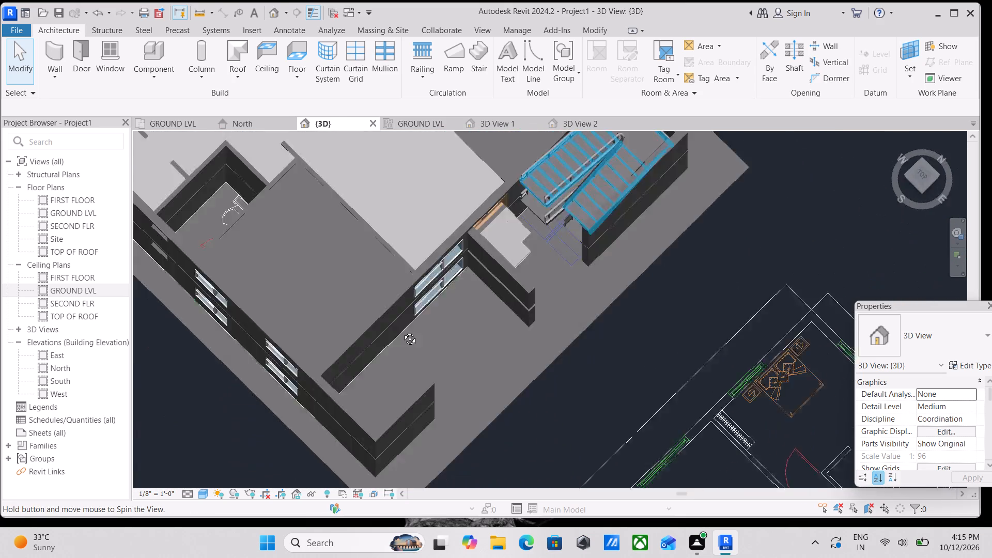
{"action": "middle_click_drag", "start_coordinate": [402, 331], "coordinate": [313, 190], "text": "shift"}
{"action": "middle_click_drag", "start_coordinate": [420, 261], "coordinate": [452, 208], "text": "shift"}
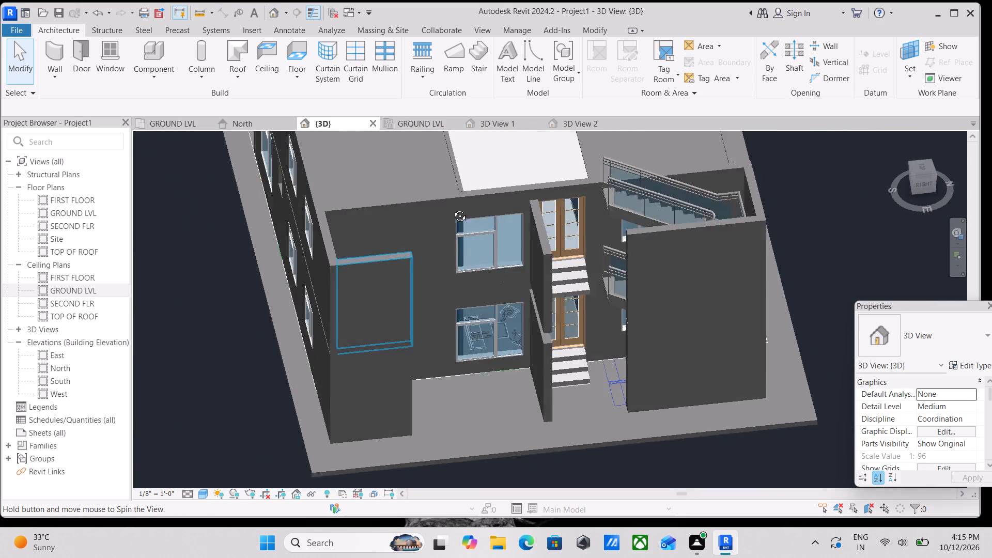
{"action": "middle_click_drag", "start_coordinate": [452, 208], "coordinate": [489, 164], "text": "shift"}
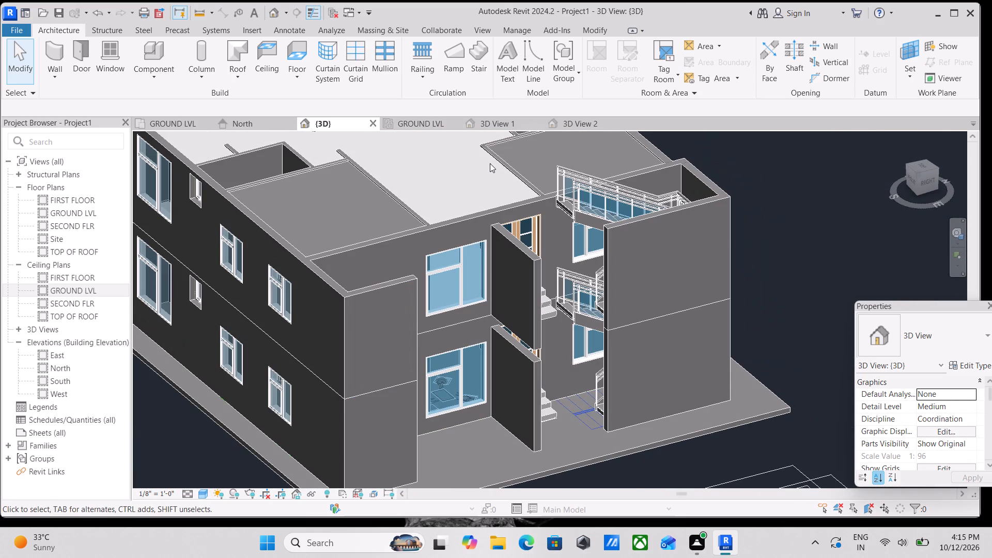
Delete the copied cast-in-place entrance steps below the first-floor double main door.
{"action": "middle_click_drag", "start_coordinate": [476, 316], "coordinate": [395, 267], "text": "shift"}
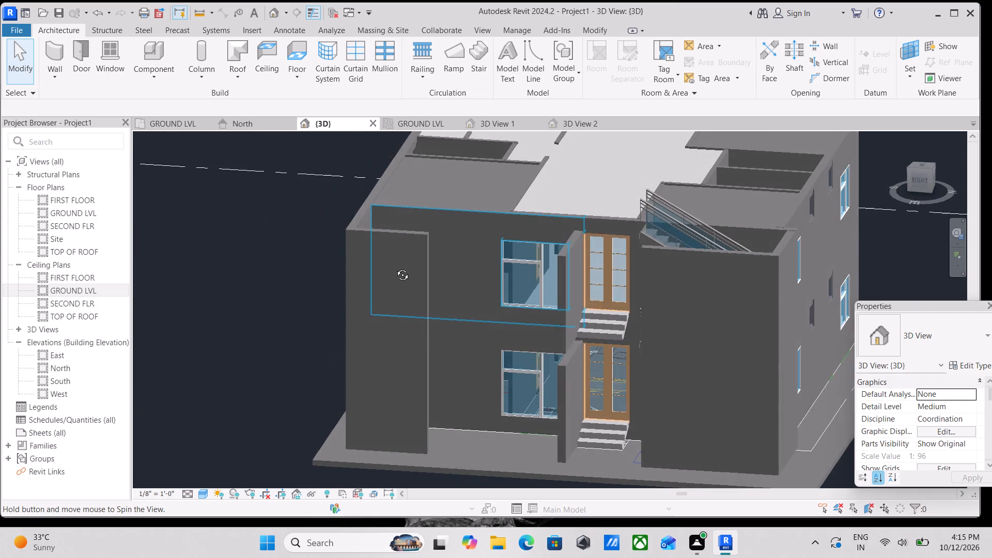
{"action": "middle_click_drag", "start_coordinate": [395, 267], "coordinate": [440, 338], "text": "shift"}
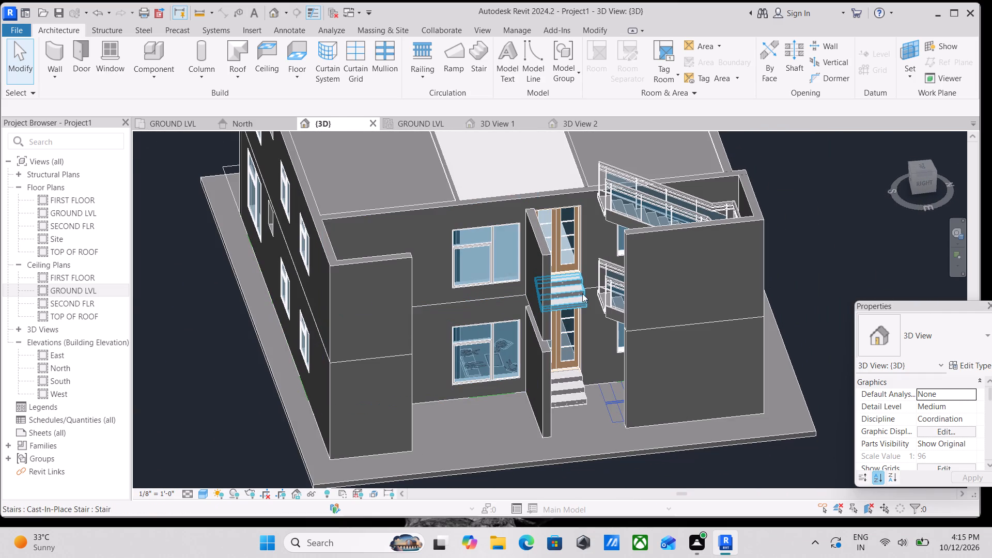
{"action": "left_click", "coordinate": [583, 296]}
{"action": "right_click", "coordinate": [583, 296]}
{"action": "left_click", "coordinate": [632, 329]}
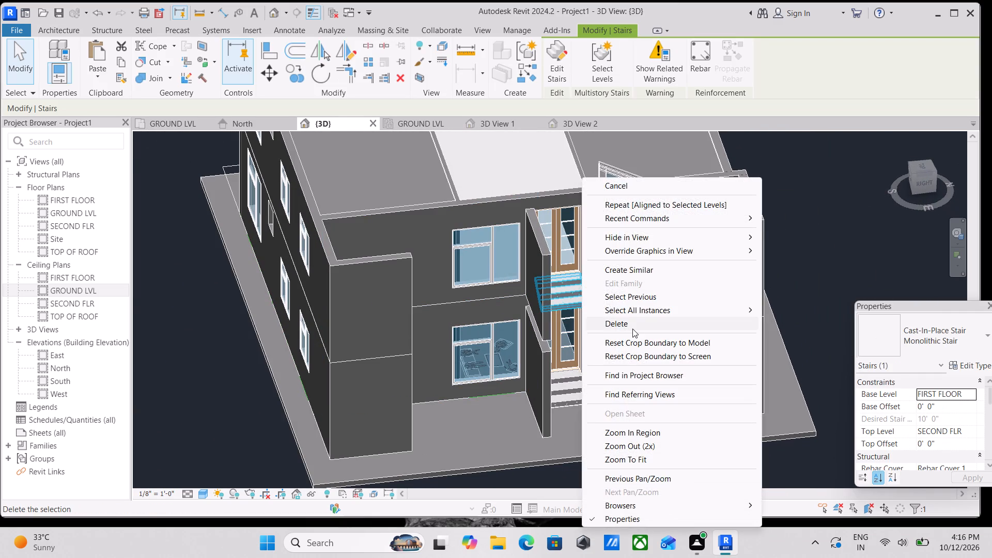
Examine the first-floor main door and entrance facade in 3D with the copied steps removed.
{"action": "scroll", "coordinate": [575, 274], "scroll_direction": "down", "scroll_amount": 3}
{"action": "scroll", "coordinate": [576, 279], "scroll_direction": "up", "scroll_amount": 2}
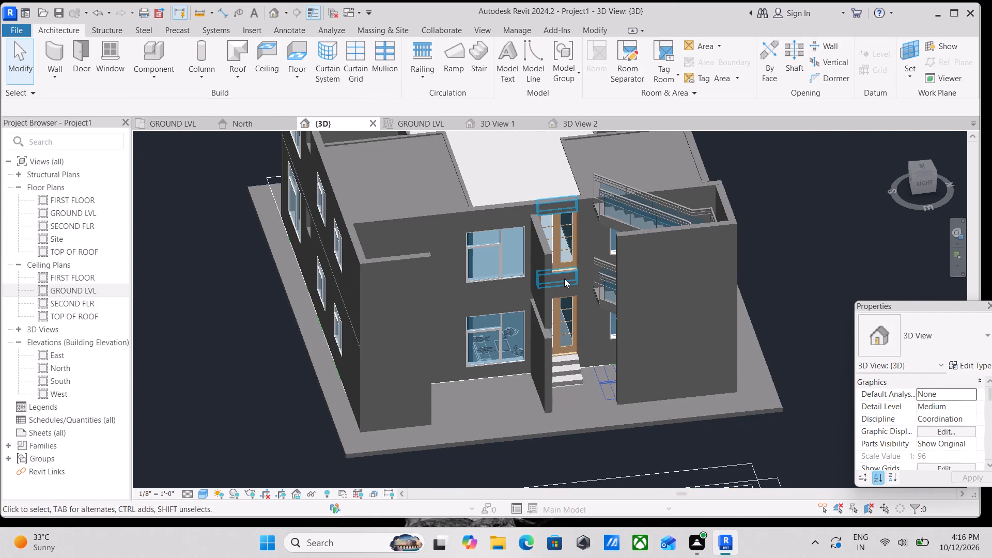
{"action": "scroll", "coordinate": [540, 273], "scroll_direction": "down", "scroll_amount": 1}
{"action": "scroll", "coordinate": [601, 230], "scroll_direction": "up", "scroll_amount": 2}
{"action": "scroll", "coordinate": [554, 235], "scroll_direction": "down", "scroll_amount": 4}
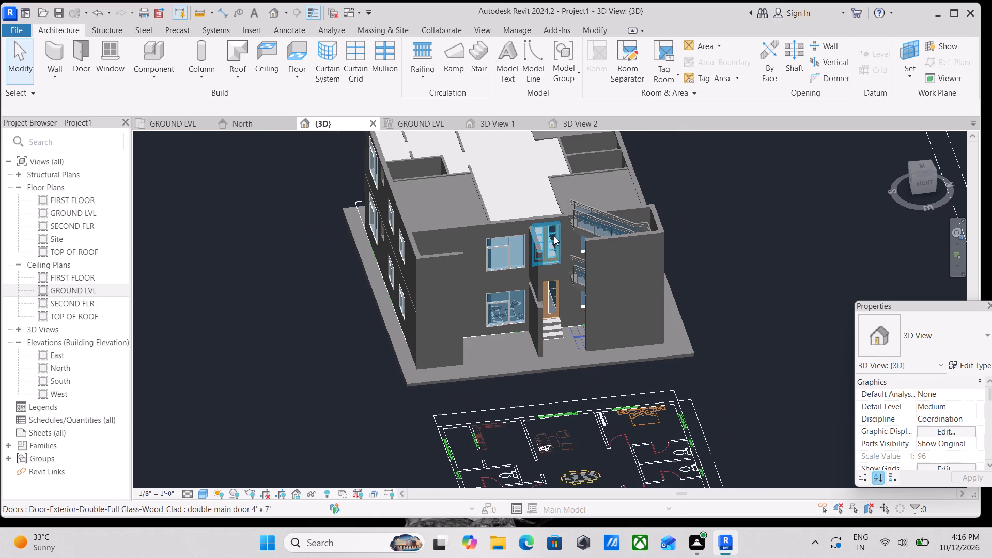
{"action": "scroll", "coordinate": [536, 265], "scroll_direction": "up", "scroll_amount": 4}
{"action": "scroll", "coordinate": [469, 260], "scroll_direction": "up", "scroll_amount": 3}
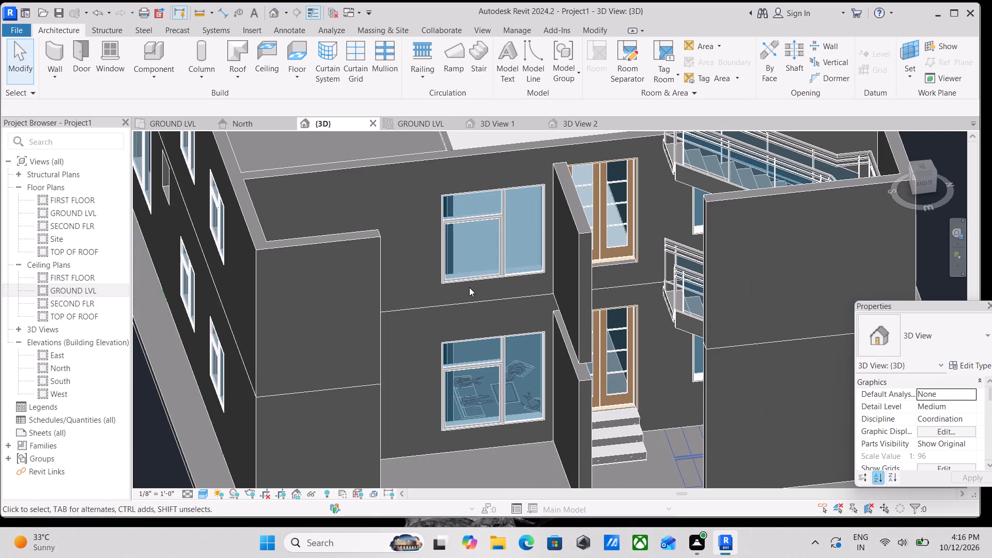
{"action": "key", "text": "Escape"}
{"action": "scroll", "coordinate": [485, 287], "scroll_direction": "down", "scroll_amount": 2}
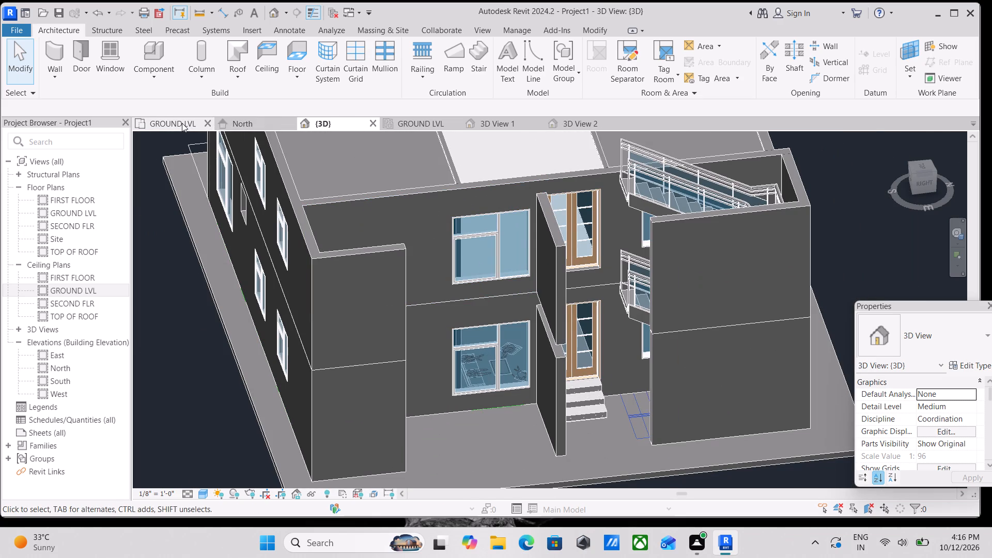
Open the FIRST FLOOR ceiling plan and examine the copied storey's walls, doors and stairwell.
{"action": "left_click", "coordinate": [182, 123]}
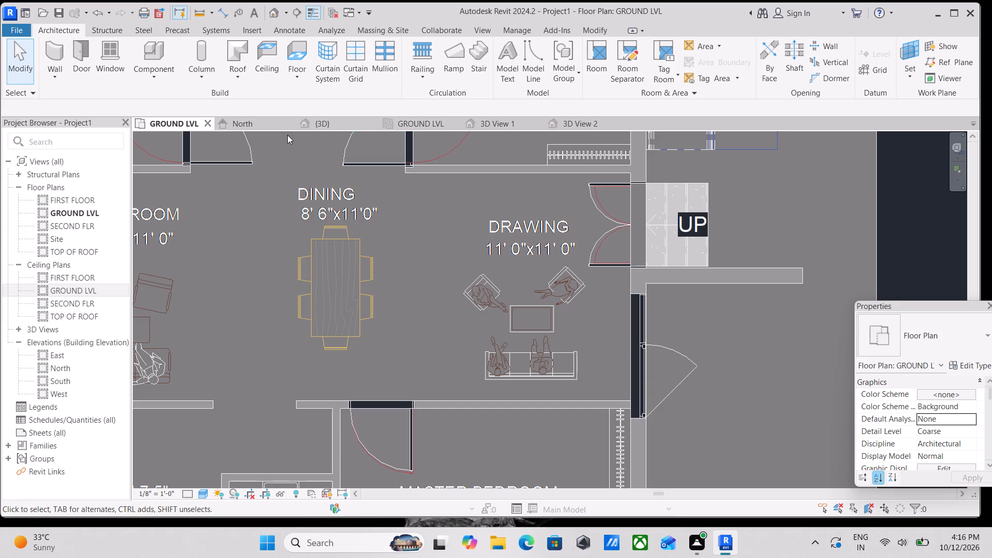
{"action": "double_click", "coordinate": [81, 278]}
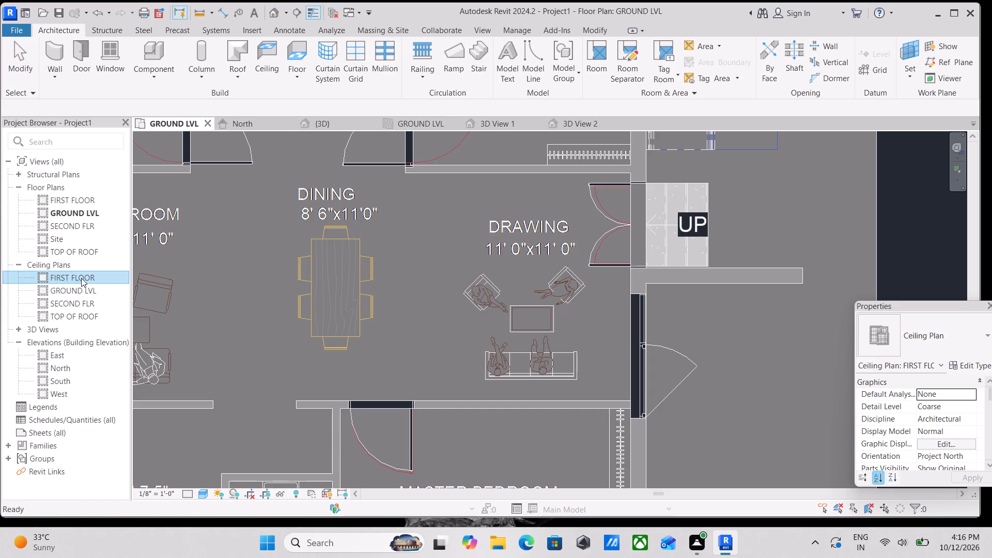
{"action": "scroll", "coordinate": [281, 282], "scroll_direction": "down", "scroll_amount": 5}
{"action": "scroll", "coordinate": [400, 285], "scroll_direction": "down", "scroll_amount": 3}
{"action": "middle_click_drag", "start_coordinate": [400, 285], "coordinate": [431, 280]}
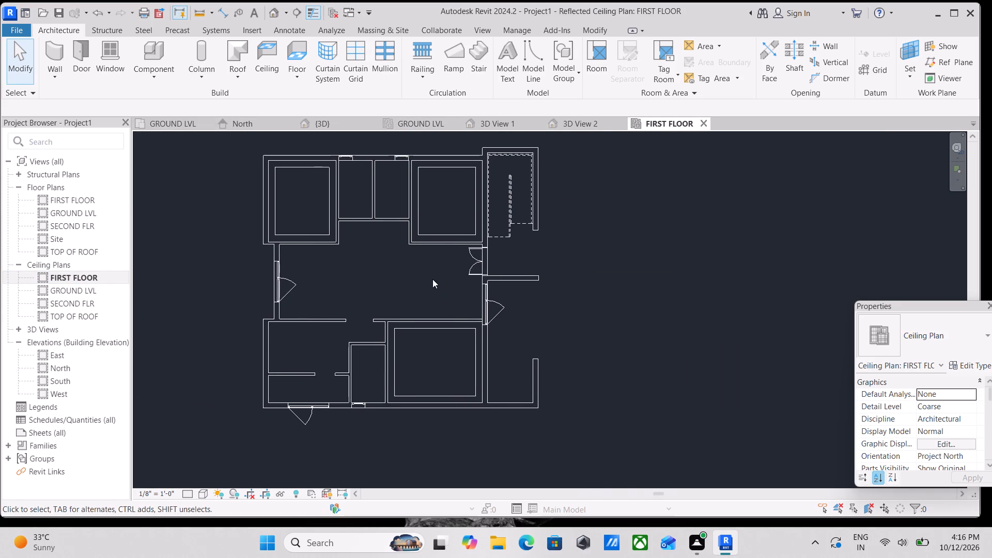
{"action": "middle_click_drag", "start_coordinate": [353, 238], "coordinate": [384, 271]}
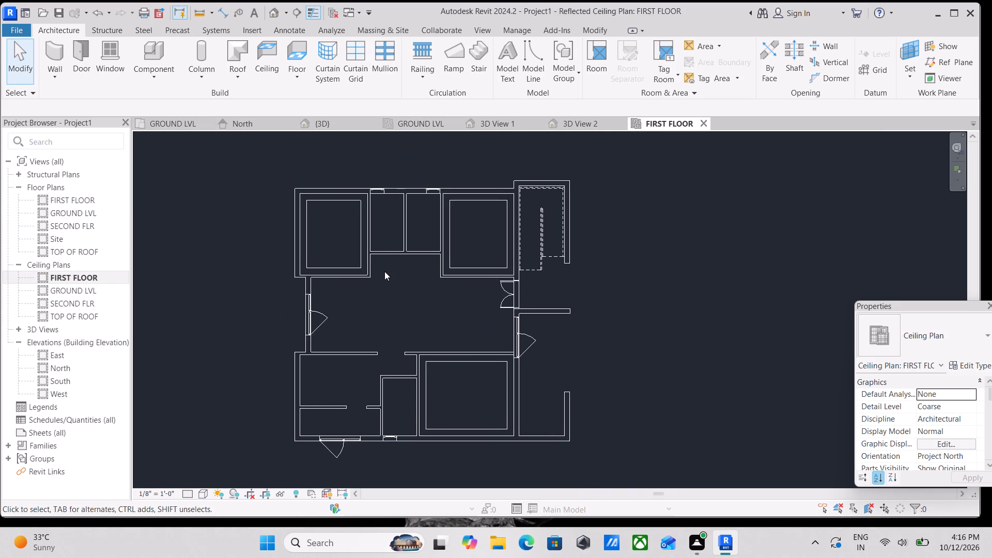
{"action": "scroll", "coordinate": [399, 298], "scroll_direction": "up", "scroll_amount": 3}
{"action": "scroll", "coordinate": [402, 291], "scroll_direction": "down", "scroll_amount": 2}
{"action": "middle_click_drag", "start_coordinate": [402, 291], "coordinate": [413, 304]}
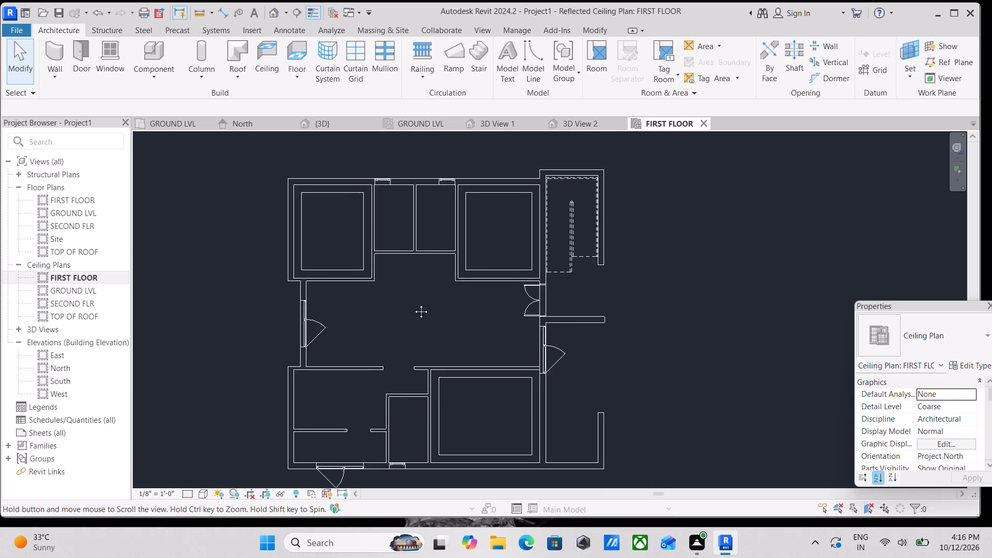
{"action": "middle_click_drag", "start_coordinate": [413, 304], "coordinate": [415, 307]}
{"action": "scroll", "coordinate": [415, 307], "scroll_direction": "up", "scroll_amount": 1}
{"action": "scroll", "coordinate": [400, 294], "scroll_direction": "down", "scroll_amount": 2}
{"action": "middle_click_drag", "start_coordinate": [400, 294], "coordinate": [400, 300]}
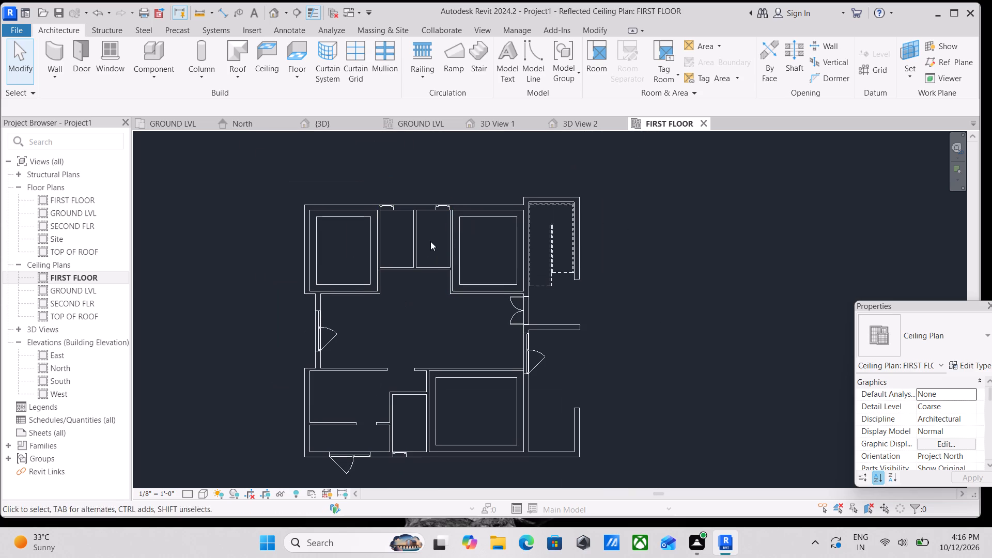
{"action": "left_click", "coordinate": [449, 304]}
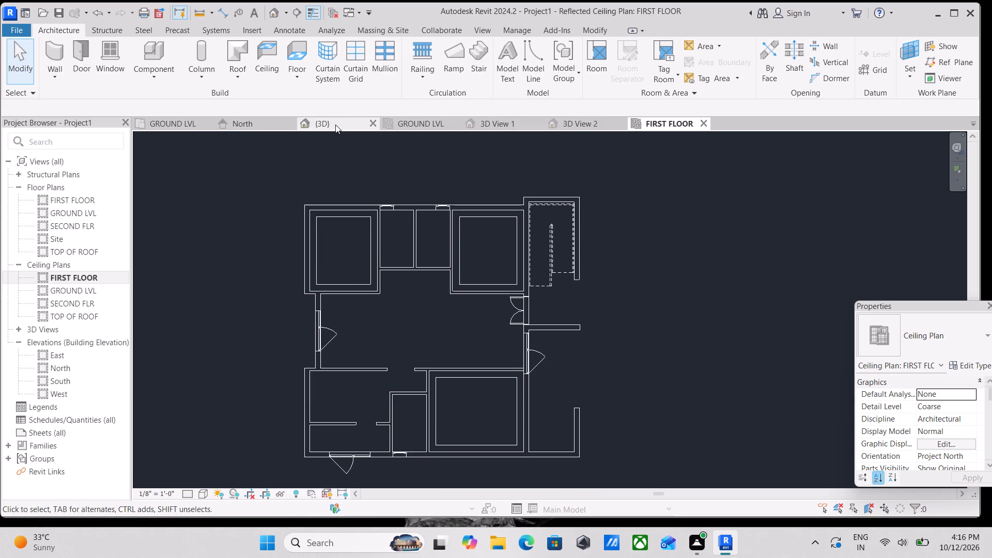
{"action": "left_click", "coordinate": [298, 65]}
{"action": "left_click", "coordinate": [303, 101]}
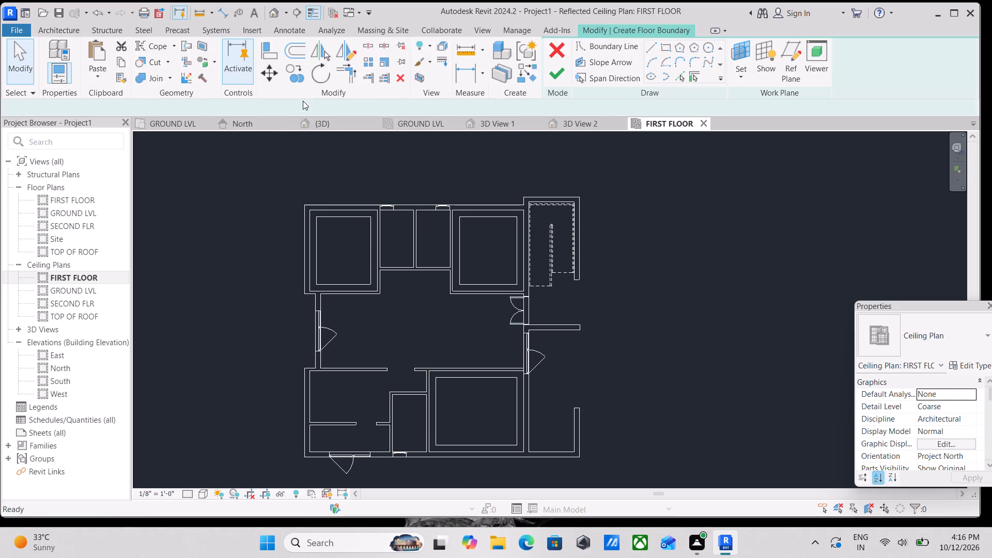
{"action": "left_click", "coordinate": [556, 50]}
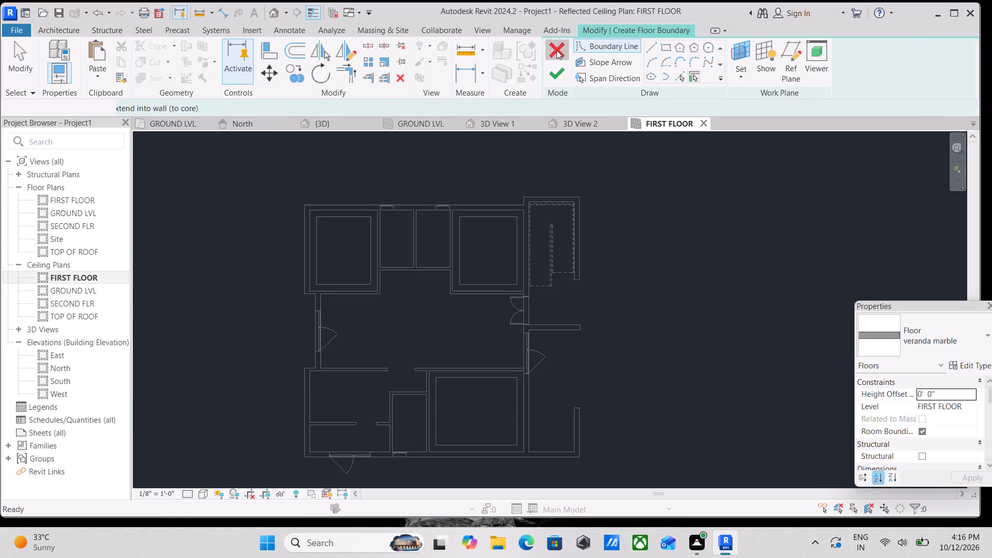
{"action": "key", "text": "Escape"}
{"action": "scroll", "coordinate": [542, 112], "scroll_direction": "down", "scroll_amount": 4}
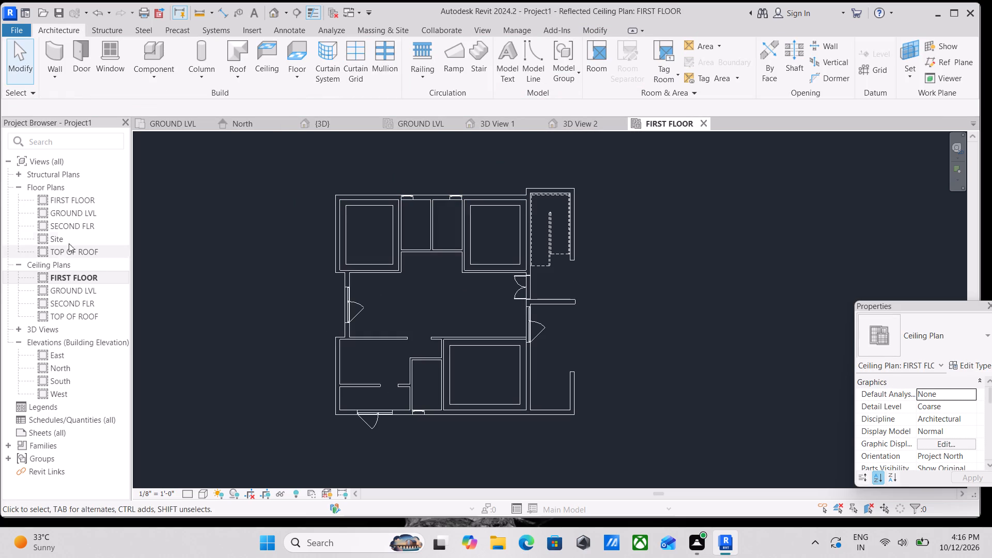
Open the FIRST FLOOR floor plan and set its visual style to Shaded.
{"action": "left_click", "coordinate": [63, 198]}
{"action": "double_click", "coordinate": [68, 210]}
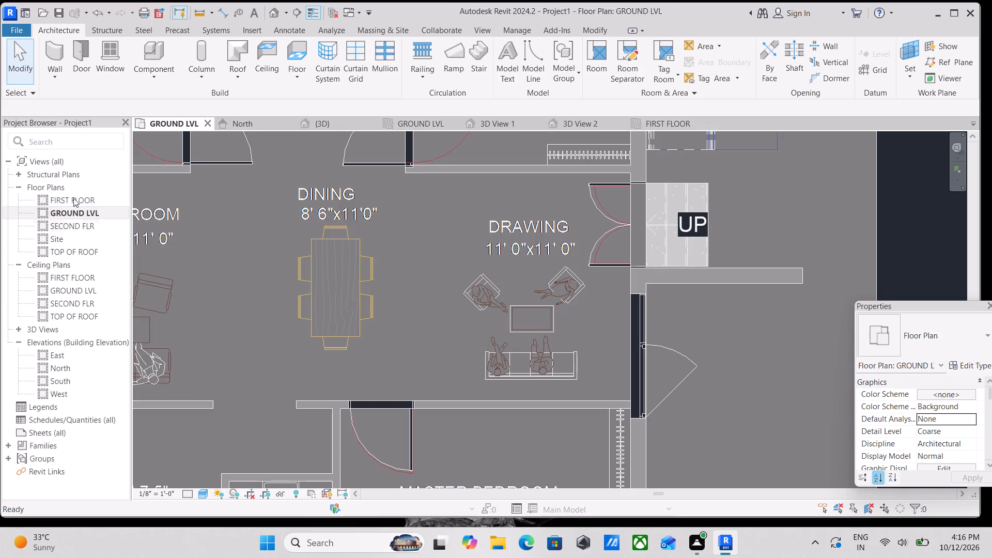
{"action": "double_click", "coordinate": [73, 199]}
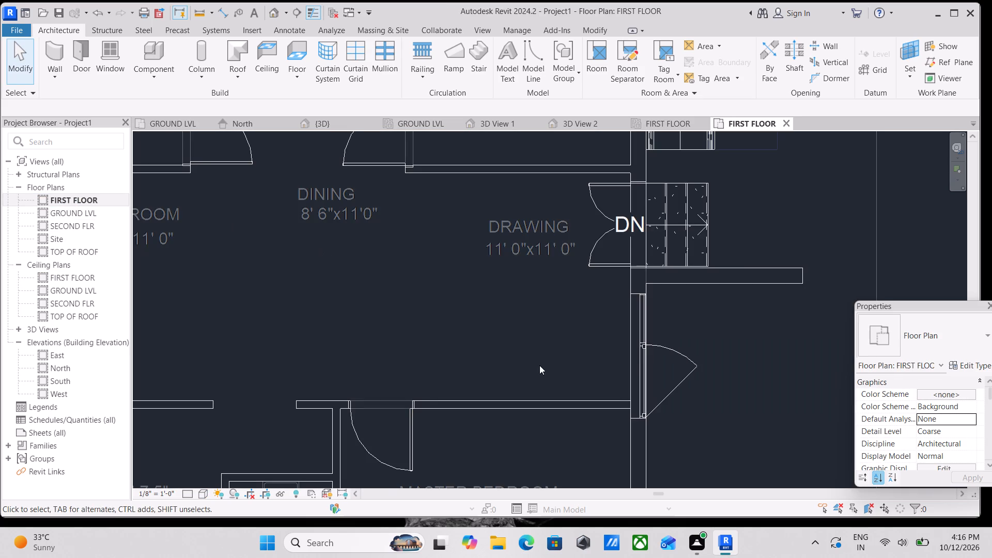
{"action": "scroll", "coordinate": [543, 367], "scroll_direction": "down", "scroll_amount": 2}
{"action": "left_click_drag", "start_coordinate": [553, 306], "coordinate": [444, 268]}
{"action": "scroll", "coordinate": [439, 400], "scroll_direction": "down", "scroll_amount": 2}
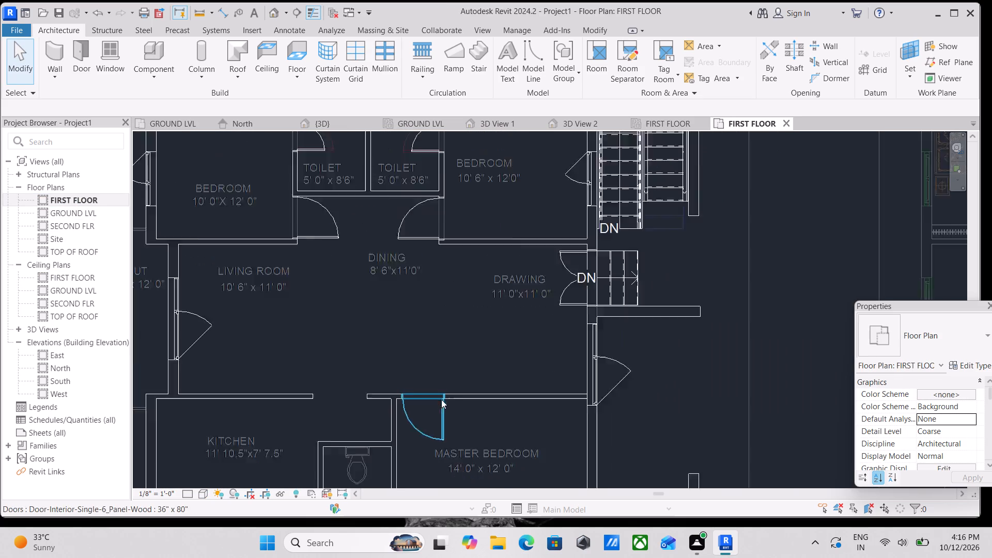
{"action": "scroll", "coordinate": [441, 399], "scroll_direction": "down", "scroll_amount": 2}
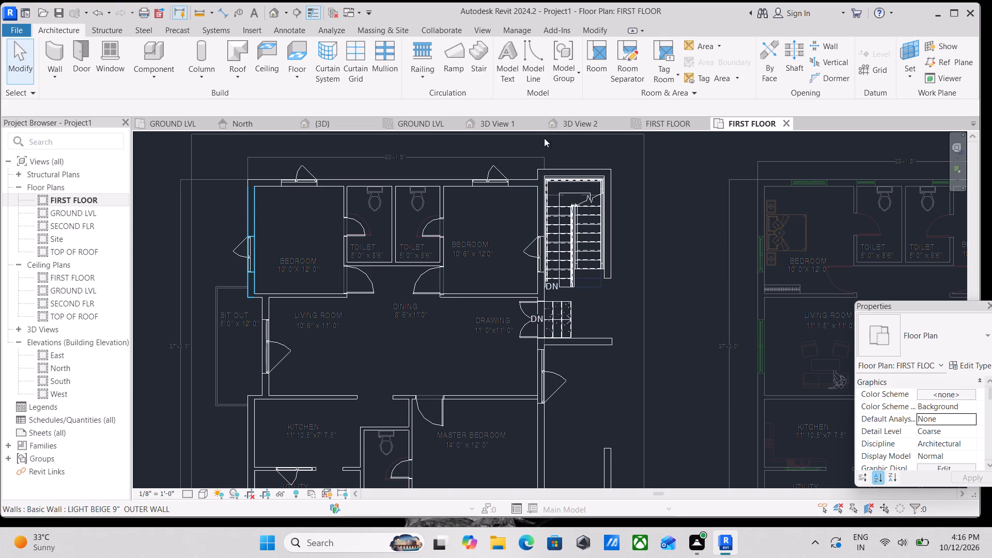
{"action": "scroll", "coordinate": [430, 337], "scroll_direction": "down", "scroll_amount": 2}
{"action": "middle_click_drag", "start_coordinate": [430, 337], "coordinate": [467, 290]}
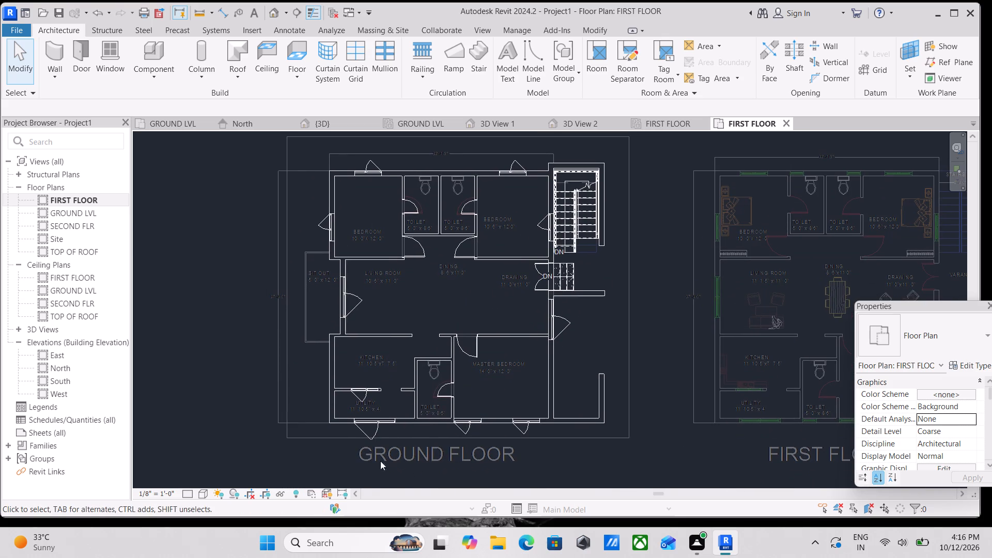
{"action": "left_click", "coordinate": [204, 495]}
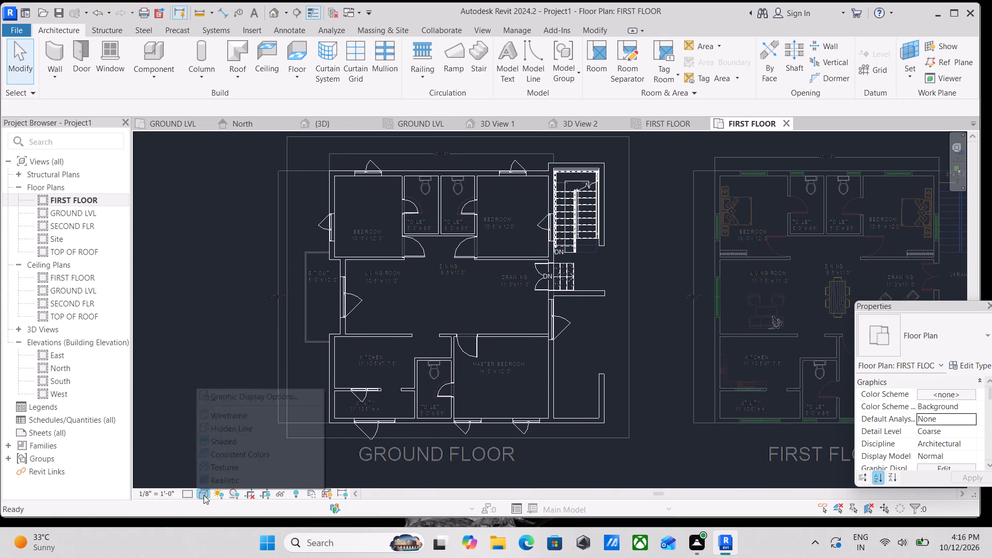
{"action": "left_click", "coordinate": [226, 442]}
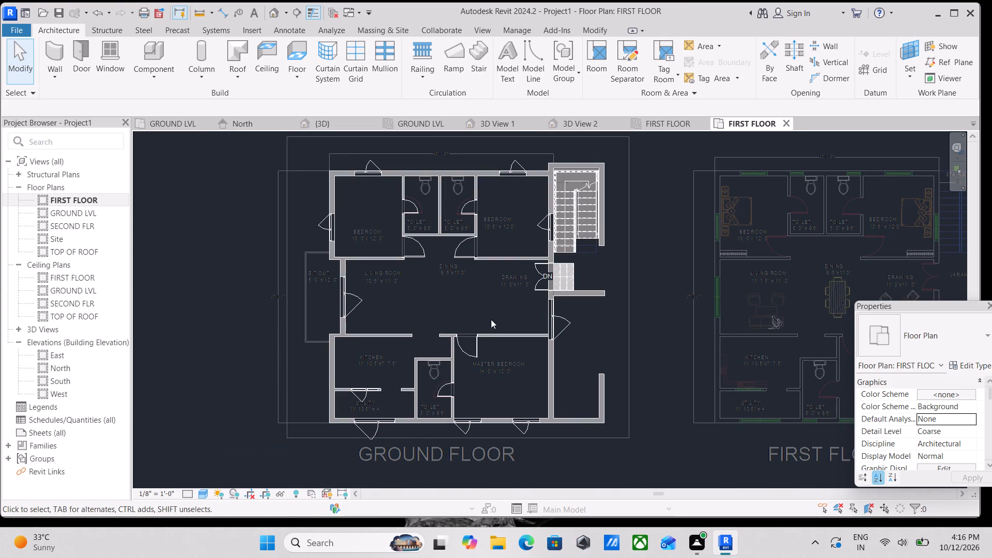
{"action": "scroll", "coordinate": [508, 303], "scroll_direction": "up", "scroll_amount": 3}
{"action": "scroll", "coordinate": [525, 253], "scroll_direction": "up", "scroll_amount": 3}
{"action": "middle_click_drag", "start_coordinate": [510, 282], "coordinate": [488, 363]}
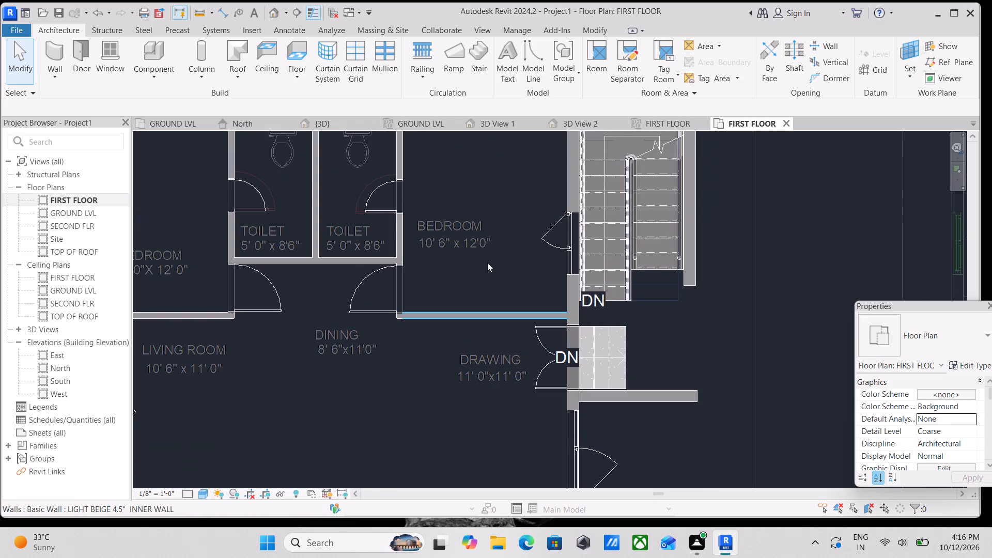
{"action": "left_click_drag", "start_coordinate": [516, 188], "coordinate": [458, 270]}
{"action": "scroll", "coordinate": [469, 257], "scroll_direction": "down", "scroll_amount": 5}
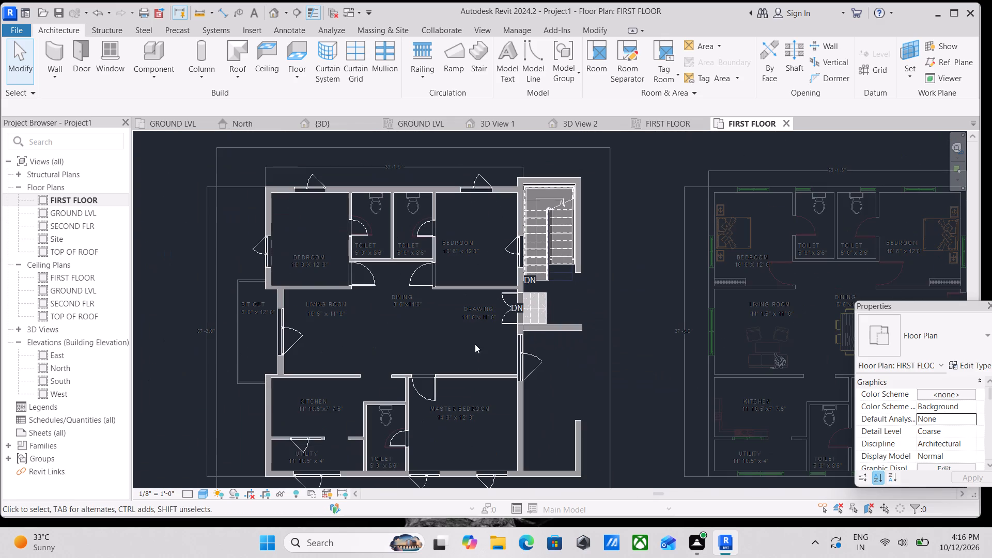
Switch to the {3D} view and examine the windows, doors and walls of both storeys on the entrance facade.
{"action": "left_click_drag", "start_coordinate": [475, 344], "coordinate": [401, 312]}
{"action": "scroll", "coordinate": [422, 317], "scroll_direction": "down", "scroll_amount": 4}
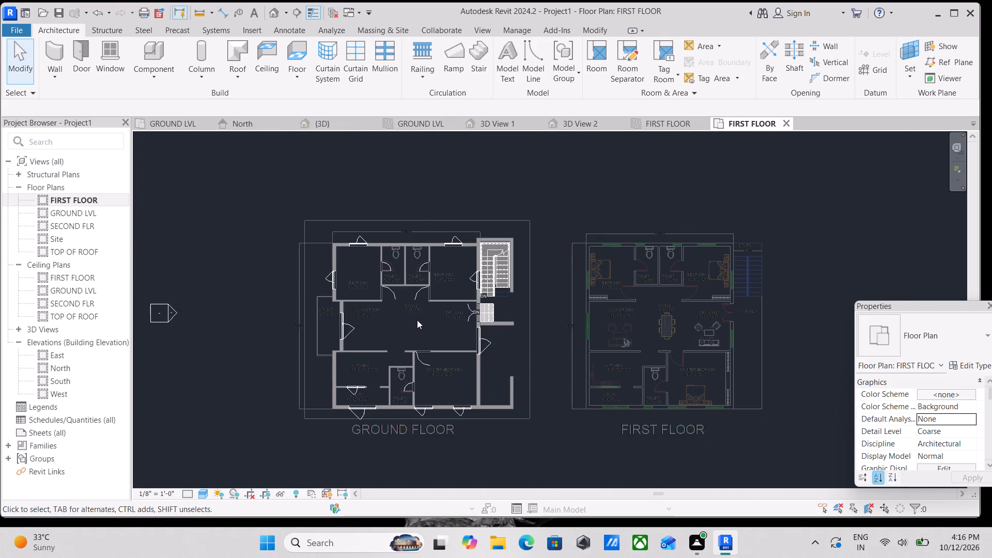
{"action": "left_click", "coordinate": [326, 121]}
{"action": "scroll", "coordinate": [496, 253], "scroll_direction": "up", "scroll_amount": 2}
{"action": "scroll", "coordinate": [508, 266], "scroll_direction": "down", "scroll_amount": 2}
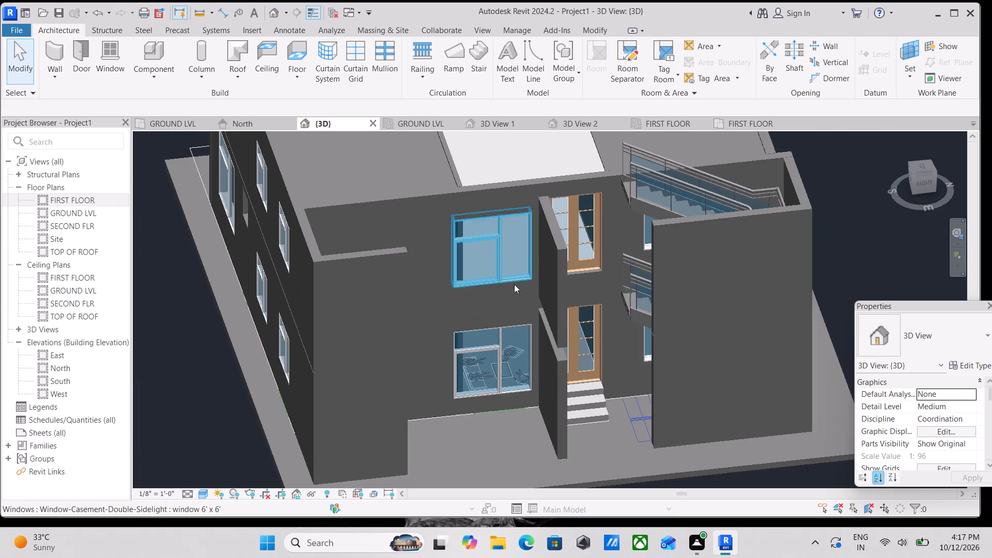
{"action": "scroll", "coordinate": [499, 330], "scroll_direction": "up", "scroll_amount": 2}
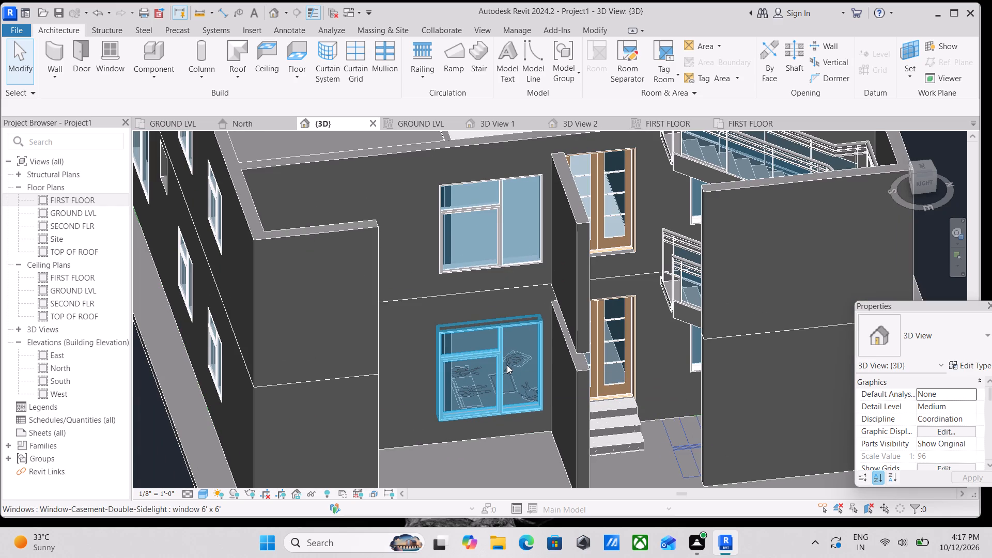
{"action": "middle_click_drag", "start_coordinate": [507, 365], "coordinate": [489, 276], "text": "shift"}
{"action": "scroll", "coordinate": [500, 308], "scroll_direction": "down", "scroll_amount": 2}
{"action": "middle_click_drag", "start_coordinate": [501, 307], "coordinate": [515, 273], "text": "shift"}
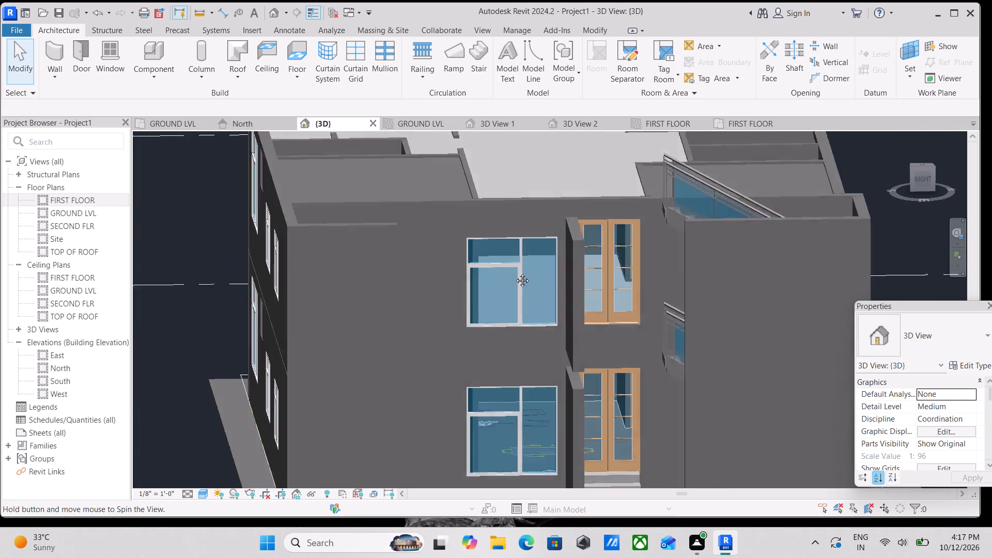
{"action": "middle_click_drag", "start_coordinate": [515, 273], "coordinate": [525, 245], "text": "shift"}
{"action": "middle_click_drag", "start_coordinate": [506, 340], "coordinate": [539, 370], "text": "shift"}
{"action": "scroll", "coordinate": [539, 368], "scroll_direction": "down", "scroll_amount": 1}
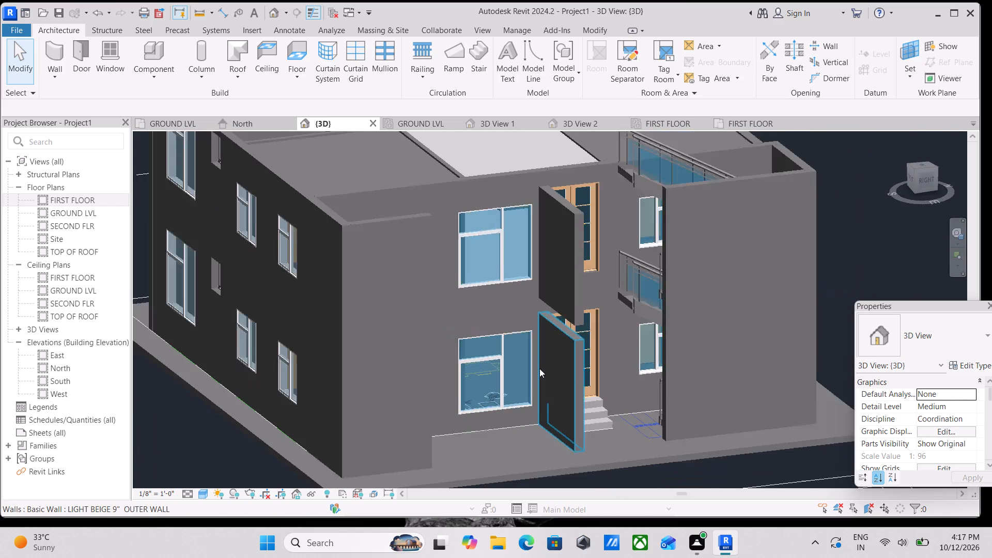
{"action": "scroll", "coordinate": [539, 368], "scroll_direction": "down", "scroll_amount": 1}
Set the {3D} view's visual style to Realistic.
{"action": "left_click", "coordinate": [200, 493]}
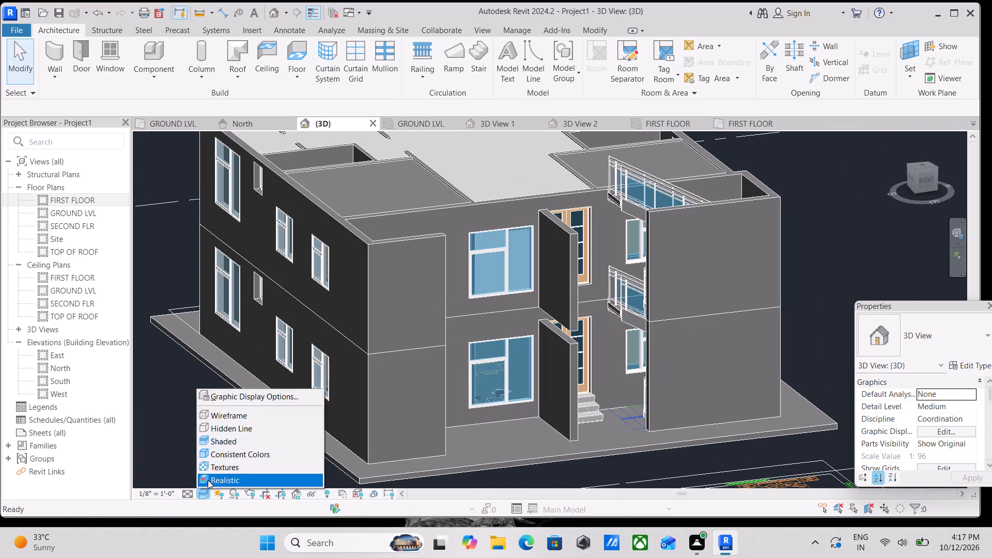
{"action": "left_click", "coordinate": [208, 480]}
Examine the Realistic model from the entrance side and from above, checking the floors, toilets and stairwell.
{"action": "scroll", "coordinate": [441, 376], "scroll_direction": "up", "scroll_amount": 2}
{"action": "scroll", "coordinate": [534, 349], "scroll_direction": "up", "scroll_amount": 2}
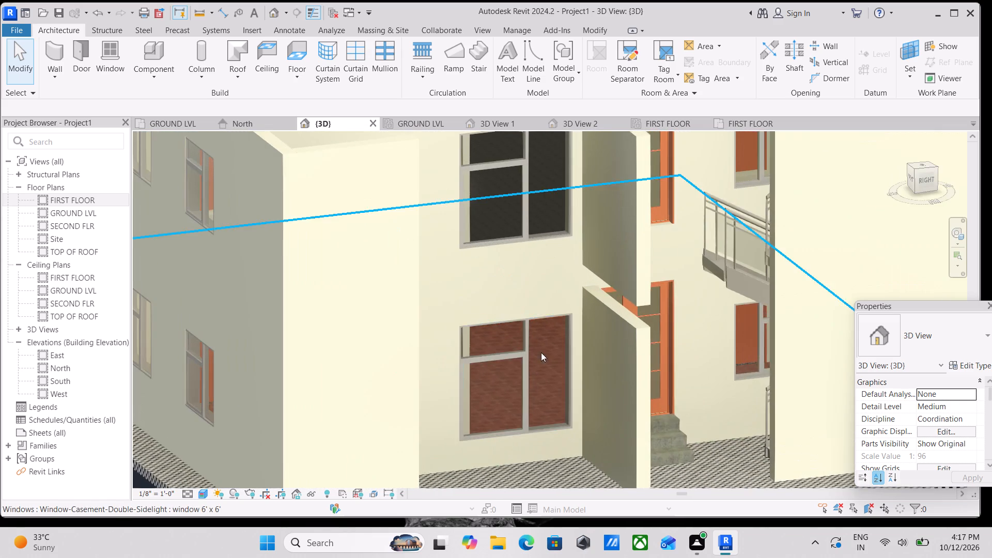
{"action": "scroll", "coordinate": [552, 373], "scroll_direction": "up", "scroll_amount": 2}
{"action": "scroll", "coordinate": [552, 373], "scroll_direction": "down", "scroll_amount": 1}
{"action": "middle_click_drag", "start_coordinate": [552, 373], "coordinate": [541, 437], "text": "shift"}
{"action": "scroll", "coordinate": [551, 356], "scroll_direction": "down", "scroll_amount": 3}
{"action": "middle_click_drag", "start_coordinate": [551, 356], "coordinate": [559, 462]}
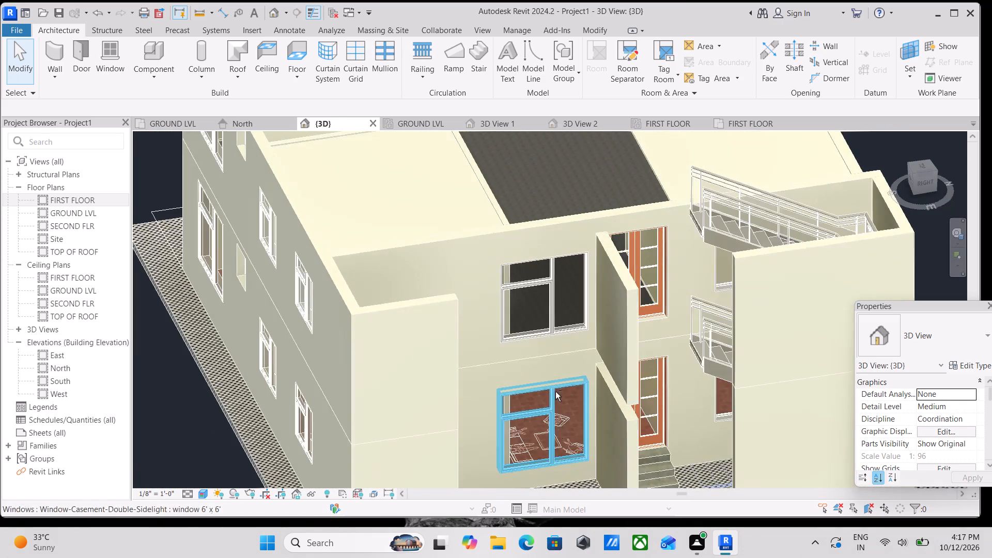
{"action": "middle_click_drag", "start_coordinate": [555, 360], "coordinate": [611, 503], "text": "shift"}
{"action": "middle_click_drag", "start_coordinate": [543, 309], "coordinate": [603, 358]}
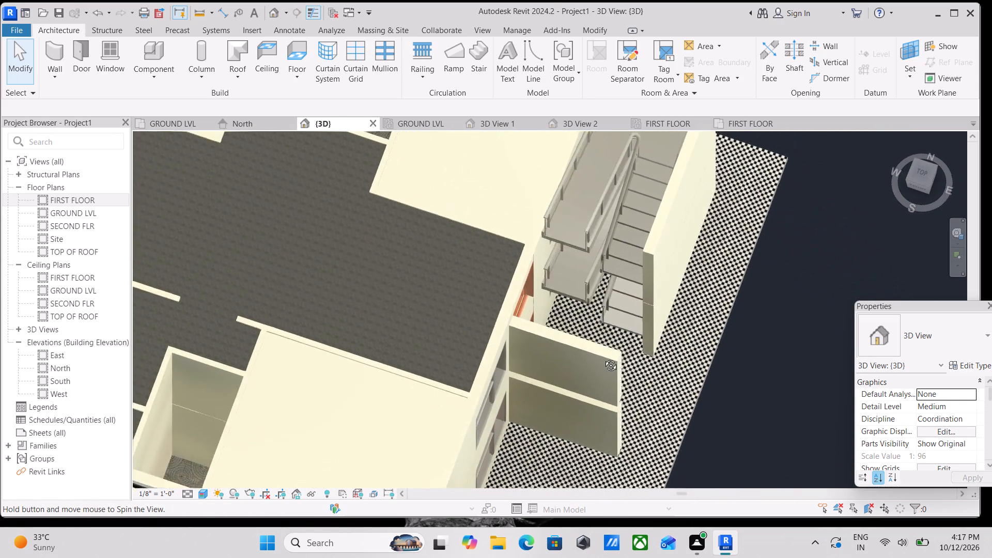
{"action": "middle_click_drag", "start_coordinate": [603, 358], "coordinate": [610, 373]}
{"action": "scroll", "coordinate": [608, 374], "scroll_direction": "down", "scroll_amount": 4, "text": "shift"}
{"action": "middle_click_drag", "start_coordinate": [476, 283], "coordinate": [504, 356]}
{"action": "middle_click_drag", "start_coordinate": [406, 301], "coordinate": [408, 379], "text": "shift"}
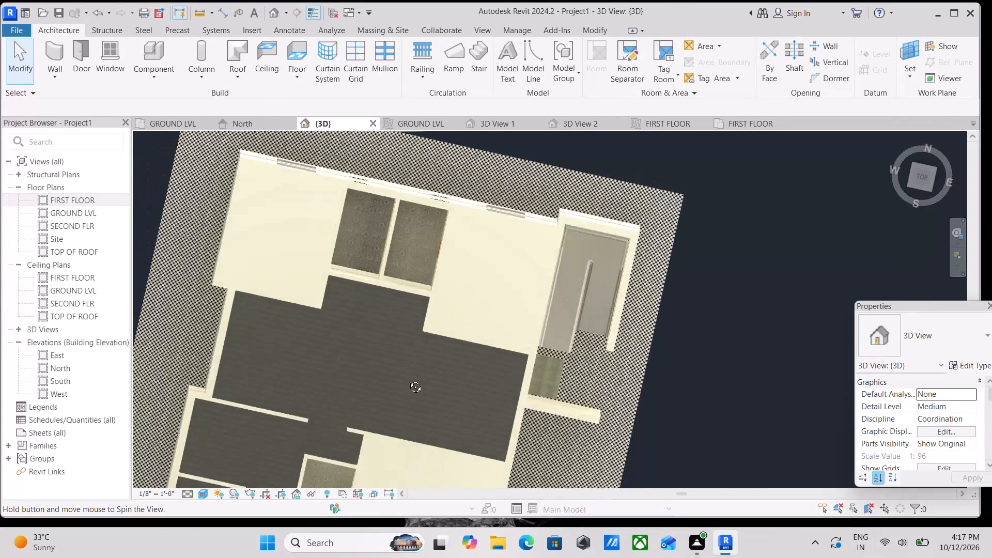
{"action": "middle_click_drag", "start_coordinate": [408, 379], "coordinate": [433, 193], "text": "shift"}
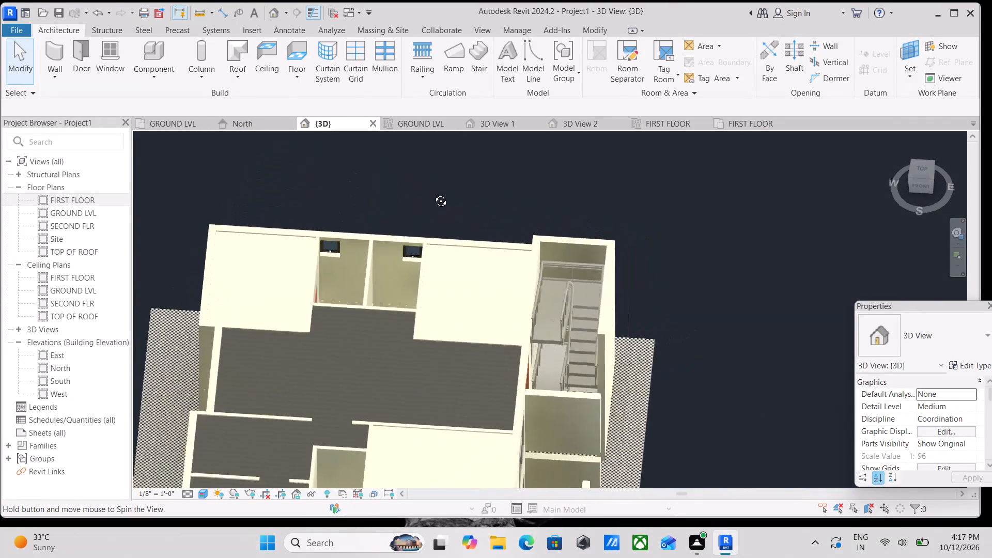
{"action": "middle_click_drag", "start_coordinate": [433, 193], "coordinate": [438, 192], "text": "shift"}
{"action": "scroll", "coordinate": [401, 278], "scroll_direction": "up", "scroll_amount": 4}
{"action": "scroll", "coordinate": [365, 302], "scroll_direction": "down", "scroll_amount": 1}
{"action": "middle_click_drag", "start_coordinate": [364, 303], "coordinate": [386, 413], "text": "shift"}
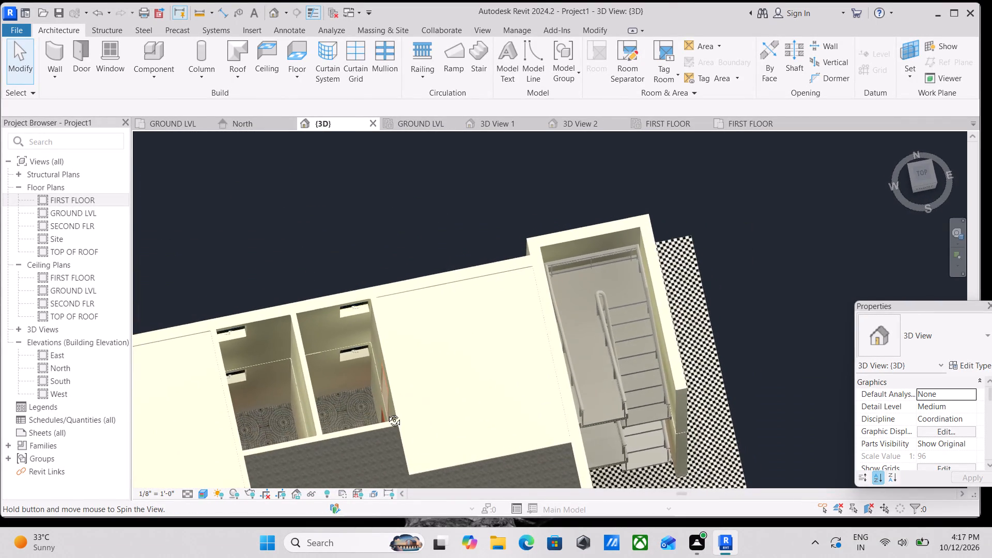
{"action": "middle_click_drag", "start_coordinate": [386, 413], "coordinate": [383, 430], "text": "shift"}
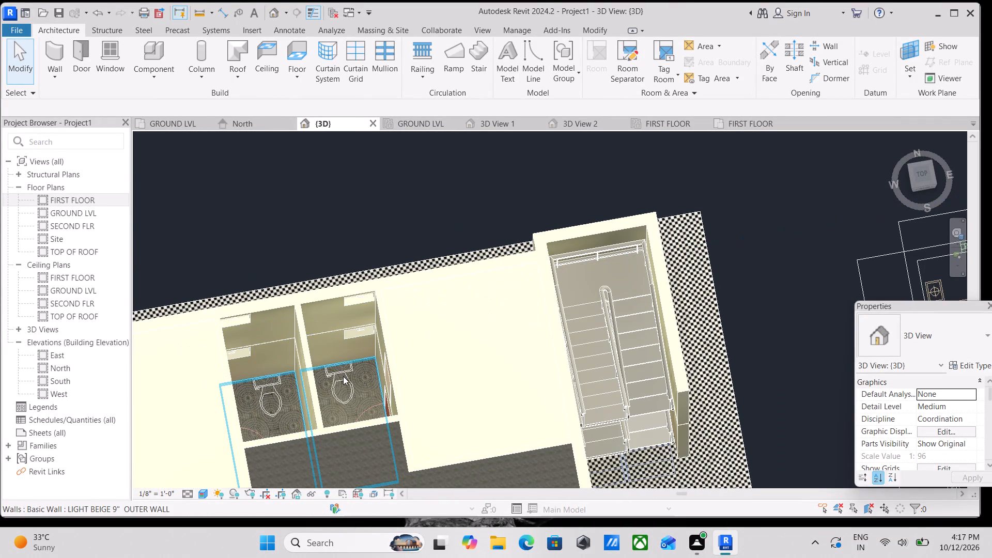
Copy the ground-level BATHROOM ANTI SKID FLOOR of the two adjoining toilets and paste it aligned to the FIRST FLOOR level.
{"action": "left_click", "coordinate": [343, 367]}
{"action": "scroll", "coordinate": [343, 367], "scroll_direction": "down", "scroll_amount": 7}
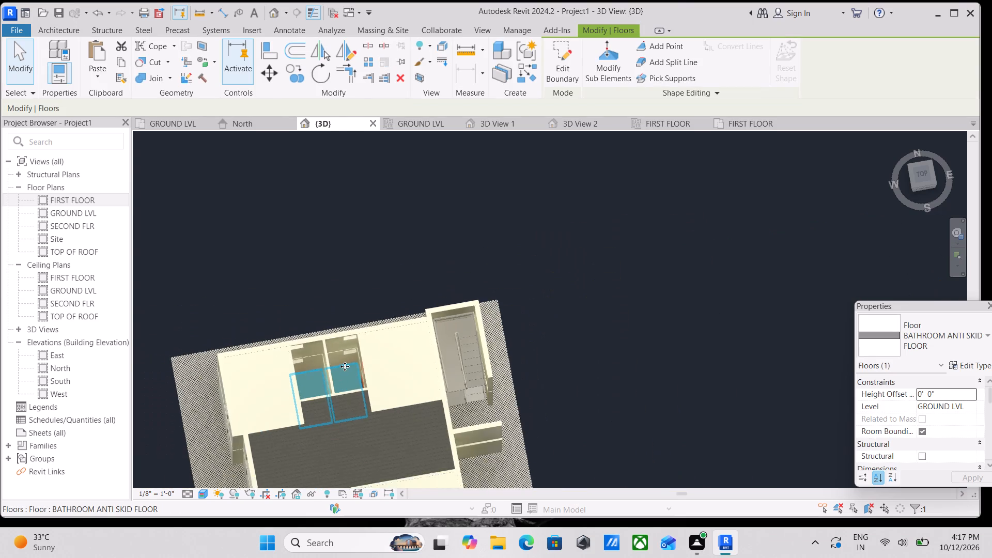
{"action": "scroll", "coordinate": [345, 366], "scroll_direction": "down", "scroll_amount": 4}
{"action": "scroll", "coordinate": [348, 371], "scroll_direction": "up", "scroll_amount": 4}
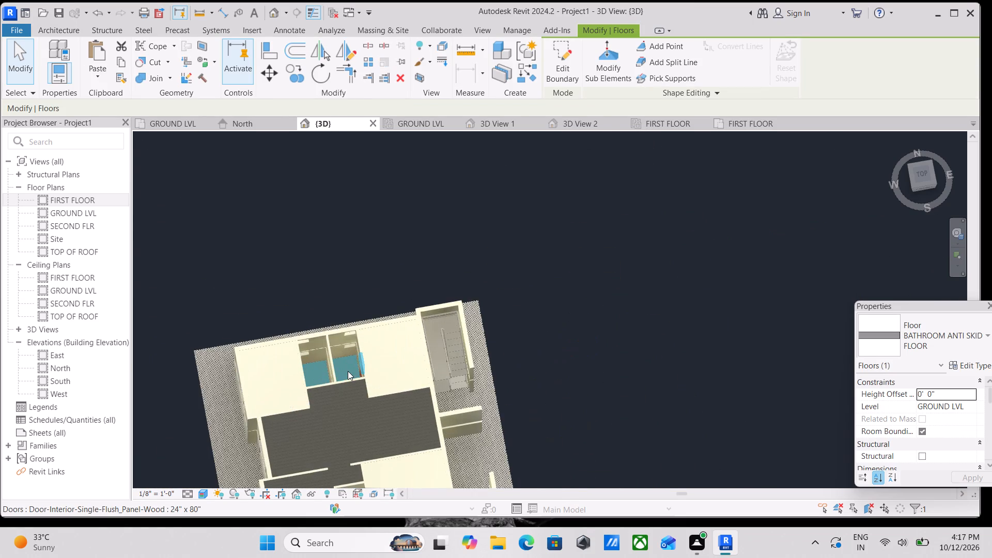
{"action": "scroll", "coordinate": [348, 371], "scroll_direction": "up", "scroll_amount": 5}
{"action": "key", "text": "Escape"}
{"action": "scroll", "coordinate": [347, 344], "scroll_direction": "down", "scroll_amount": 4}
{"action": "left_click", "coordinate": [347, 344]}
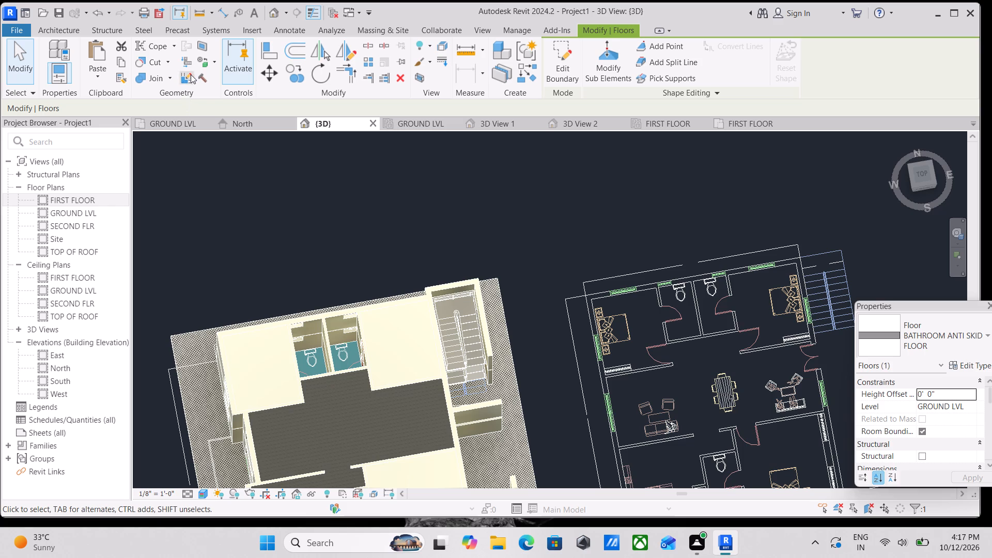
{"action": "left_click", "coordinate": [119, 64]}
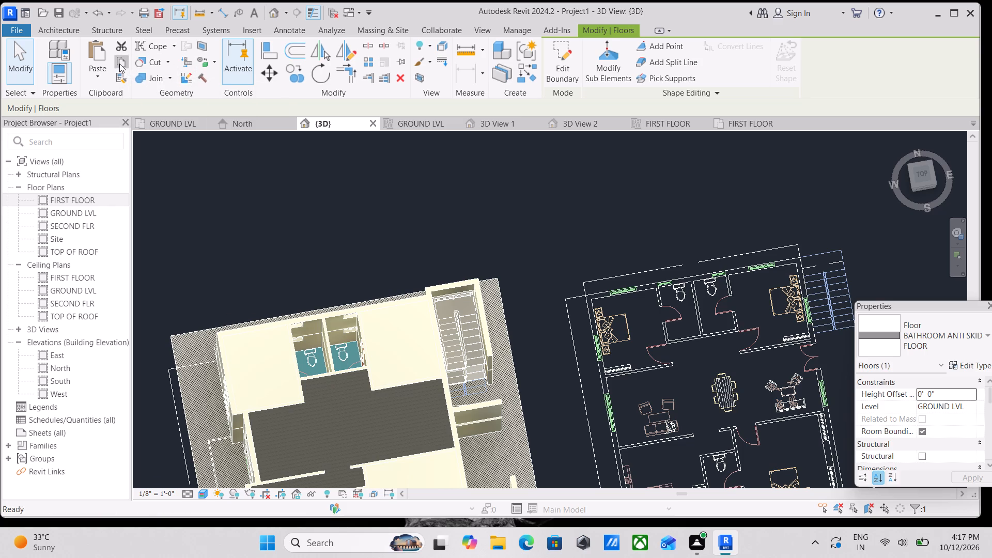
{"action": "left_click", "coordinate": [104, 75]}
{"action": "left_click", "coordinate": [121, 128]}
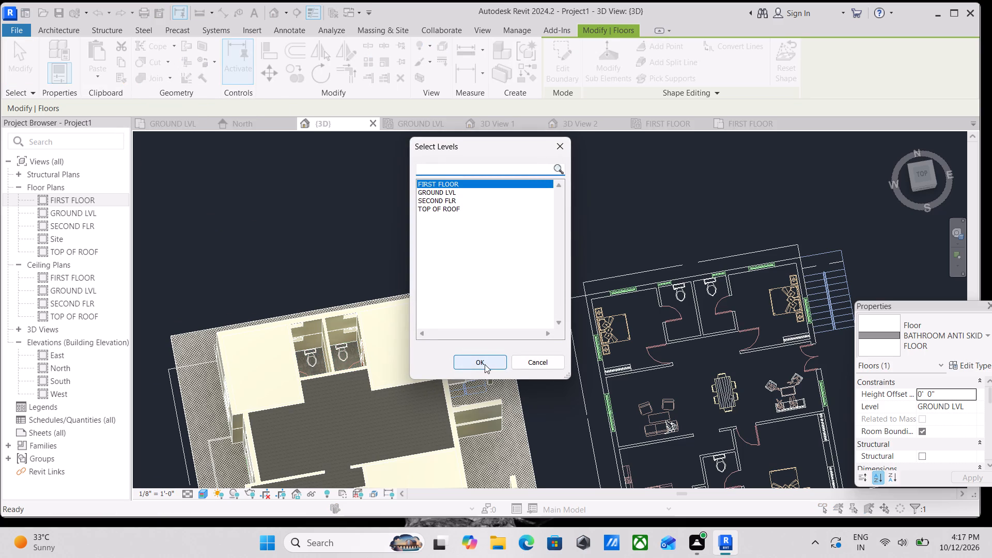
{"action": "left_click", "coordinate": [485, 364]}
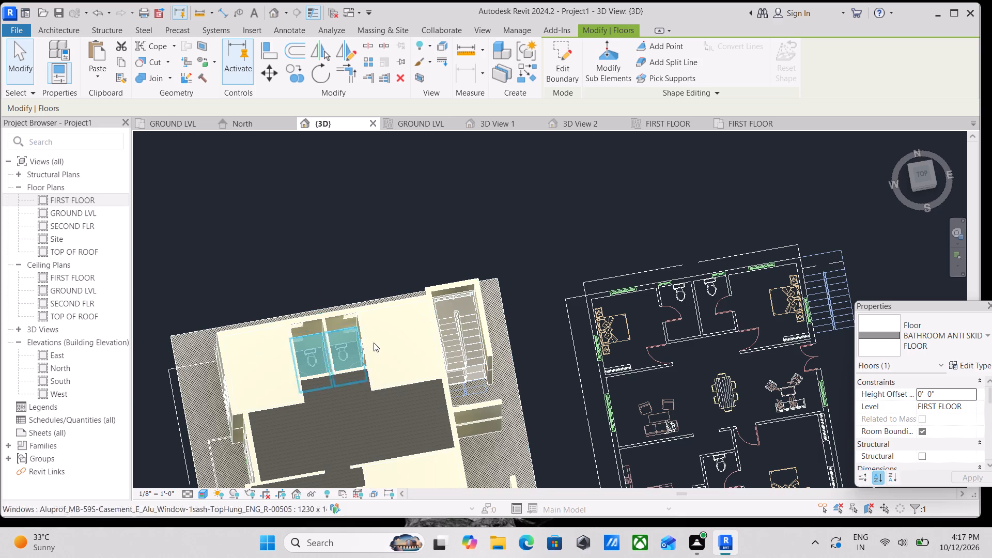
{"action": "scroll", "coordinate": [374, 344], "scroll_direction": "up", "scroll_amount": 3}
{"action": "key", "text": "Escape"}
Examine the copied toilet floors from above and the whole two-storey house from the outside in 3D.
{"action": "scroll", "coordinate": [343, 360], "scroll_direction": "up", "scroll_amount": 3}
{"action": "scroll", "coordinate": [295, 355], "scroll_direction": "up", "scroll_amount": 4}
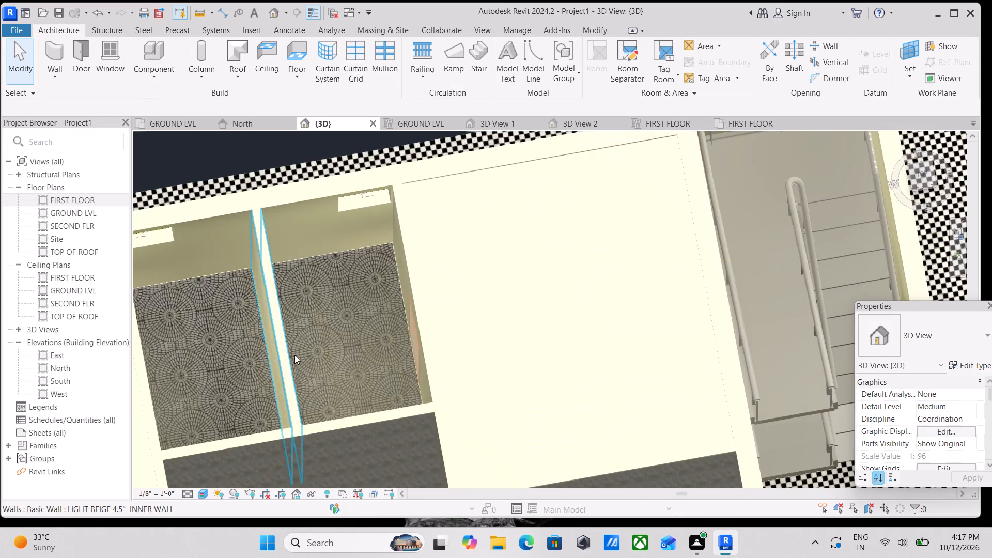
{"action": "scroll", "coordinate": [317, 322], "scroll_direction": "up", "scroll_amount": 9}
{"action": "scroll", "coordinate": [332, 307], "scroll_direction": "down", "scroll_amount": 11}
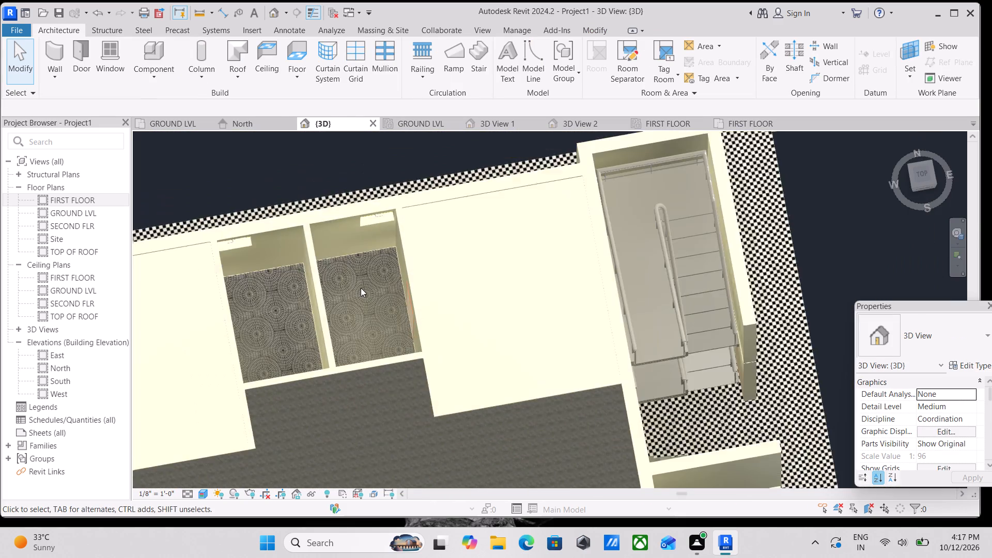
{"action": "scroll", "coordinate": [361, 288], "scroll_direction": "down", "scroll_amount": 4}
{"action": "middle_click_drag", "start_coordinate": [422, 411], "coordinate": [427, 368], "text": "shift"}
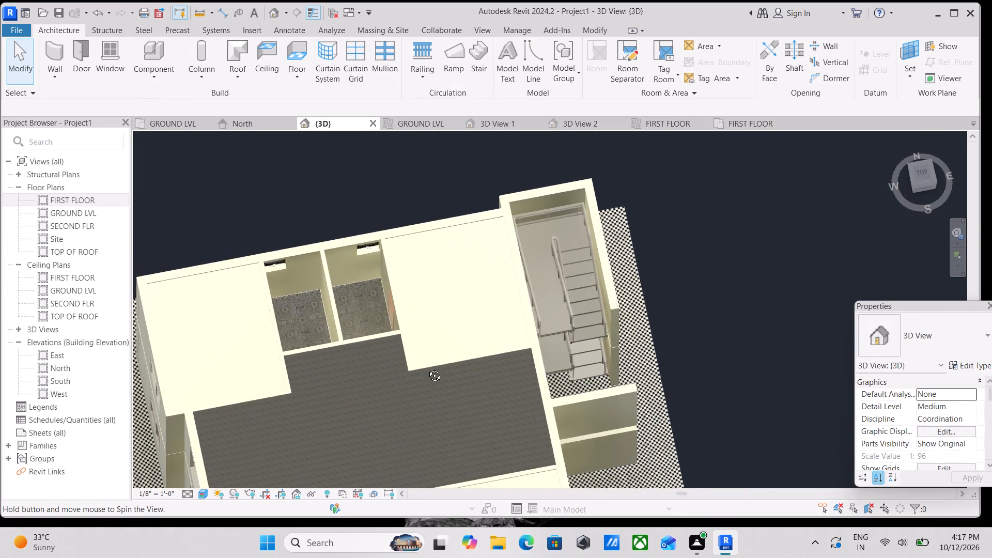
{"action": "middle_click_drag", "start_coordinate": [427, 368], "coordinate": [421, 390], "text": "shift"}
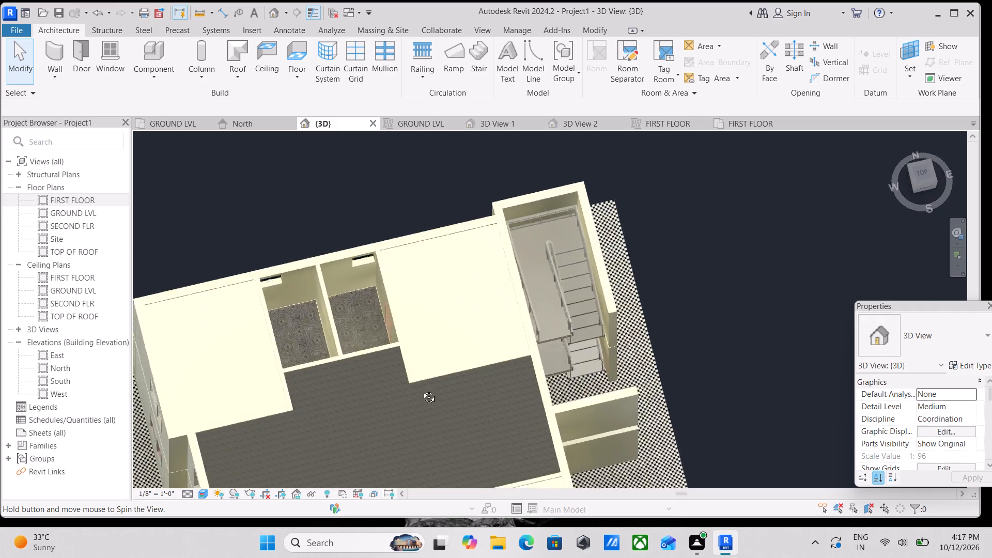
{"action": "middle_click_drag", "start_coordinate": [421, 390], "coordinate": [344, 225], "text": "shift"}
{"action": "scroll", "coordinate": [400, 208], "scroll_direction": "down", "scroll_amount": 3}
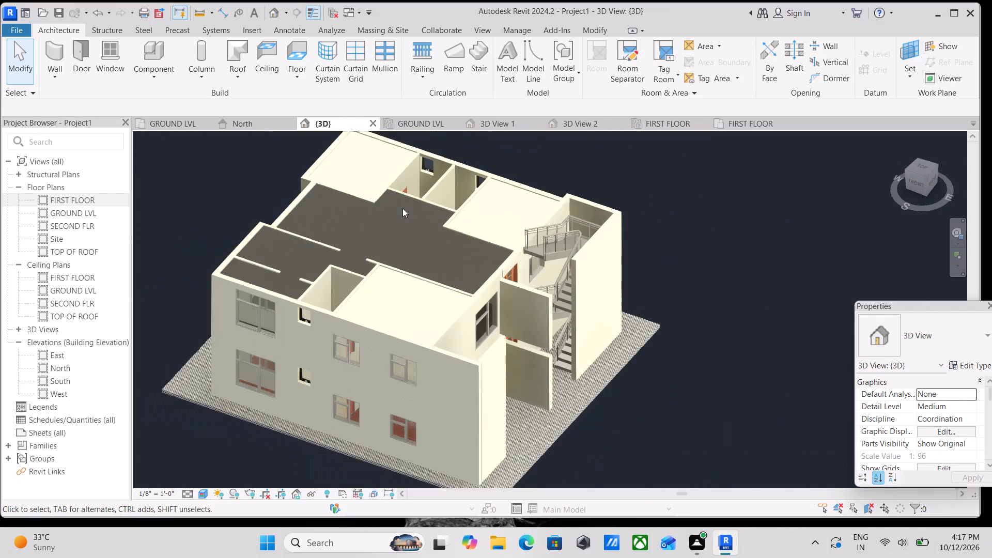
{"action": "scroll", "coordinate": [455, 274], "scroll_direction": "up", "scroll_amount": 2}
{"action": "middle_click_drag", "start_coordinate": [526, 336], "coordinate": [425, 247], "text": "shift"}
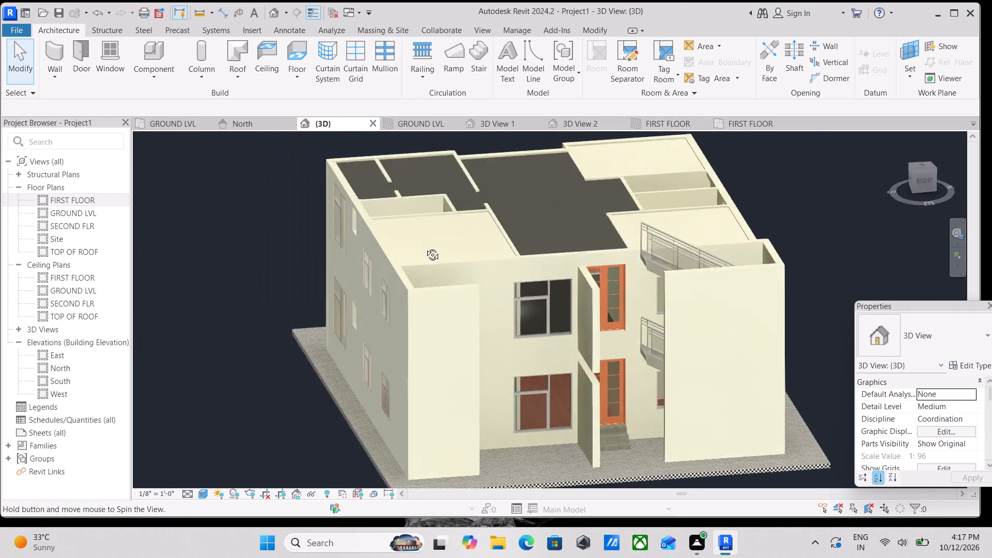
{"action": "middle_click_drag", "start_coordinate": [425, 247], "coordinate": [438, 325], "text": "shift"}
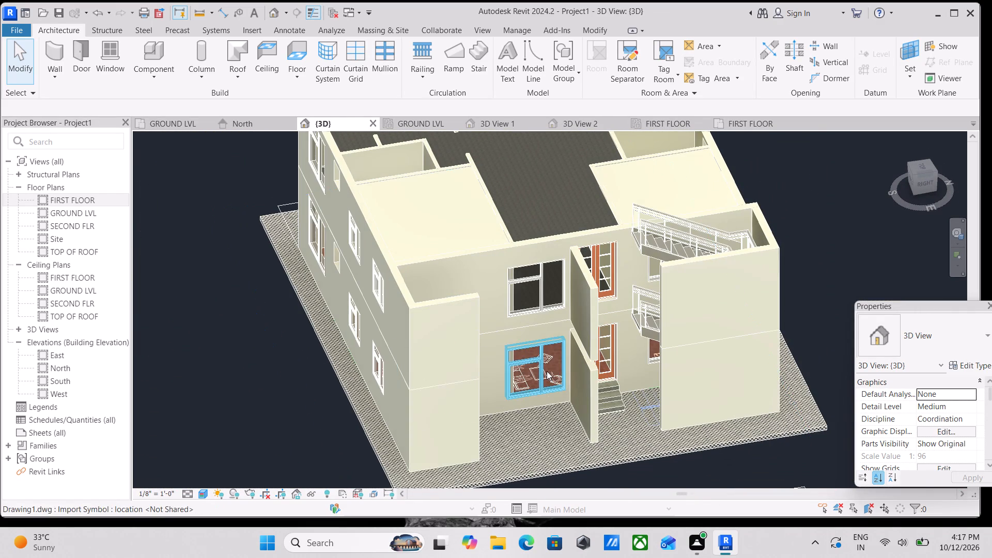
{"action": "scroll", "coordinate": [547, 371], "scroll_direction": "down", "scroll_amount": 2}
Pin the imported Drawing1.dwg in place in the GROUND LVL floor plan.
{"action": "left_click", "coordinate": [176, 124]}
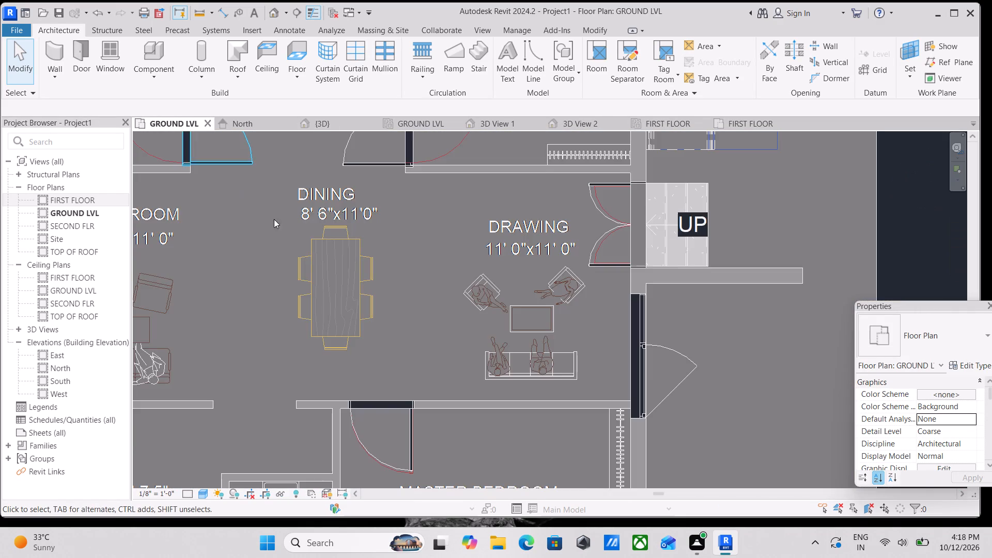
{"action": "scroll", "coordinate": [428, 312], "scroll_direction": "down", "scroll_amount": 1}
{"action": "left_click_drag", "start_coordinate": [478, 212], "coordinate": [389, 294]}
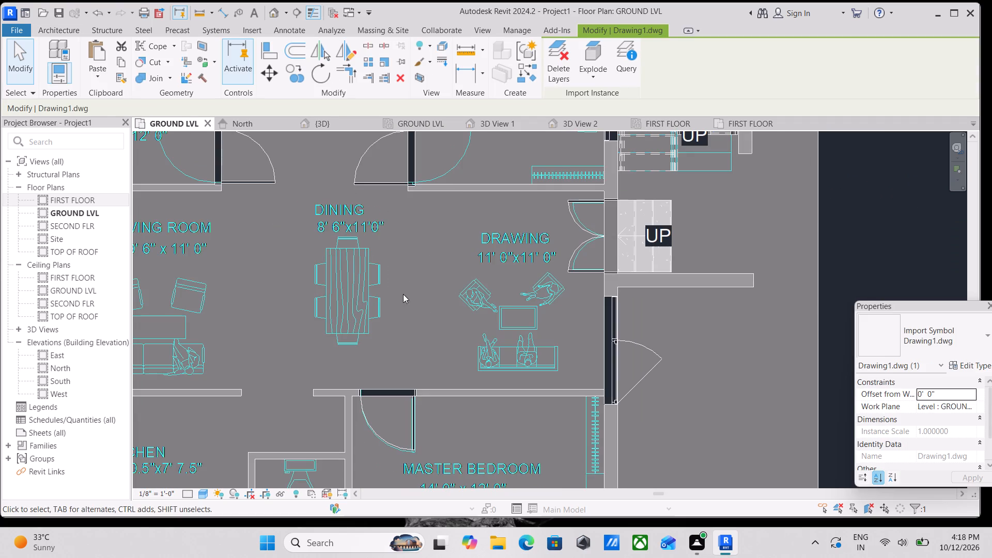
{"action": "scroll", "coordinate": [407, 291], "scroll_direction": "down", "scroll_amount": 3}
{"action": "key", "text": "Escape"}
{"action": "scroll", "coordinate": [408, 290], "scroll_direction": "down", "scroll_amount": 4}
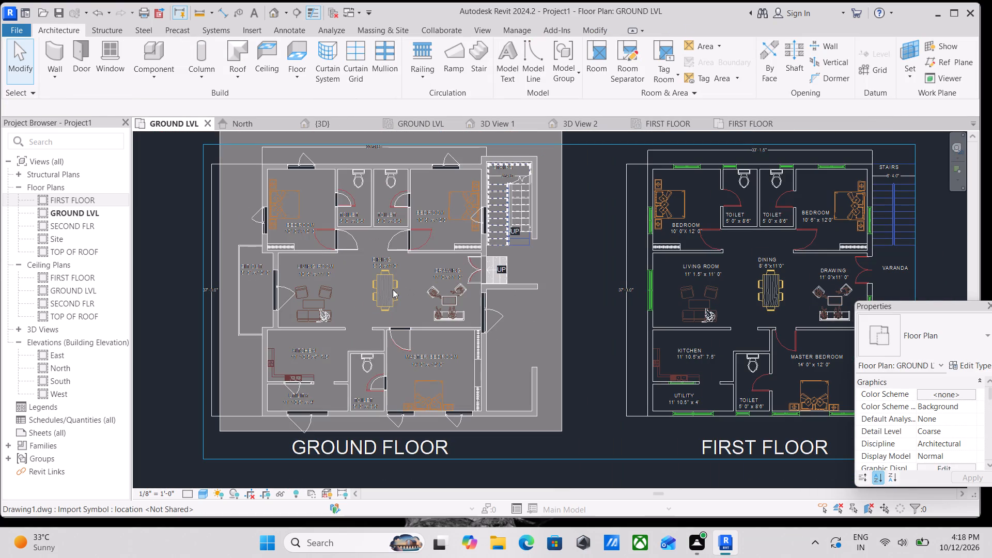
{"action": "left_click", "coordinate": [396, 282]}
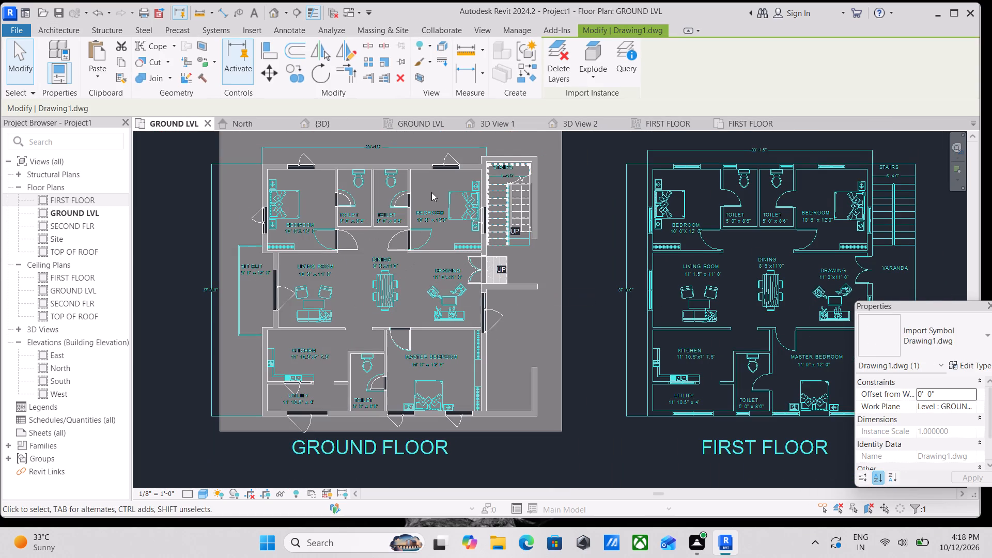
{"action": "type", "text": "pn"}
{"action": "key", "text": "Return"}
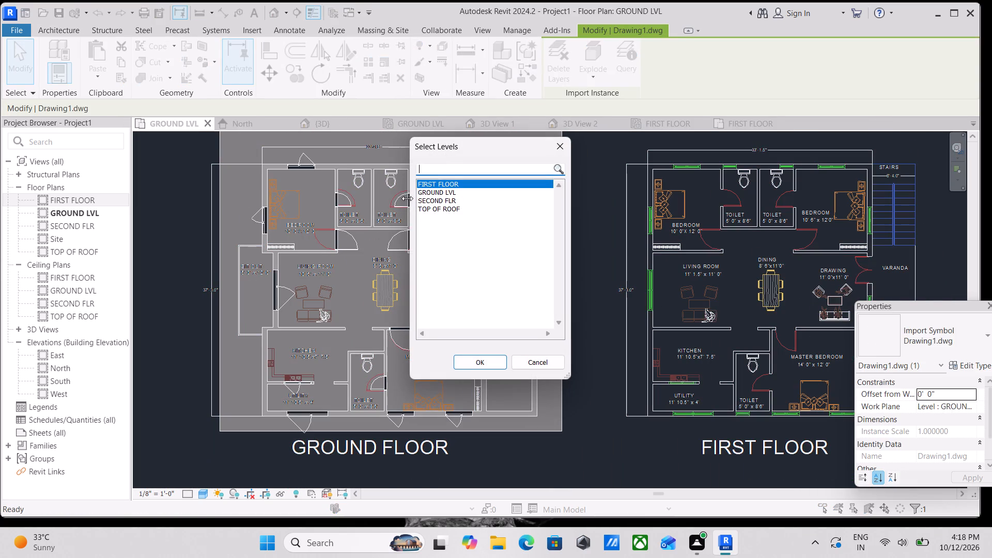
{"action": "left_click", "coordinate": [561, 145]}
{"action": "key", "text": "Escape"}
{"action": "scroll", "coordinate": [403, 279], "scroll_direction": "up", "scroll_amount": 2}
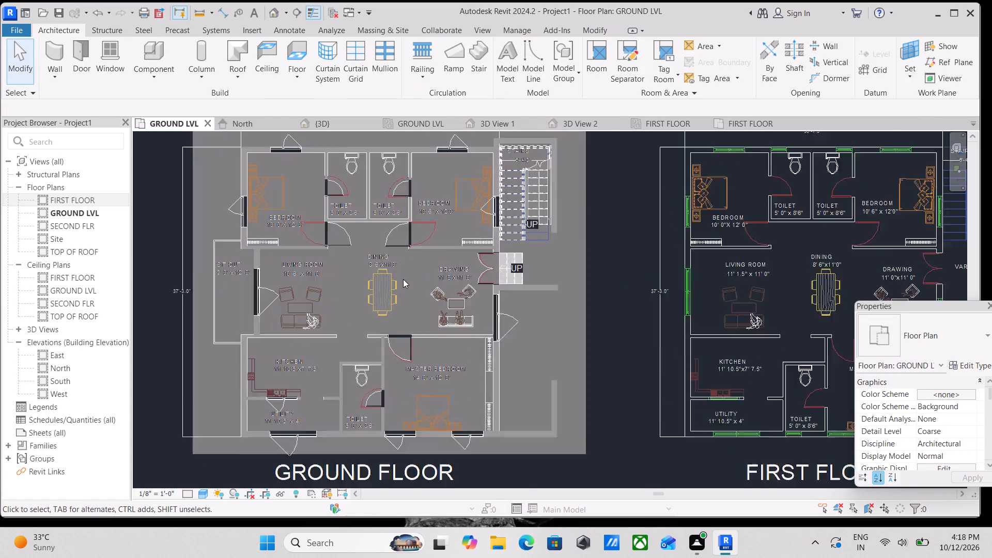
{"action": "scroll", "coordinate": [403, 279], "scroll_direction": "up", "scroll_amount": 1}
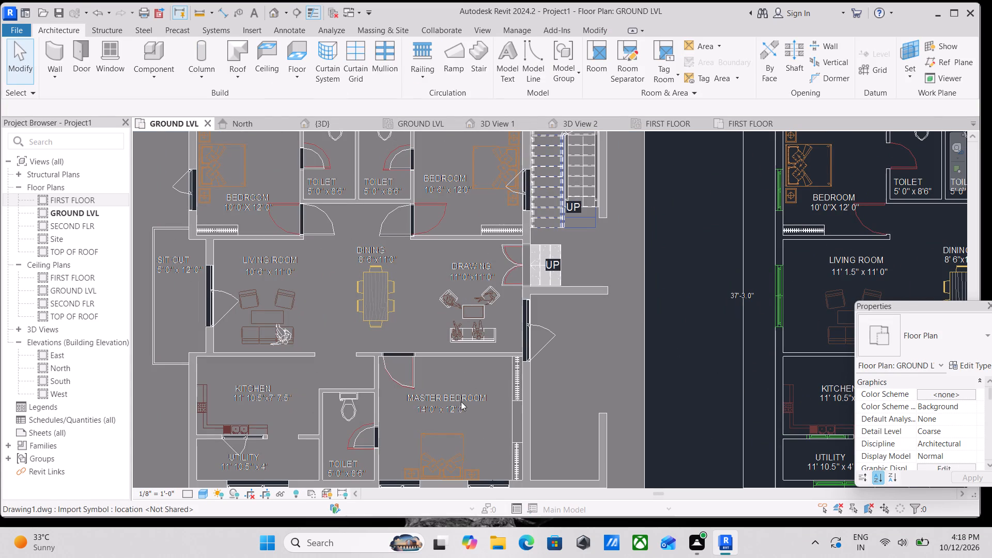
{"action": "left_click", "coordinate": [447, 432]}
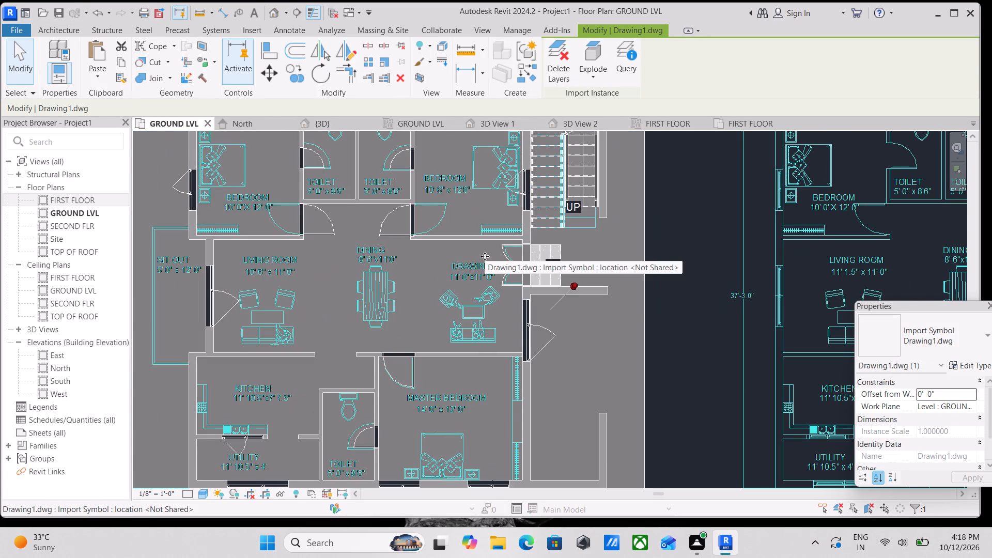
{"action": "type", "text": "pn"}
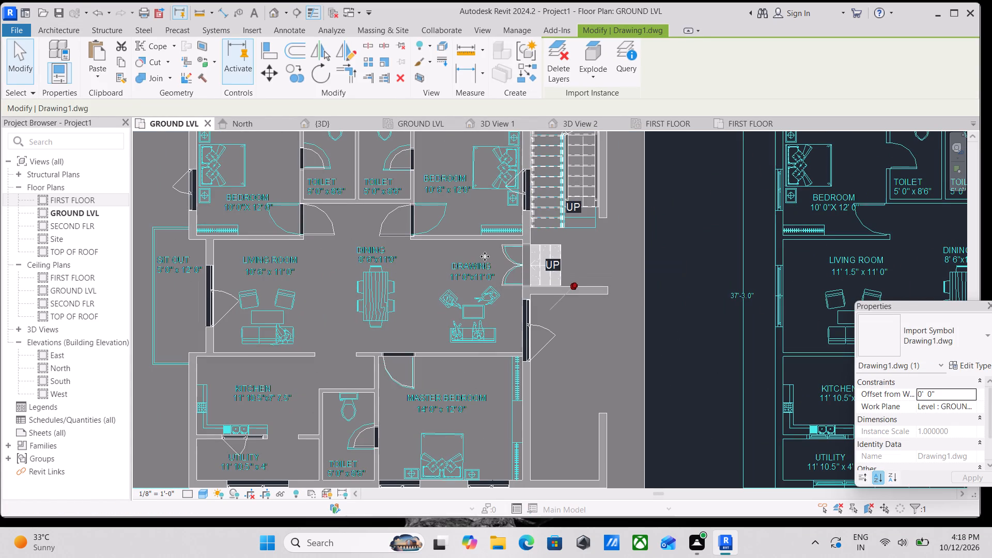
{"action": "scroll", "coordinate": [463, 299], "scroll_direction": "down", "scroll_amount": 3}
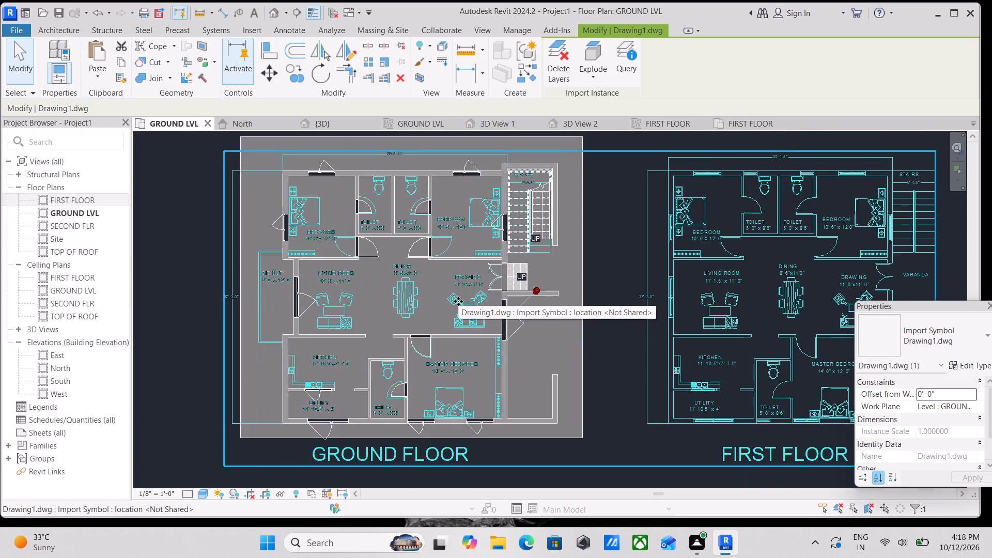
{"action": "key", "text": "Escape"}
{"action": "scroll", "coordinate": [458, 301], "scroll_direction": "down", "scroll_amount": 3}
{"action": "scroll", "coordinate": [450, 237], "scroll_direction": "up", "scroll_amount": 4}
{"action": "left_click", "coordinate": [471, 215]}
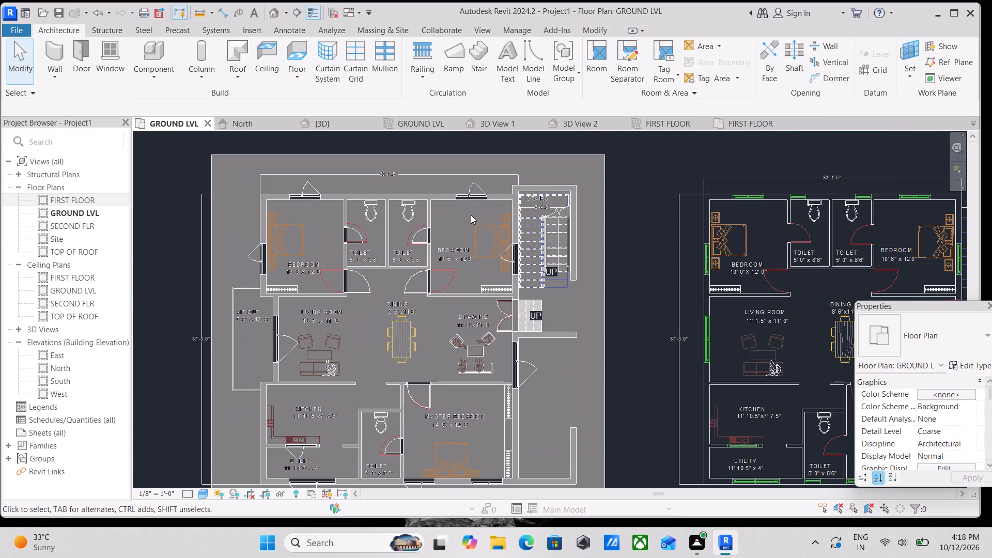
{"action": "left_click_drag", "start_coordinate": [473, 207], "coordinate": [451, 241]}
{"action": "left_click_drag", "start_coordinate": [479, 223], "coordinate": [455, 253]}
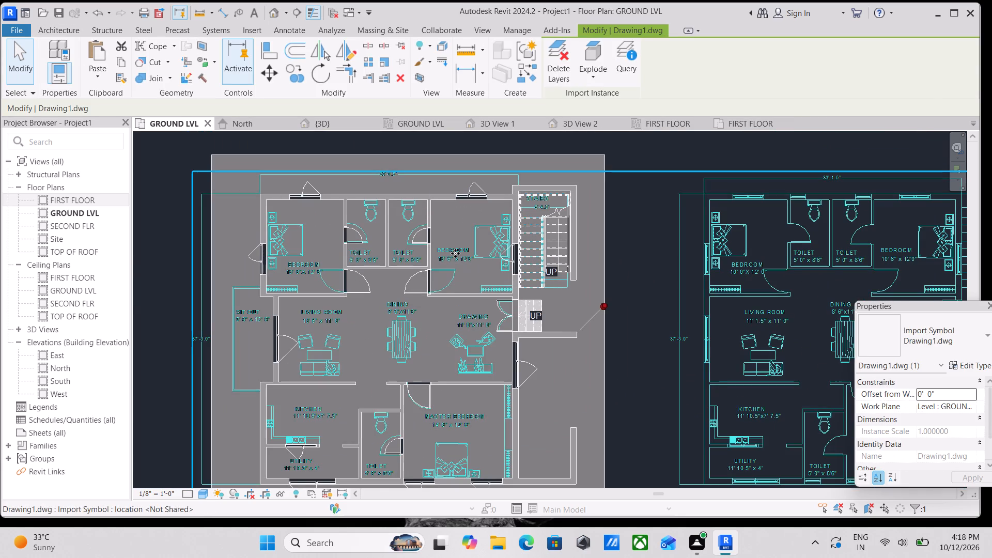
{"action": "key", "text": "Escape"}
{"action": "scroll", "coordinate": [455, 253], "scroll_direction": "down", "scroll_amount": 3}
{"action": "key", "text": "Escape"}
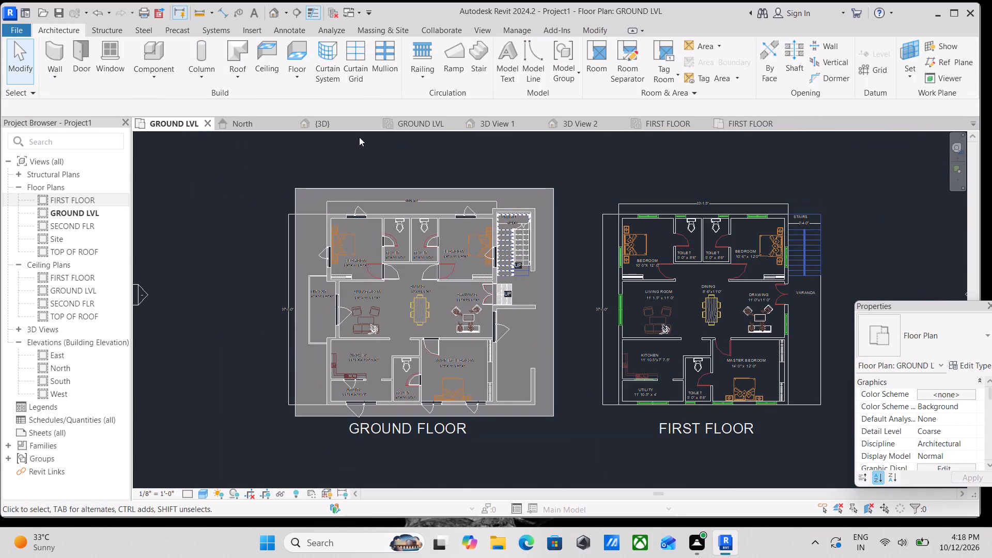
Examine the two-storey house from several outside angles in the 3D view, including the entrance side.
{"action": "left_click", "coordinate": [319, 123]}
{"action": "scroll", "coordinate": [379, 211], "scroll_direction": "down", "scroll_amount": 2}
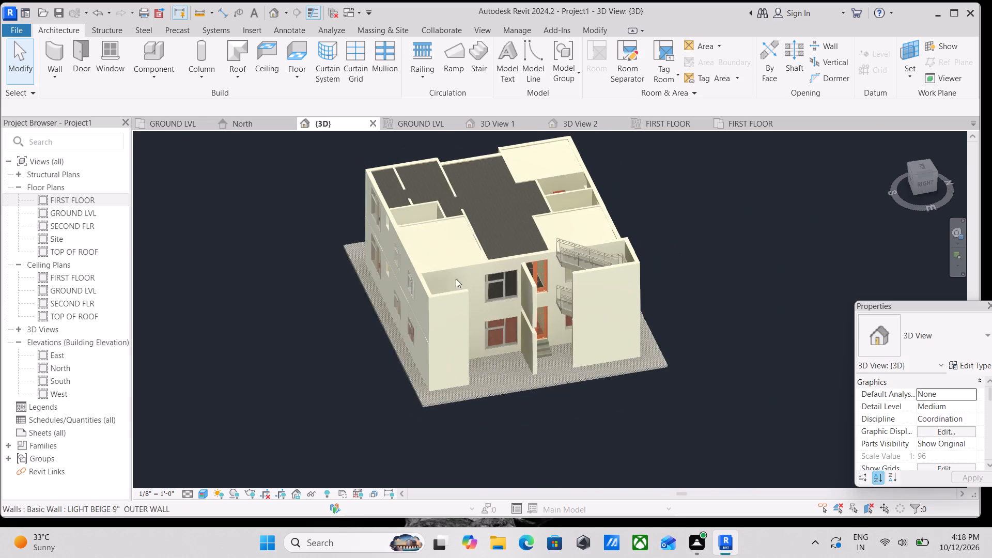
{"action": "middle_click_drag", "start_coordinate": [499, 360], "coordinate": [571, 249], "text": "shift"}
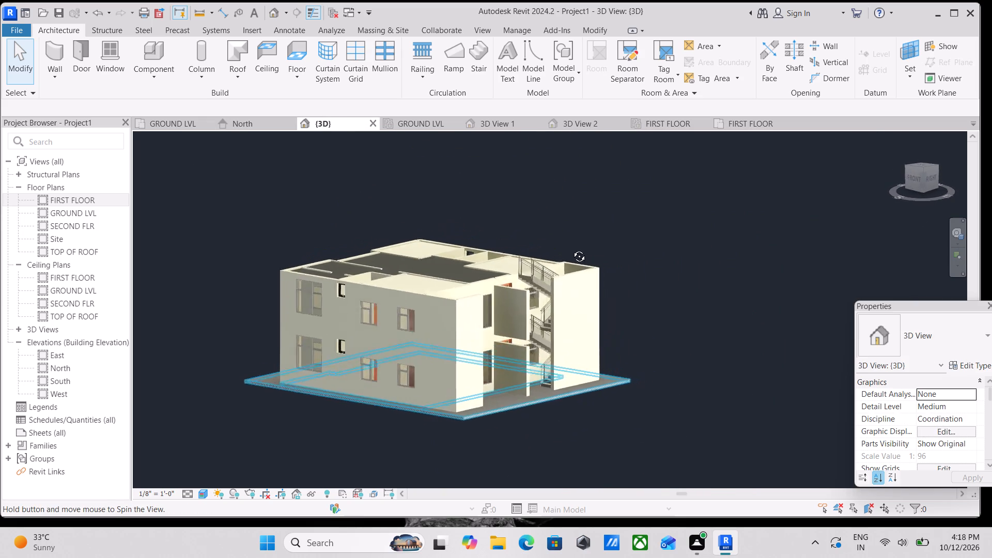
{"action": "middle_click_drag", "start_coordinate": [571, 249], "coordinate": [723, 257], "text": "shift"}
{"action": "middle_click_drag", "start_coordinate": [613, 339], "coordinate": [662, 312]}
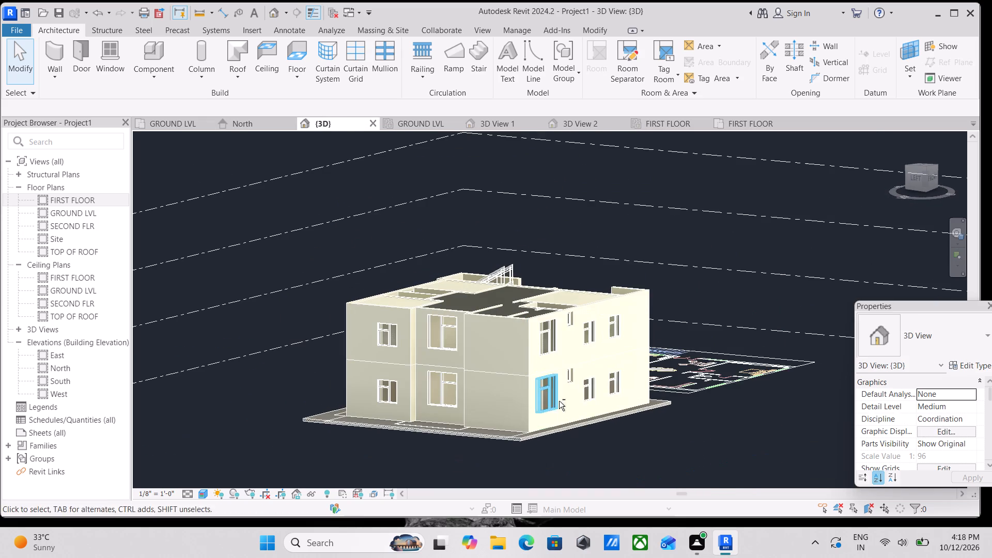
{"action": "middle_click_drag", "start_coordinate": [590, 426], "coordinate": [363, 446], "text": "shift"}
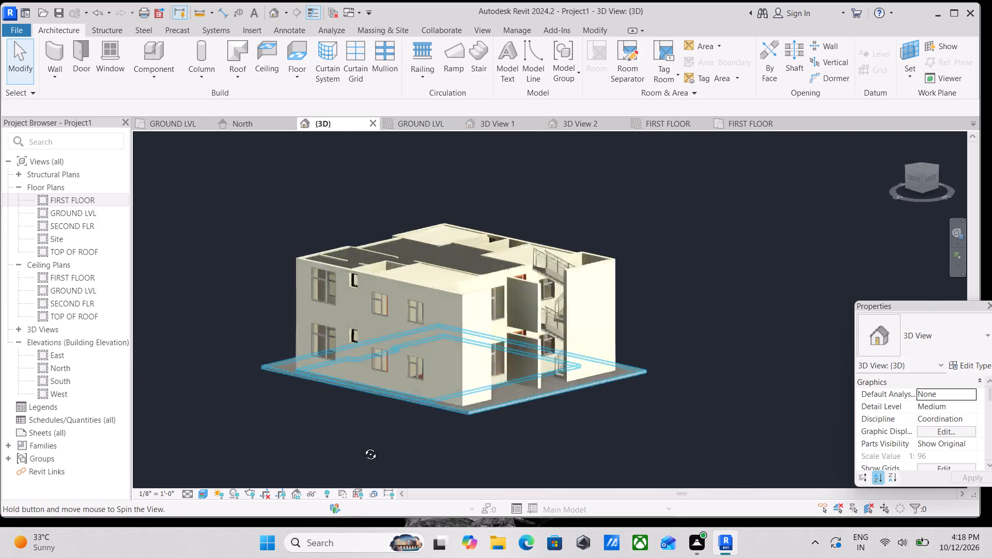
{"action": "middle_click_drag", "start_coordinate": [363, 446], "coordinate": [269, 421], "text": "shift"}
{"action": "scroll", "coordinate": [601, 354], "scroll_direction": "up", "scroll_amount": 3}
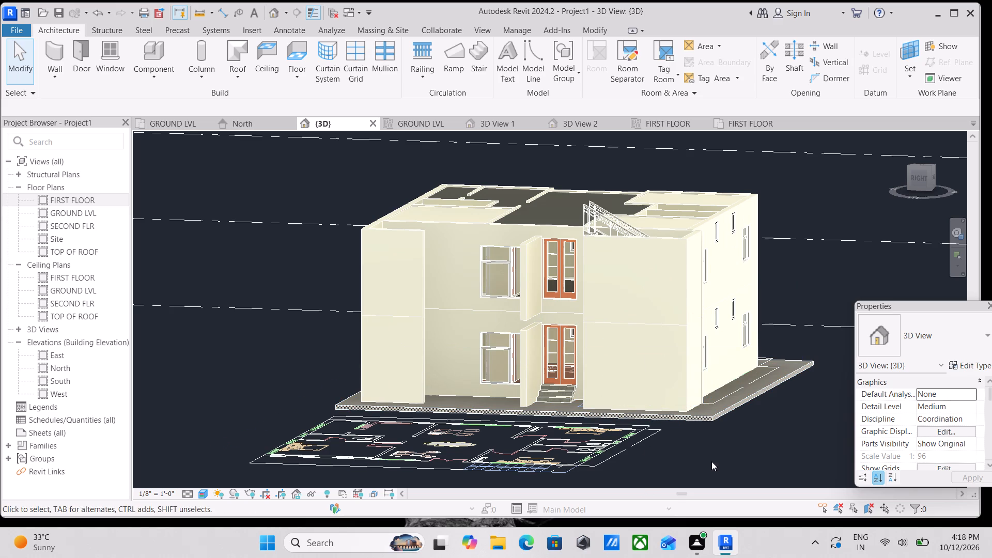
{"action": "scroll", "coordinate": [711, 461], "scroll_direction": "down", "scroll_amount": 1}
{"action": "scroll", "coordinate": [704, 442], "scroll_direction": "up", "scroll_amount": 8}
{"action": "scroll", "coordinate": [637, 433], "scroll_direction": "down", "scroll_amount": 2}
{"action": "middle_click", "coordinate": [531, 429]}
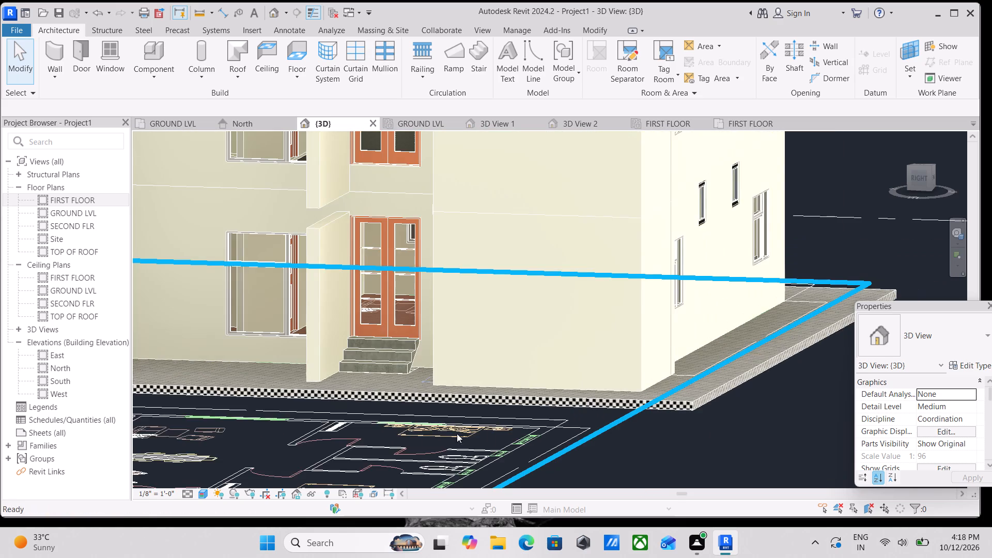
{"action": "scroll", "coordinate": [417, 424], "scroll_direction": "down", "scroll_amount": 3}
{"action": "scroll", "coordinate": [407, 285], "scroll_direction": "up", "scroll_amount": 2}
{"action": "key", "text": "Escape"}
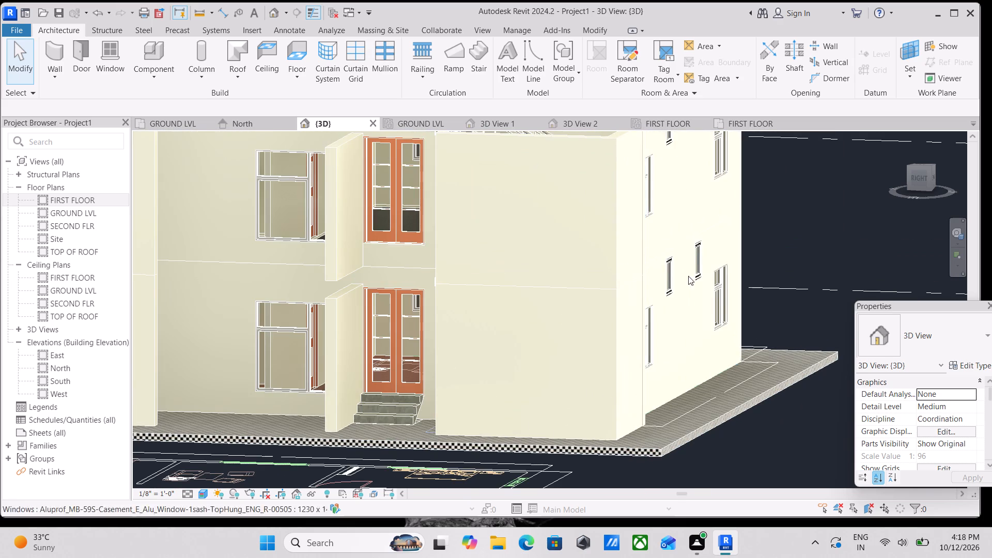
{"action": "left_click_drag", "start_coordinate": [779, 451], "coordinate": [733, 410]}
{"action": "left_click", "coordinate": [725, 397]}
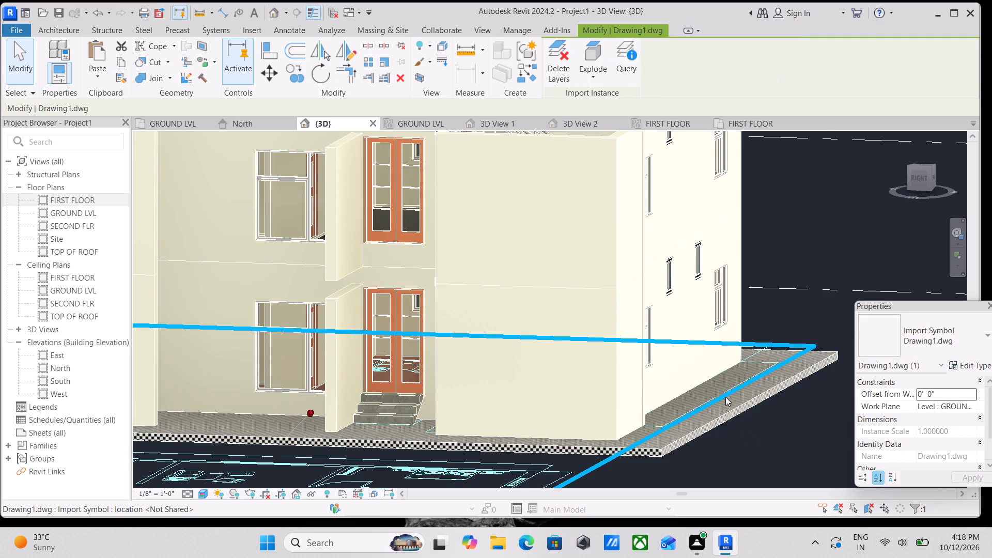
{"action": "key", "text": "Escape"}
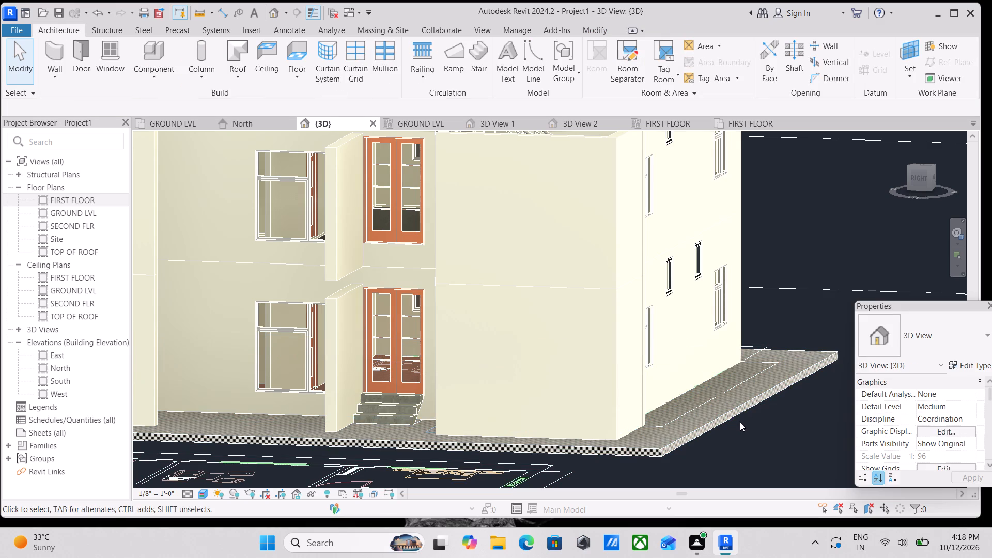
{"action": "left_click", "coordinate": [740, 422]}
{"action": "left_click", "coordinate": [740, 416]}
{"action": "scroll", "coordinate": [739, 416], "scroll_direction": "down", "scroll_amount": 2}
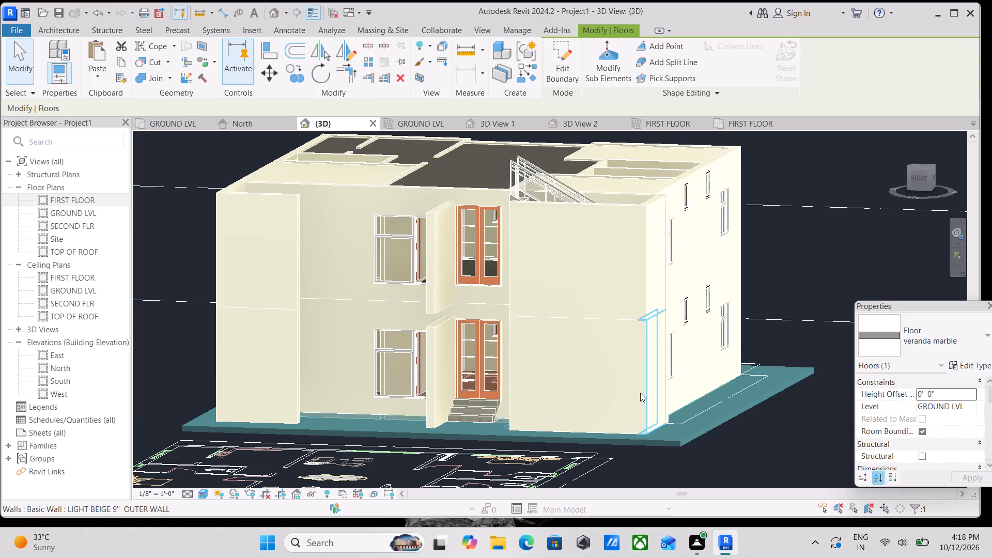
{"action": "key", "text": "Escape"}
Examine the entrance front, the veranda floor edge and the side wall's windows on both storeys in 3D.
{"action": "scroll", "coordinate": [473, 371], "scroll_direction": "down", "scroll_amount": 1}
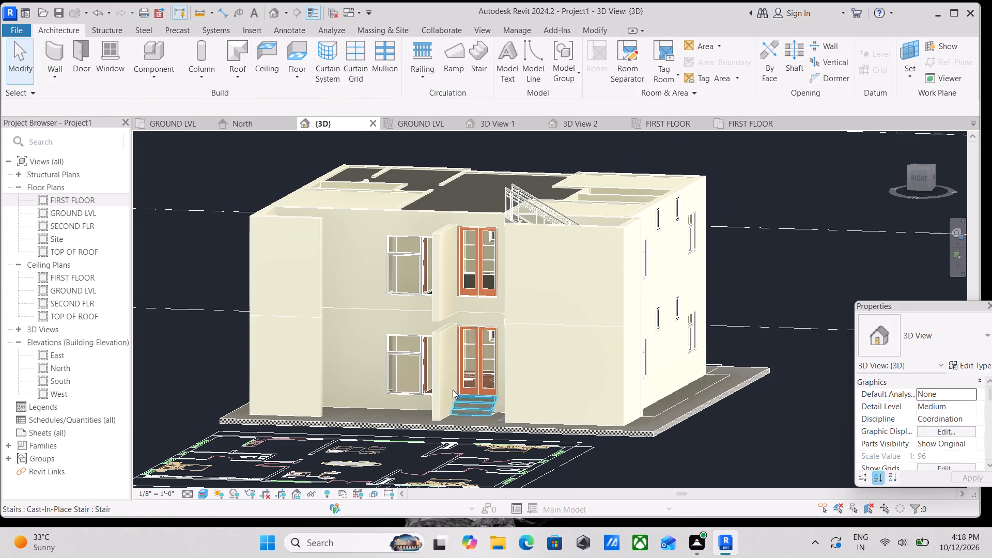
{"action": "scroll", "coordinate": [414, 398], "scroll_direction": "up", "scroll_amount": 3}
{"action": "scroll", "coordinate": [440, 394], "scroll_direction": "down", "scroll_amount": 3}
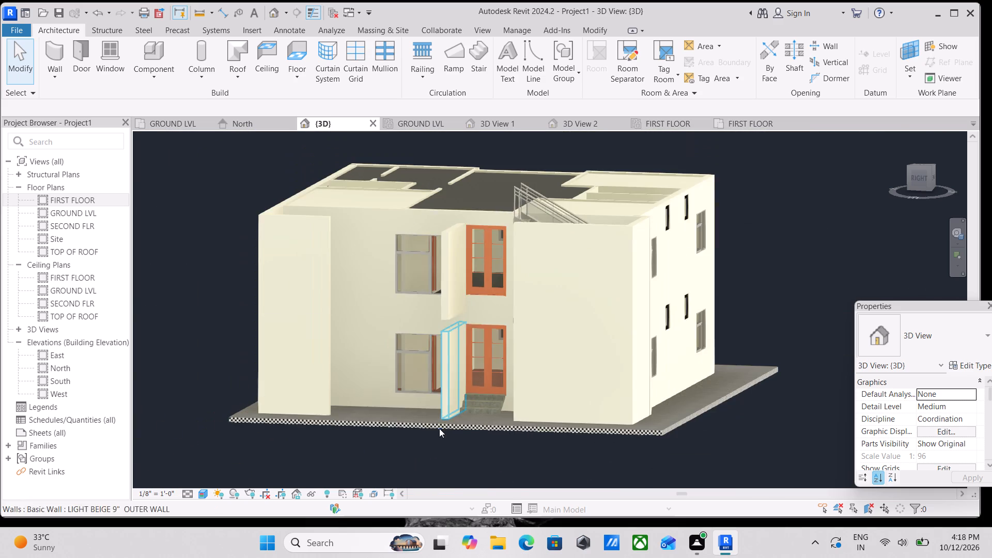
{"action": "middle_click_drag", "start_coordinate": [447, 426], "coordinate": [547, 473], "text": "shift"}
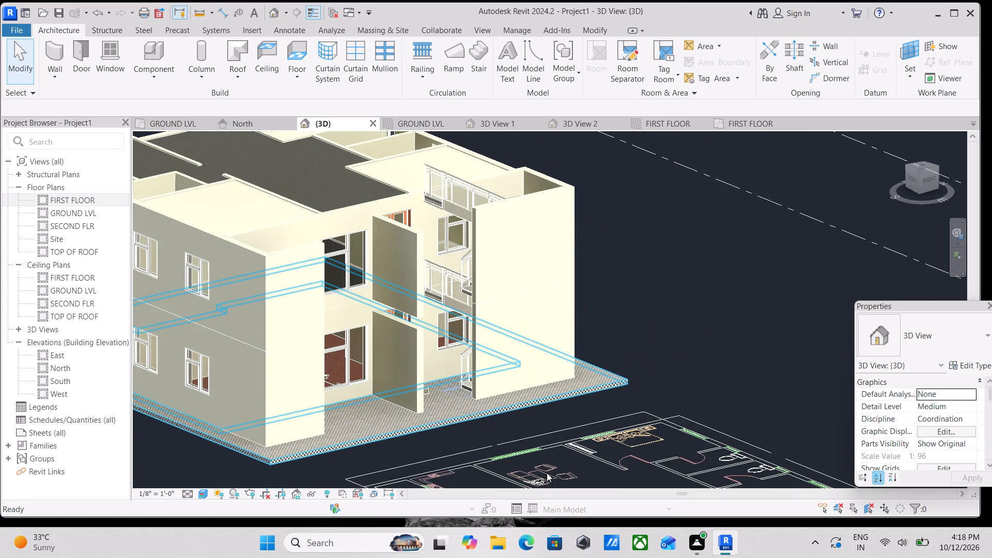
{"action": "scroll", "coordinate": [416, 427], "scroll_direction": "up", "scroll_amount": 3}
{"action": "scroll", "coordinate": [350, 416], "scroll_direction": "down", "scroll_amount": 1}
{"action": "middle_click_drag", "start_coordinate": [349, 408], "coordinate": [485, 371]}
{"action": "scroll", "coordinate": [350, 406], "scroll_direction": "up", "scroll_amount": 3}
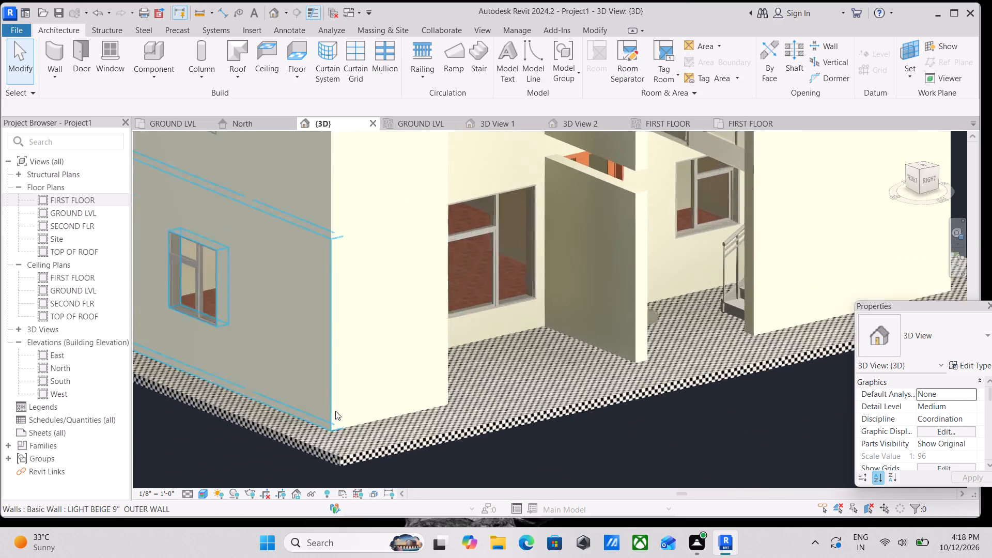
{"action": "scroll", "coordinate": [335, 411], "scroll_direction": "up", "scroll_amount": 6}
{"action": "scroll", "coordinate": [372, 408], "scroll_direction": "down", "scroll_amount": 4}
{"action": "middle_click_drag", "start_coordinate": [380, 412], "coordinate": [614, 455]}
{"action": "scroll", "coordinate": [445, 384], "scroll_direction": "down", "scroll_amount": 1}
{"action": "middle_click_drag", "start_coordinate": [443, 384], "coordinate": [492, 439]}
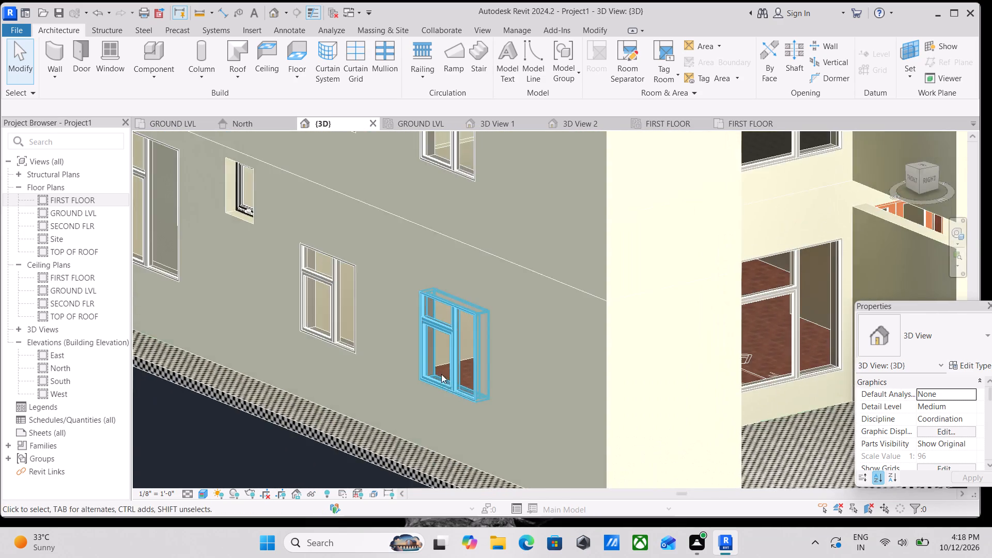
{"action": "scroll", "coordinate": [441, 374], "scroll_direction": "up", "scroll_amount": 4}
{"action": "scroll", "coordinate": [438, 380], "scroll_direction": "down", "scroll_amount": 4}
{"action": "middle_click_drag", "start_coordinate": [412, 376], "coordinate": [532, 464]}
{"action": "scroll", "coordinate": [329, 293], "scroll_direction": "up", "scroll_amount": 4}
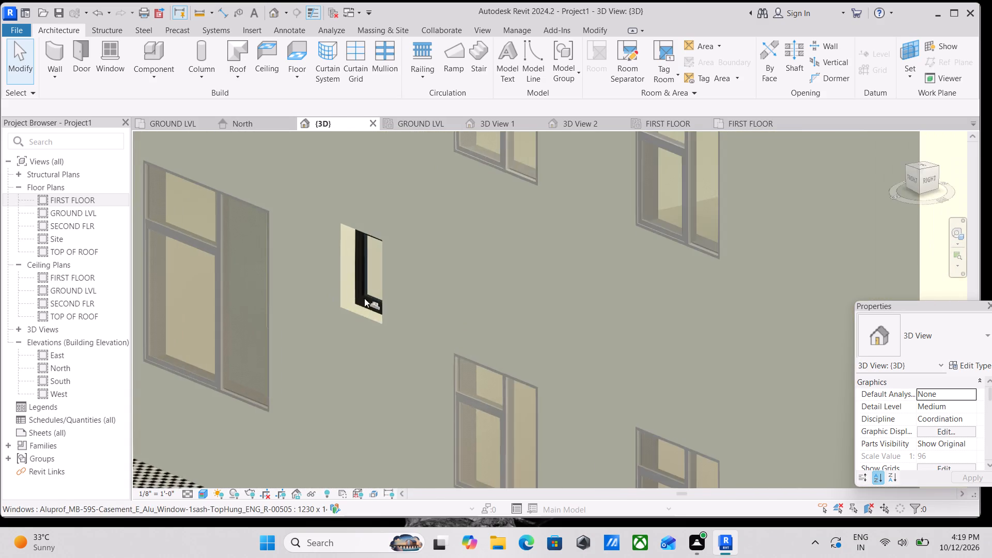
{"action": "scroll", "coordinate": [364, 298], "scroll_direction": "up", "scroll_amount": 4}
{"action": "scroll", "coordinate": [325, 296], "scroll_direction": "down", "scroll_amount": 10}
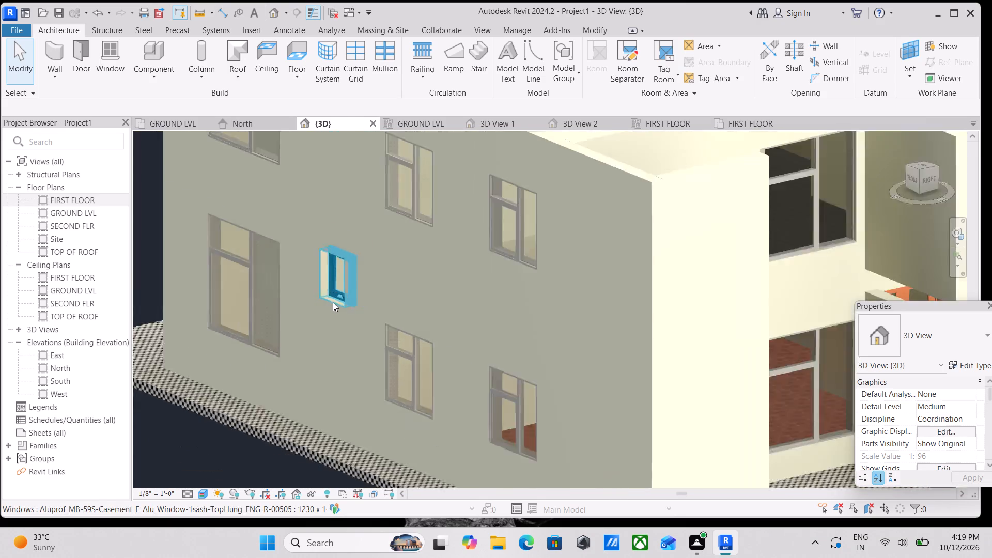
{"action": "scroll", "coordinate": [333, 302], "scroll_direction": "down", "scroll_amount": 4}
{"action": "scroll", "coordinate": [497, 371], "scroll_direction": "down", "scroll_amount": 1}
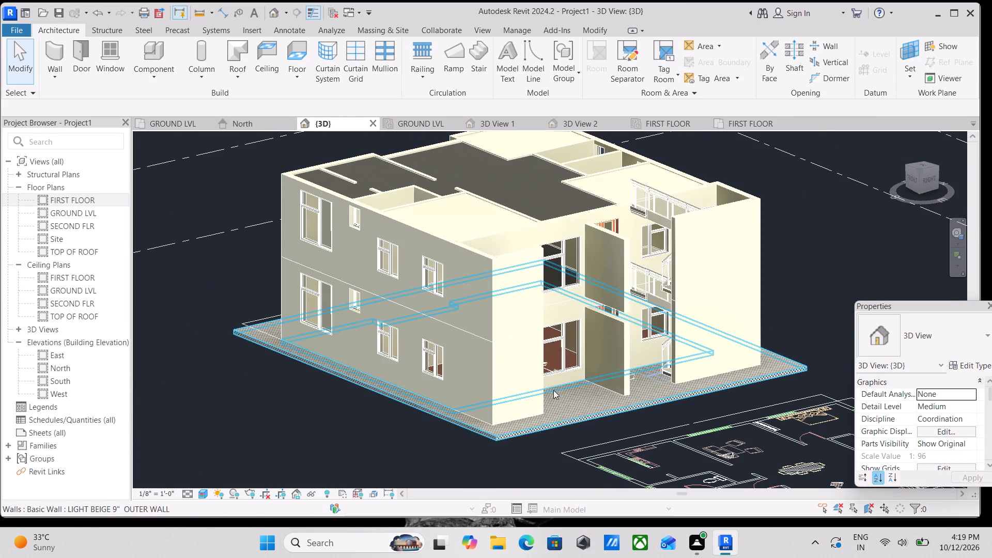
{"action": "middle_click_drag", "start_coordinate": [549, 390], "coordinate": [460, 436], "text": "shift"}
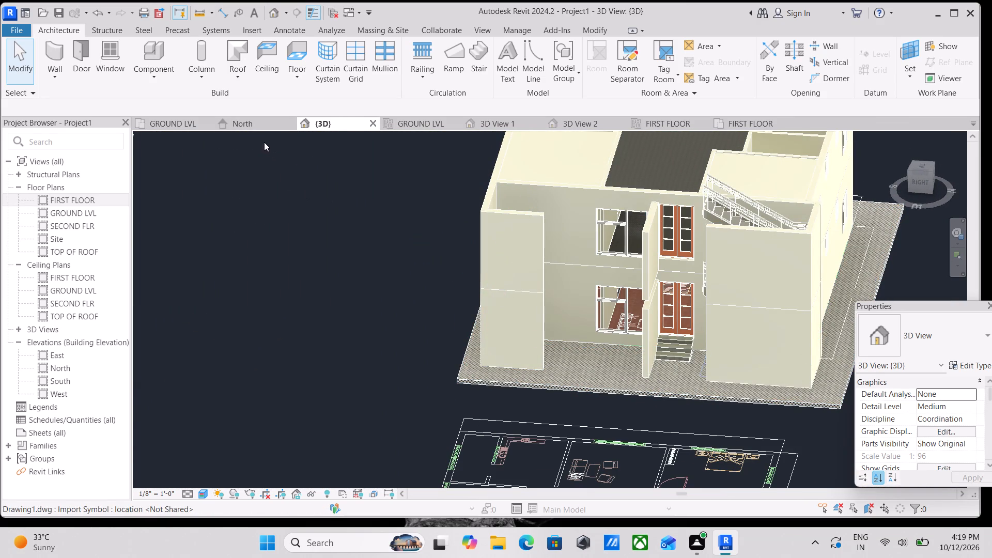
Check the North elevation and the GROUND LVL plan, and examine the bedrooms, toilets and staircase in the FIRST FLOOR plan.
{"action": "left_click", "coordinate": [240, 124]}
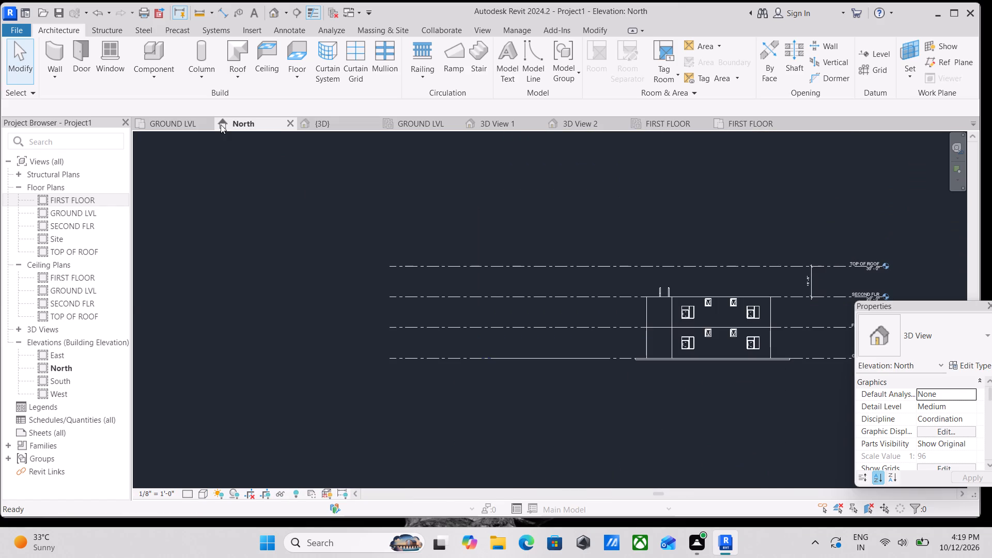
{"action": "left_click", "coordinate": [182, 122]}
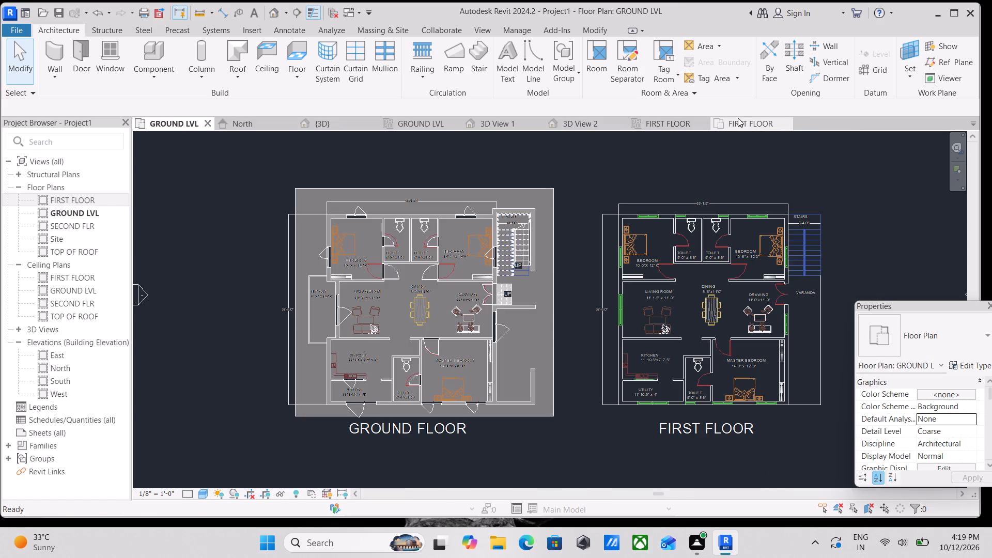
{"action": "left_click", "coordinate": [738, 118]}
{"action": "scroll", "coordinate": [458, 271], "scroll_direction": "up", "scroll_amount": 7}
{"action": "left_click_drag", "start_coordinate": [460, 219], "coordinate": [397, 297]}
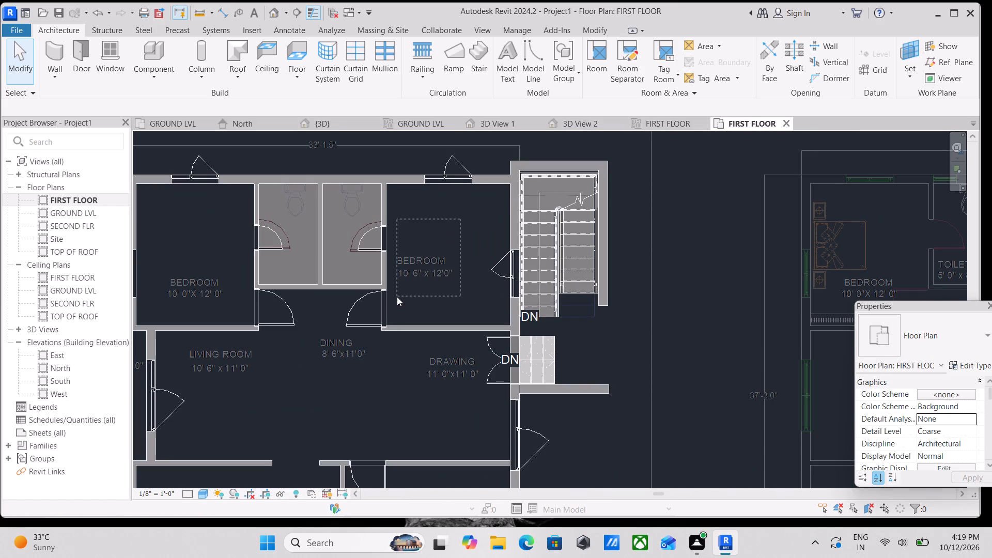
{"action": "left_click_drag", "start_coordinate": [397, 297], "coordinate": [415, 293]}
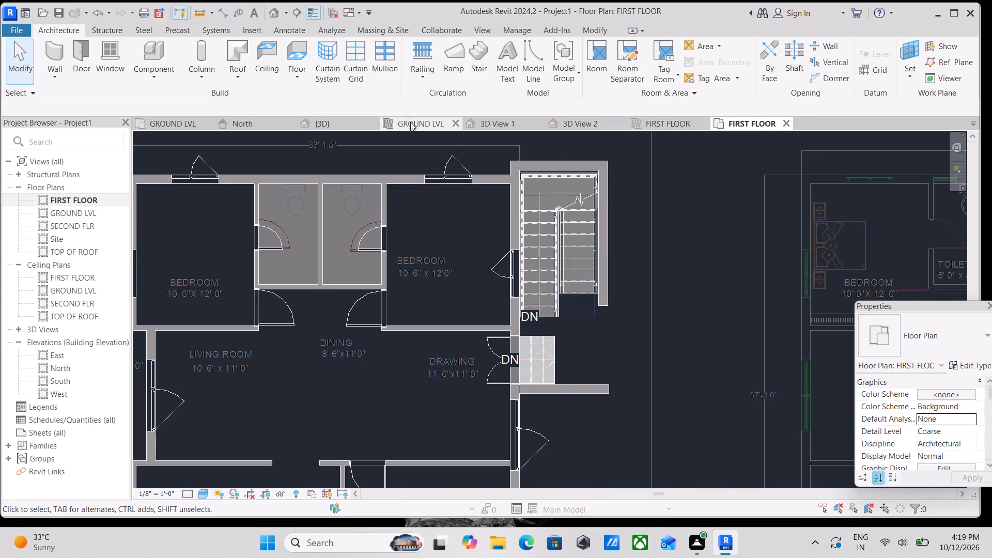
Examine the rooms and doors around the living, dining and drawing areas in the GROUND LVL floor plan.
{"action": "left_click", "coordinate": [190, 127]}
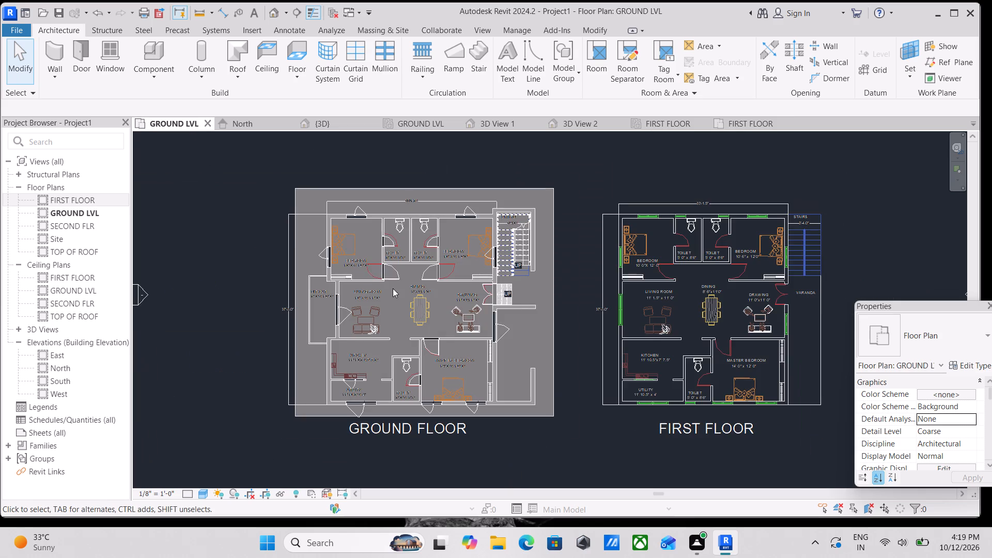
{"action": "scroll", "coordinate": [393, 289], "scroll_direction": "up", "scroll_amount": 4}
{"action": "left_click_drag", "start_coordinate": [402, 293], "coordinate": [327, 342]}
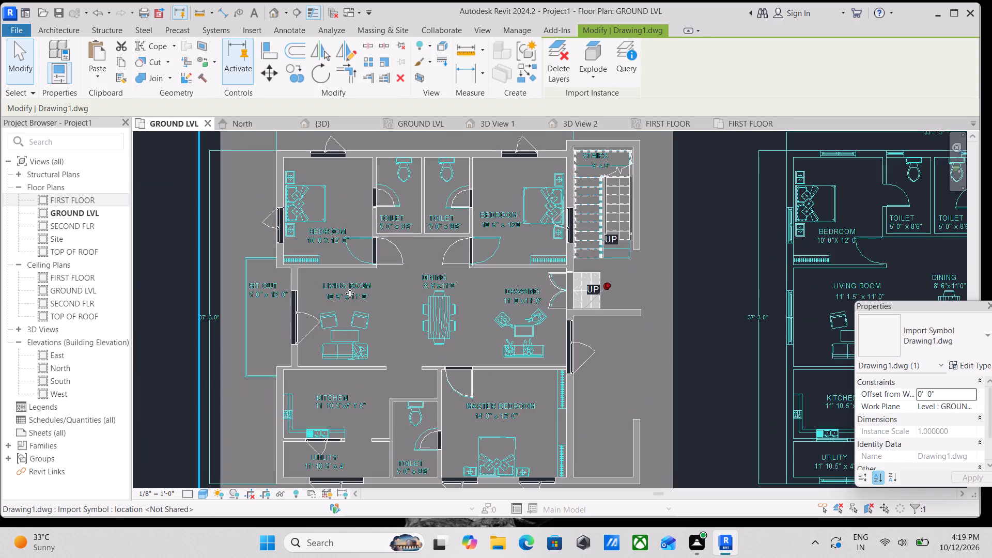
{"action": "scroll", "coordinate": [358, 289], "scroll_direction": "up", "scroll_amount": 2}
{"action": "key", "text": "Escape"}
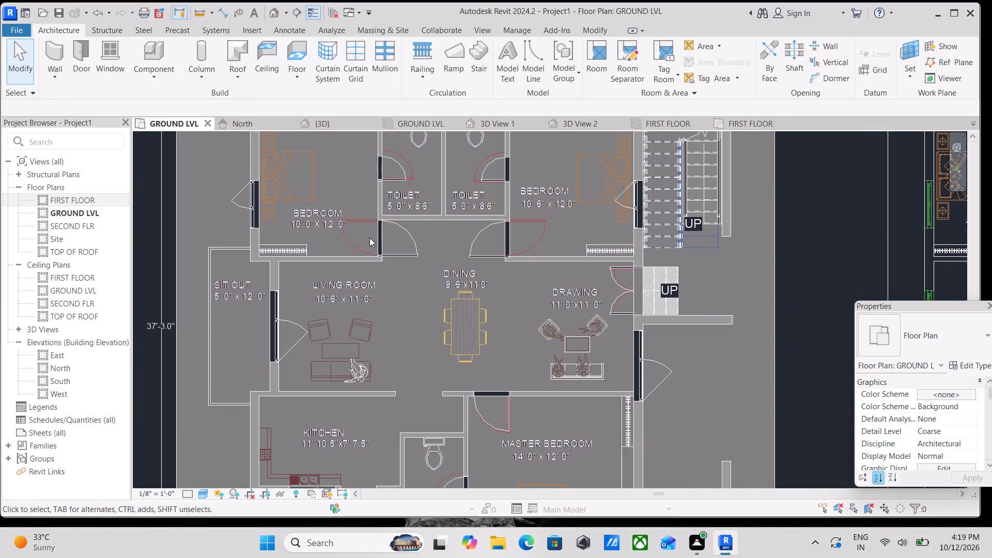
{"action": "scroll", "coordinate": [544, 227], "scroll_direction": "up", "scroll_amount": 4}
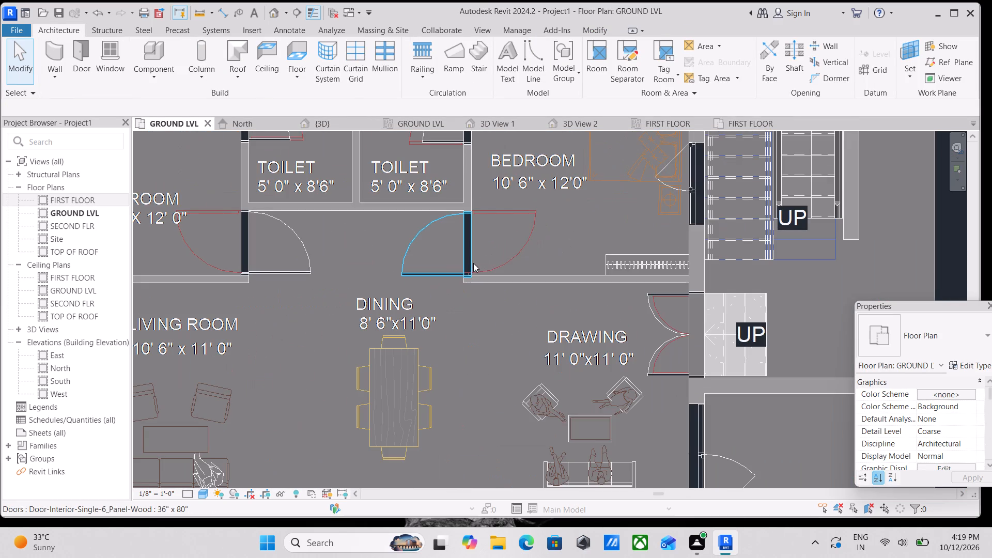
{"action": "scroll", "coordinate": [473, 254], "scroll_direction": "down", "scroll_amount": 4}
Copy the ground storey's ROSE MARBLE FLOOR, excluding the veranda marble floor, and paste it aligned to the FIRST FLOOR level.
{"action": "middle_click_drag", "start_coordinate": [488, 265], "coordinate": [464, 368]}
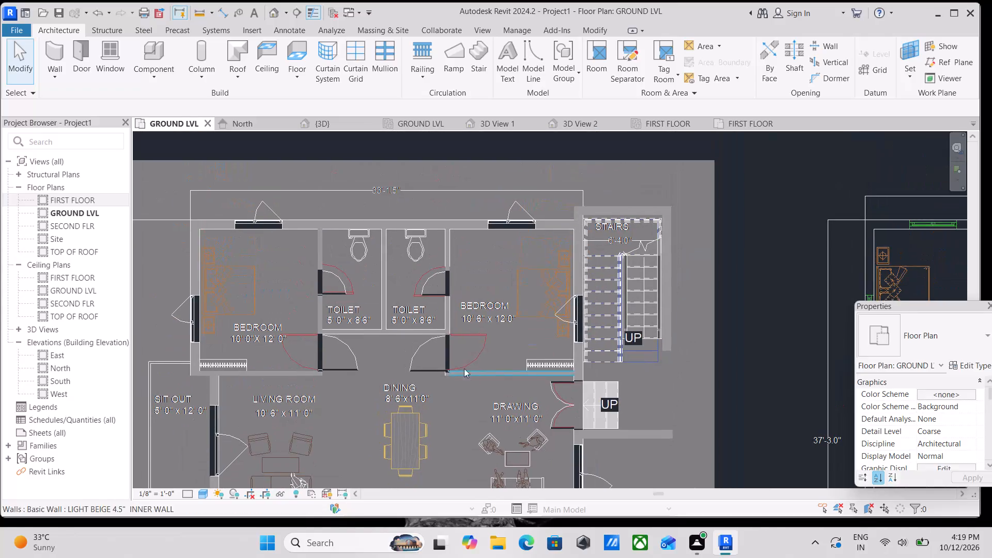
{"action": "middle_click_drag", "start_coordinate": [469, 275], "coordinate": [420, 358]}
{"action": "scroll", "coordinate": [254, 334], "scroll_direction": "down", "scroll_amount": 2}
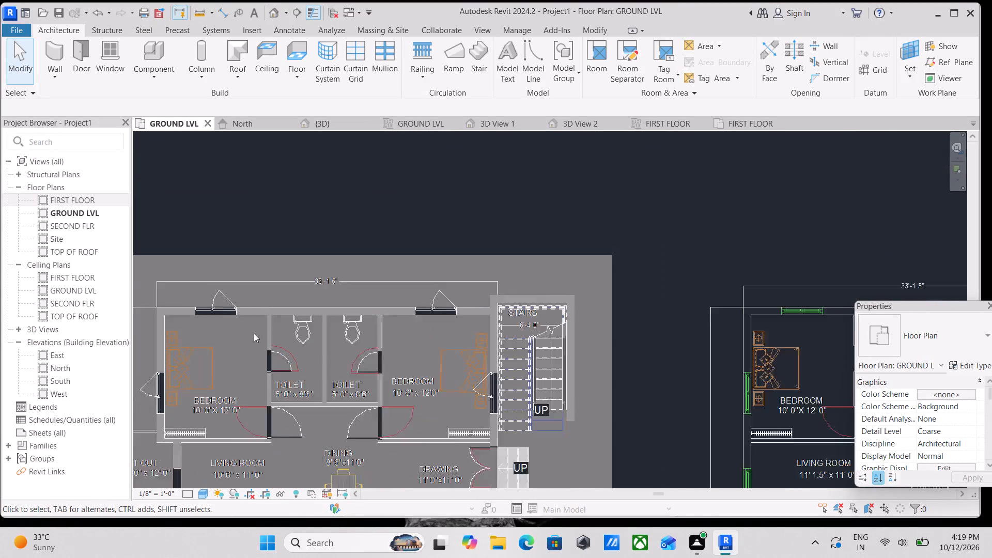
{"action": "middle_click_drag", "start_coordinate": [260, 333], "coordinate": [357, 271]}
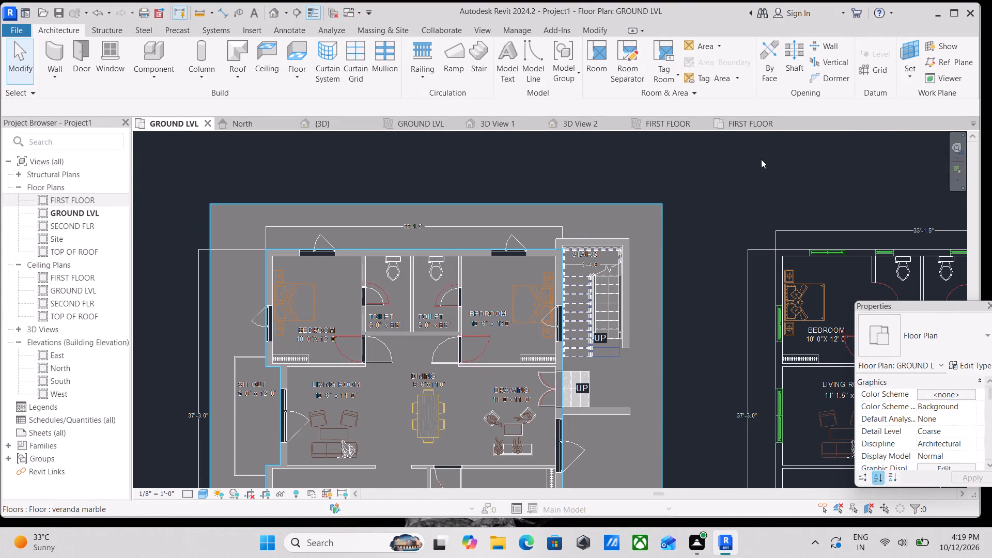
{"action": "left_click_drag", "start_coordinate": [697, 189], "coordinate": [502, 304]}
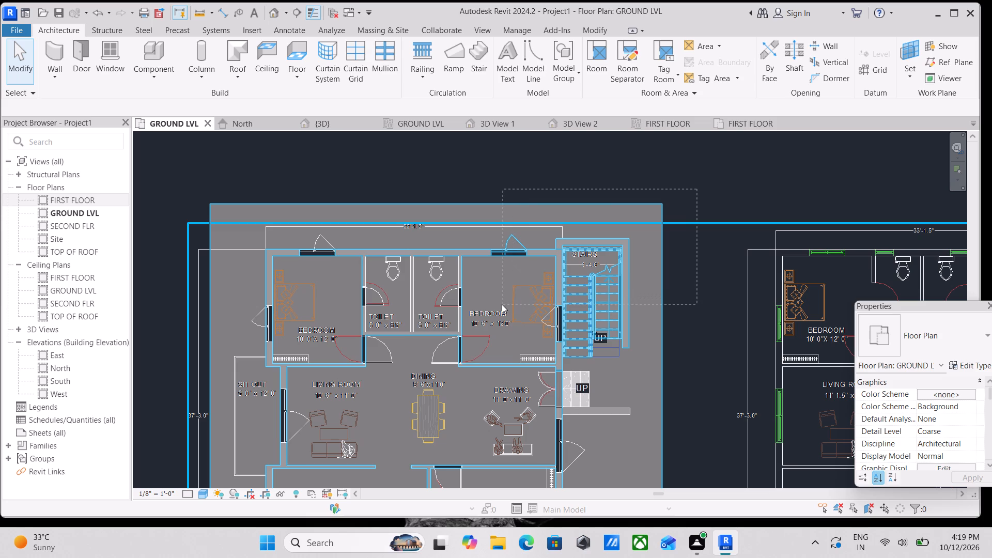
{"action": "left_click_drag", "start_coordinate": [502, 304], "coordinate": [516, 300]}
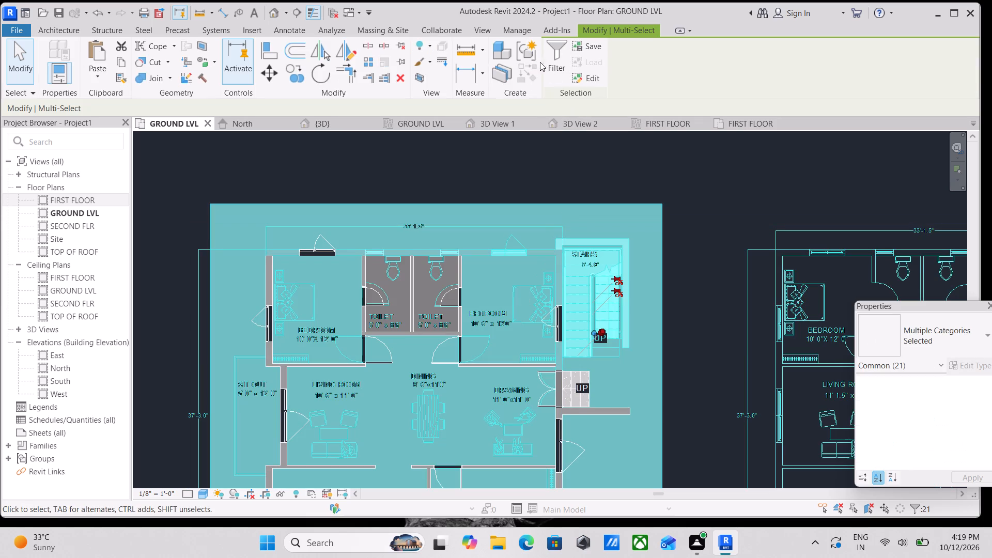
{"action": "left_click", "coordinate": [553, 65]}
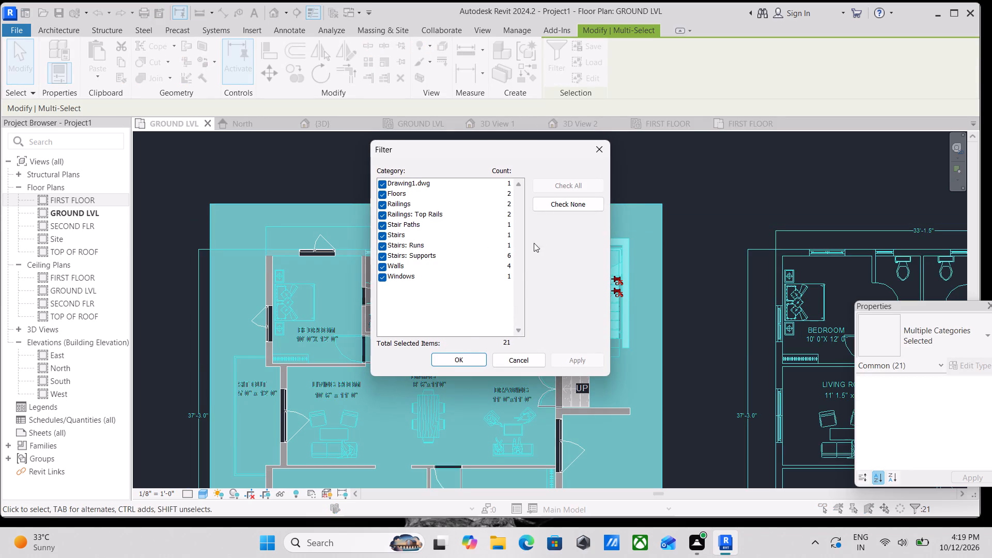
{"action": "left_click", "coordinate": [563, 200]}
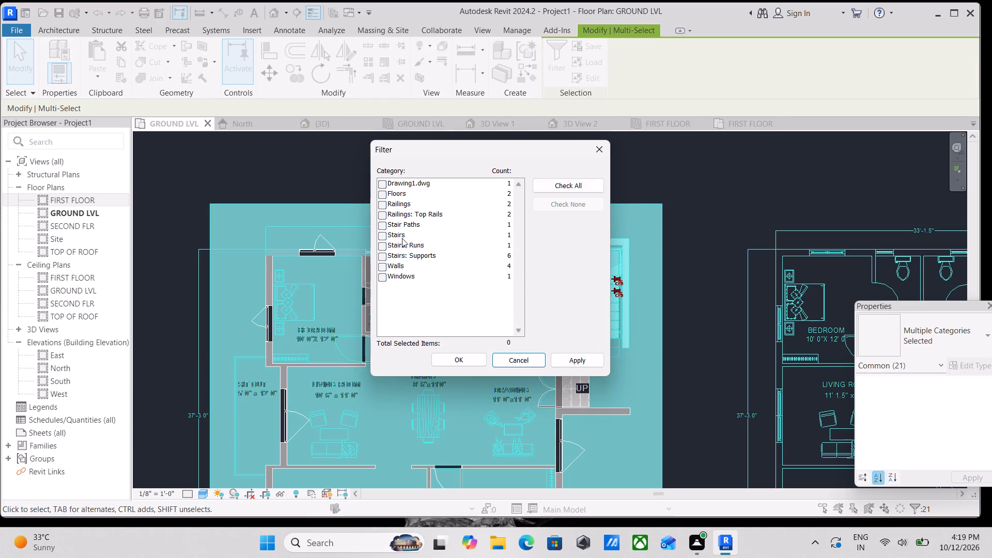
{"action": "left_click", "coordinate": [382, 193]}
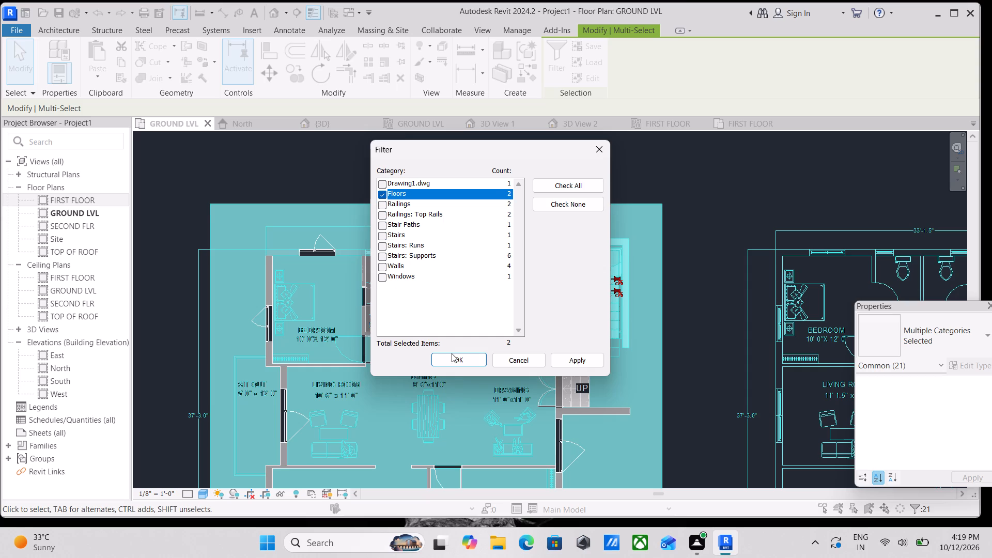
{"action": "left_click", "coordinate": [459, 358]}
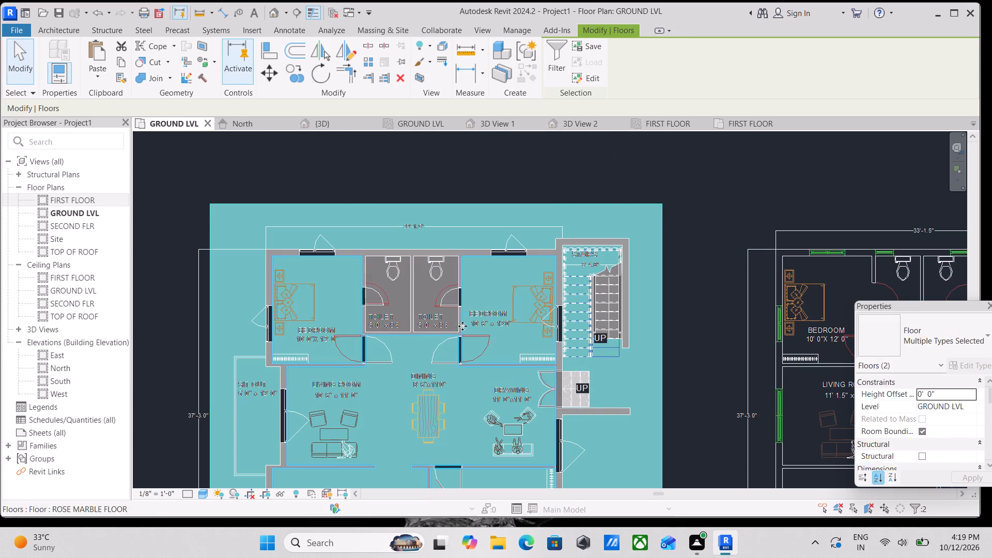
{"action": "scroll", "coordinate": [443, 271], "scroll_direction": "down", "scroll_amount": 2}
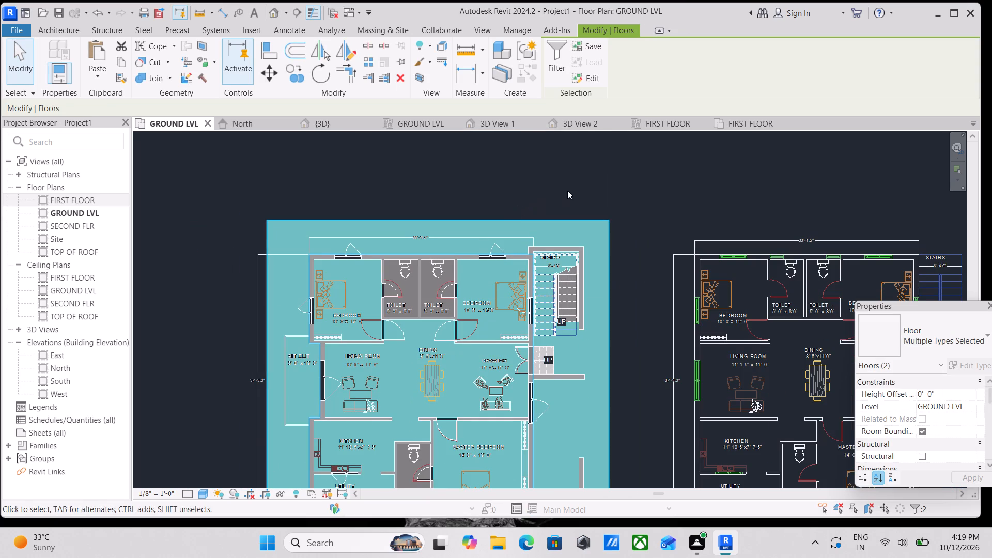
{"action": "scroll", "coordinate": [443, 241], "scroll_direction": "down", "scroll_amount": 1}
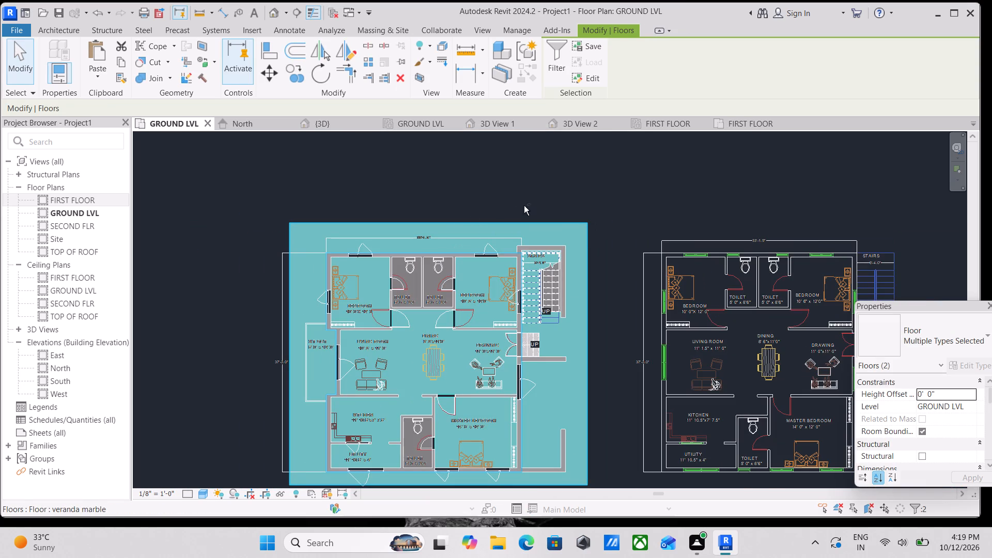
{"action": "left_click", "coordinate": [585, 225], "text": "shift"}
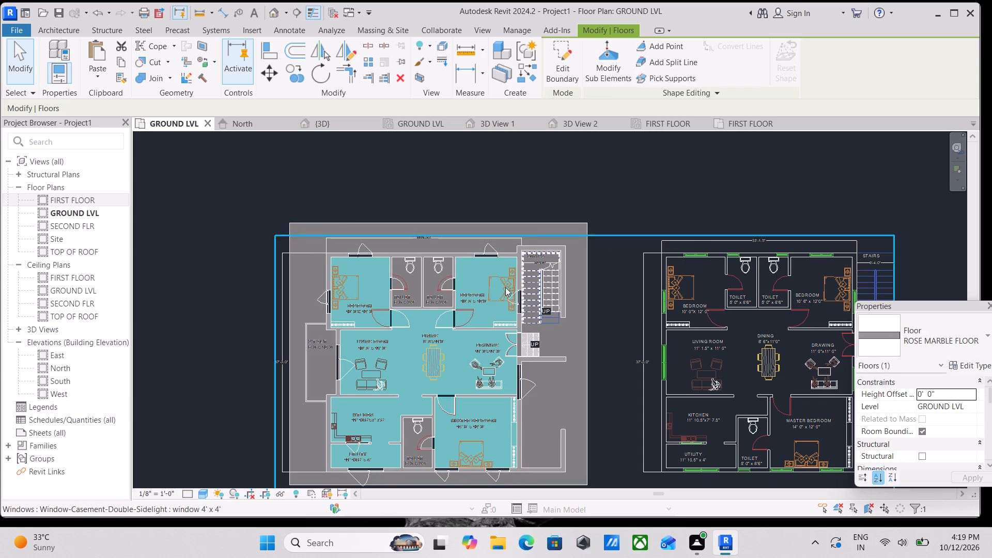
{"action": "left_click", "coordinate": [117, 63]}
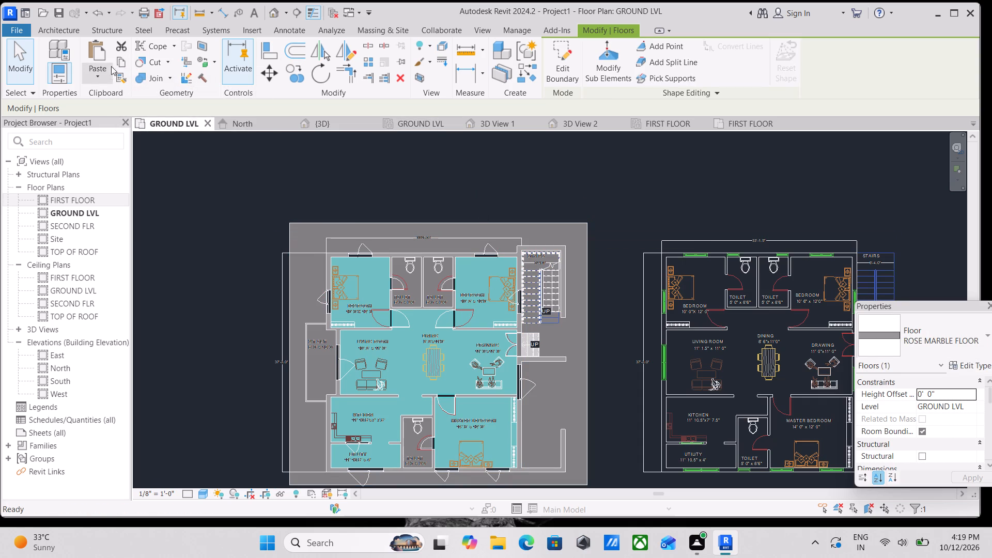
{"action": "left_click", "coordinate": [98, 75]}
{"action": "left_click", "coordinate": [122, 122]}
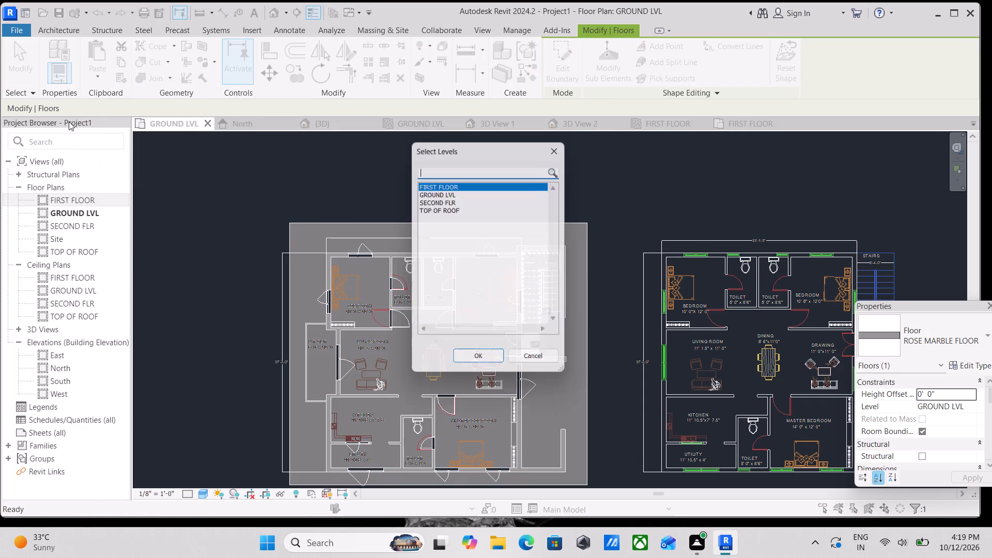
{"action": "left_click", "coordinate": [473, 362]}
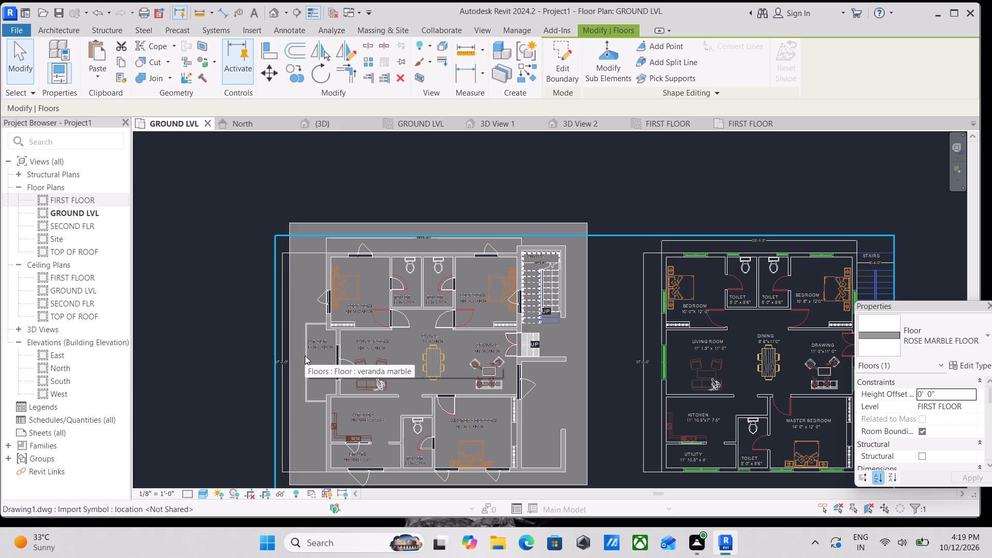
Examine the marble floor's coverage of the rooms, stair side and sit-out in the FIRST FLOOR plan.
{"action": "scroll", "coordinate": [305, 355], "scroll_direction": "down", "scroll_amount": 2}
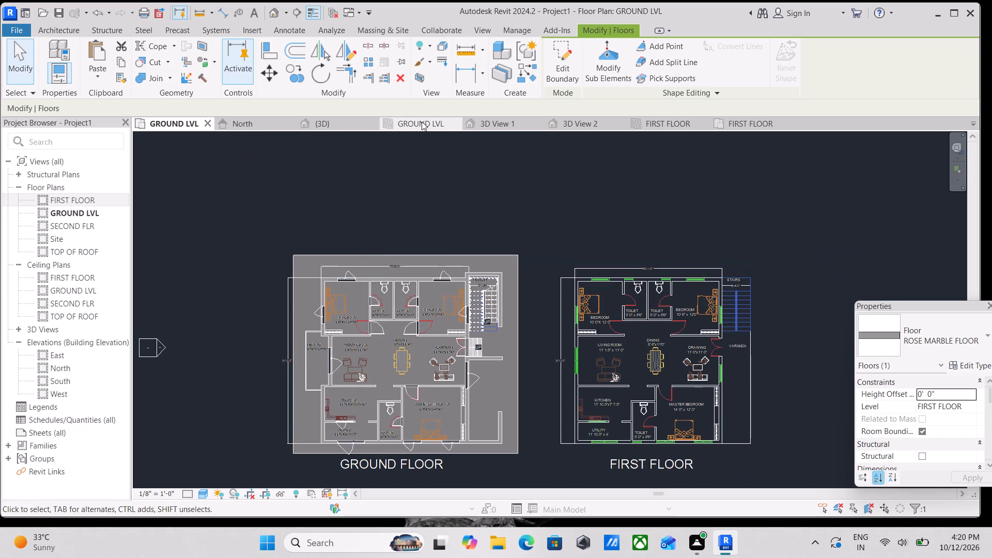
{"action": "left_click", "coordinate": [745, 123]}
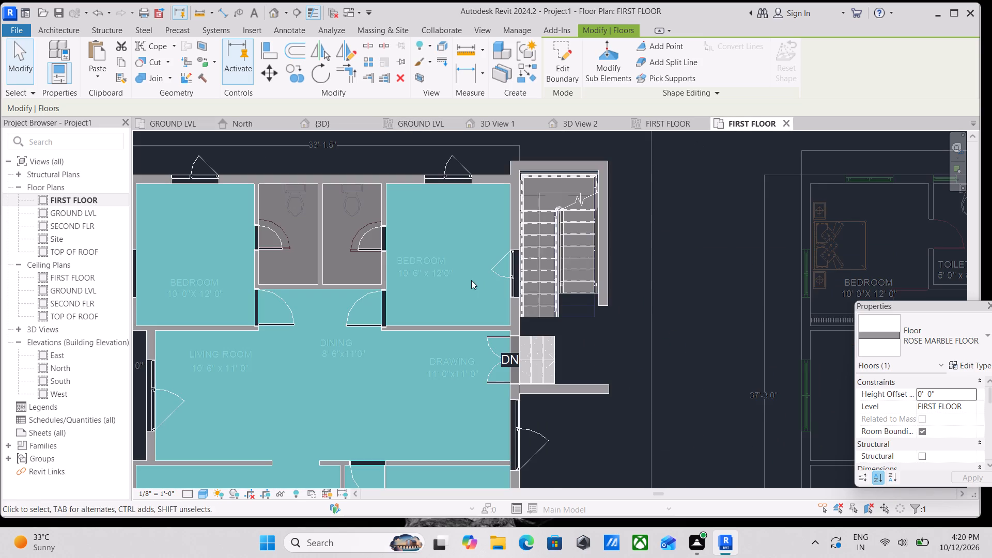
{"action": "scroll", "coordinate": [470, 280], "scroll_direction": "down", "scroll_amount": 3}
{"action": "key", "text": "Escape"}
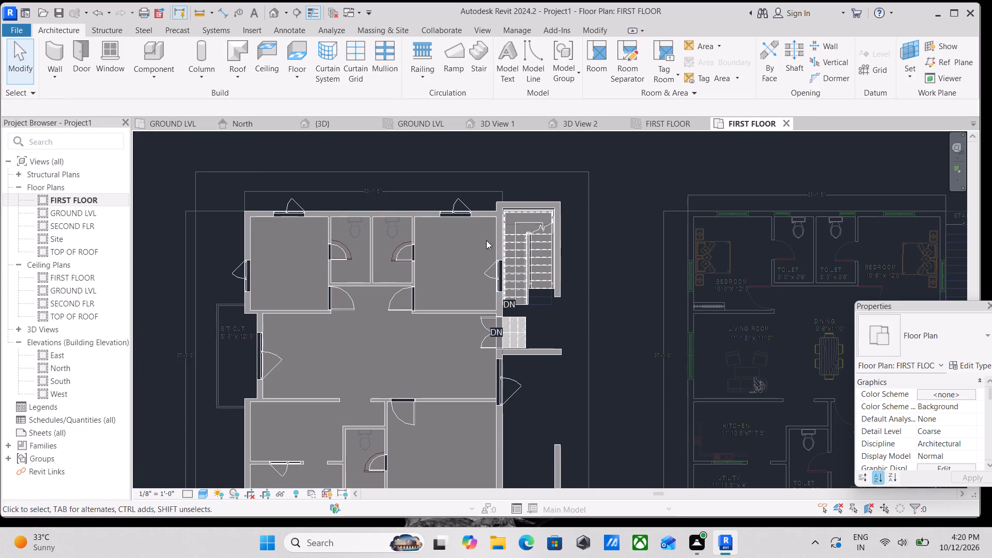
{"action": "scroll", "coordinate": [481, 381], "scroll_direction": "up", "scroll_amount": 3}
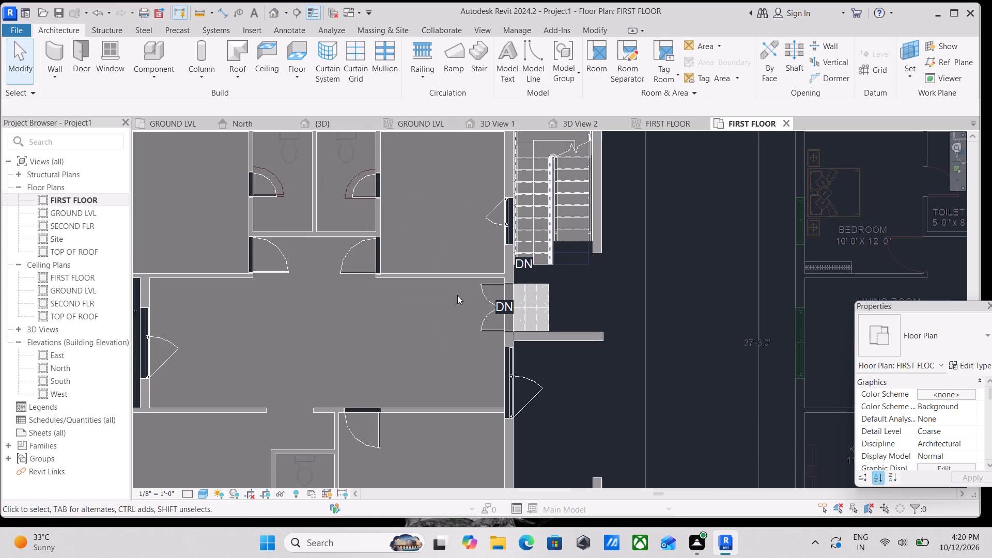
{"action": "left_click", "coordinate": [323, 306]}
{"action": "scroll", "coordinate": [348, 382], "scroll_direction": "down", "scroll_amount": 2}
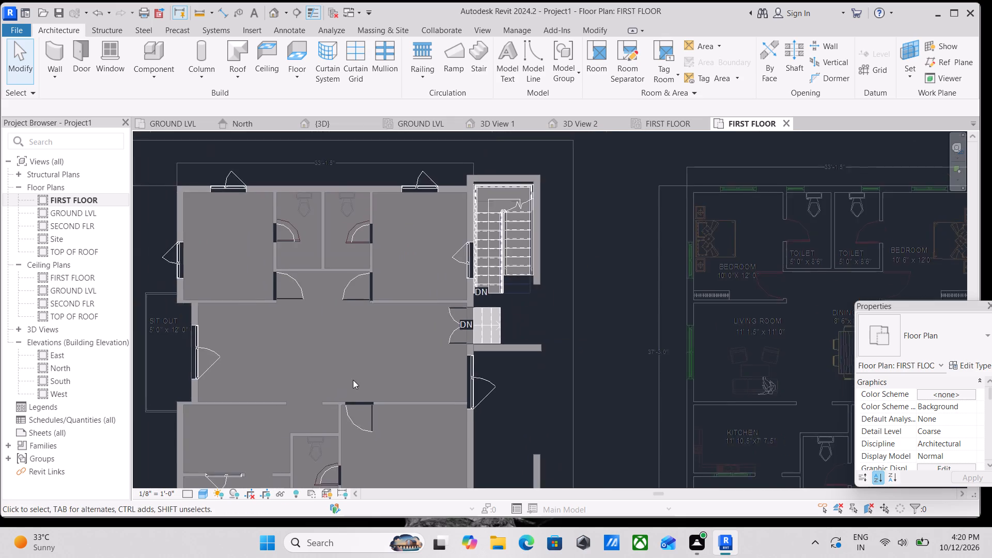
{"action": "middle_click_drag", "start_coordinate": [354, 379], "coordinate": [390, 290]}
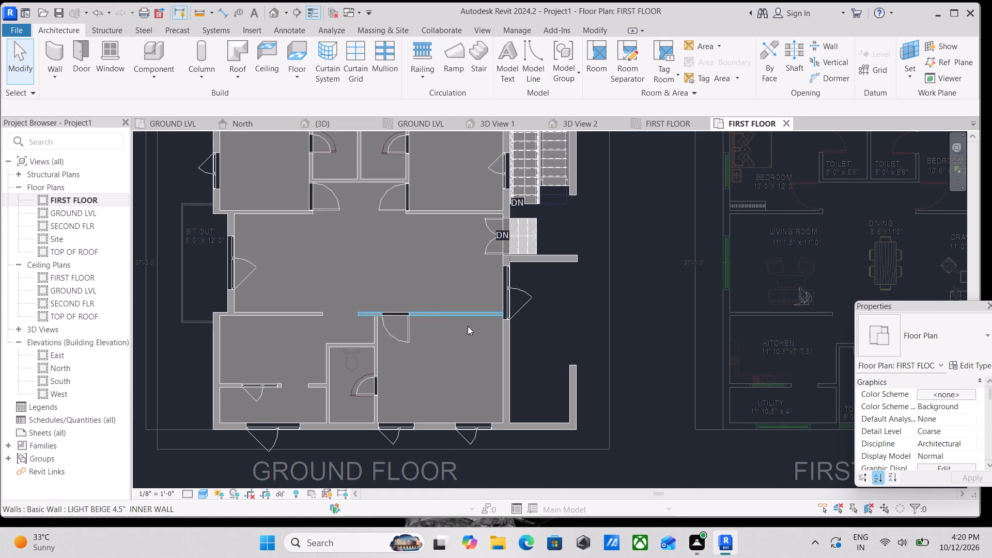
Filter the first-storey selection to floors, single out the ROSE MARBLE FLOOR, and open its boundary for editing.
{"action": "left_click_drag", "start_coordinate": [218, 260], "coordinate": [237, 269]}
{"action": "left_click", "coordinate": [200, 257]}
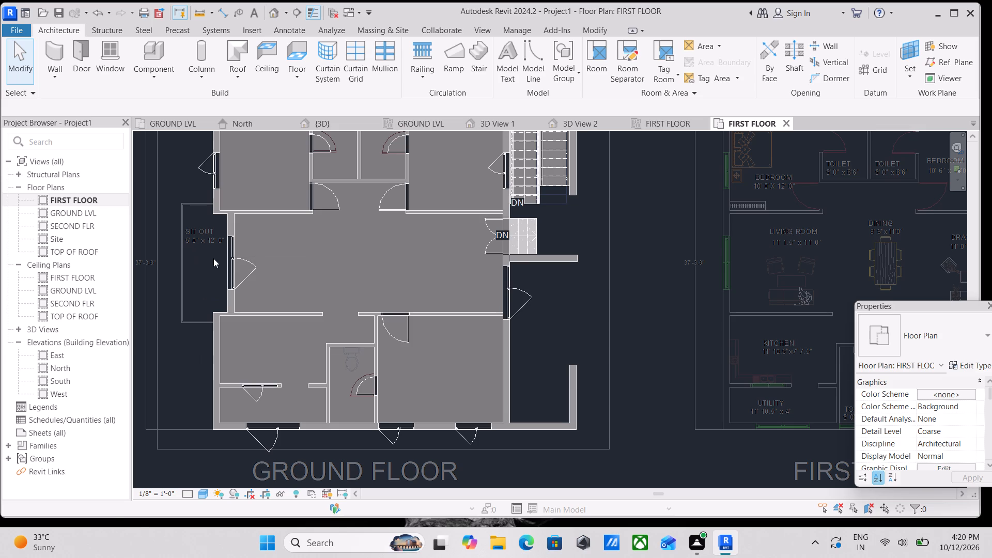
{"action": "left_click_drag", "start_coordinate": [526, 373], "coordinate": [461, 350]}
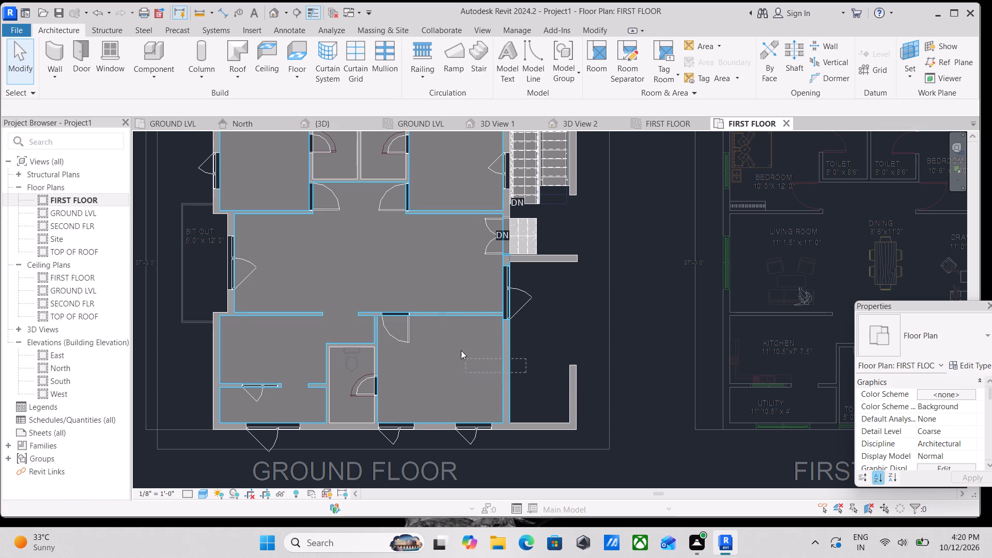
{"action": "left_click_drag", "start_coordinate": [461, 350], "coordinate": [226, 256]}
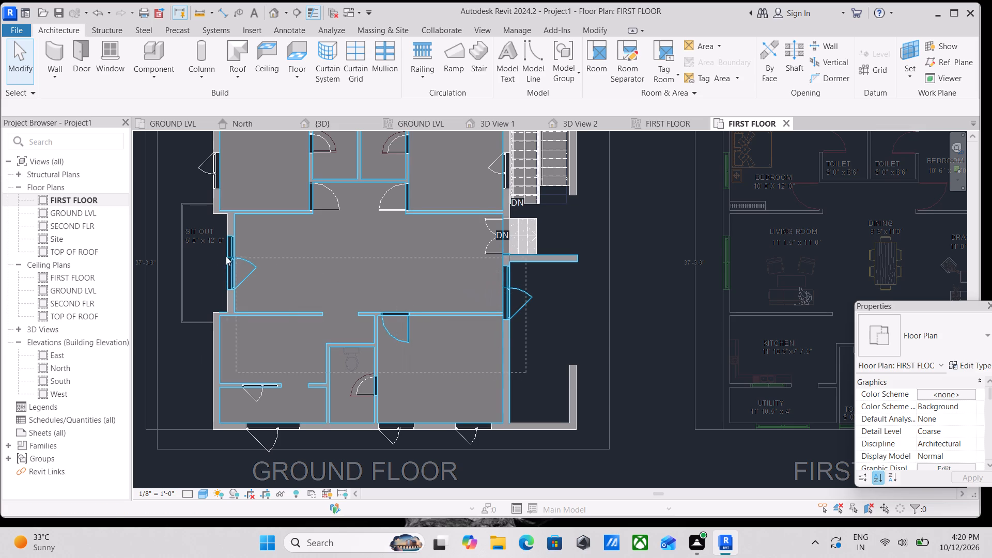
{"action": "left_click_drag", "start_coordinate": [226, 256], "coordinate": [202, 250]}
{"action": "scroll", "coordinate": [226, 260], "scroll_direction": "down", "scroll_amount": 2}
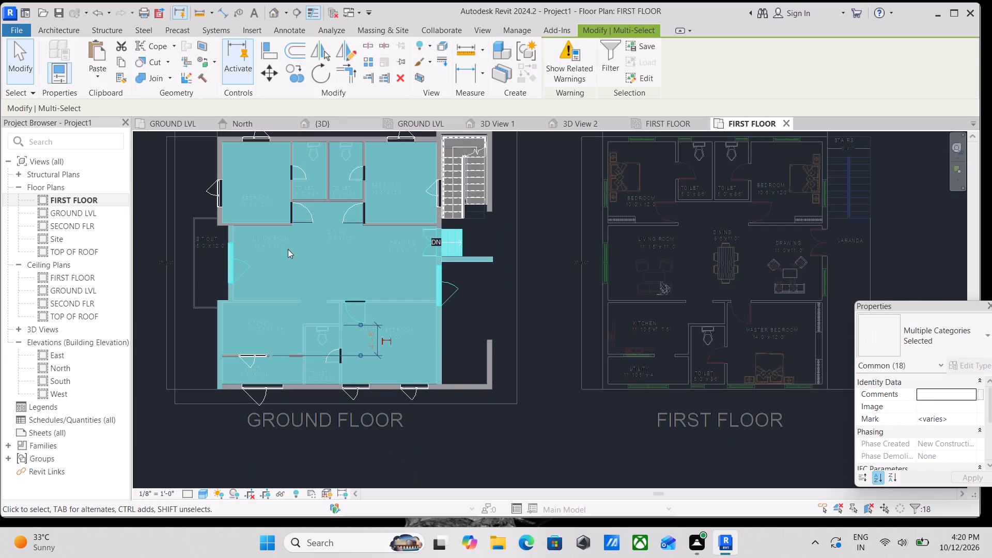
{"action": "left_click", "coordinate": [609, 58]}
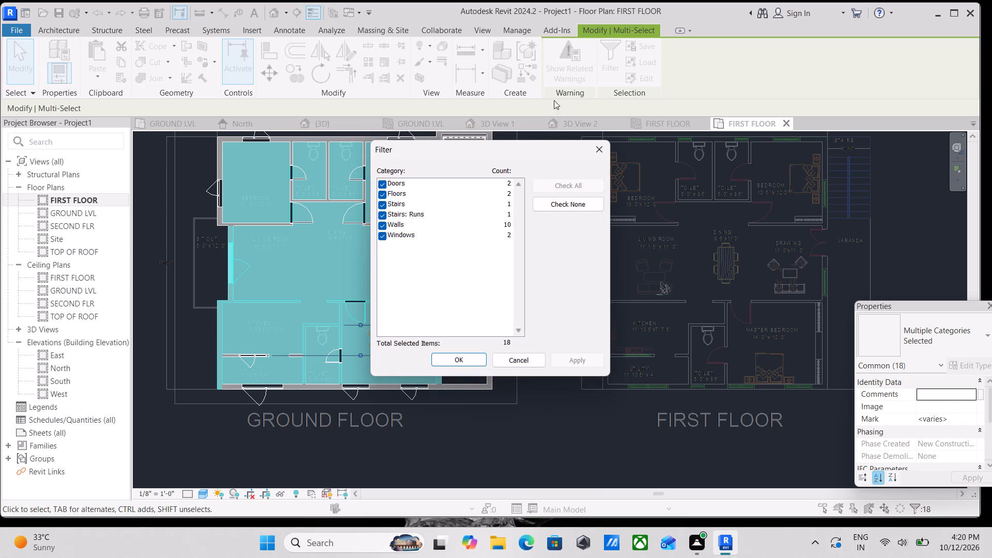
{"action": "left_click", "coordinate": [581, 204]}
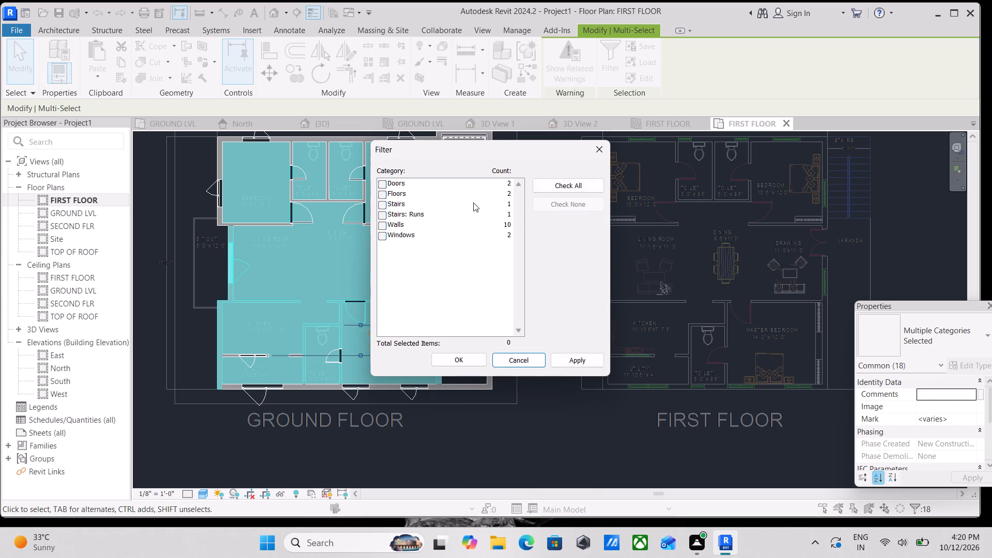
{"action": "left_click", "coordinate": [386, 192]}
{"action": "left_click", "coordinate": [381, 193]}
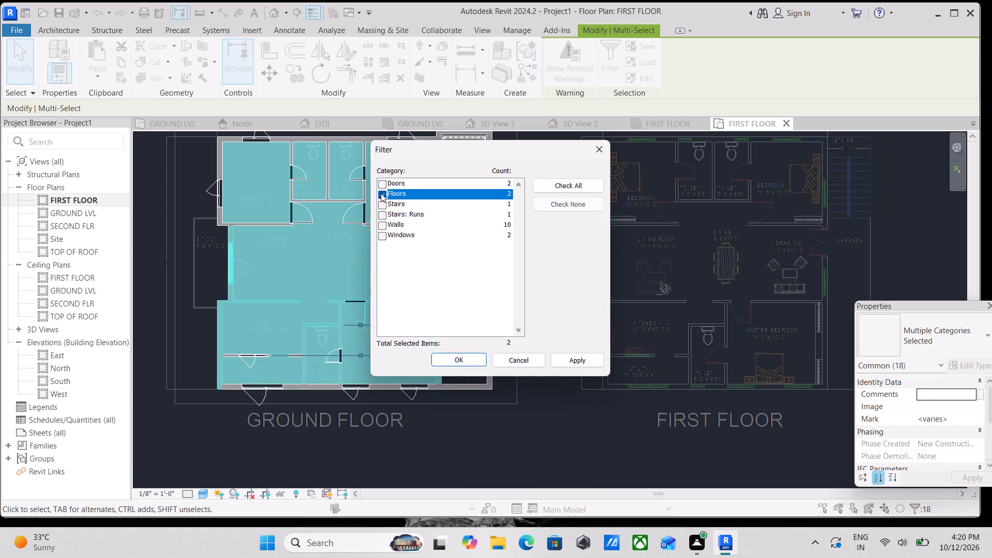
{"action": "left_click", "coordinate": [575, 362]}
{"action": "left_click", "coordinate": [463, 360]}
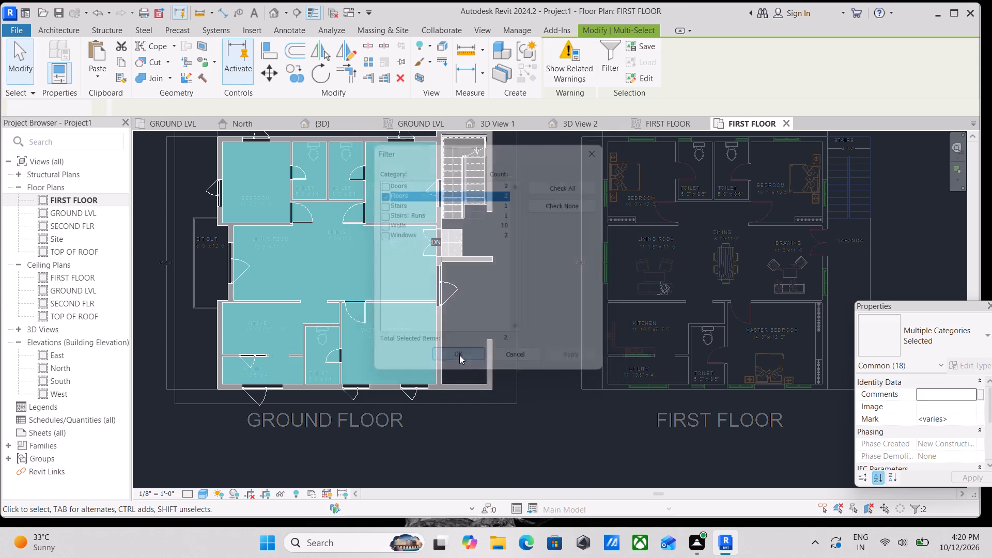
{"action": "scroll", "coordinate": [310, 156], "scroll_direction": "up", "scroll_amount": 2}
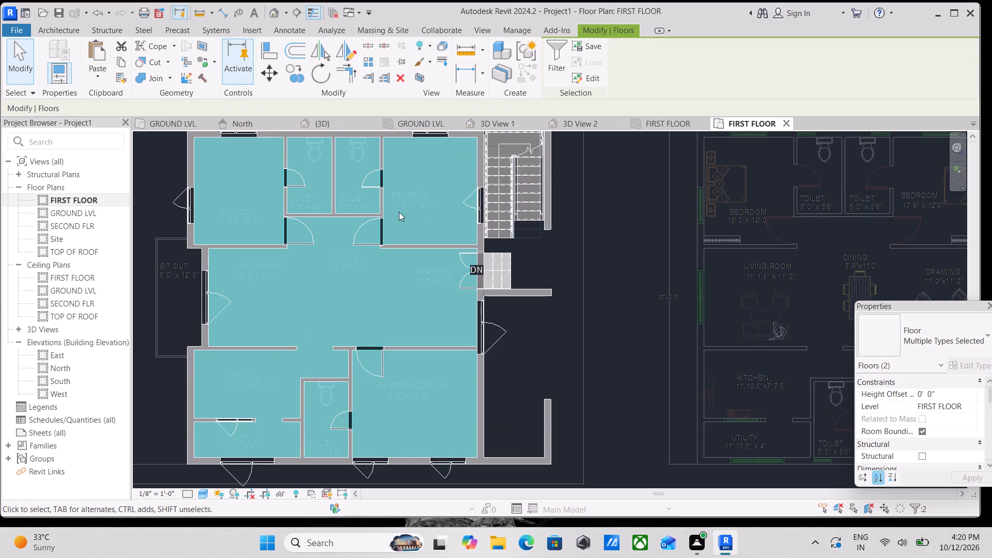
{"action": "left_click", "coordinate": [476, 210]}
{"action": "left_click", "coordinate": [561, 57]}
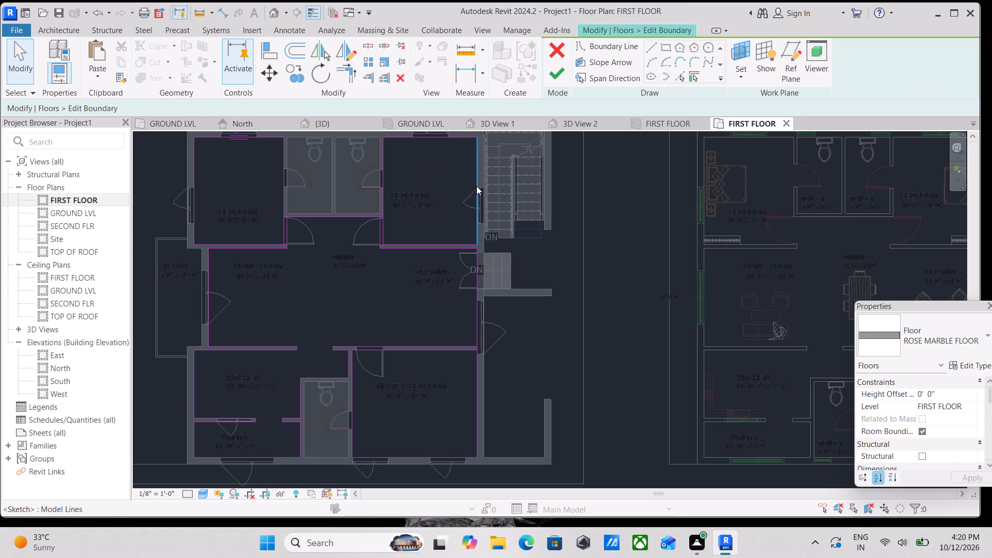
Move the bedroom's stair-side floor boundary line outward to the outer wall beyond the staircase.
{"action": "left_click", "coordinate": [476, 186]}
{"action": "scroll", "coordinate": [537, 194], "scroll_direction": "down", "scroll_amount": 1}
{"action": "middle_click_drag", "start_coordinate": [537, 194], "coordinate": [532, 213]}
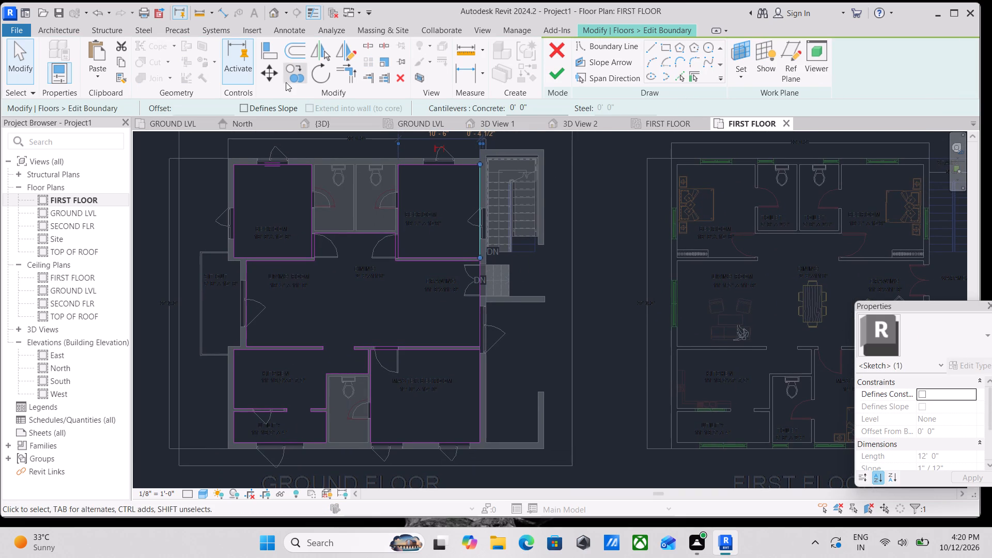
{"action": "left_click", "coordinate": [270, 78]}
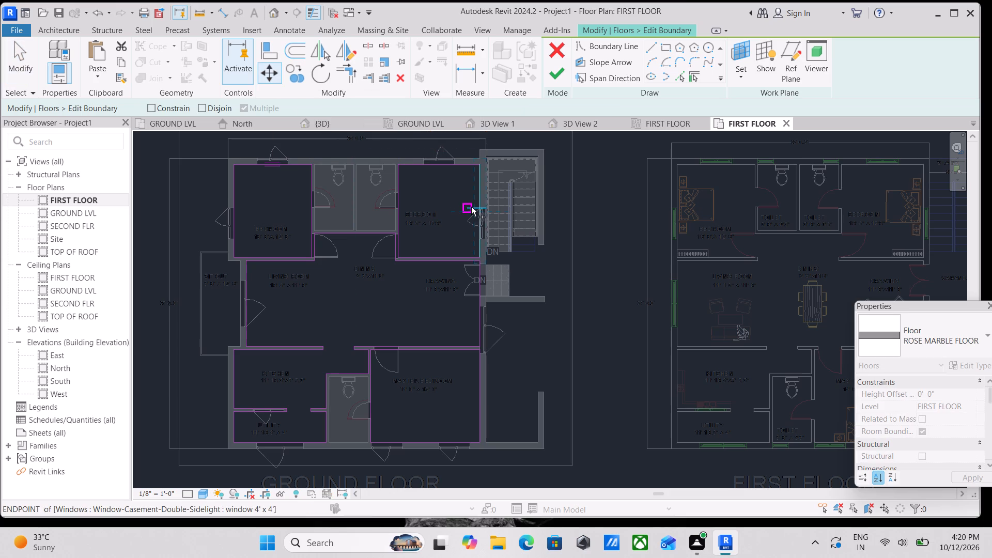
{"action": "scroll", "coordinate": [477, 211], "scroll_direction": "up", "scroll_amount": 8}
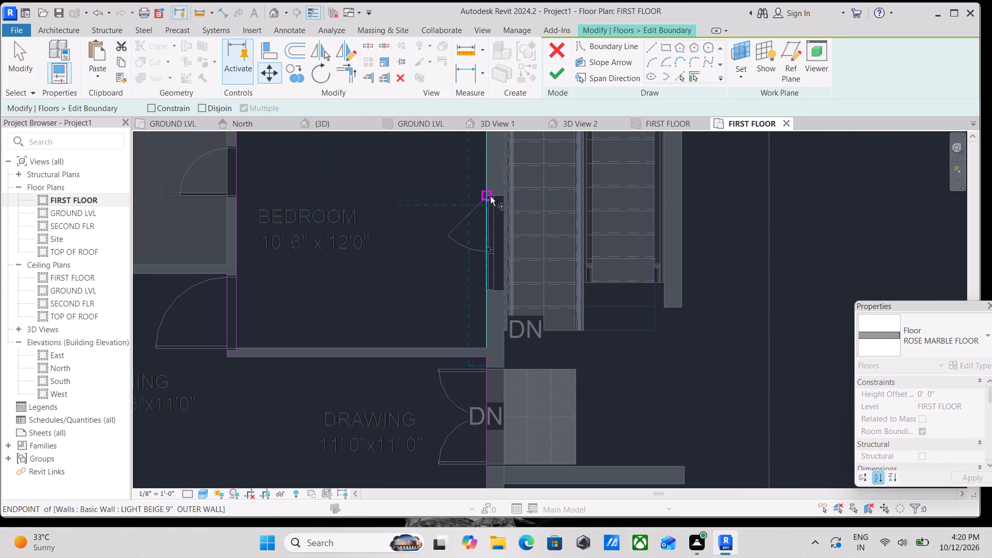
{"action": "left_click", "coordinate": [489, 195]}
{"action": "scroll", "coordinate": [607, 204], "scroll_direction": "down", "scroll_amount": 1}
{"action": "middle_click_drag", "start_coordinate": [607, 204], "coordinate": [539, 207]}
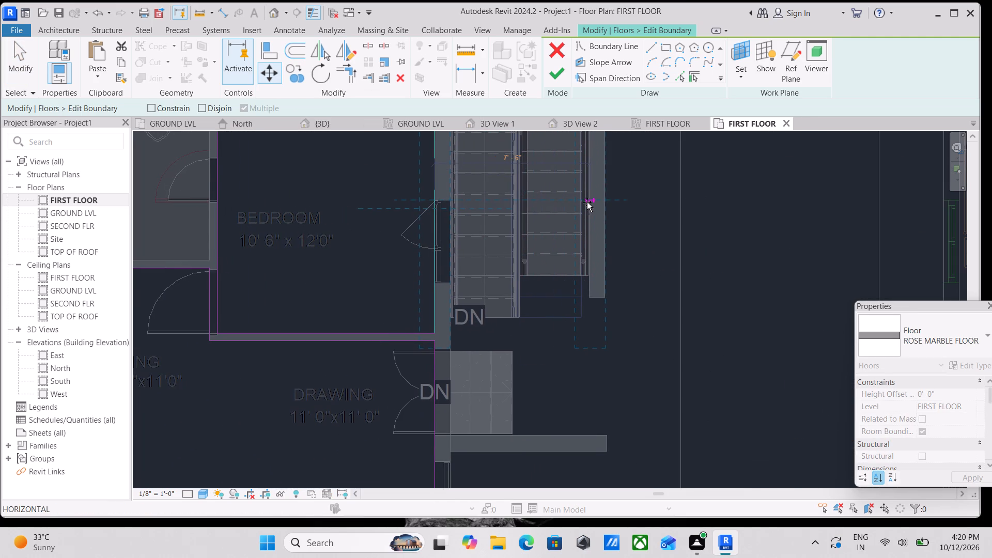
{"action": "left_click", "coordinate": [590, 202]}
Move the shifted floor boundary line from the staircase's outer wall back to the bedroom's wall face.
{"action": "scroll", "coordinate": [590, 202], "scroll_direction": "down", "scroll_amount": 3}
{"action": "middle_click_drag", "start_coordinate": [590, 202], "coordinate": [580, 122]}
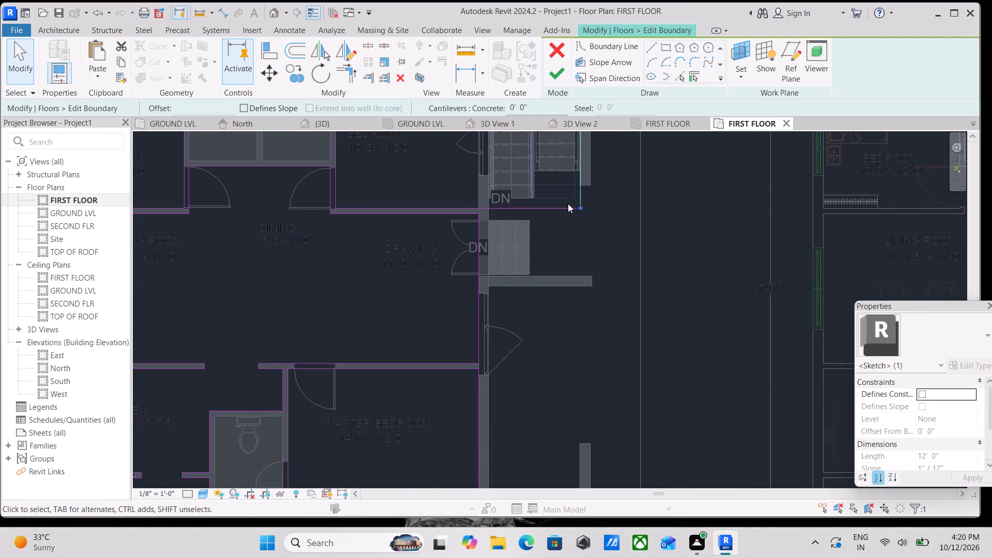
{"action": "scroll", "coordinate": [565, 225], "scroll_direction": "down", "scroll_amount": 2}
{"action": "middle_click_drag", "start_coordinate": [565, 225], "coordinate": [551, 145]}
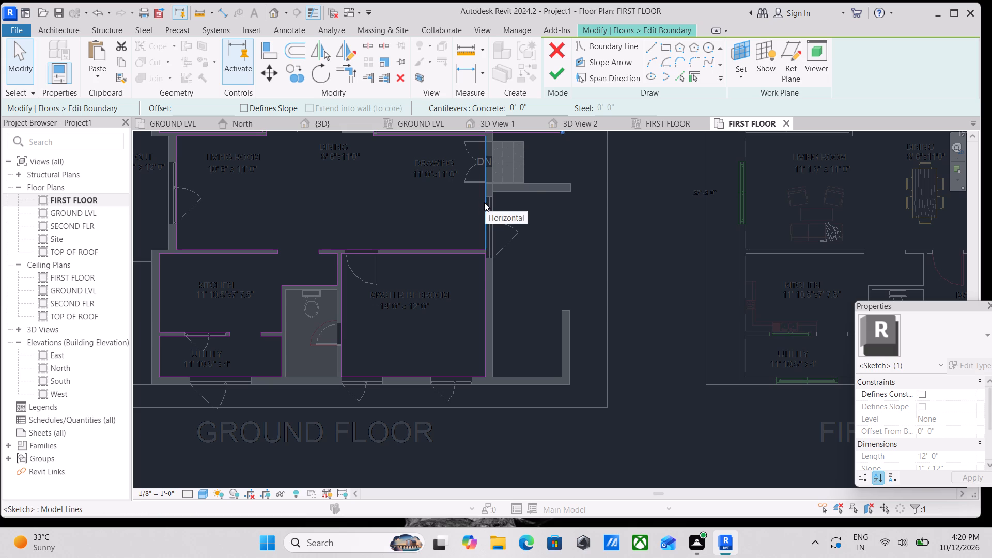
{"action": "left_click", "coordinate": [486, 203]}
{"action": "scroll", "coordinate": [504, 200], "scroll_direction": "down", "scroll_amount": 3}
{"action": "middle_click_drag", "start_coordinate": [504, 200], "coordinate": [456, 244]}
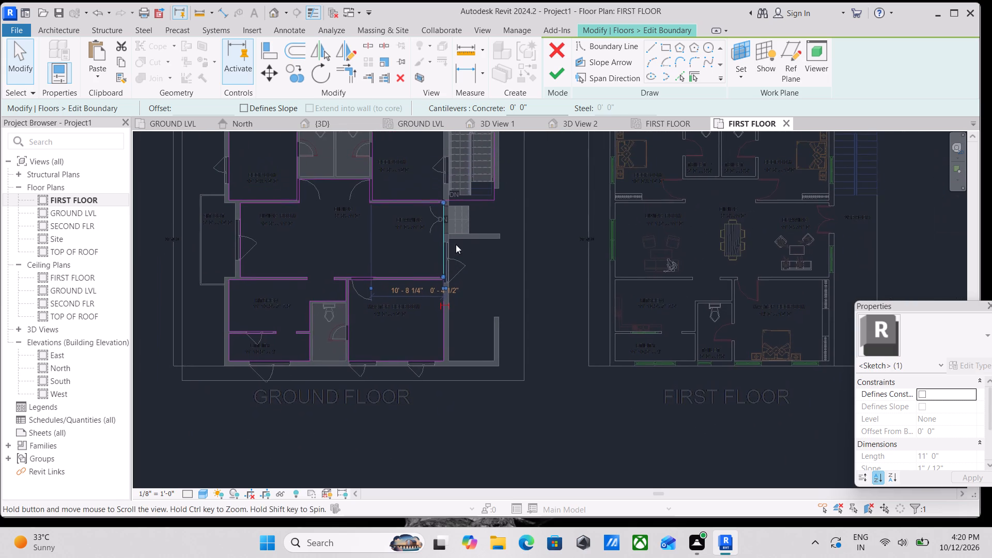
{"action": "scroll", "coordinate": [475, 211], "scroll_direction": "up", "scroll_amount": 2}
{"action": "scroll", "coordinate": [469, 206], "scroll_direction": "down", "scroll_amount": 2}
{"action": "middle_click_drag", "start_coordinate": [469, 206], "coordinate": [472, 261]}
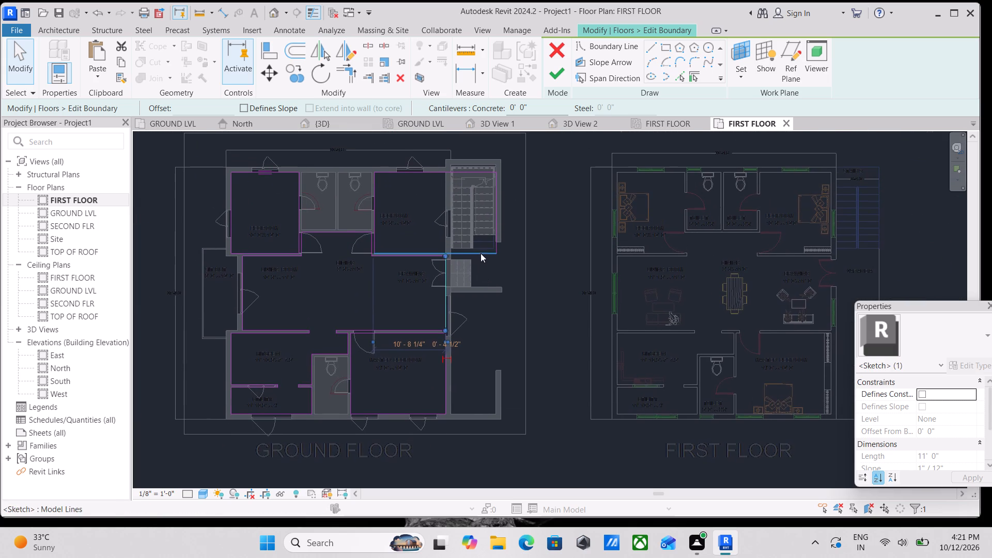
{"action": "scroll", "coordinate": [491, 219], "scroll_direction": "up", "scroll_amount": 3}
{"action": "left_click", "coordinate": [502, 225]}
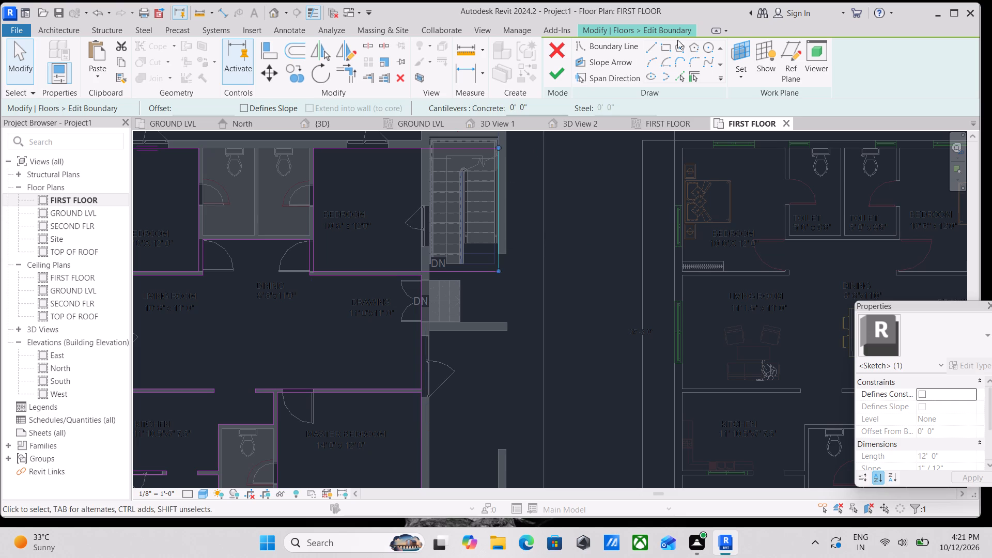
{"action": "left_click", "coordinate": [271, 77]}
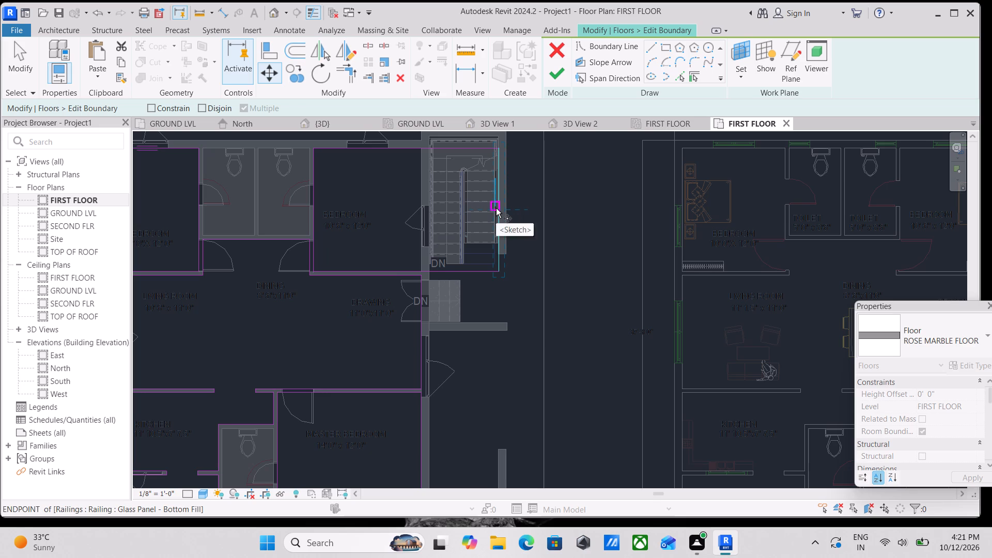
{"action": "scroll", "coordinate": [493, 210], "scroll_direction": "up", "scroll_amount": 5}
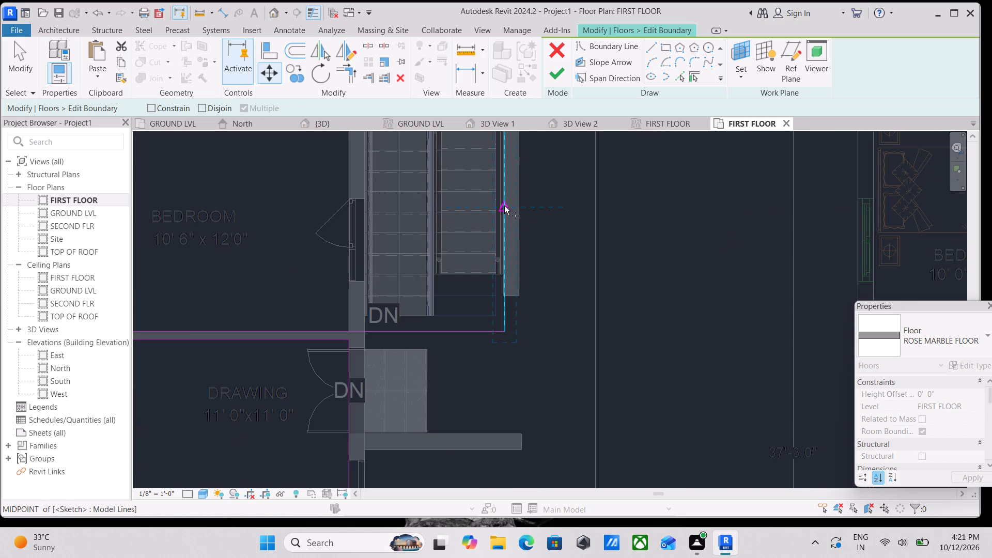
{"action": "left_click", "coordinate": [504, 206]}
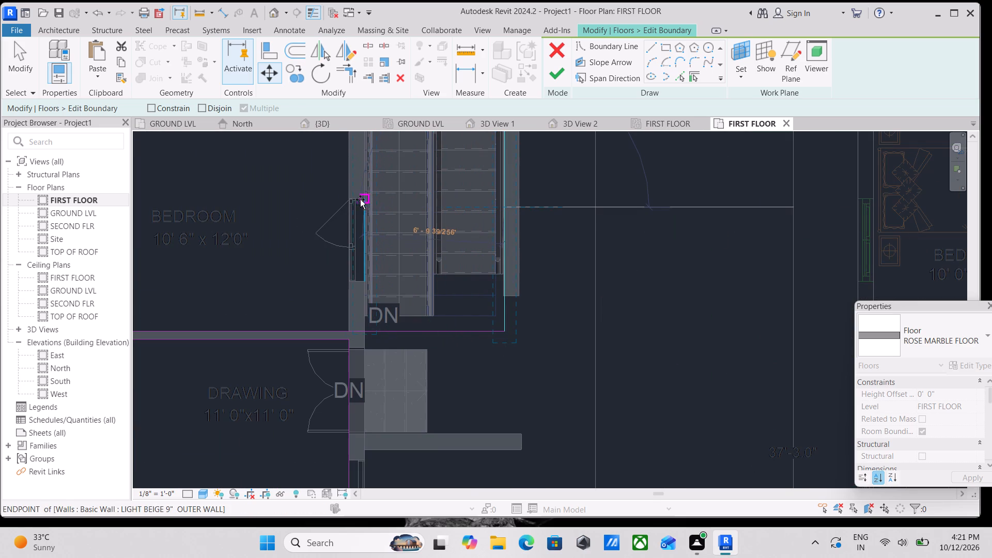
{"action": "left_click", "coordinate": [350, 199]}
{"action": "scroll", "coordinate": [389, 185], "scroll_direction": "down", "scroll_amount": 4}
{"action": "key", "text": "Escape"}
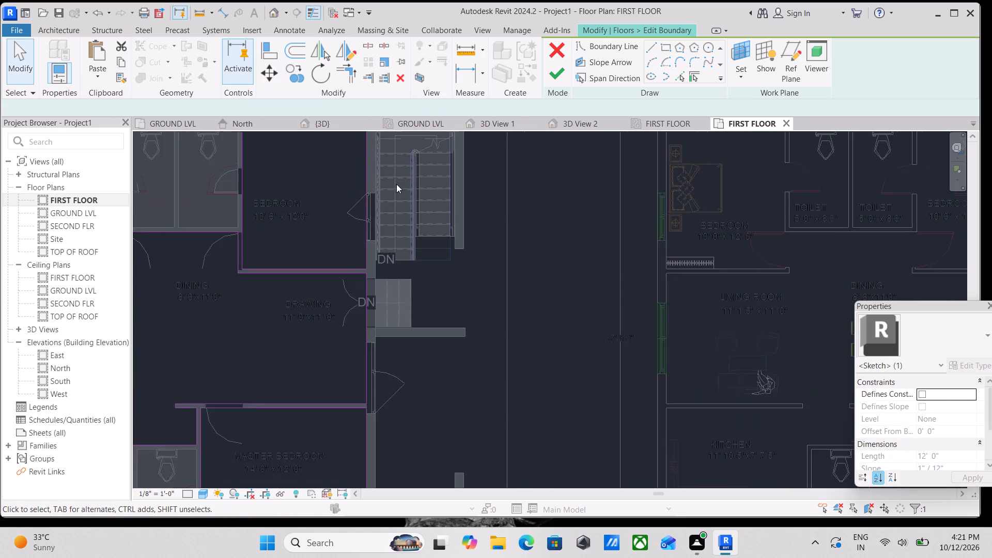
Draw a rectangular floor boundary about 6' 8 1/2" wide from the staircase's upper inner wall corner to the sit-out's lower outer wall corner.
{"action": "scroll", "coordinate": [407, 180], "scroll_direction": "down", "scroll_amount": 3}
{"action": "middle_click_drag", "start_coordinate": [410, 180], "coordinate": [415, 261]}
{"action": "scroll", "coordinate": [456, 199], "scroll_direction": "down", "scroll_amount": 1}
{"action": "middle_click_drag", "start_coordinate": [456, 199], "coordinate": [455, 176]}
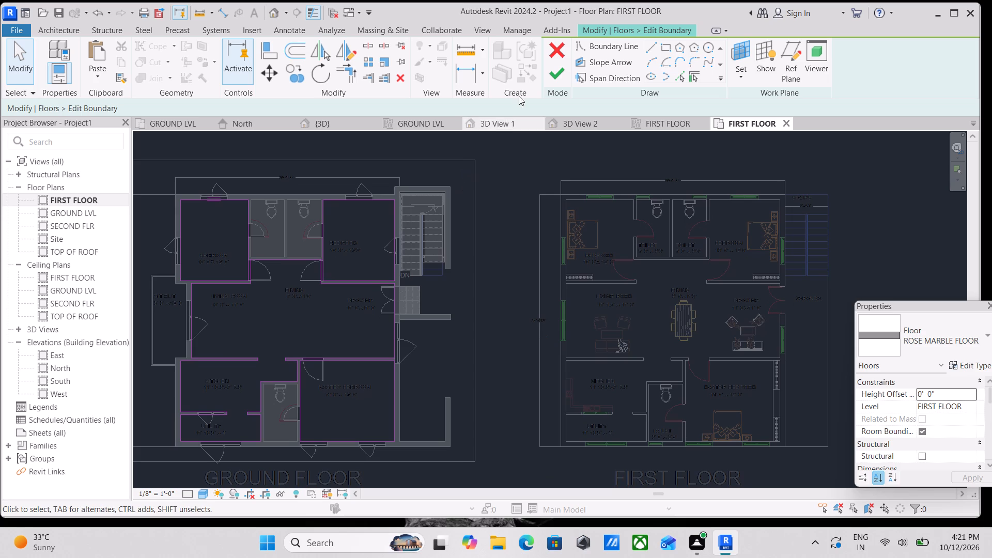
{"action": "middle_click_drag", "start_coordinate": [466, 285], "coordinate": [460, 219]}
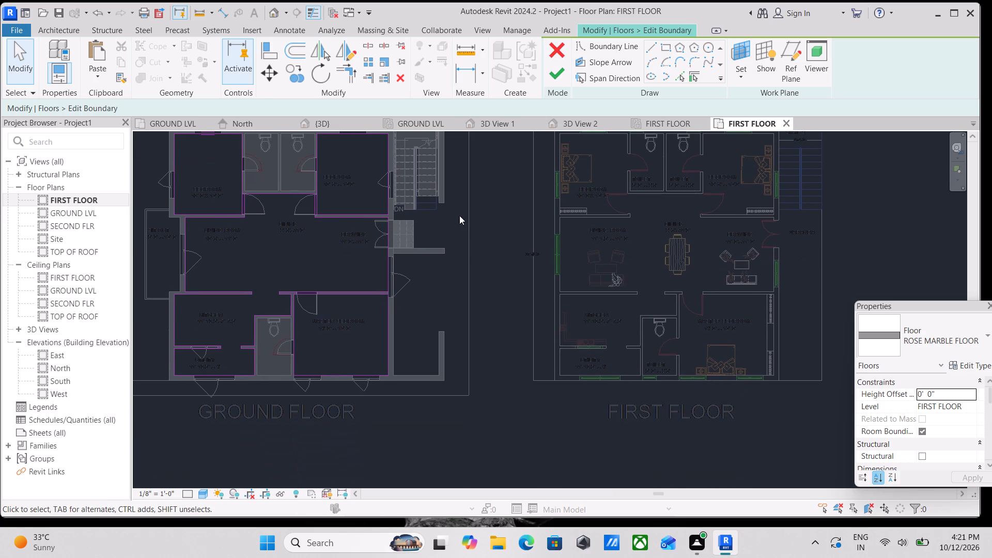
{"action": "scroll", "coordinate": [450, 251], "scroll_direction": "down", "scroll_amount": 1}
{"action": "middle_click_drag", "start_coordinate": [450, 251], "coordinate": [455, 335]}
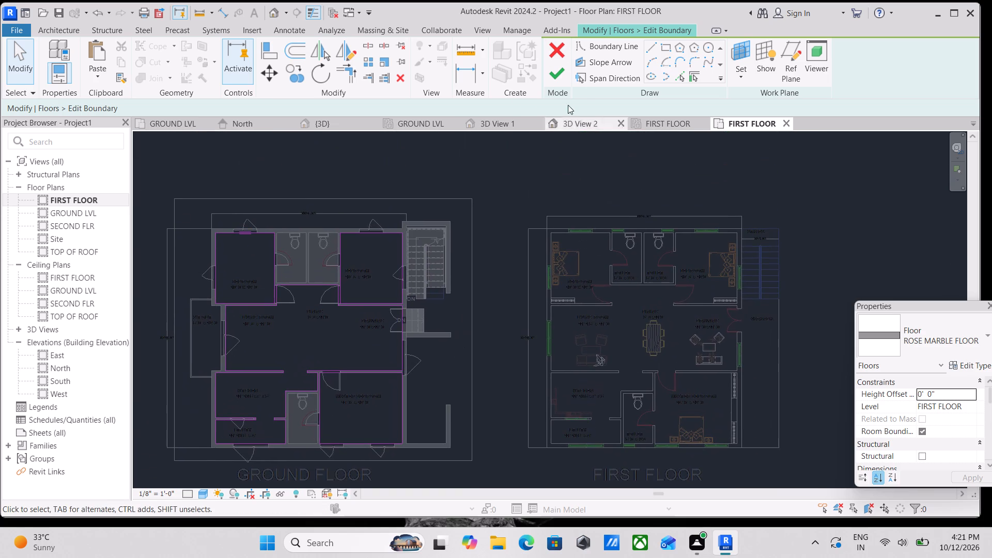
{"action": "left_click", "coordinate": [667, 42]}
{"action": "scroll", "coordinate": [408, 238], "scroll_direction": "up", "scroll_amount": 8}
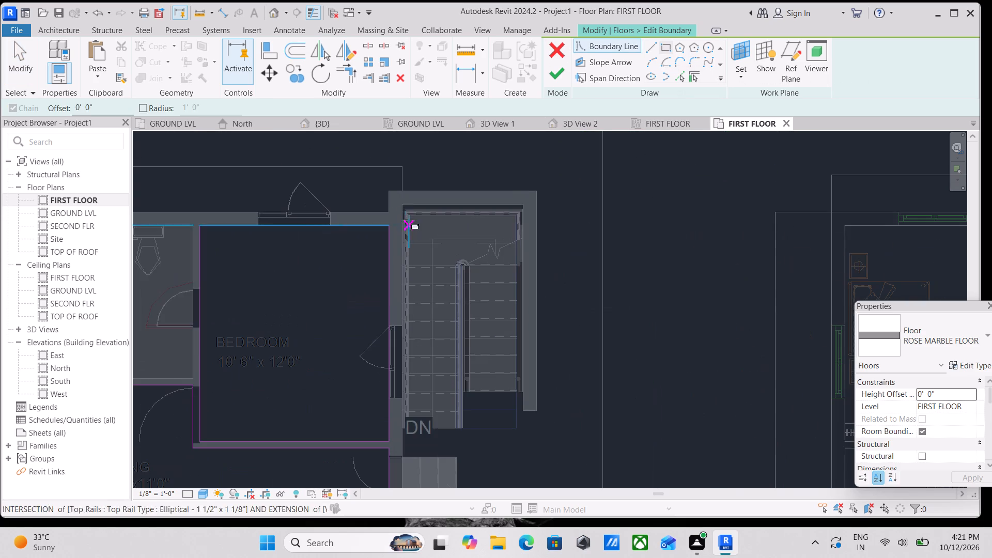
{"action": "left_click", "coordinate": [399, 203]}
{"action": "scroll", "coordinate": [472, 404], "scroll_direction": "down", "scroll_amount": 1}
{"action": "middle_click_drag", "start_coordinate": [472, 404], "coordinate": [460, 182]}
{"action": "scroll", "coordinate": [460, 181], "scroll_direction": "down", "scroll_amount": 1}
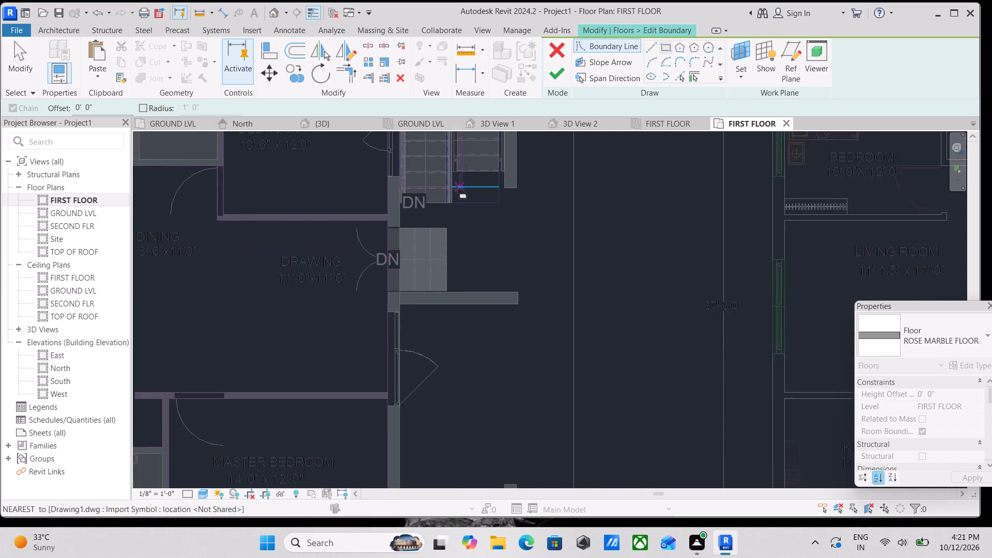
{"action": "scroll", "coordinate": [510, 414], "scroll_direction": "down", "scroll_amount": 1}
{"action": "middle_click_drag", "start_coordinate": [508, 411], "coordinate": [474, 255]}
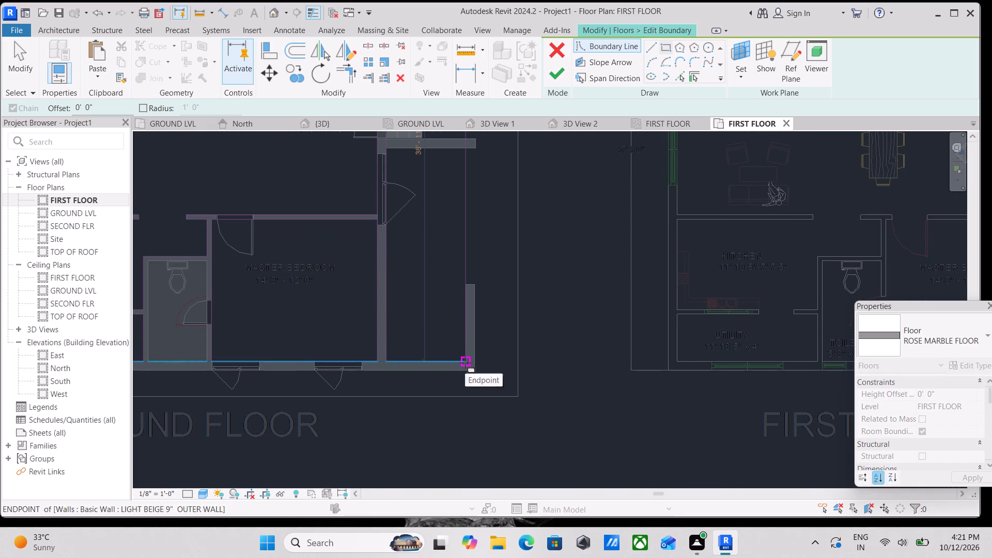
{"action": "left_click", "coordinate": [465, 363]}
Move the new rectangle's upper edge down to the lower end of the longer stair flight.
{"action": "scroll", "coordinate": [457, 213], "scroll_direction": "down", "scroll_amount": 2}
{"action": "middle_click_drag", "start_coordinate": [456, 213], "coordinate": [458, 409]}
{"action": "scroll", "coordinate": [451, 286], "scroll_direction": "up", "scroll_amount": 3}
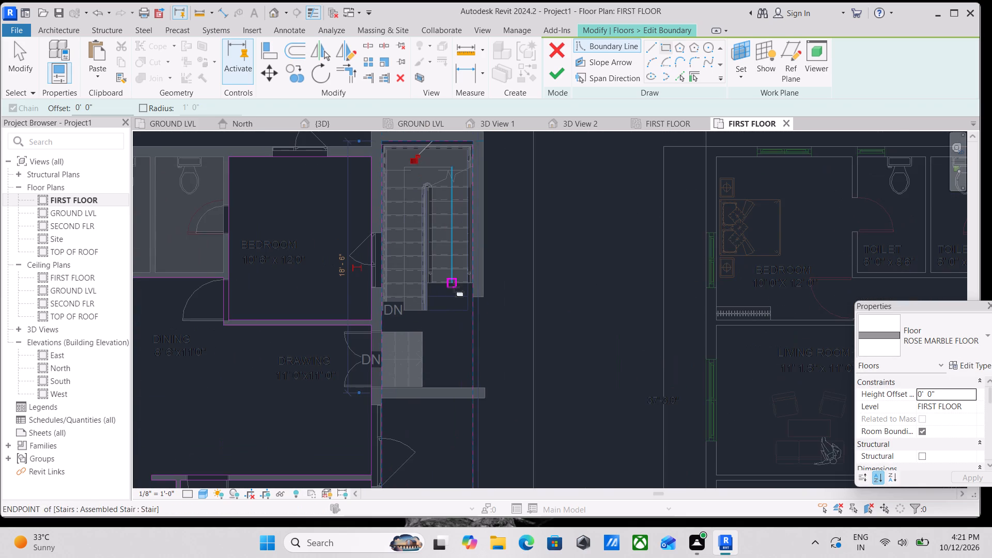
{"action": "scroll", "coordinate": [454, 287], "scroll_direction": "up", "scroll_amount": 7}
{"action": "scroll", "coordinate": [464, 281], "scroll_direction": "down", "scroll_amount": 3}
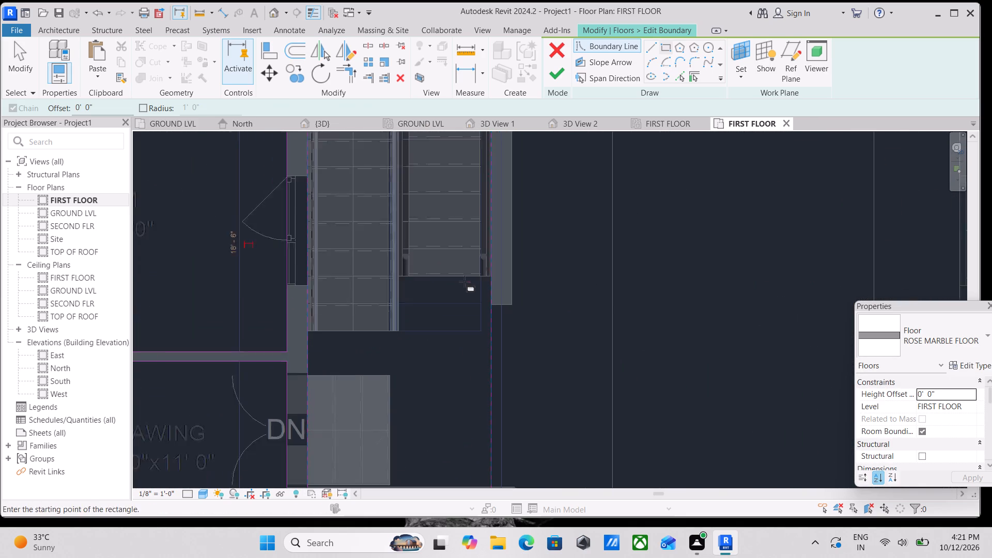
{"action": "scroll", "coordinate": [427, 300], "scroll_direction": "down", "scroll_amount": 3}
{"action": "middle_click_drag", "start_coordinate": [426, 300], "coordinate": [428, 329]}
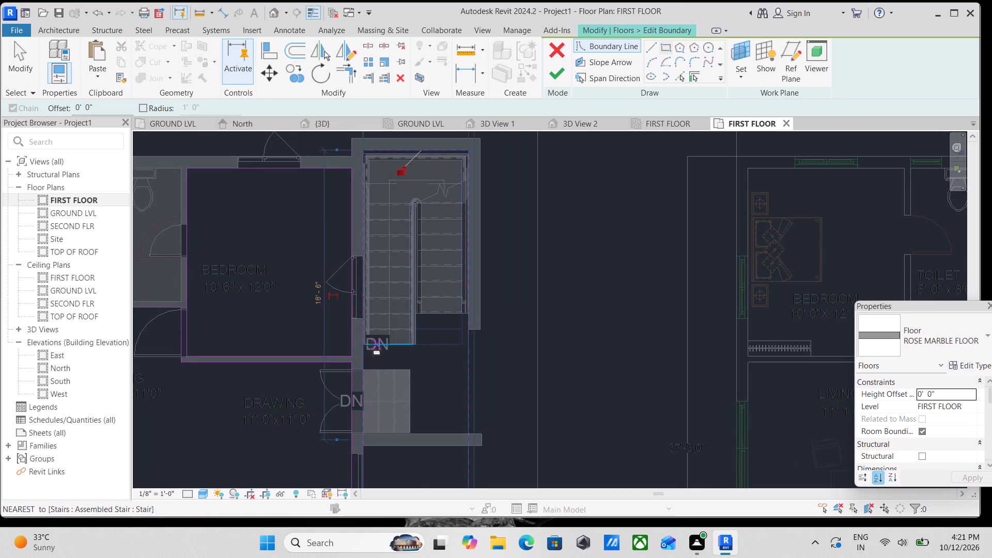
{"action": "scroll", "coordinate": [380, 352], "scroll_direction": "up", "scroll_amount": 3}
{"action": "scroll", "coordinate": [472, 300], "scroll_direction": "up", "scroll_amount": 6}
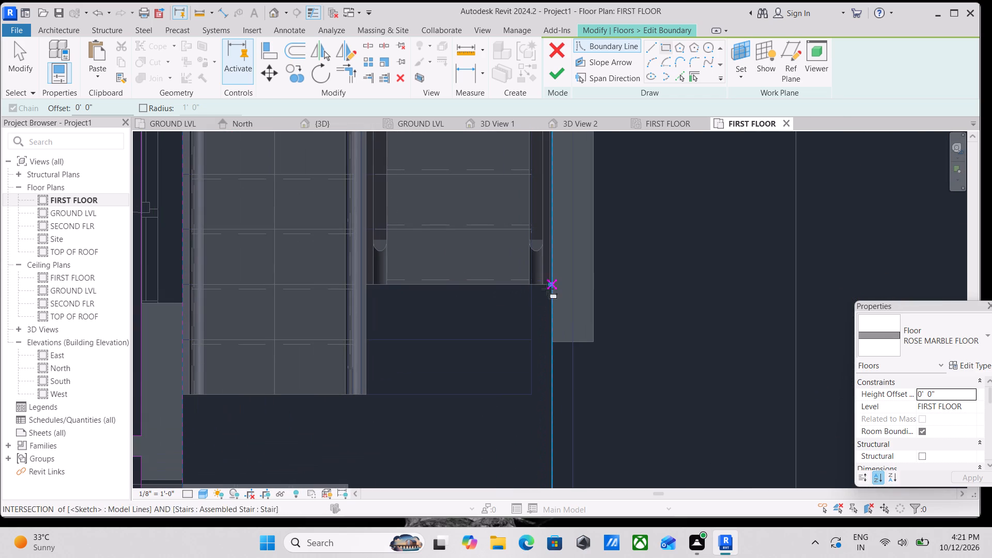
{"action": "scroll", "coordinate": [529, 292], "scroll_direction": "down", "scroll_amount": 7}
{"action": "middle_click_drag", "start_coordinate": [496, 302], "coordinate": [500, 353]}
{"action": "scroll", "coordinate": [497, 342], "scroll_direction": "down", "scroll_amount": 3}
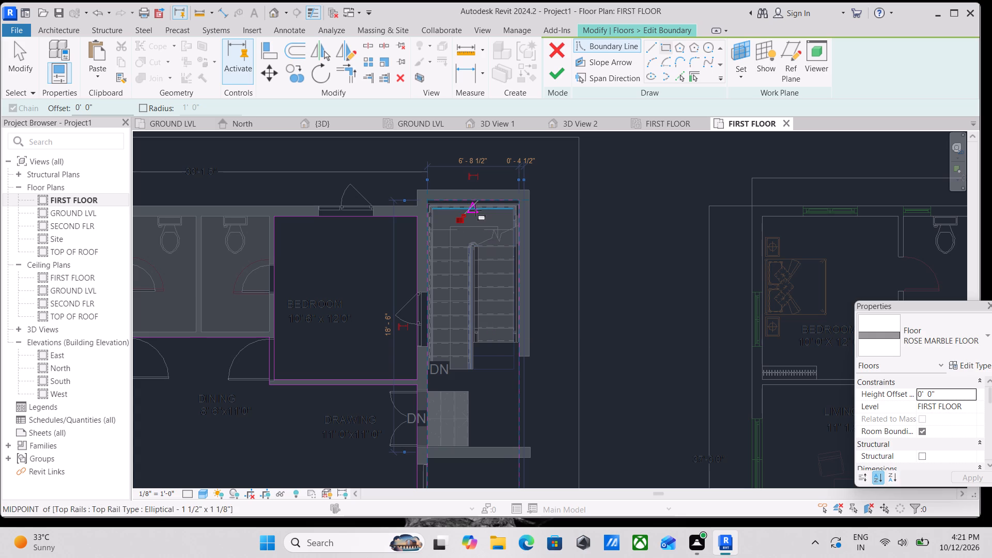
{"action": "key", "text": "Escape"}
{"action": "key", "text": "Escape"}
{"action": "scroll", "coordinate": [448, 251], "scroll_direction": "up", "scroll_amount": 3}
{"action": "left_click", "coordinate": [495, 173]}
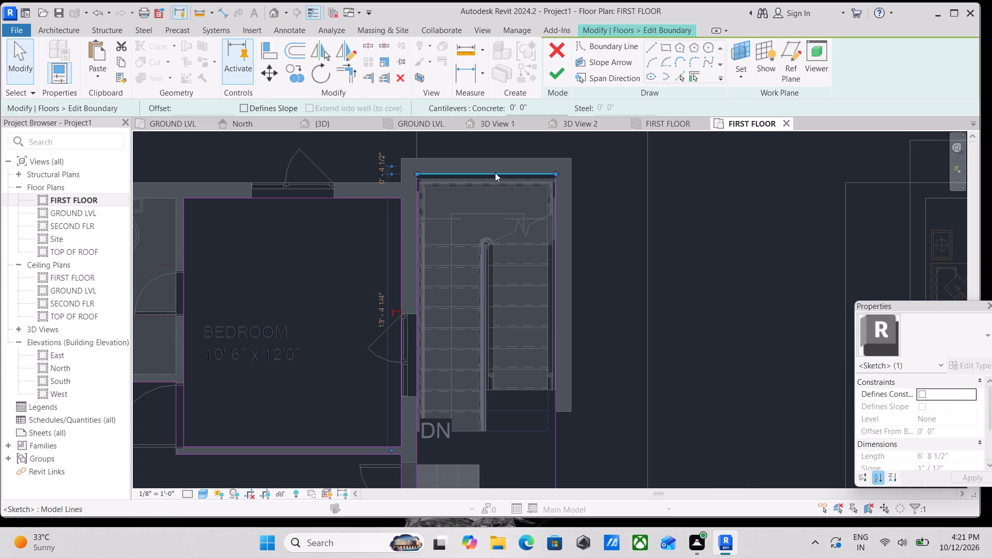
{"action": "left_click", "coordinate": [271, 71]}
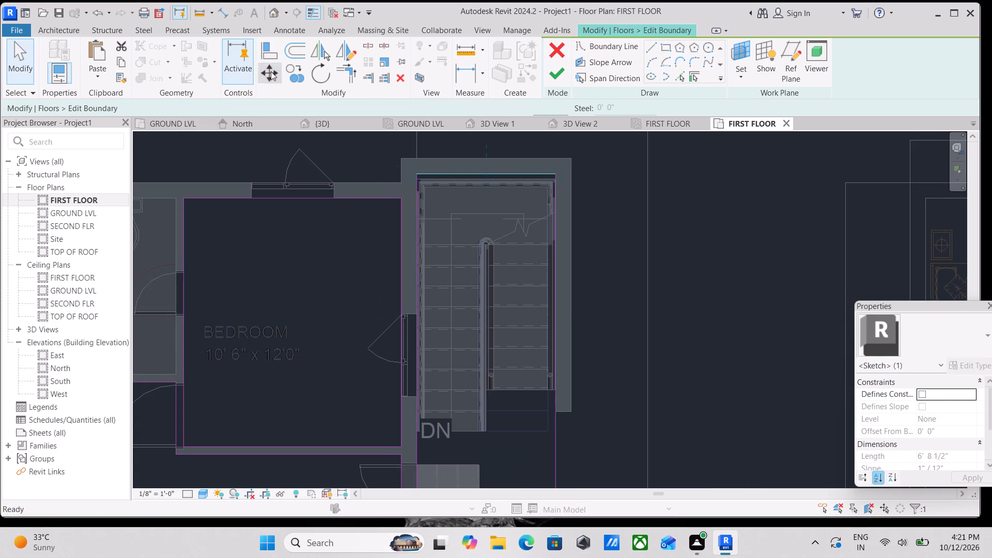
{"action": "left_click", "coordinate": [488, 175]}
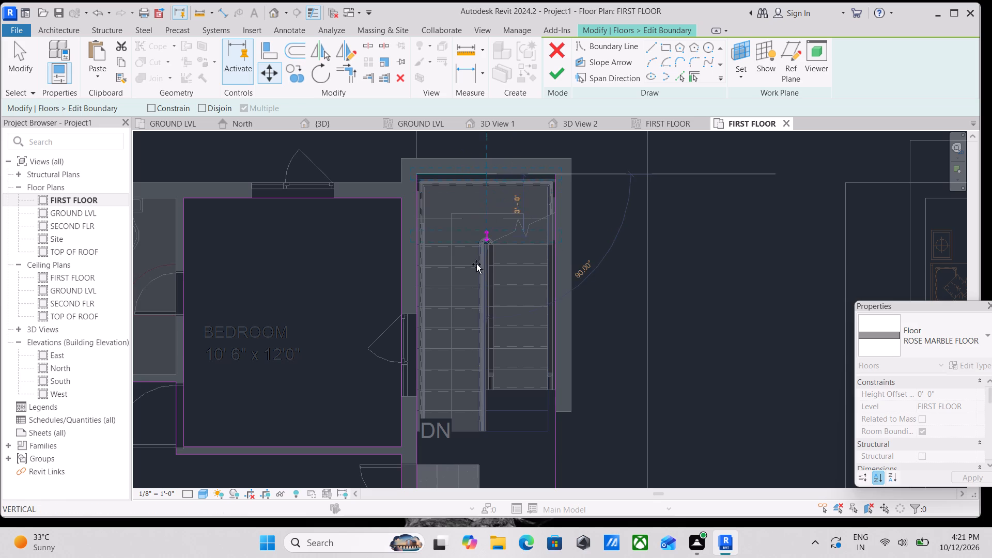
{"action": "middle_click_drag", "start_coordinate": [476, 270], "coordinate": [481, 137]}
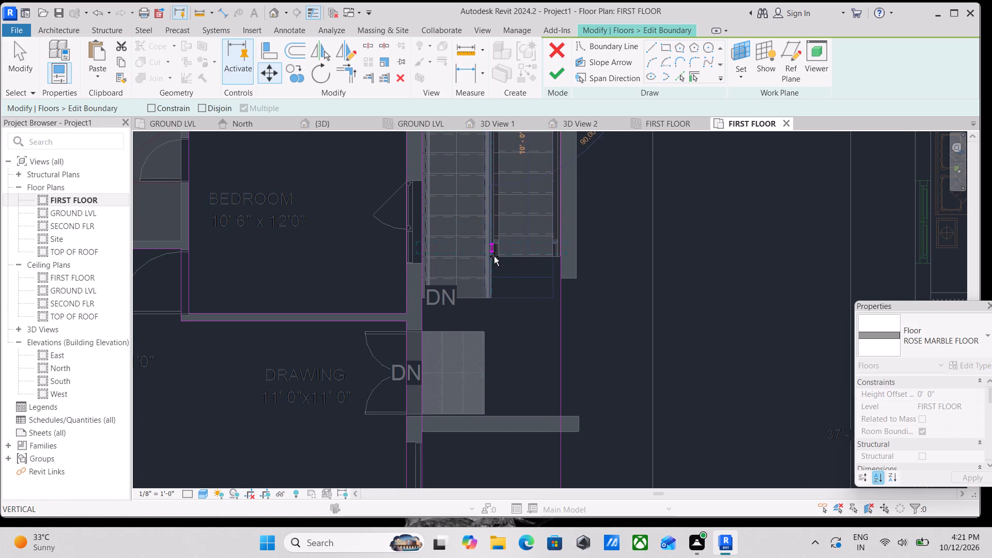
{"action": "left_click", "coordinate": [491, 300]}
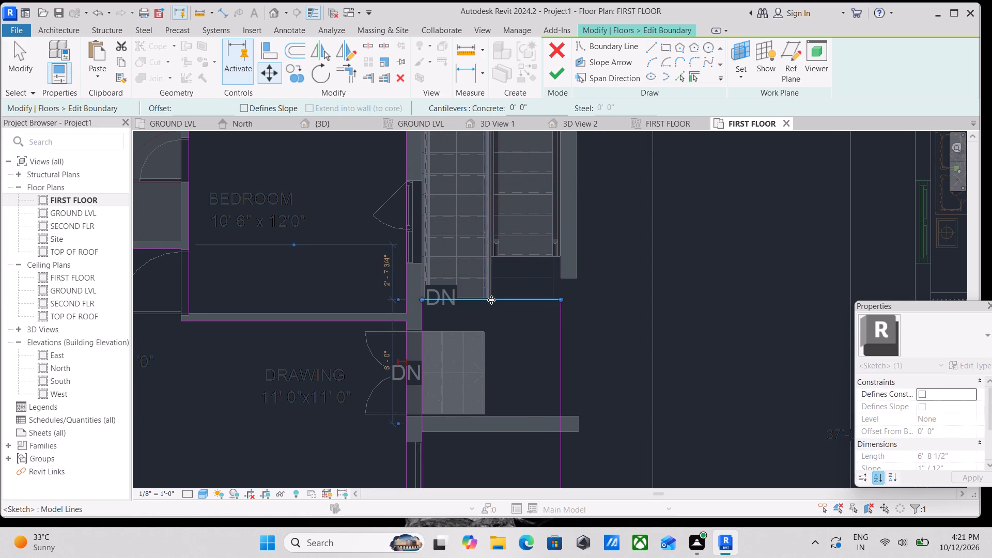
{"action": "key", "text": "Escape"}
Delete the new rectangle's upper boundary line at the end of the stair flight.
{"action": "scroll", "coordinate": [496, 297], "scroll_direction": "up", "scroll_amount": 1}
{"action": "left_click", "coordinate": [531, 301]}
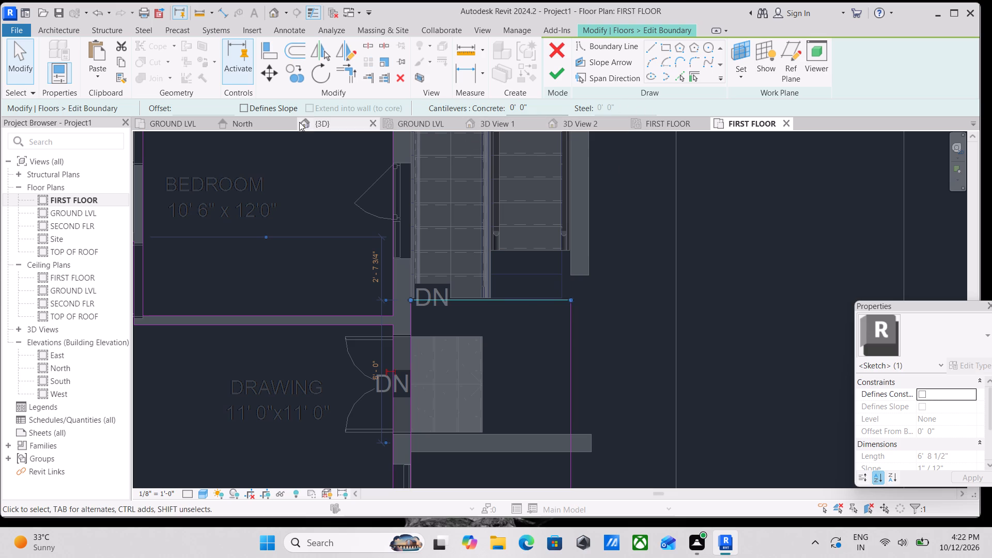
{"action": "scroll", "coordinate": [526, 289], "scroll_direction": "up", "scroll_amount": 6}
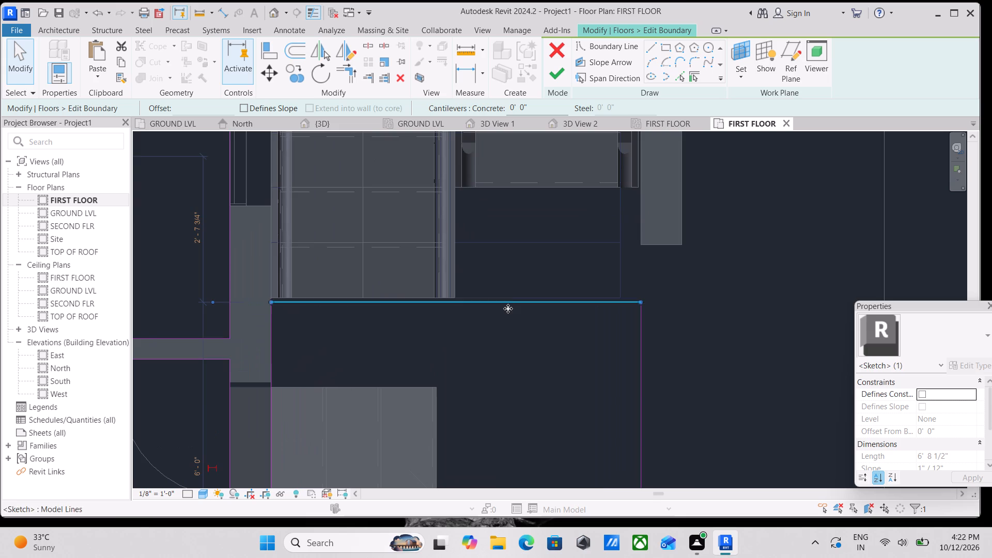
{"action": "scroll", "coordinate": [529, 305], "scroll_direction": "down", "scroll_amount": 3}
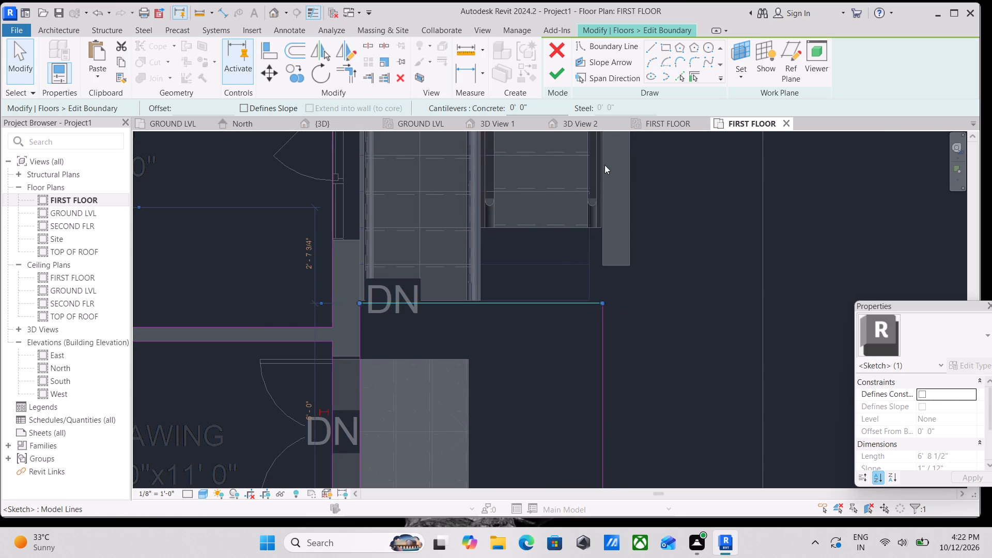
{"action": "left_click", "coordinate": [552, 302]}
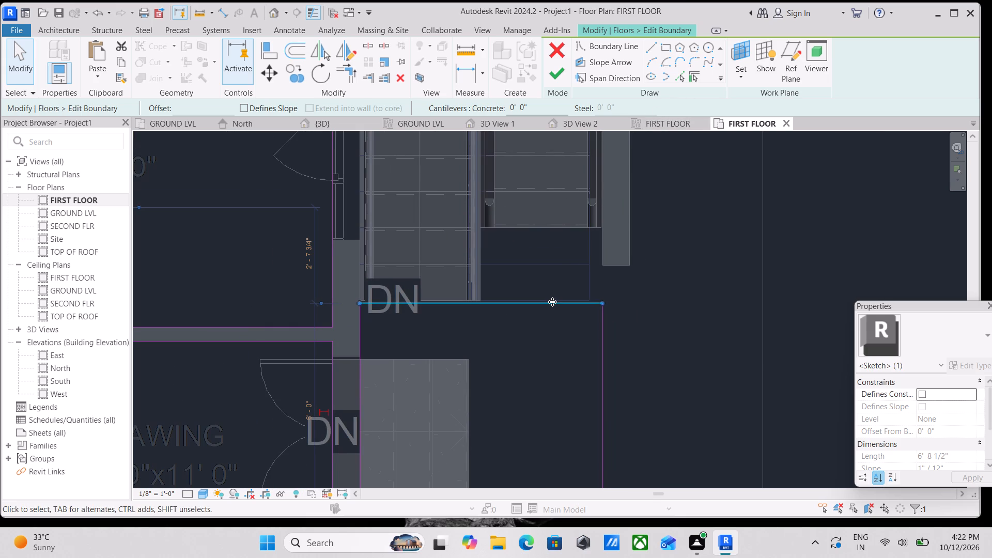
{"action": "right_click", "coordinate": [552, 302]}
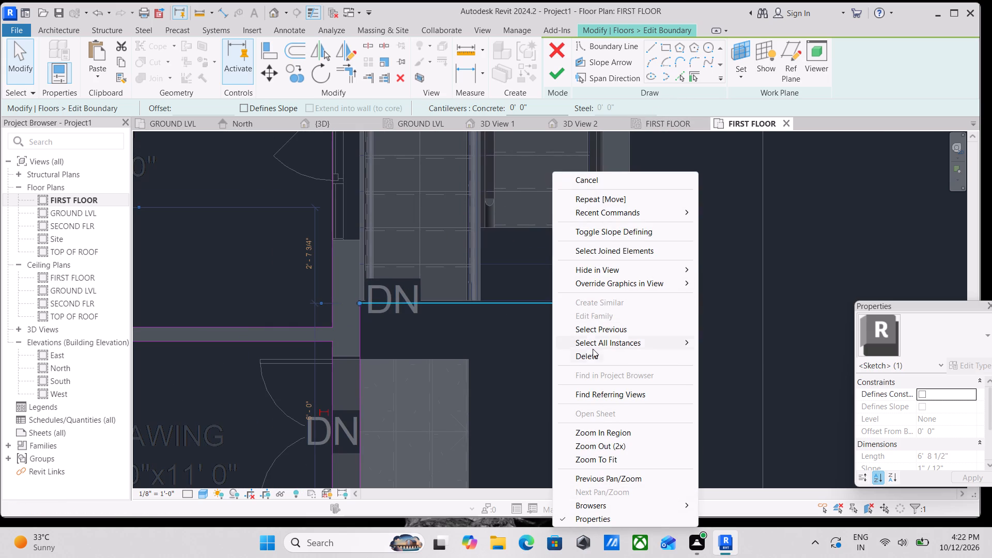
{"action": "left_click", "coordinate": [593, 350]}
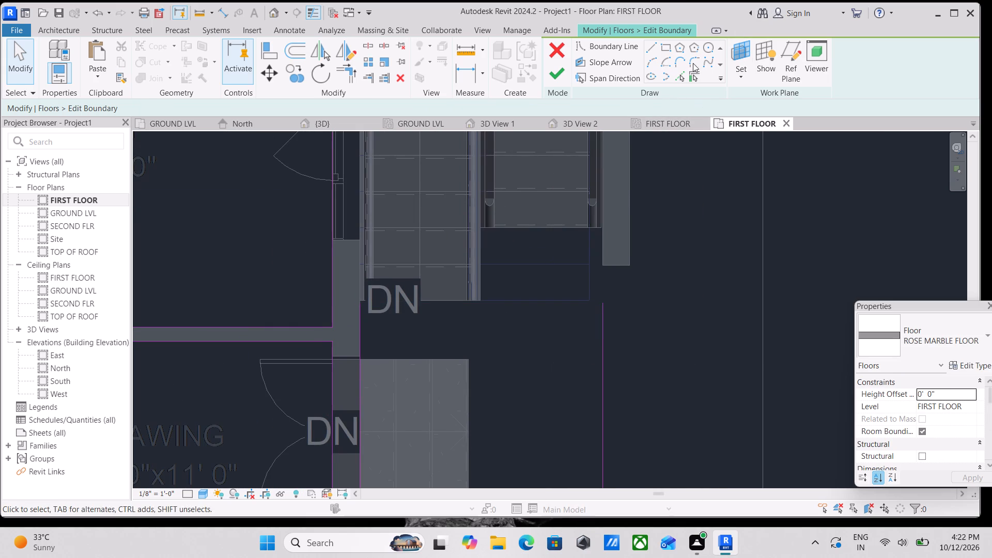
Draw stepped floor boundary segments of about 2' 1", 3' 4 1/2", 2' 0" and 3' 4" around both flights' lower ends, and try finishing the sketch.
{"action": "left_click", "coordinate": [650, 48]}
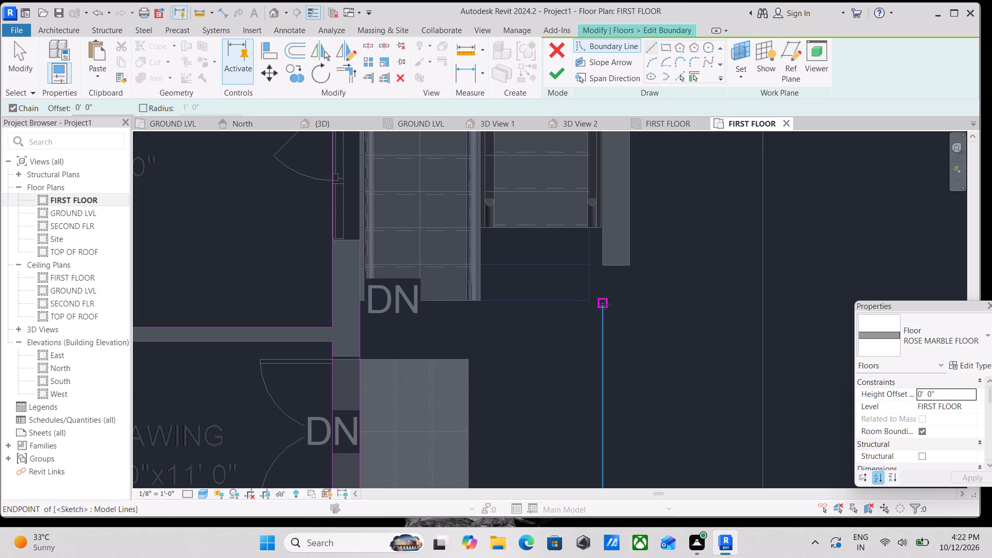
{"action": "left_click", "coordinate": [605, 304]}
{"action": "scroll", "coordinate": [602, 228], "scroll_direction": "up", "scroll_amount": 4}
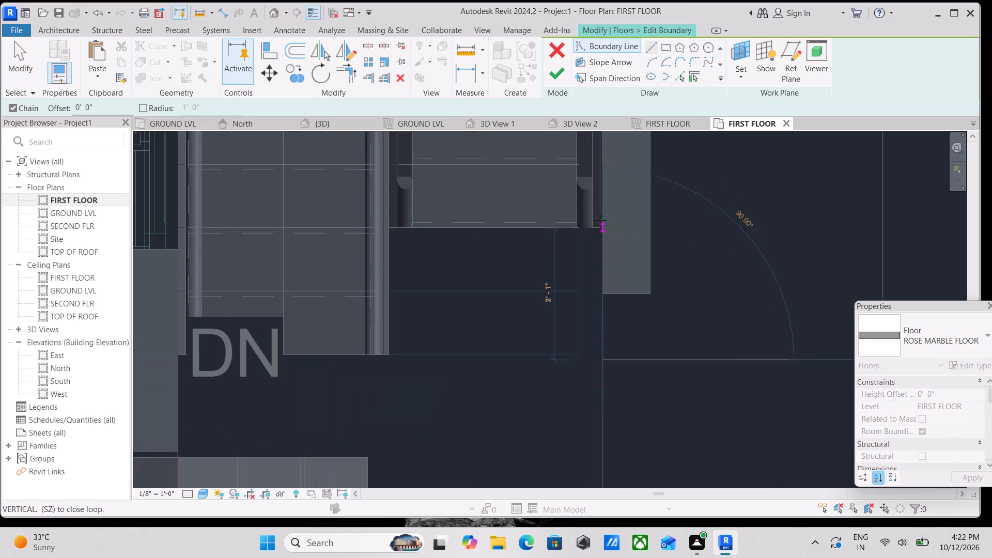
{"action": "left_click", "coordinate": [602, 227]}
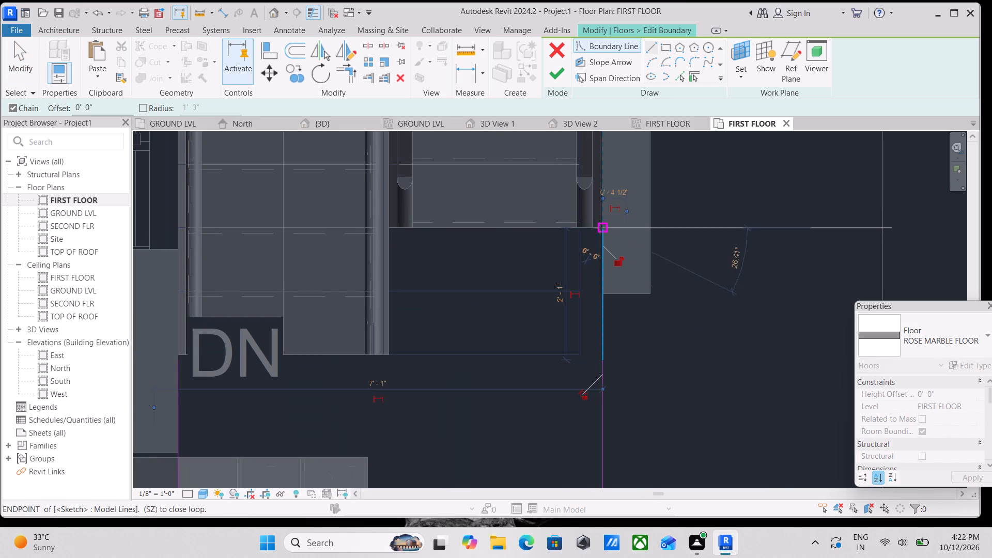
{"action": "left_click", "coordinate": [388, 227]}
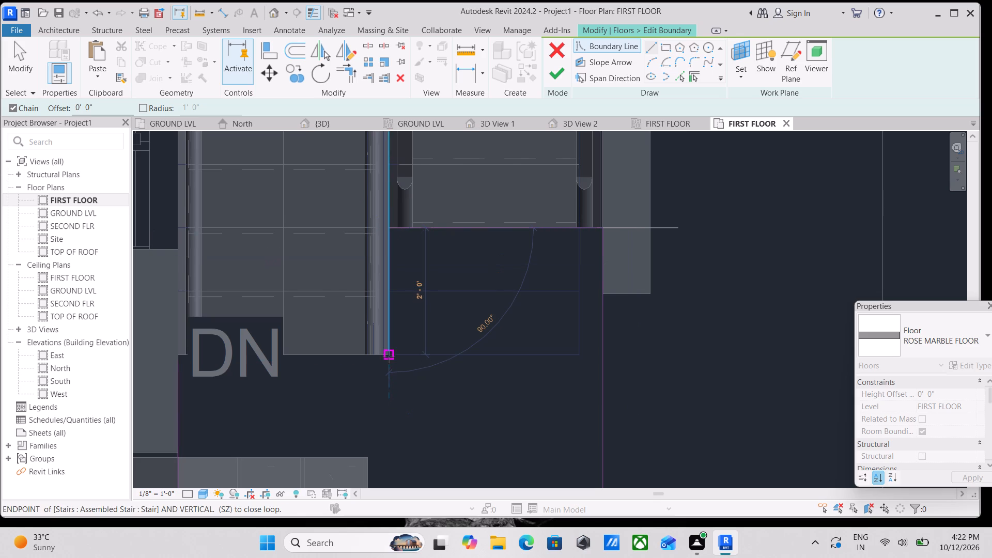
{"action": "left_click", "coordinate": [390, 355]}
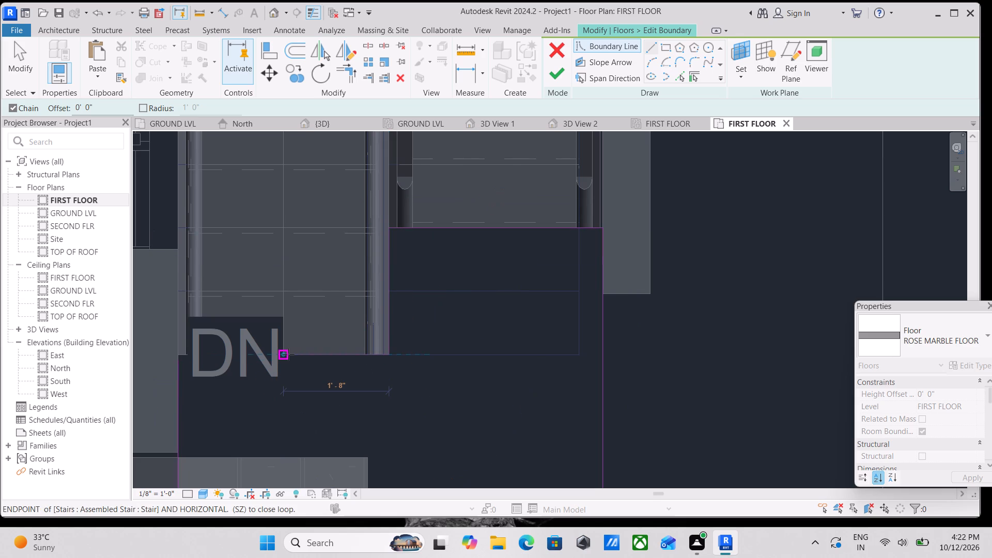
{"action": "left_click", "coordinate": [178, 352]}
{"action": "key", "text": "Escape"}
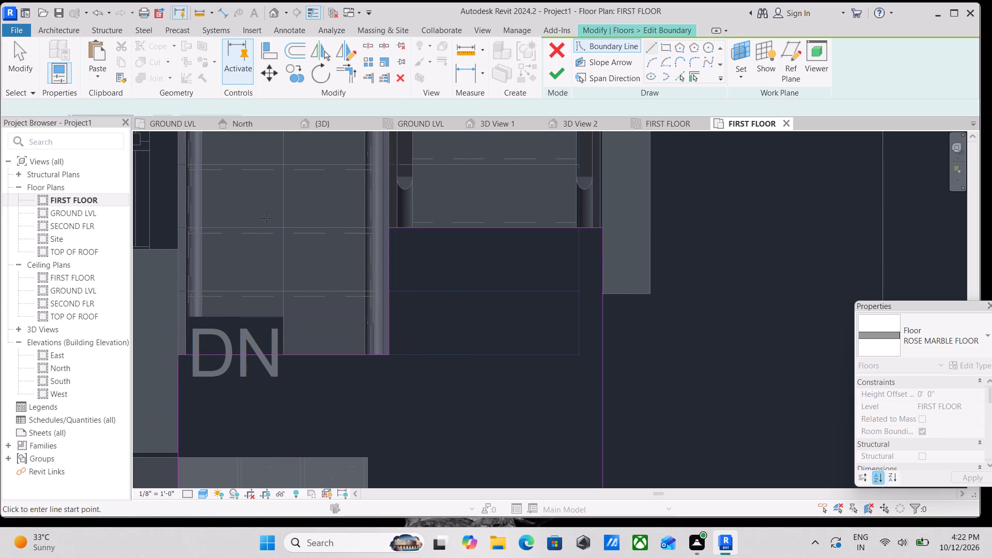
{"action": "left_click", "coordinate": [556, 80]}
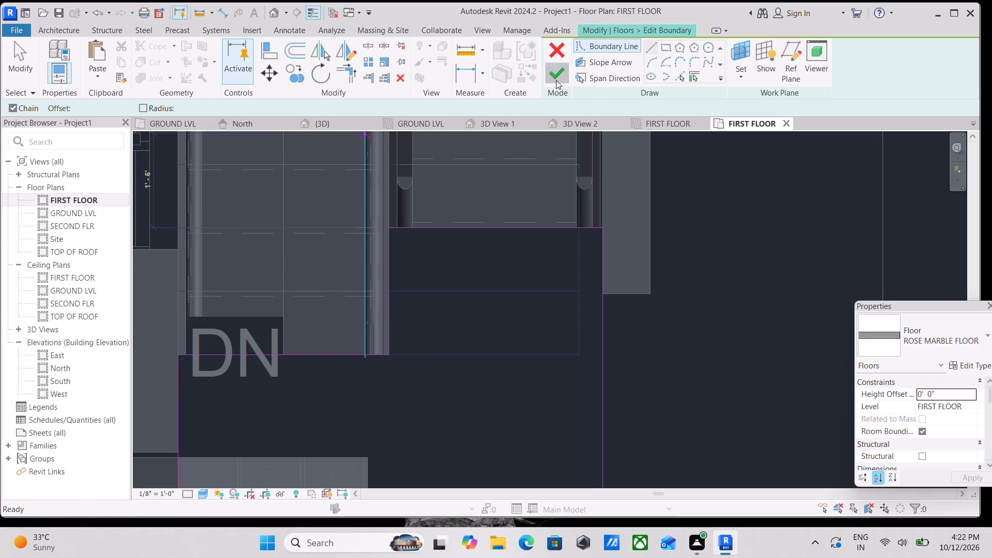
{"action": "scroll", "coordinate": [463, 377], "scroll_direction": "down", "scroll_amount": 1}
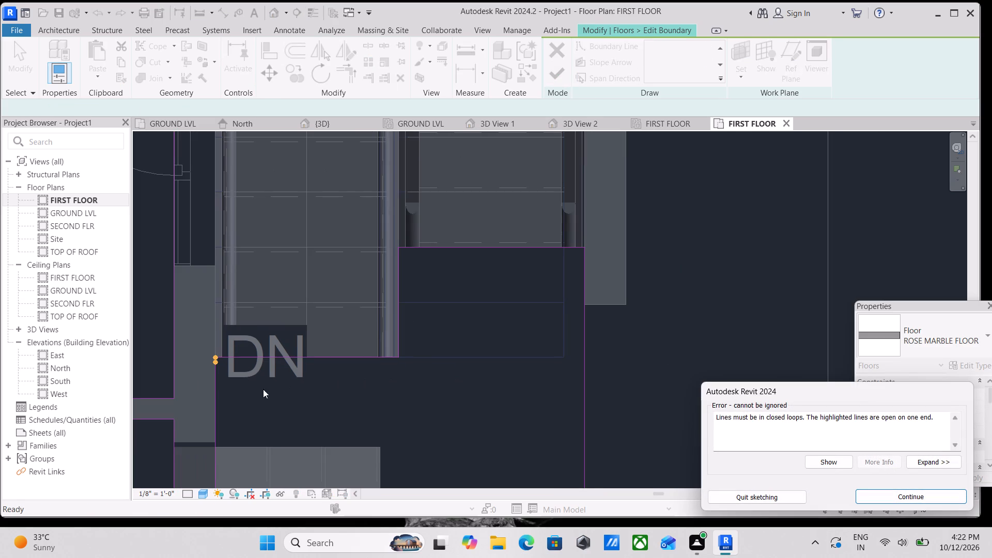
{"action": "left_click", "coordinate": [918, 500]}
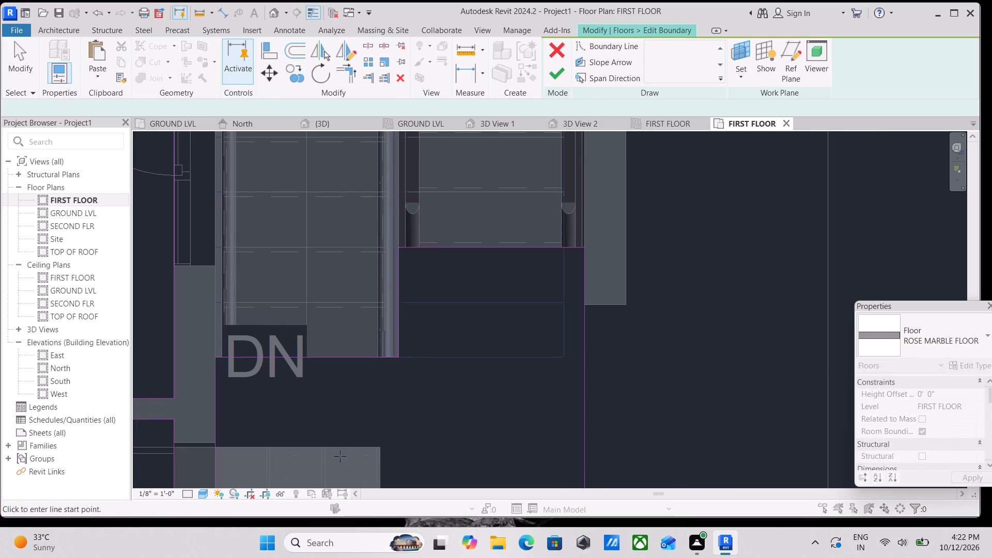
Close the boundary gap at the longer flight's wall-side corner and finish the floor sketch without attaching the walls.
{"action": "scroll", "coordinate": [312, 453], "scroll_direction": "up", "scroll_amount": 4}
{"action": "middle_click_drag", "start_coordinate": [236, 379], "coordinate": [493, 440]}
{"action": "scroll", "coordinate": [426, 388], "scroll_direction": "up", "scroll_amount": 7}
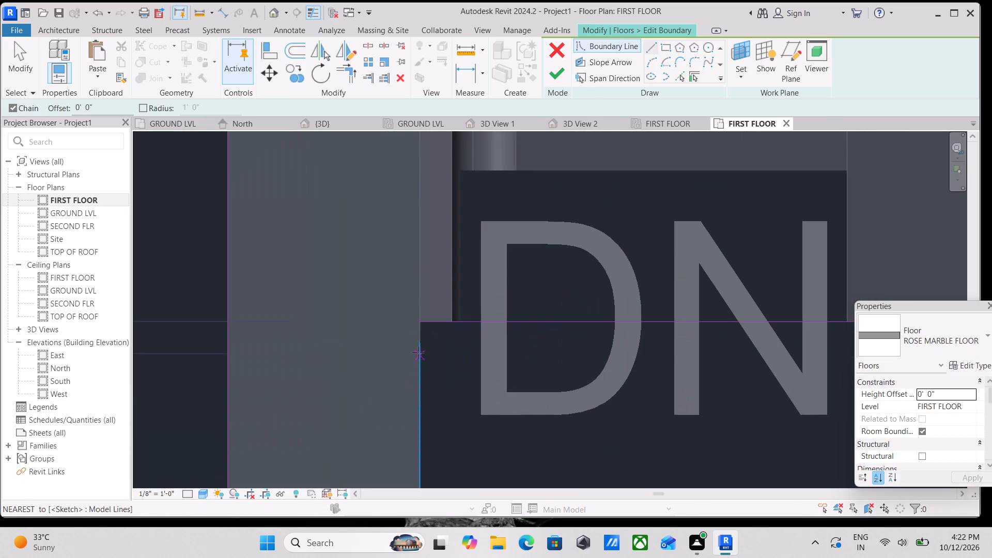
{"action": "left_click", "coordinate": [421, 341]}
{"action": "left_click", "coordinate": [422, 323]}
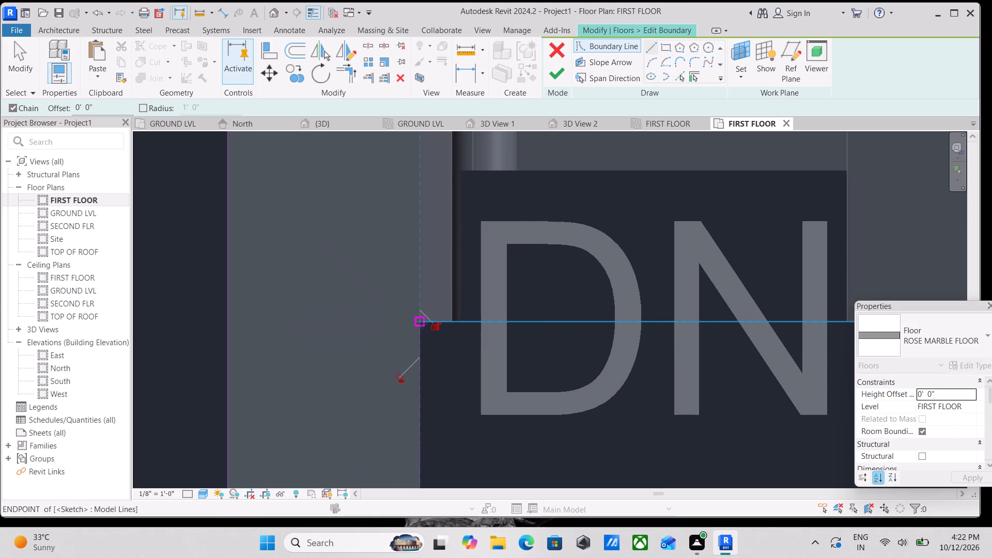
{"action": "key", "text": "Escape"}
{"action": "left_click", "coordinate": [560, 83]}
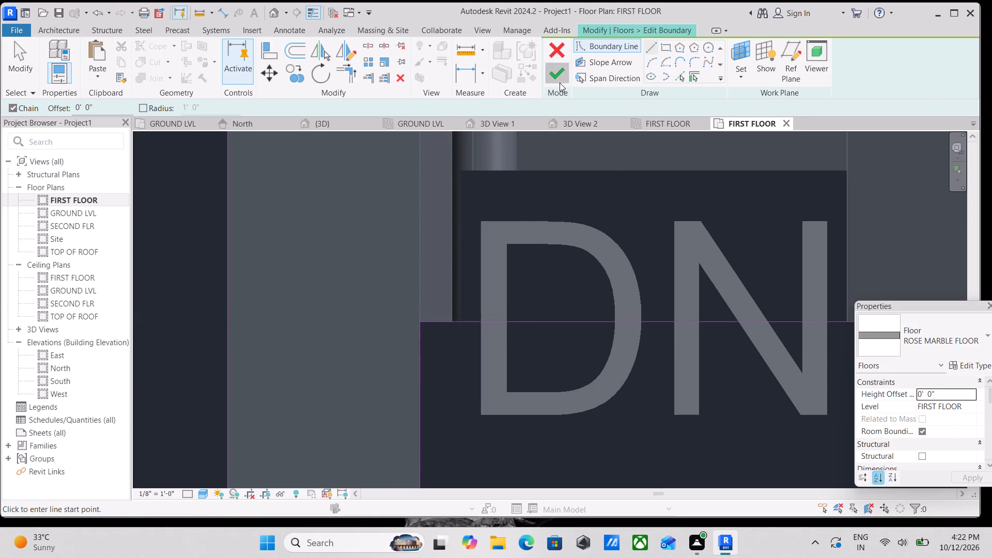
{"action": "scroll", "coordinate": [542, 175], "scroll_direction": "down", "scroll_amount": 2}
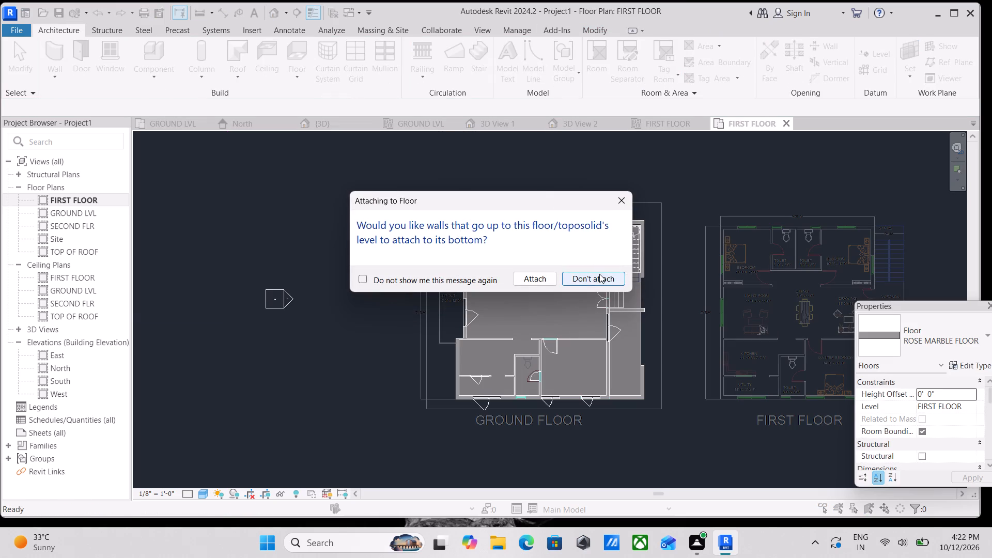
{"action": "left_click", "coordinate": [599, 274]}
{"action": "scroll", "coordinate": [669, 288], "scroll_direction": "down", "scroll_amount": 8}
{"action": "key", "text": "Escape"}
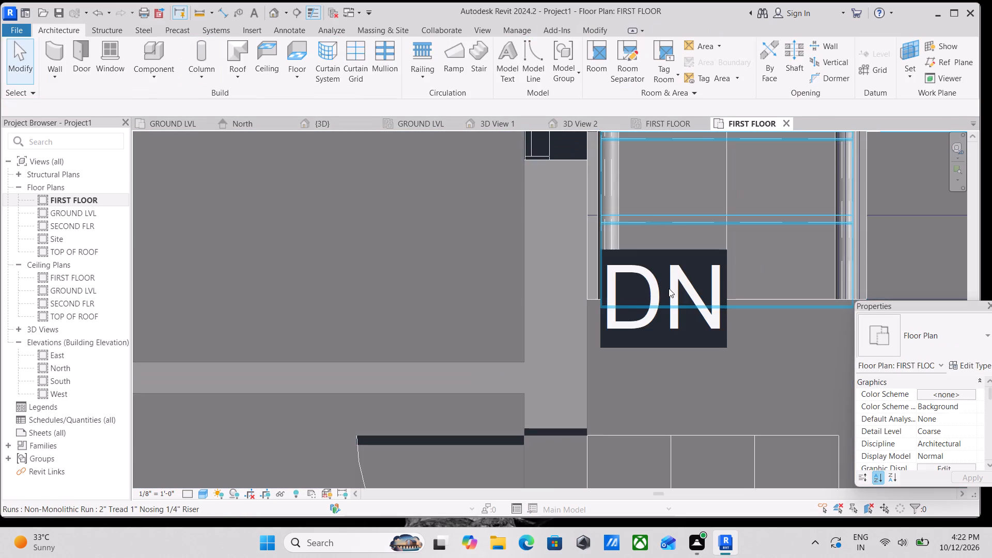
{"action": "scroll", "coordinate": [669, 288], "scroll_direction": "down", "scroll_amount": 5}
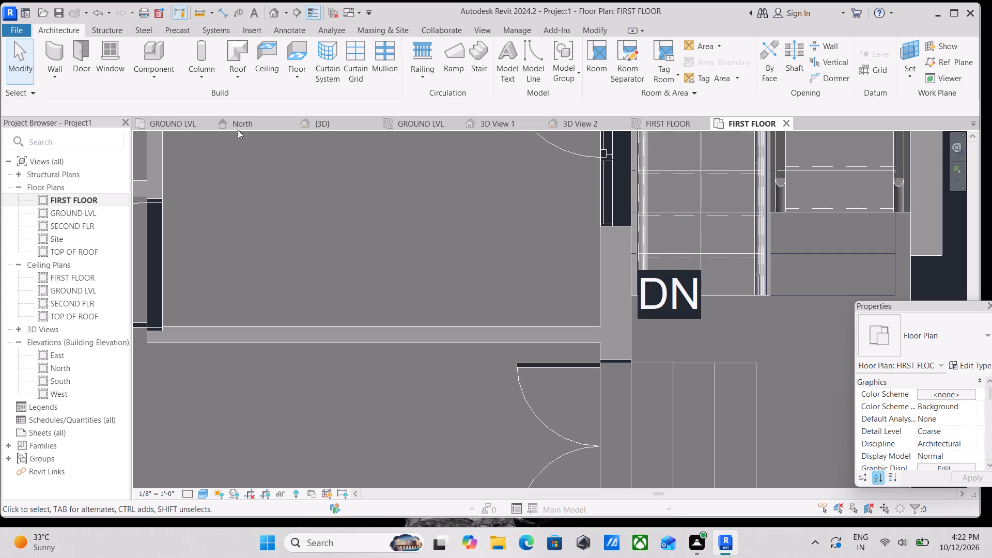
In the 3D view, delete the first-floor projecting wall between the sit-out window and the double door.
{"action": "left_click", "coordinate": [335, 125]}
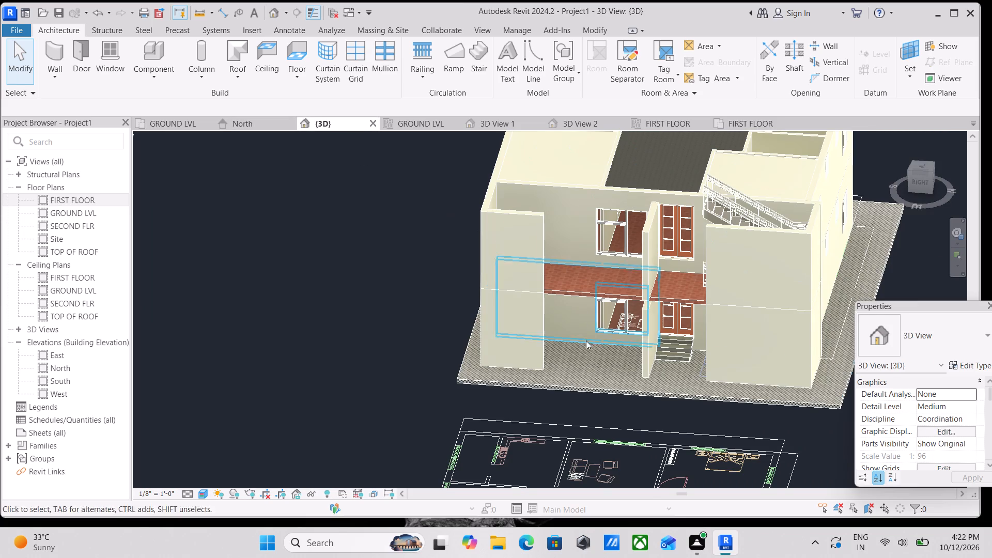
{"action": "middle_click_drag", "start_coordinate": [577, 358], "coordinate": [677, 285], "text": "shift"}
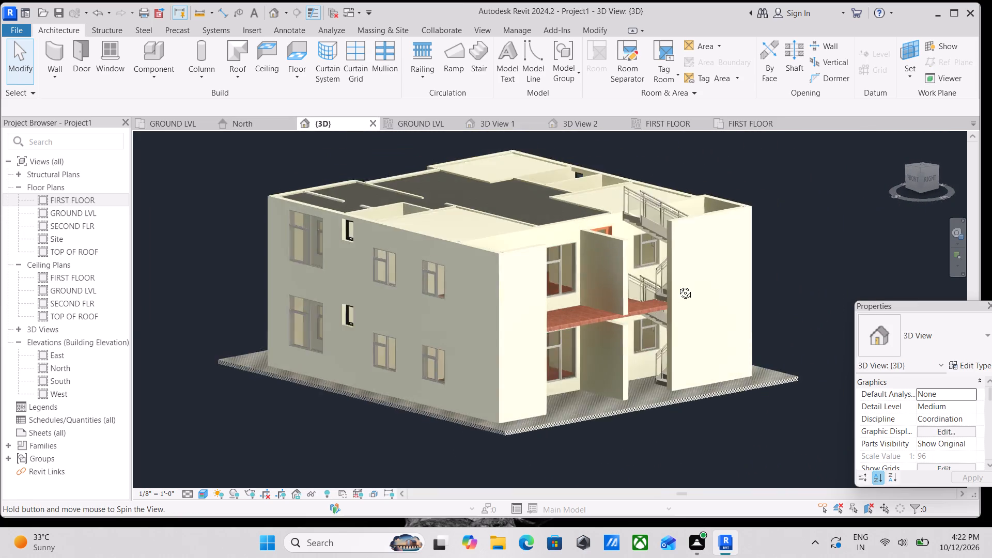
{"action": "middle_click_drag", "start_coordinate": [677, 285], "coordinate": [720, 321], "text": "shift"}
{"action": "middle_click_drag", "start_coordinate": [688, 320], "coordinate": [545, 339]}
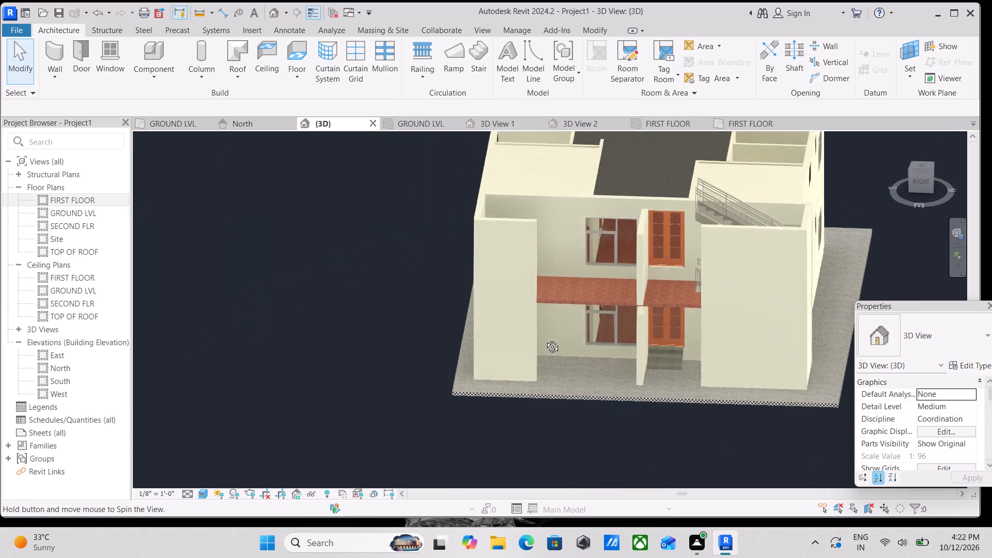
{"action": "middle_click_drag", "start_coordinate": [545, 339], "coordinate": [542, 308]}
{"action": "left_click", "coordinate": [648, 257]}
{"action": "right_click", "coordinate": [648, 257]}
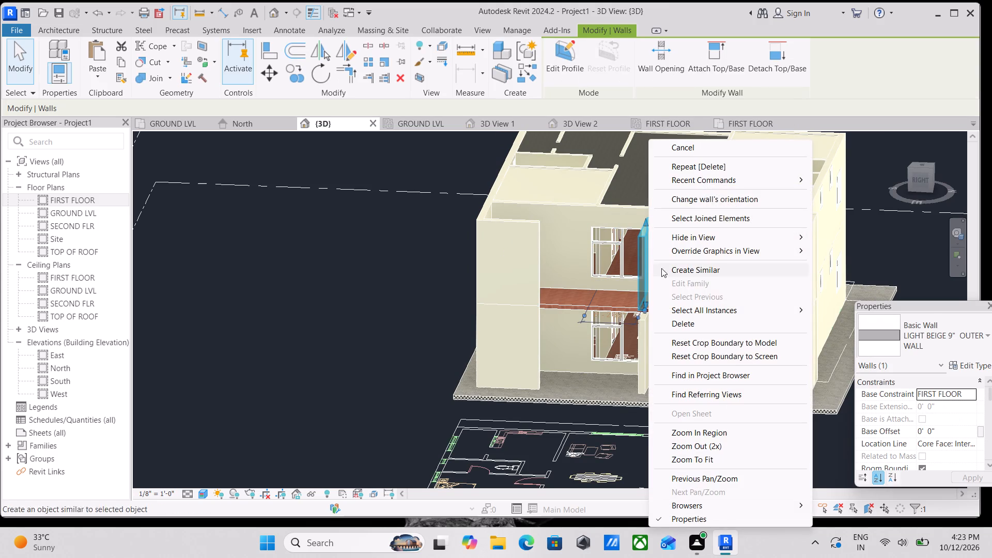
{"action": "left_click", "coordinate": [693, 319]}
Examine the first-floor marble floor's edges around the staircase and sit-out, and the two-storey entrance side, from several angles.
{"action": "scroll", "coordinate": [625, 297], "scroll_direction": "down", "scroll_amount": 2}
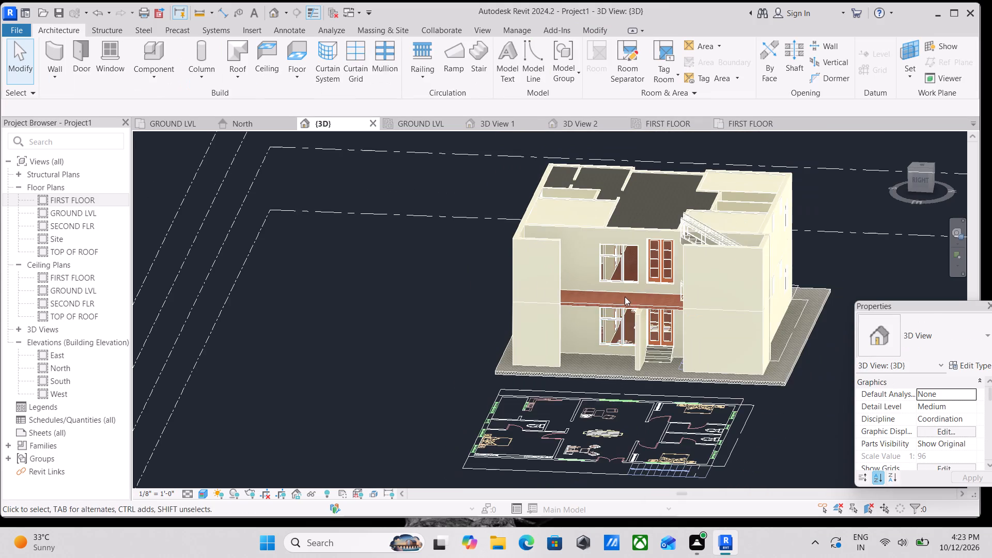
{"action": "scroll", "coordinate": [633, 325], "scroll_direction": "up", "scroll_amount": 1}
{"action": "middle_click_drag", "start_coordinate": [626, 344], "coordinate": [657, 262], "text": "shift"}
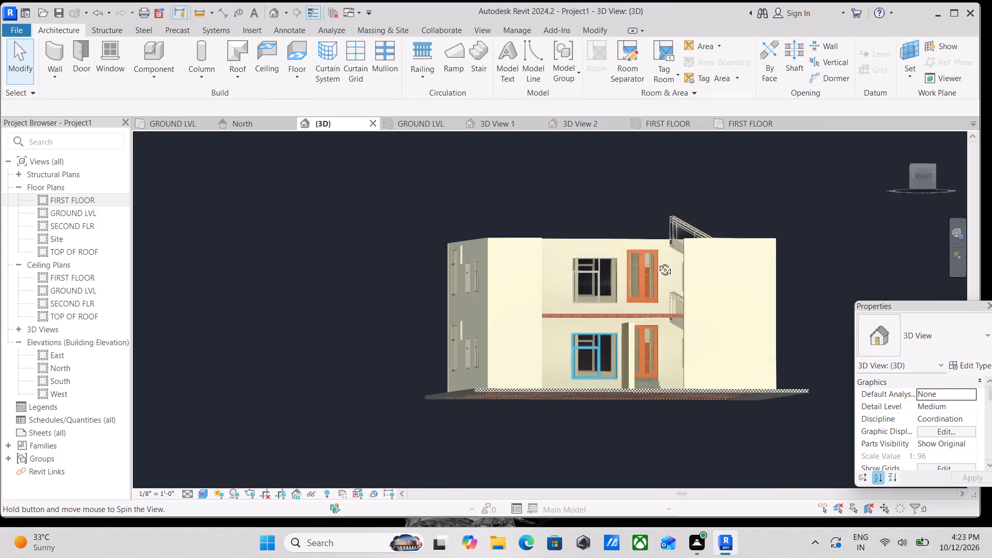
{"action": "middle_click_drag", "start_coordinate": [657, 262], "coordinate": [637, 275], "text": "shift"}
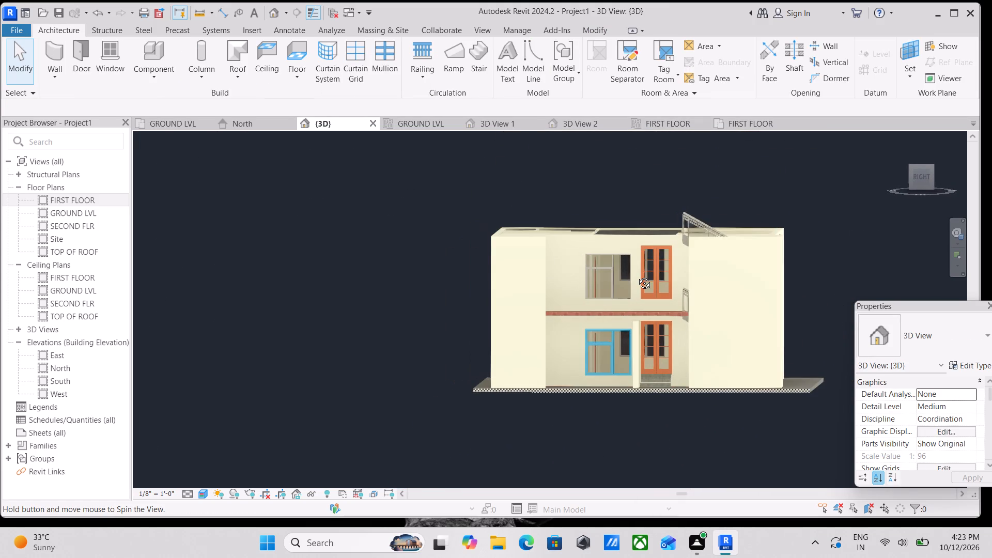
{"action": "middle_click_drag", "start_coordinate": [637, 275], "coordinate": [674, 374], "text": "shift"}
{"action": "middle_click_drag", "start_coordinate": [596, 330], "coordinate": [680, 369], "text": "shift"}
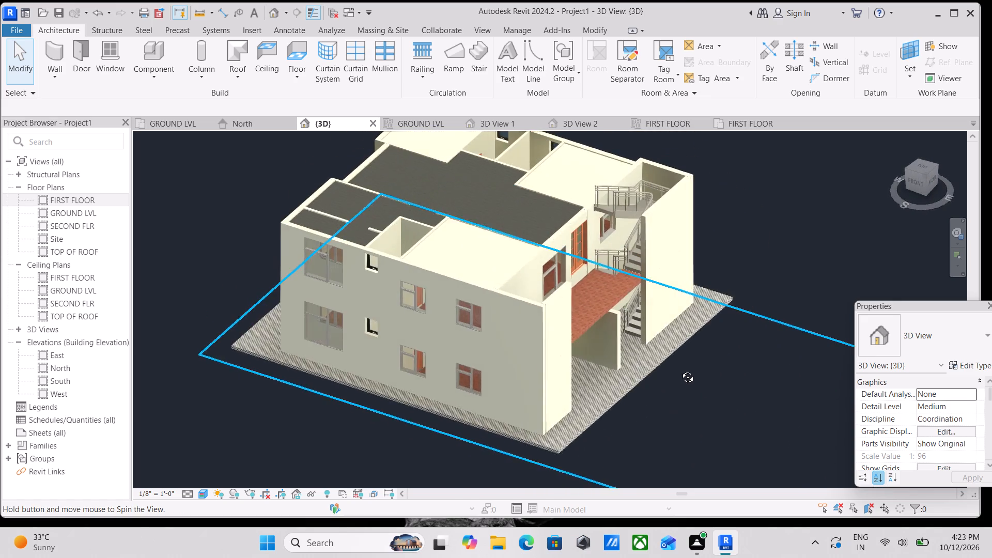
{"action": "middle_click_drag", "start_coordinate": [680, 369], "coordinate": [580, 400], "text": "shift"}
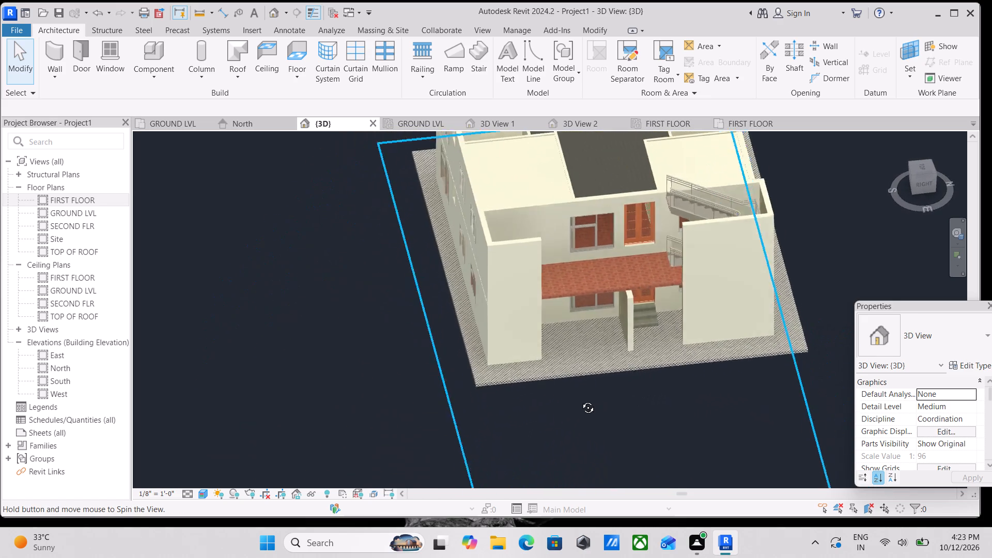
{"action": "middle_click_drag", "start_coordinate": [580, 400], "coordinate": [577, 401], "text": "shift"}
{"action": "scroll", "coordinate": [581, 364], "scroll_direction": "up", "scroll_amount": 3}
{"action": "middle_click_drag", "start_coordinate": [649, 282], "coordinate": [604, 354]}
{"action": "scroll", "coordinate": [604, 354], "scroll_direction": "up", "scroll_amount": 1}
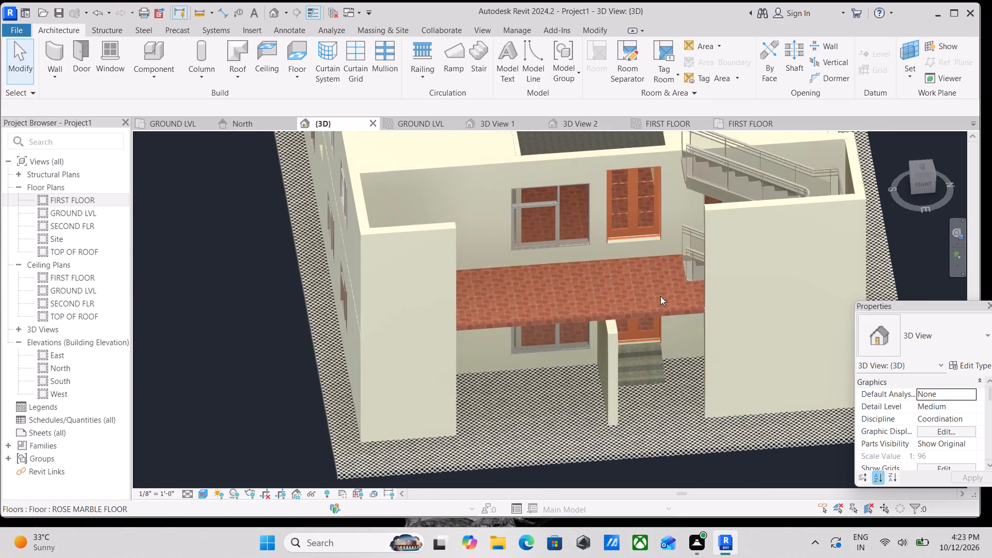
{"action": "scroll", "coordinate": [686, 280], "scroll_direction": "up", "scroll_amount": 3}
{"action": "scroll", "coordinate": [613, 321], "scroll_direction": "up", "scroll_amount": 5}
{"action": "middle_click_drag", "start_coordinate": [702, 242], "coordinate": [550, 334]}
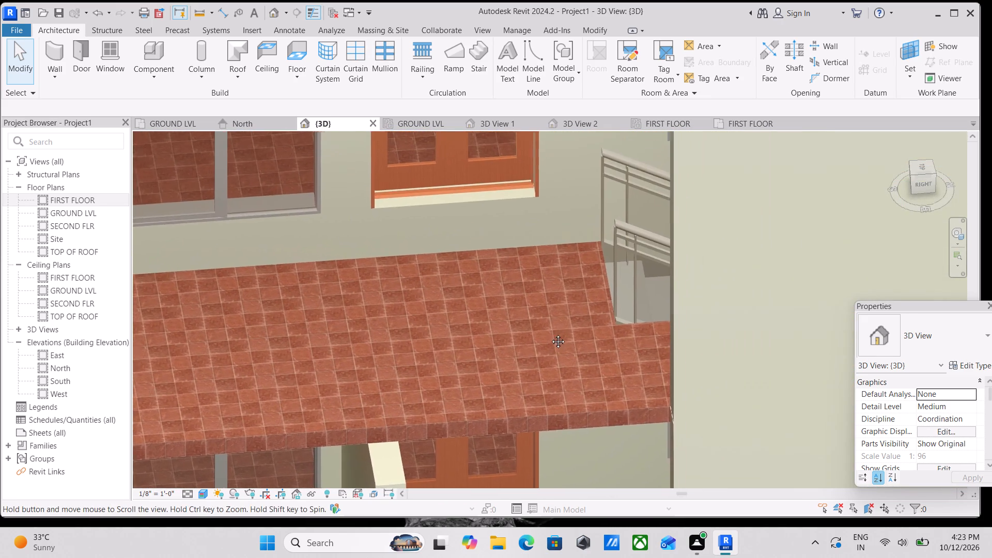
{"action": "middle_click_drag", "start_coordinate": [550, 334], "coordinate": [549, 336]}
{"action": "scroll", "coordinate": [549, 336], "scroll_direction": "up", "scroll_amount": 1}
{"action": "scroll", "coordinate": [613, 290], "scroll_direction": "up", "scroll_amount": 3}
{"action": "scroll", "coordinate": [613, 290], "scroll_direction": "down", "scroll_amount": 6}
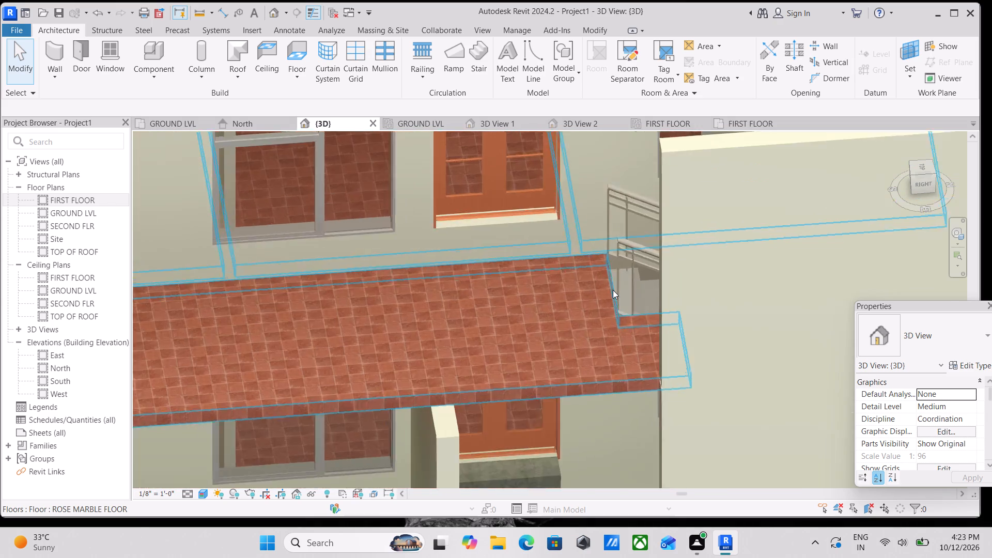
{"action": "scroll", "coordinate": [613, 290], "scroll_direction": "down", "scroll_amount": 5}
{"action": "scroll", "coordinate": [561, 288], "scroll_direction": "down", "scroll_amount": 3}
{"action": "middle_click_drag", "start_coordinate": [561, 288], "coordinate": [605, 335]}
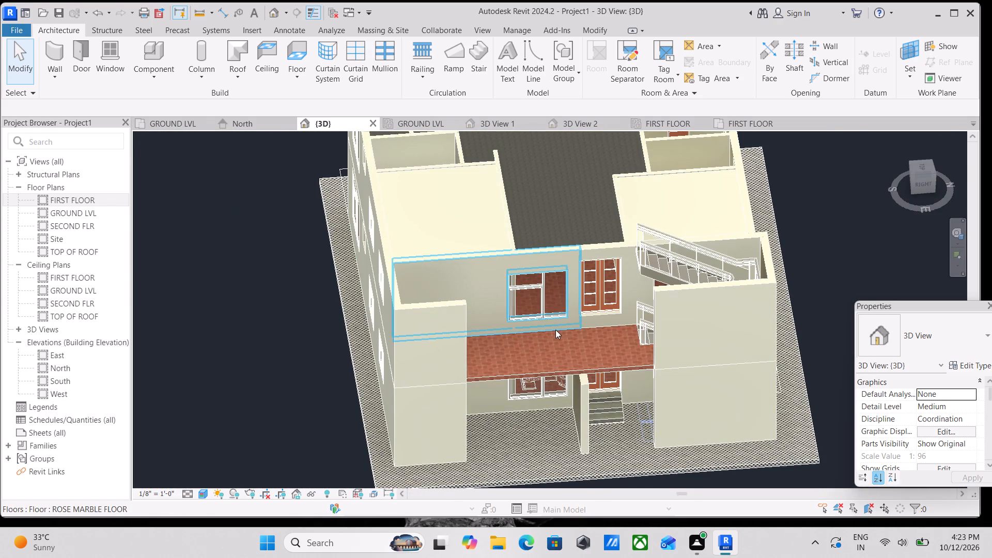
{"action": "middle_click_drag", "start_coordinate": [555, 333], "coordinate": [581, 243], "text": "shift"}
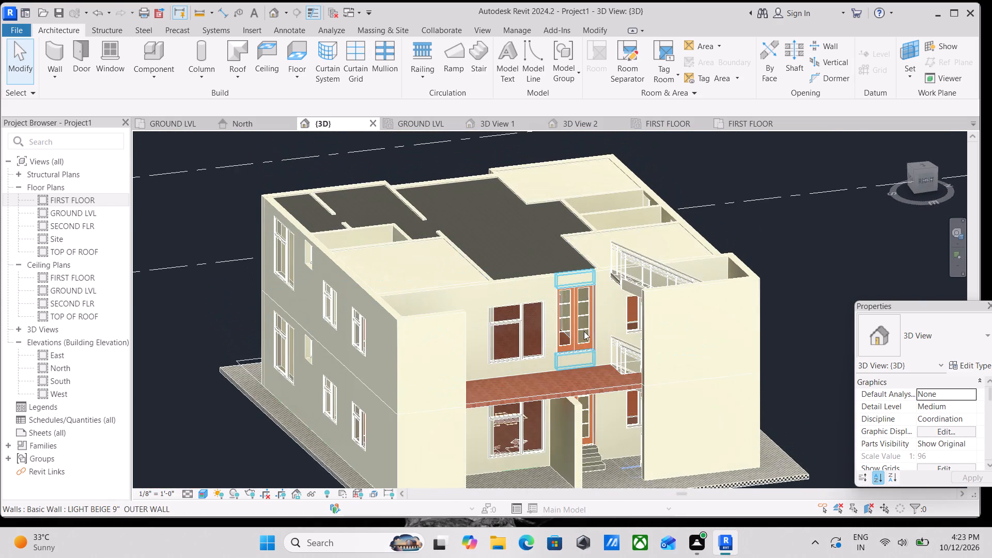
{"action": "middle_click_drag", "start_coordinate": [584, 331], "coordinate": [532, 236], "text": "shift"}
{"action": "middle_click_drag", "start_coordinate": [532, 236], "coordinate": [579, 239]}
{"action": "middle_click_drag", "start_coordinate": [570, 390], "coordinate": [550, 409], "text": "shift"}
{"action": "scroll", "coordinate": [569, 414], "scroll_direction": "down", "scroll_amount": 2}
{"action": "middle_click_drag", "start_coordinate": [572, 415], "coordinate": [542, 377]}
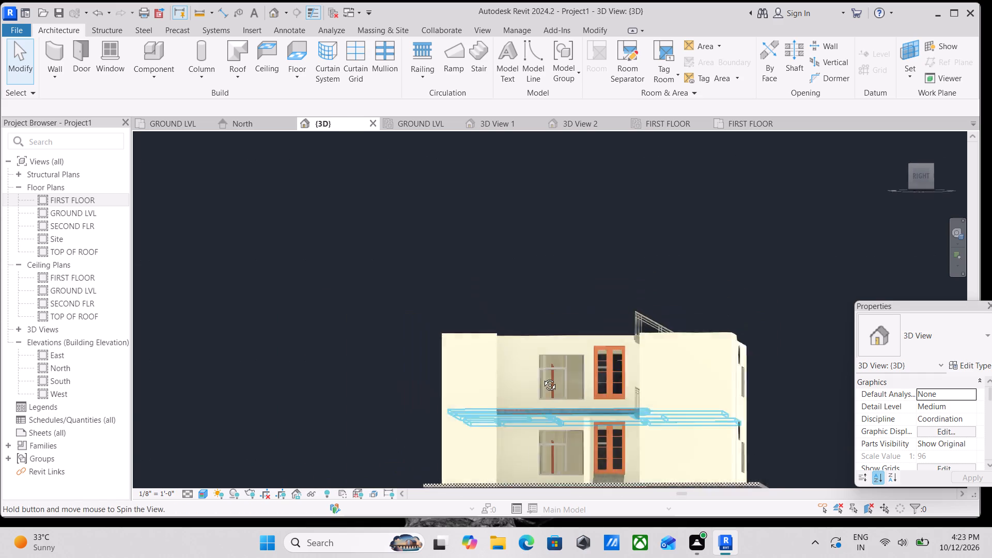
{"action": "middle_click_drag", "start_coordinate": [542, 377], "coordinate": [532, 358]}
{"action": "scroll", "coordinate": [607, 431], "scroll_direction": "down", "scroll_amount": 1}
{"action": "middle_click_drag", "start_coordinate": [610, 426], "coordinate": [631, 495], "text": "shift"}
Delete the cast-in-place entrance steps in front of the ground-storey main double door.
{"action": "scroll", "coordinate": [608, 478], "scroll_direction": "up", "scroll_amount": 2}
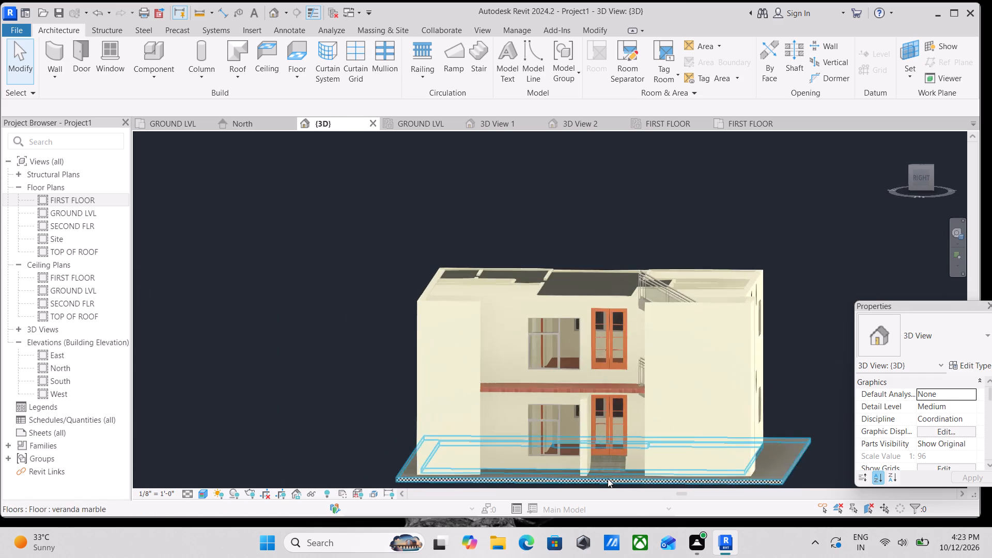
{"action": "scroll", "coordinate": [608, 478], "scroll_direction": "up", "scroll_amount": 8}
{"action": "scroll", "coordinate": [609, 432], "scroll_direction": "up", "scroll_amount": 4}
{"action": "scroll", "coordinate": [604, 420], "scroll_direction": "down", "scroll_amount": 9}
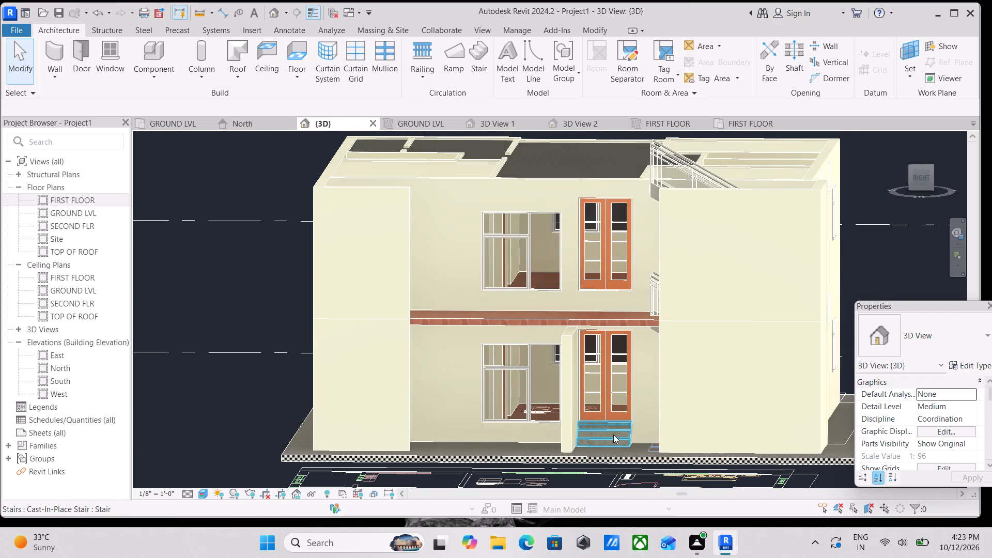
{"action": "left_click", "coordinate": [613, 435]}
{"action": "right_click", "coordinate": [612, 435]}
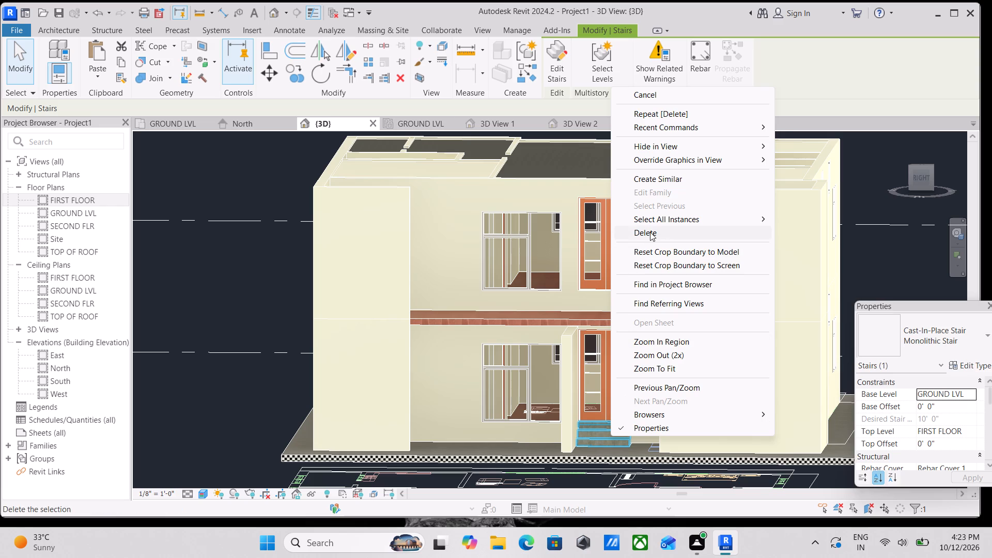
{"action": "left_click", "coordinate": [650, 232]}
Lower the ground-storey main double door so that its top is 7' above the ground level.
{"action": "scroll", "coordinate": [584, 428], "scroll_direction": "up", "scroll_amount": 3}
{"action": "left_click", "coordinate": [612, 405]}
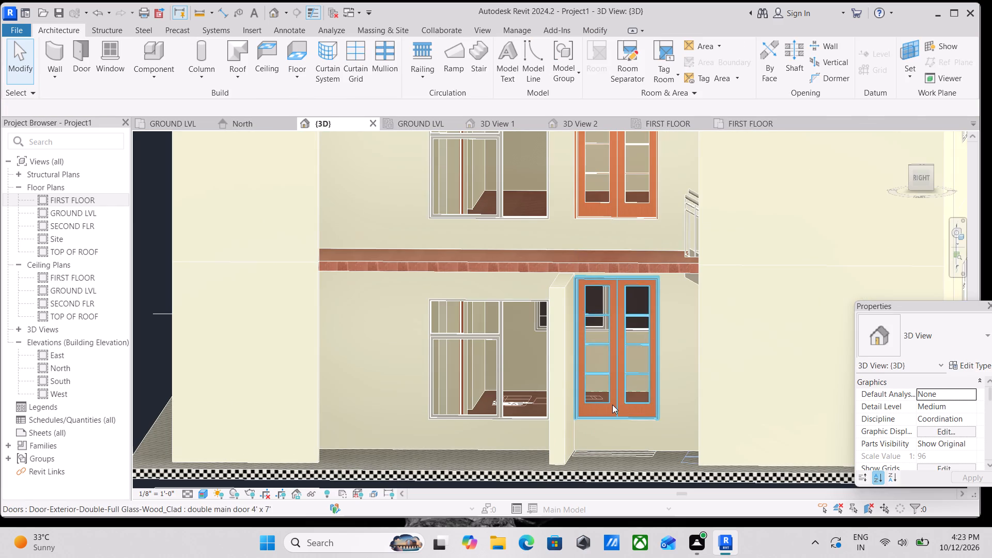
{"action": "key", "text": "Down"}
{"action": "key", "text": "Down"}
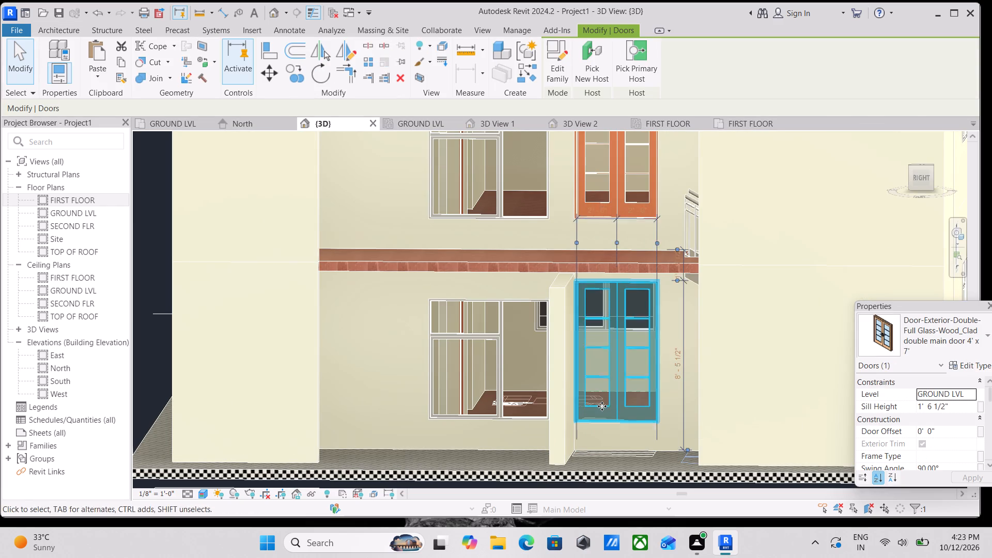
{"action": "key", "text": "Down"}
{"action": "key", "text": "Down"}
{"action": "key", "text": "Down"}
{"action": "key", "text": "Down"}
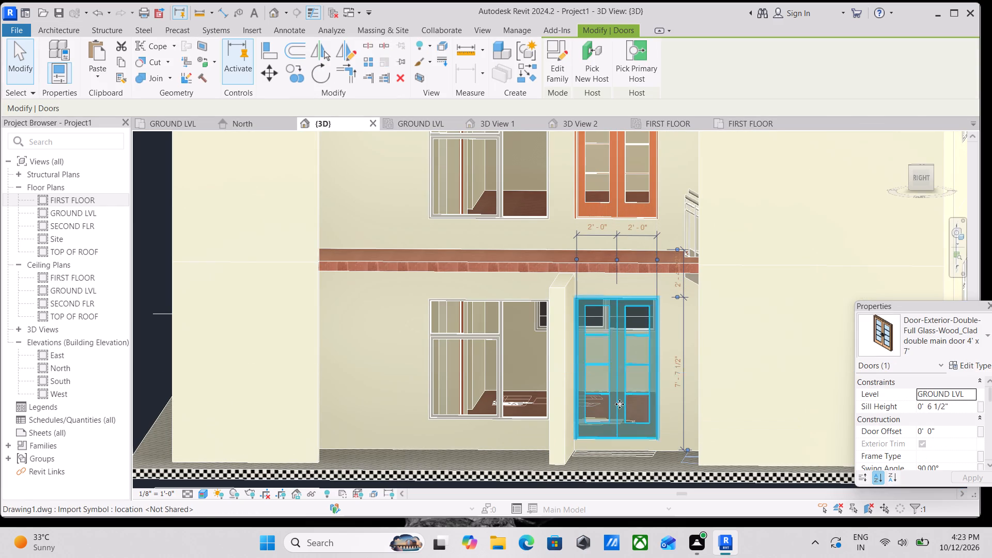
{"action": "left_click", "coordinate": [686, 375]}
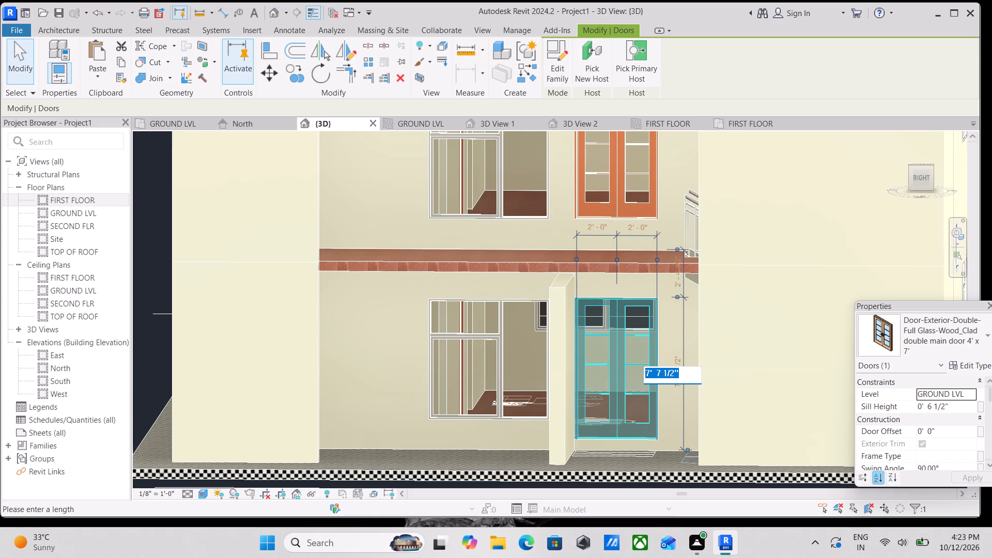
{"action": "key", "text": "7"}
{"action": "key", "text": "apostrophe"}
{"action": "key", "text": "Return"}
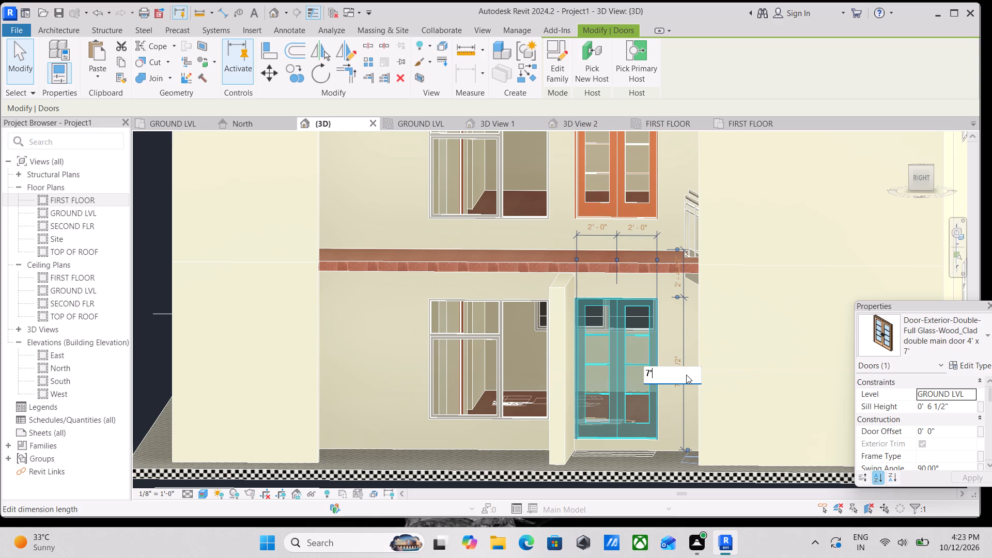
{"action": "key", "text": "Escape"}
Lower the first-floor double door so that its top is 7' above the FIRST FLOOR level.
{"action": "scroll", "coordinate": [619, 375], "scroll_direction": "down", "scroll_amount": 2}
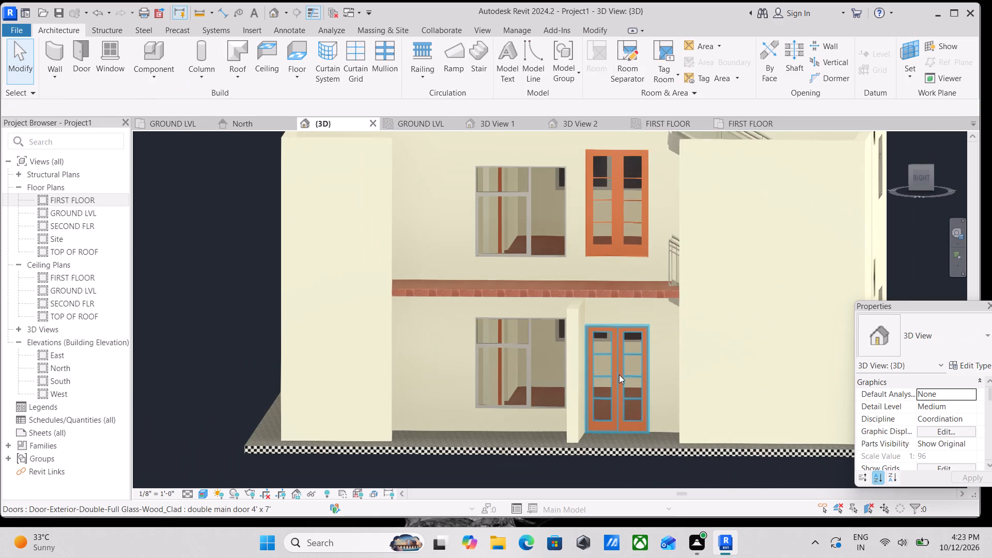
{"action": "middle_click_drag", "start_coordinate": [619, 363], "coordinate": [630, 408]}
{"action": "scroll", "coordinate": [613, 363], "scroll_direction": "down", "scroll_amount": 1}
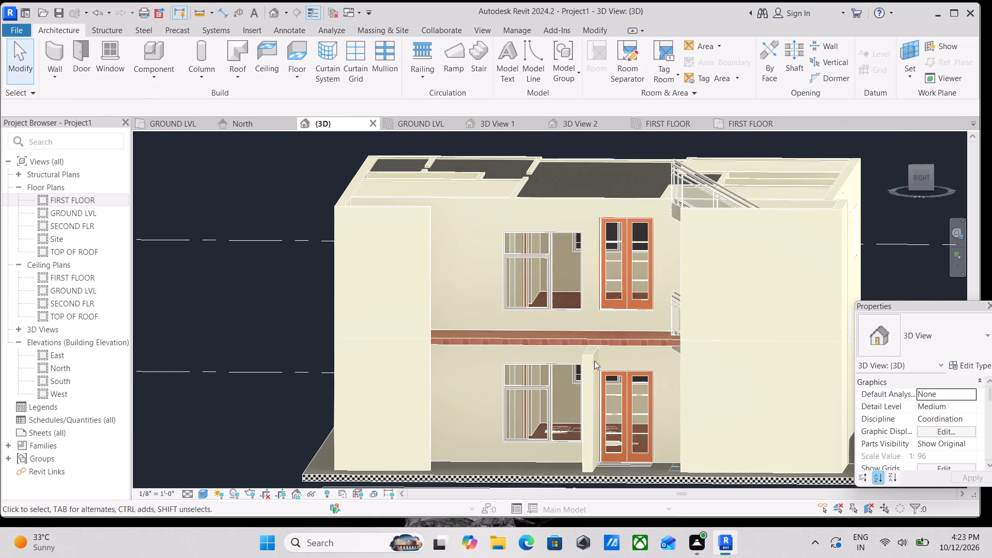
{"action": "left_click", "coordinate": [629, 307]}
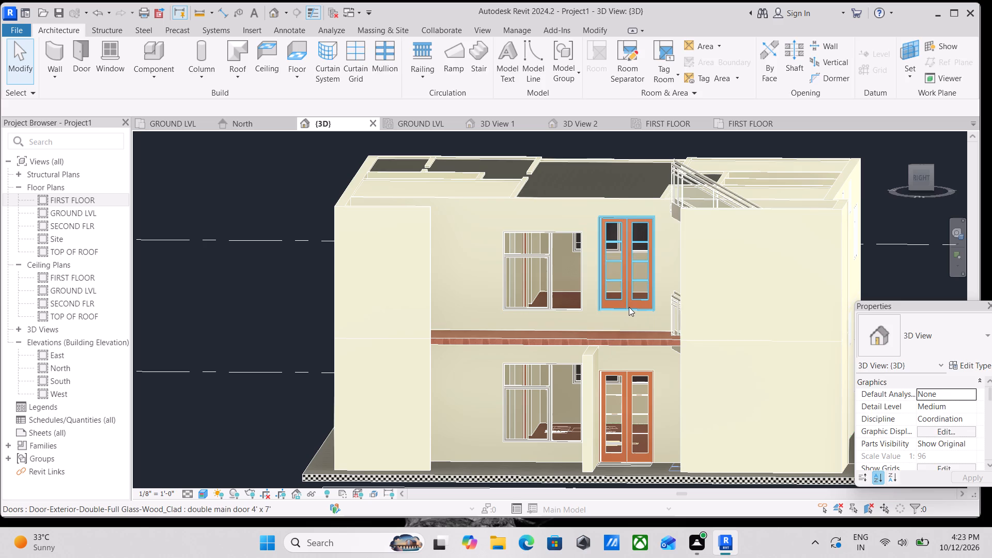
{"action": "left_click", "coordinate": [673, 281]}
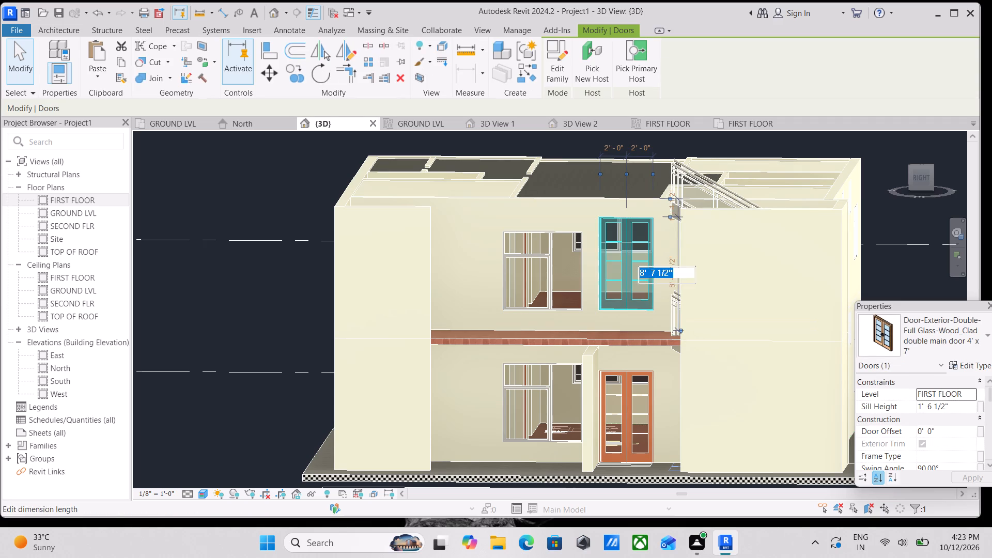
{"action": "type", "text": "7'"}
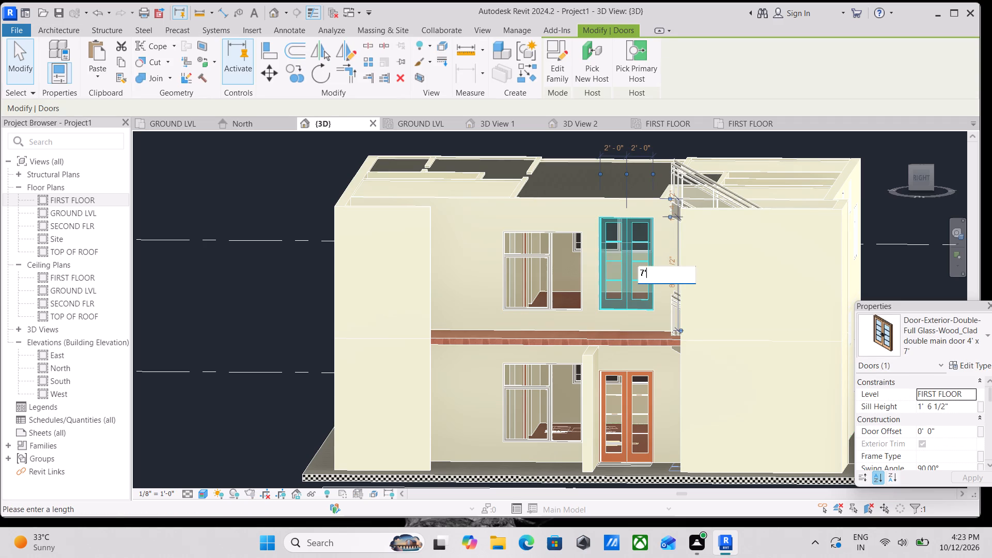
{"action": "key", "text": "Return"}
{"action": "key", "text": "Escape"}
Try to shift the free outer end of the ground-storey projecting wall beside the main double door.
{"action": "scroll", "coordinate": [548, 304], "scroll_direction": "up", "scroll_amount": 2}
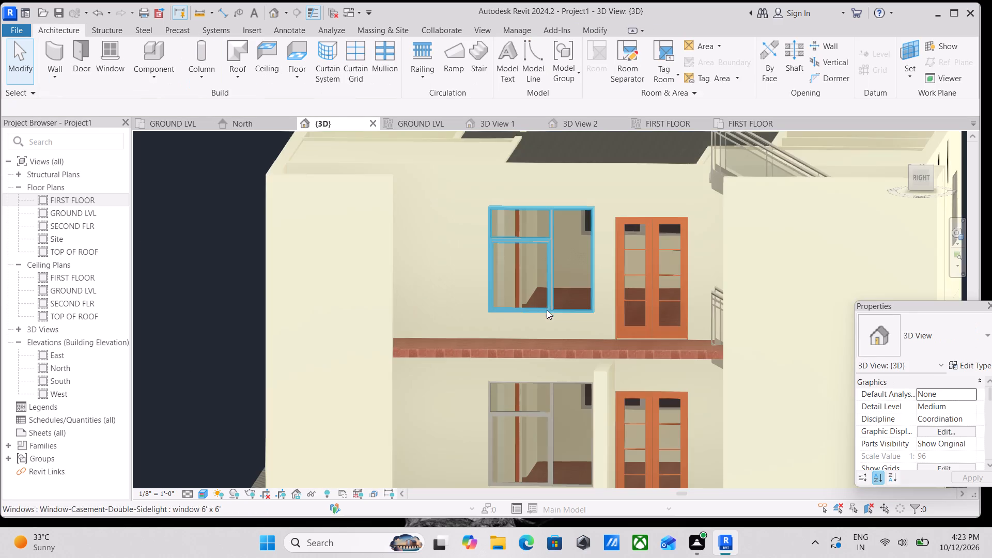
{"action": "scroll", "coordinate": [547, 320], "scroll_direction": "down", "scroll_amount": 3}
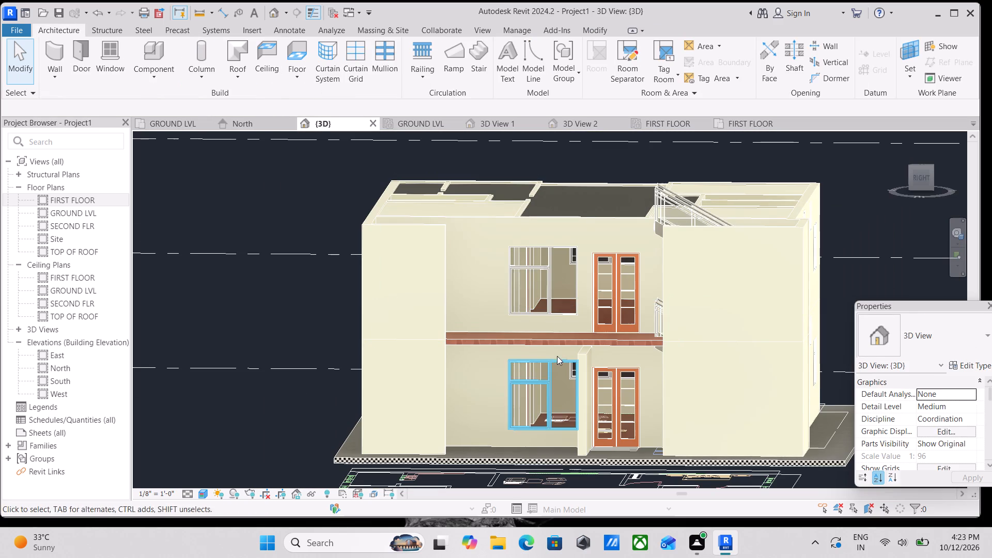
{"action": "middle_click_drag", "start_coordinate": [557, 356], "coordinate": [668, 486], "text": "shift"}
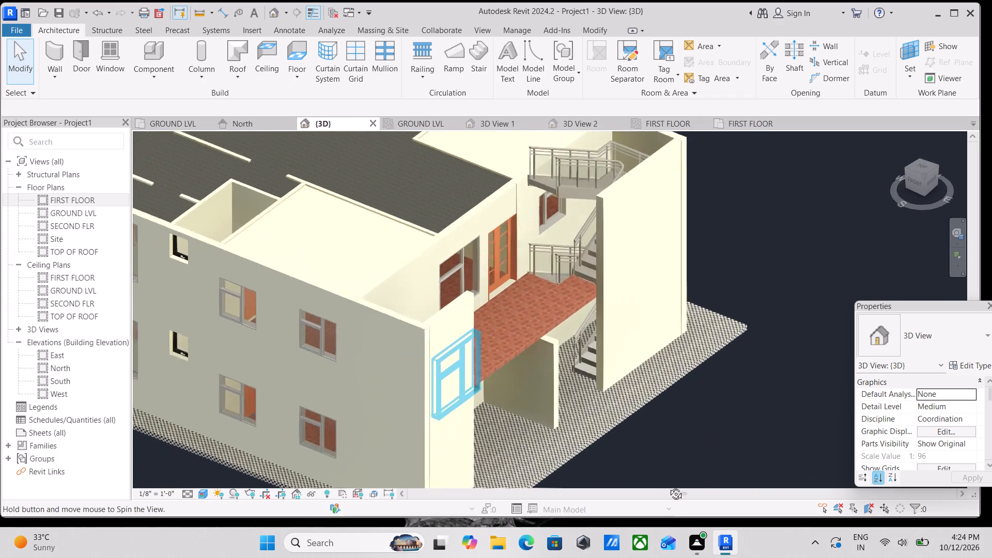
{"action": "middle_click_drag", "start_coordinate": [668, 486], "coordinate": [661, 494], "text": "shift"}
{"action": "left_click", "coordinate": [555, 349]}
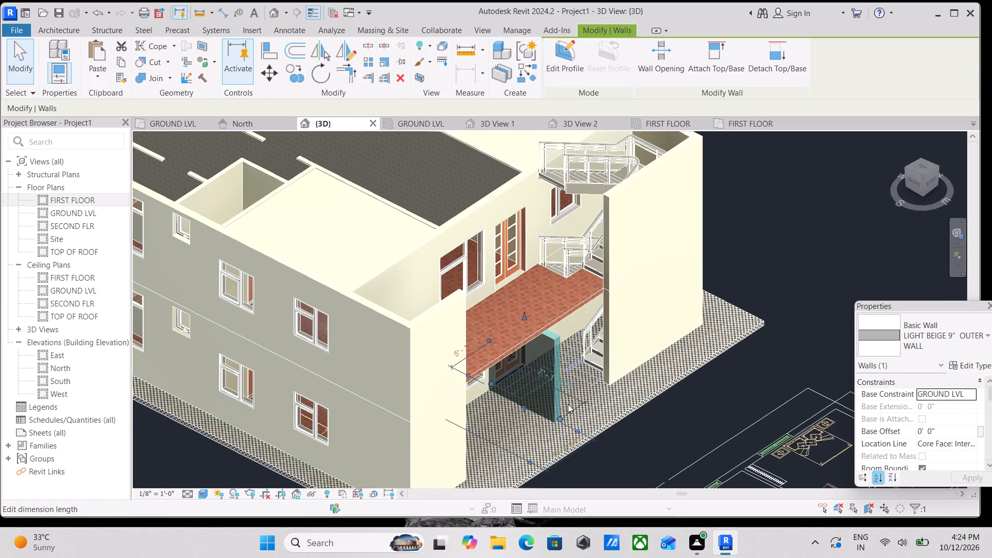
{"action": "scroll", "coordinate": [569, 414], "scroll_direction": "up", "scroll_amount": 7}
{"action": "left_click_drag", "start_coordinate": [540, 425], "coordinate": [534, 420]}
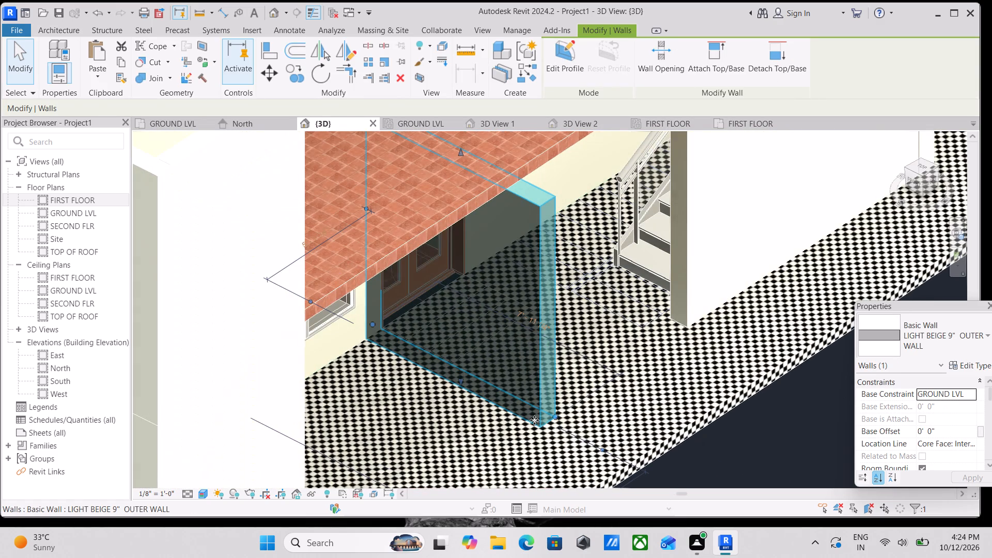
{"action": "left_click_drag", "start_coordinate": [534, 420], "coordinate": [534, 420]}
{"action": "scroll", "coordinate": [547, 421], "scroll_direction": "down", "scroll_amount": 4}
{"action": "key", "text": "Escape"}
Examine the entrance side, with both double doors, the sit-out floor and the projecting wall, from several angles.
{"action": "scroll", "coordinate": [565, 412], "scroll_direction": "down", "scroll_amount": 3}
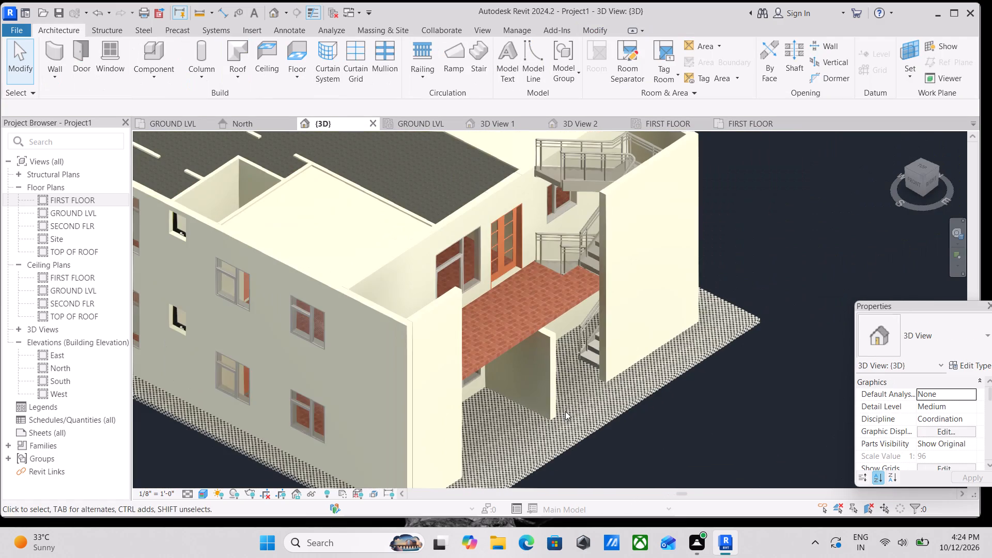
{"action": "scroll", "coordinate": [553, 382], "scroll_direction": "down", "scroll_amount": 3}
{"action": "scroll", "coordinate": [562, 421], "scroll_direction": "up", "scroll_amount": 2}
{"action": "middle_click_drag", "start_coordinate": [562, 421], "coordinate": [445, 346], "text": "shift"}
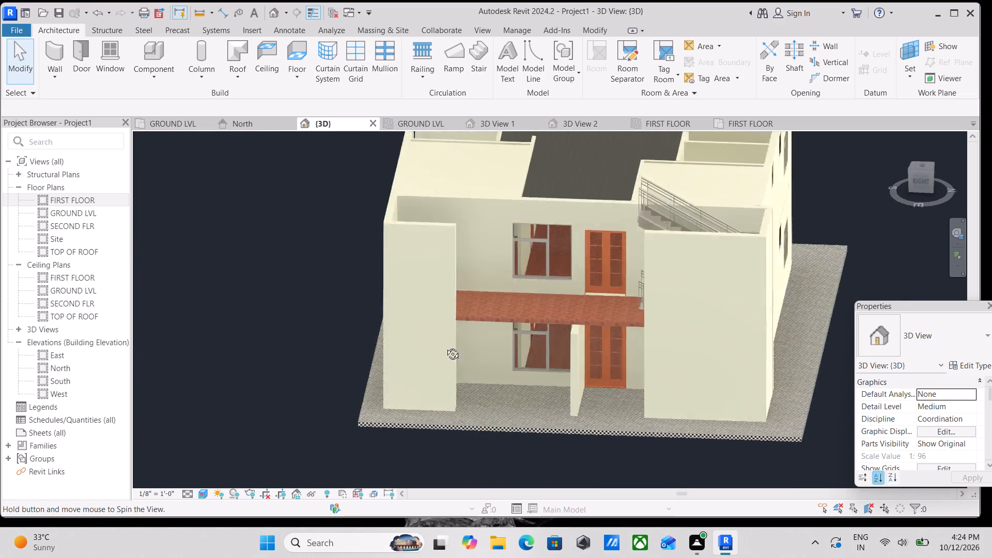
{"action": "middle_click_drag", "start_coordinate": [445, 346], "coordinate": [447, 331], "text": "shift"}
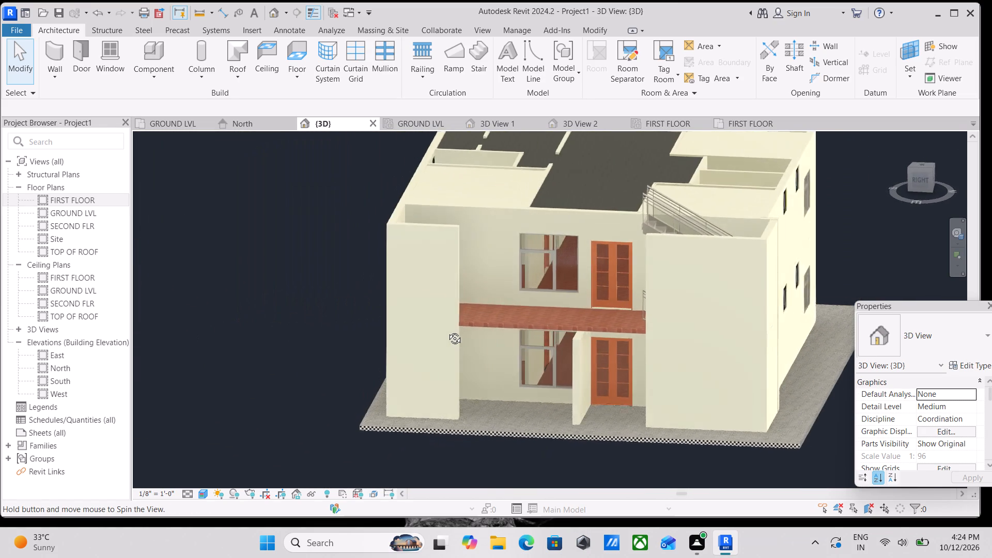
{"action": "middle_click_drag", "start_coordinate": [447, 331], "coordinate": [446, 331], "text": "shift"}
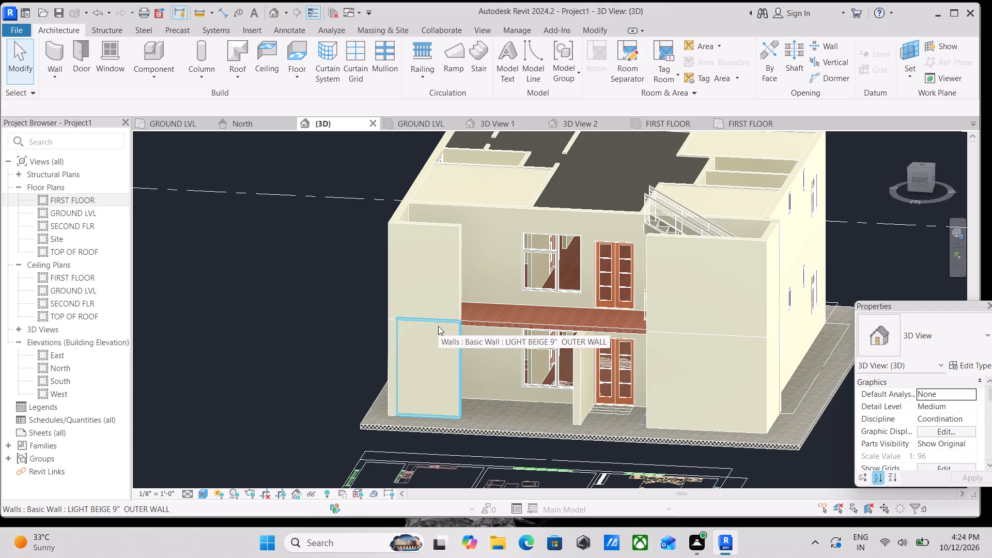
{"action": "scroll", "coordinate": [440, 331], "scroll_direction": "up", "scroll_amount": 1}
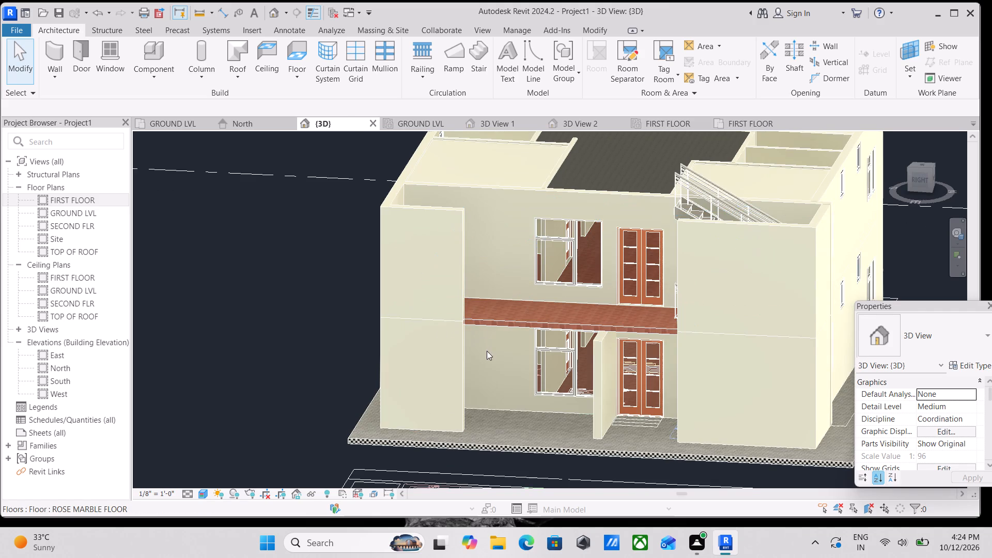
{"action": "middle_click_drag", "start_coordinate": [487, 351], "coordinate": [508, 508], "text": "shift"}
{"action": "middle_click_drag", "start_coordinate": [458, 320], "coordinate": [536, 207], "text": "shift"}
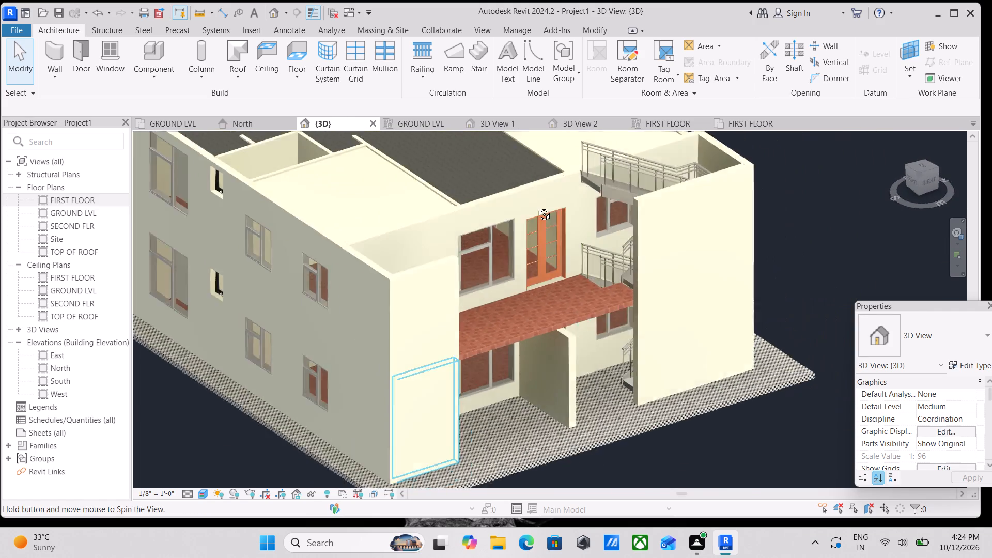
{"action": "middle_click_drag", "start_coordinate": [536, 207], "coordinate": [549, 198], "text": "shift"}
{"action": "scroll", "coordinate": [522, 304], "scroll_direction": "down", "scroll_amount": 2}
{"action": "scroll", "coordinate": [464, 383], "scroll_direction": "down", "scroll_amount": 2}
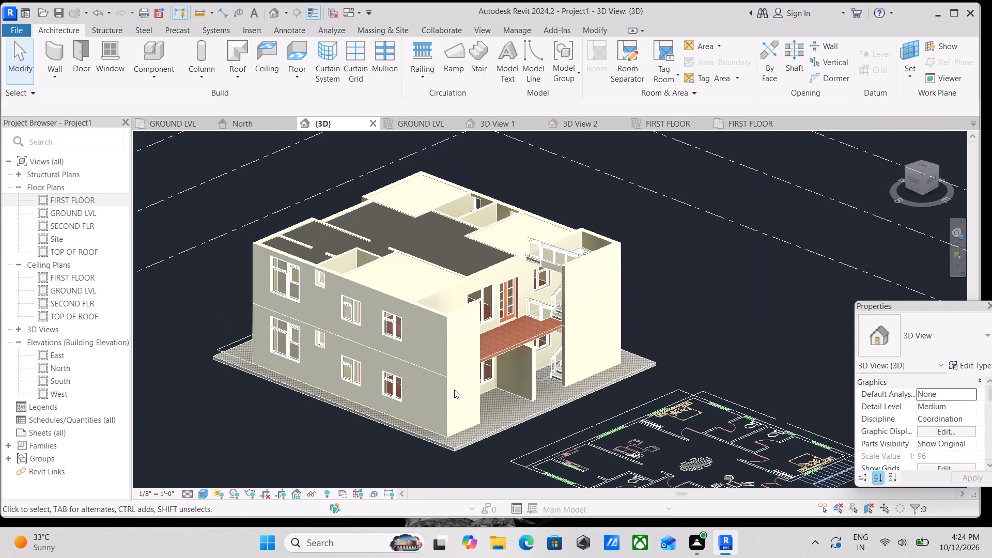
Set the 3D view's visual style to Shaded.
{"action": "left_click", "coordinate": [206, 491]}
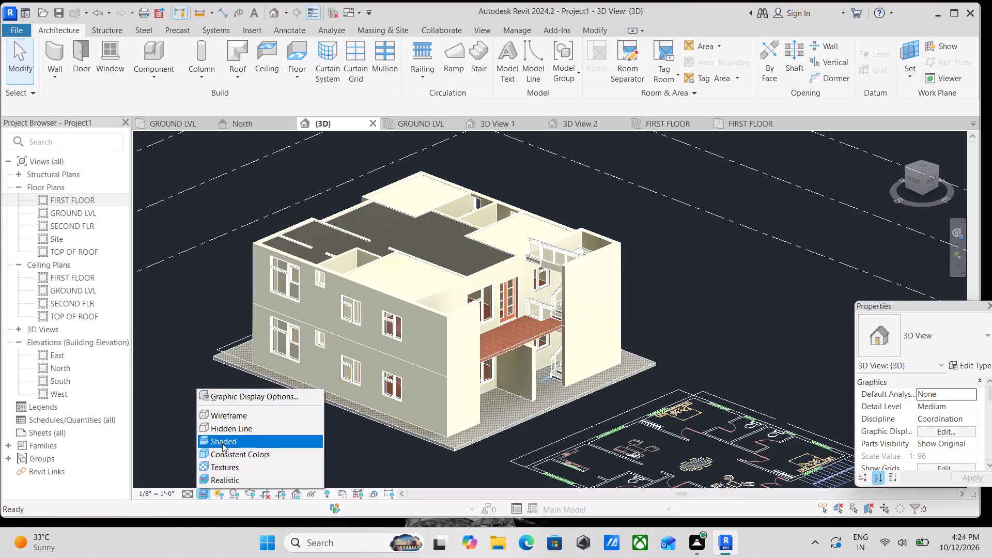
{"action": "left_click", "coordinate": [222, 442]}
Examine the shaded two-storey model's open top, sit-out and staircase side at different distances.
{"action": "scroll", "coordinate": [470, 403], "scroll_direction": "up", "scroll_amount": 3}
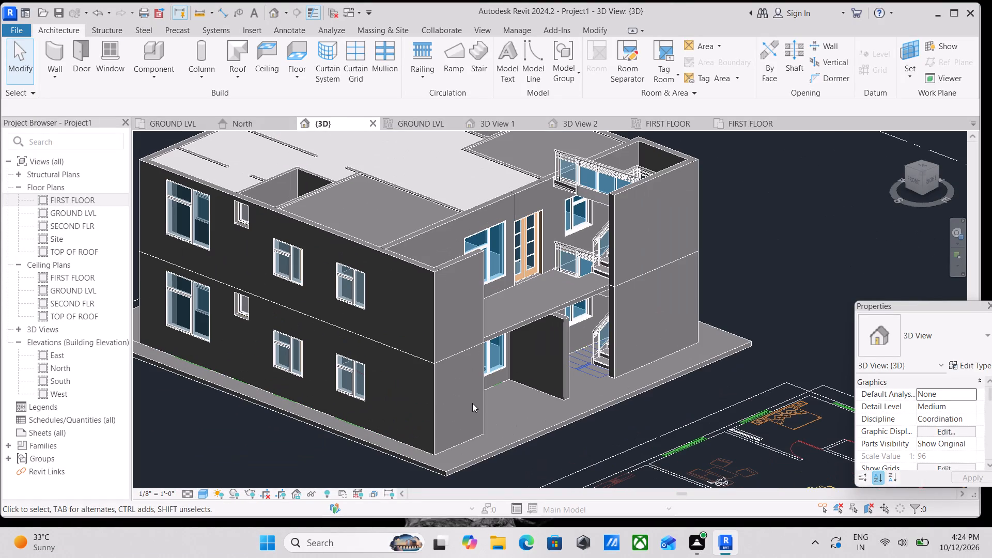
{"action": "scroll", "coordinate": [471, 403], "scroll_direction": "down", "scroll_amount": 1}
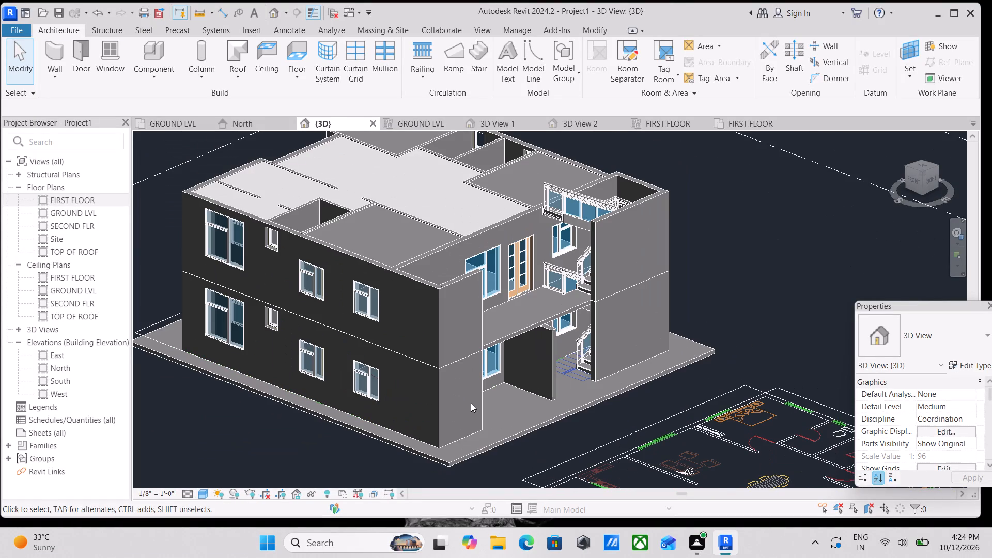
{"action": "scroll", "coordinate": [470, 406], "scroll_direction": "down", "scroll_amount": 1}
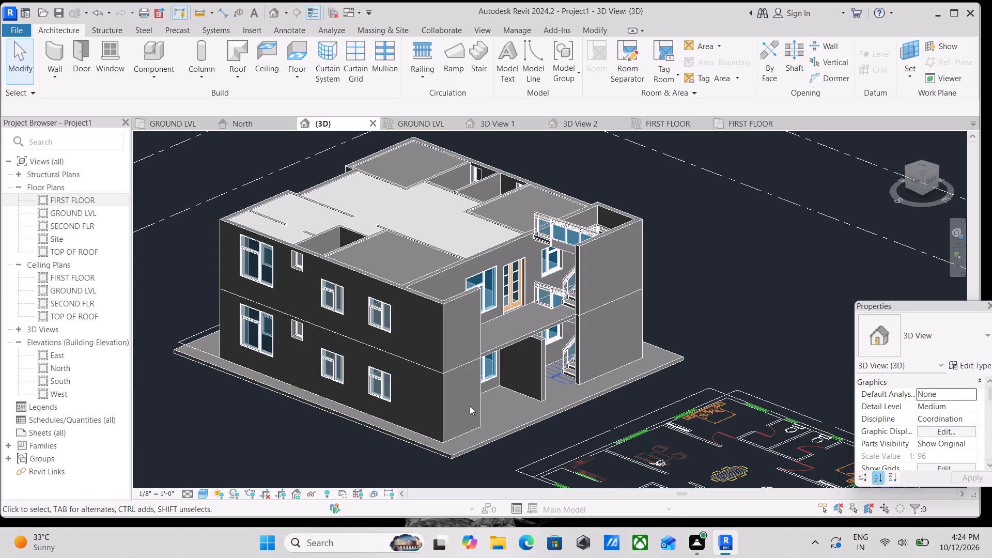
{"action": "scroll", "coordinate": [534, 333], "scroll_direction": "up", "scroll_amount": 1}
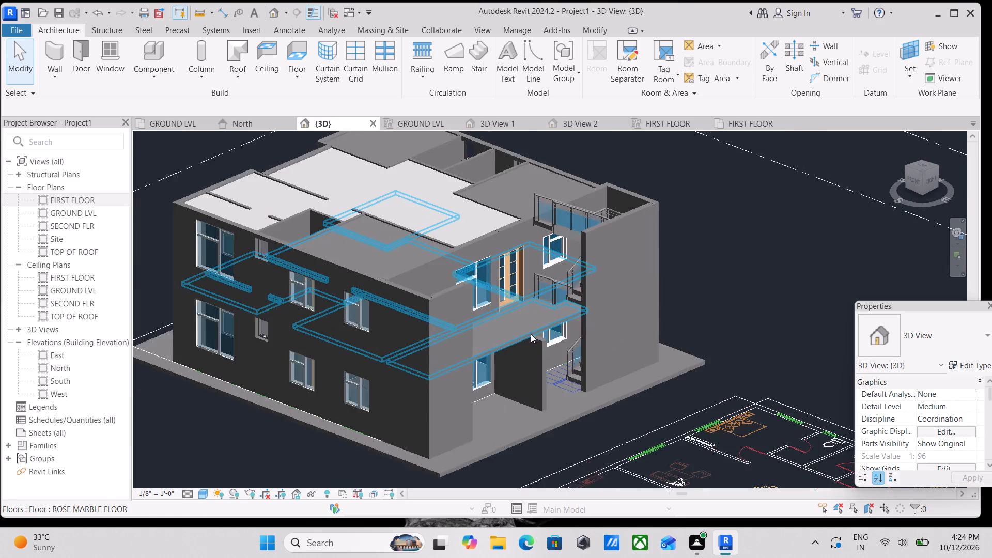
{"action": "scroll", "coordinate": [531, 334], "scroll_direction": "up", "scroll_amount": 1}
{"action": "scroll", "coordinate": [501, 334], "scroll_direction": "down", "scroll_amount": 2}
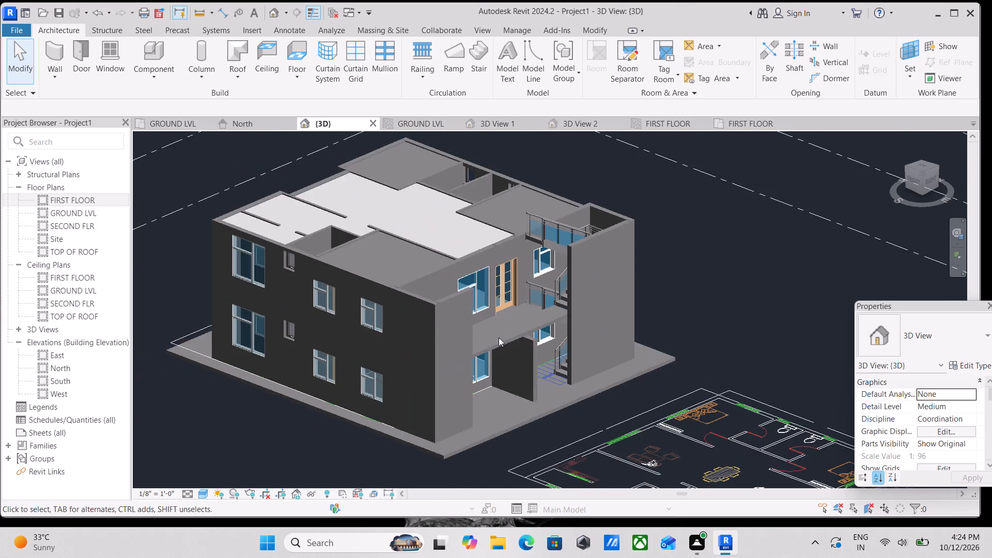
{"action": "scroll", "coordinate": [499, 337], "scroll_direction": "down", "scroll_amount": 1}
{"action": "middle_click_drag", "start_coordinate": [499, 337], "coordinate": [517, 382]}
{"action": "middle_click_drag", "start_coordinate": [466, 324], "coordinate": [494, 363]}
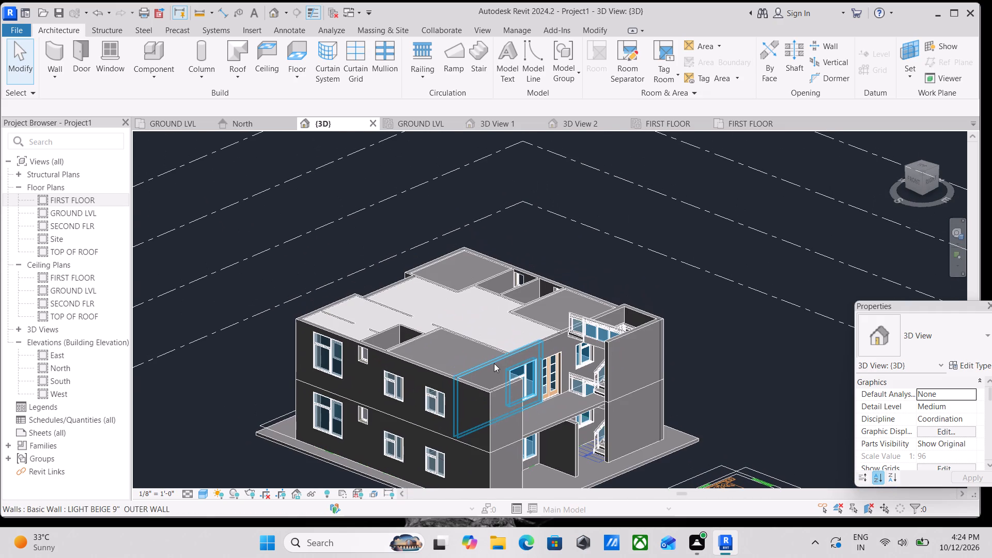
{"action": "scroll", "coordinate": [494, 363], "scroll_direction": "down", "scroll_amount": 1}
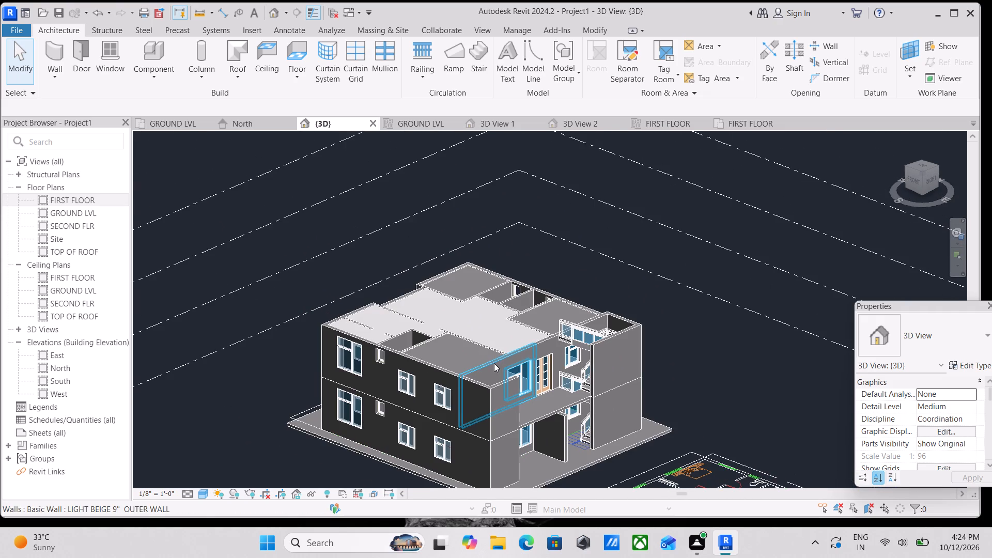
{"action": "scroll", "coordinate": [494, 363], "scroll_direction": "down", "scroll_amount": 1}
{"action": "scroll", "coordinate": [494, 363], "scroll_direction": "up", "scroll_amount": 1}
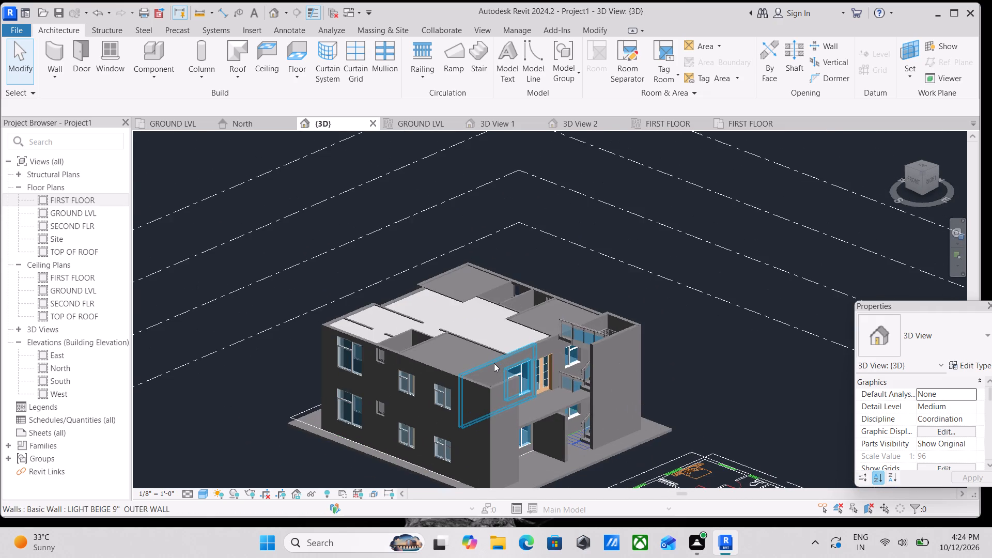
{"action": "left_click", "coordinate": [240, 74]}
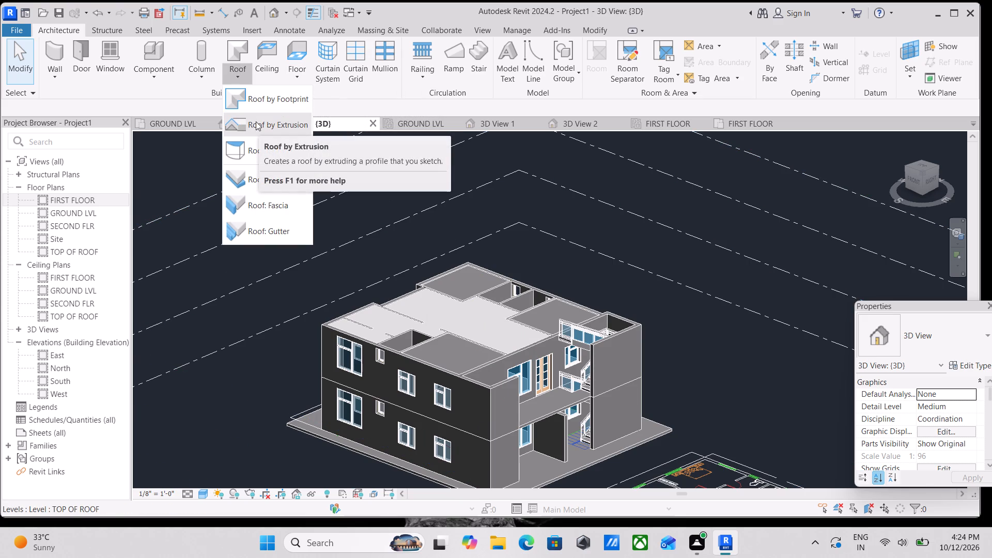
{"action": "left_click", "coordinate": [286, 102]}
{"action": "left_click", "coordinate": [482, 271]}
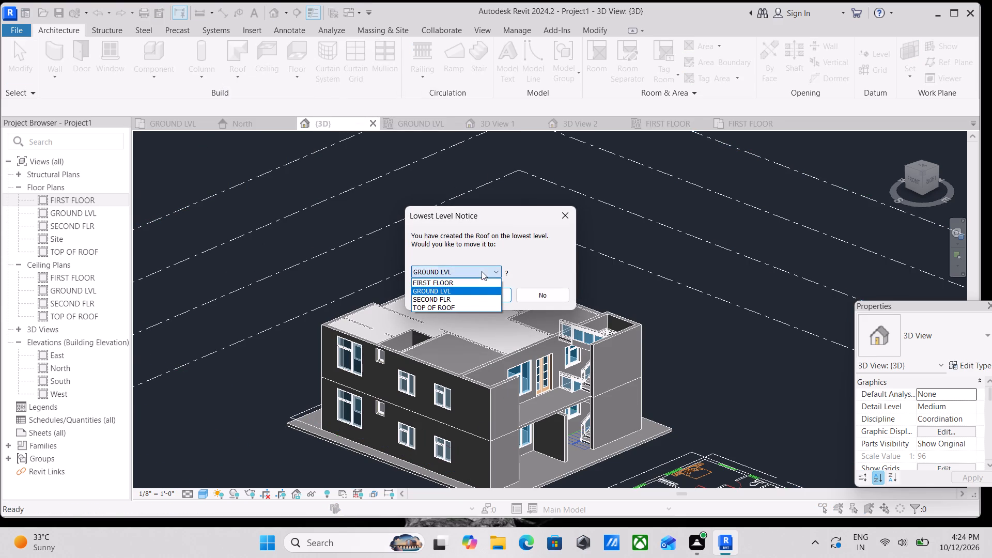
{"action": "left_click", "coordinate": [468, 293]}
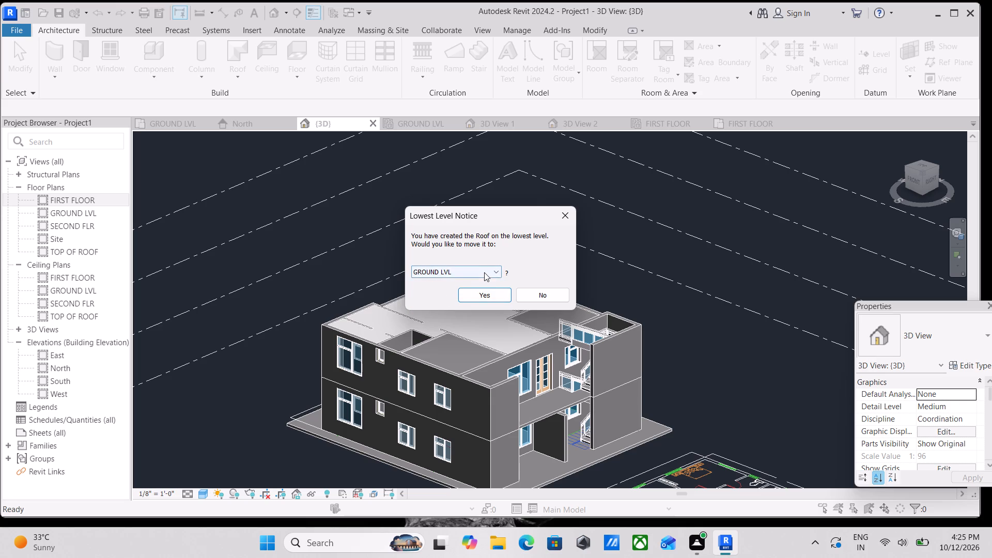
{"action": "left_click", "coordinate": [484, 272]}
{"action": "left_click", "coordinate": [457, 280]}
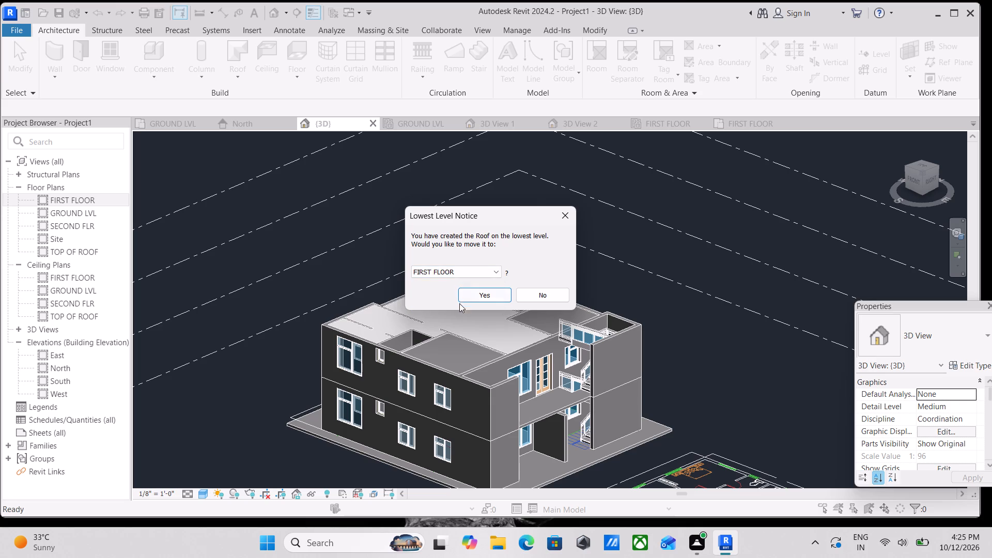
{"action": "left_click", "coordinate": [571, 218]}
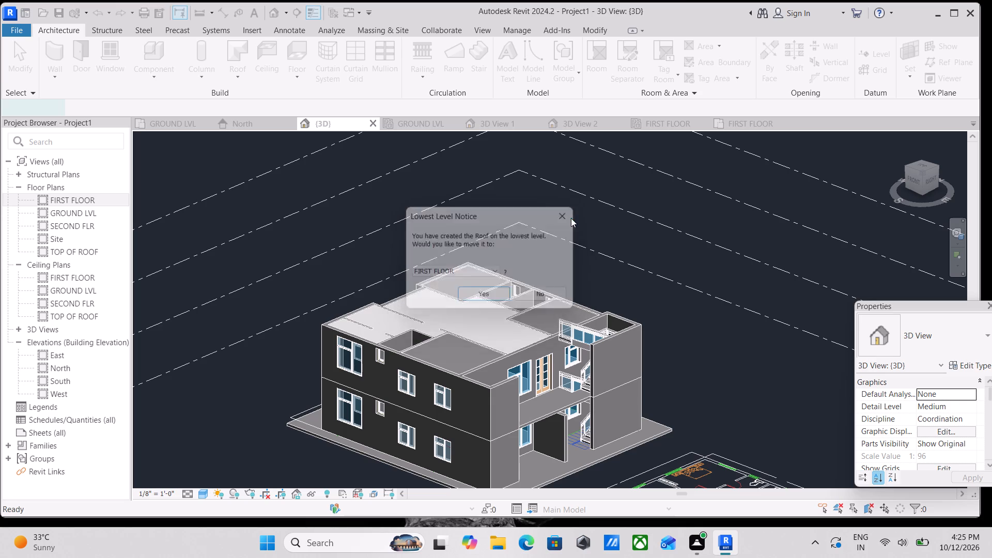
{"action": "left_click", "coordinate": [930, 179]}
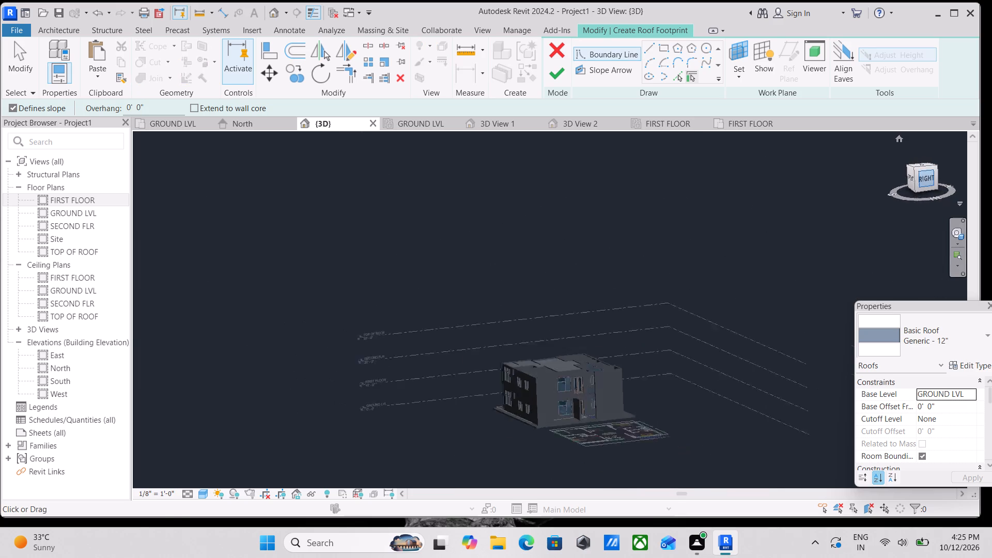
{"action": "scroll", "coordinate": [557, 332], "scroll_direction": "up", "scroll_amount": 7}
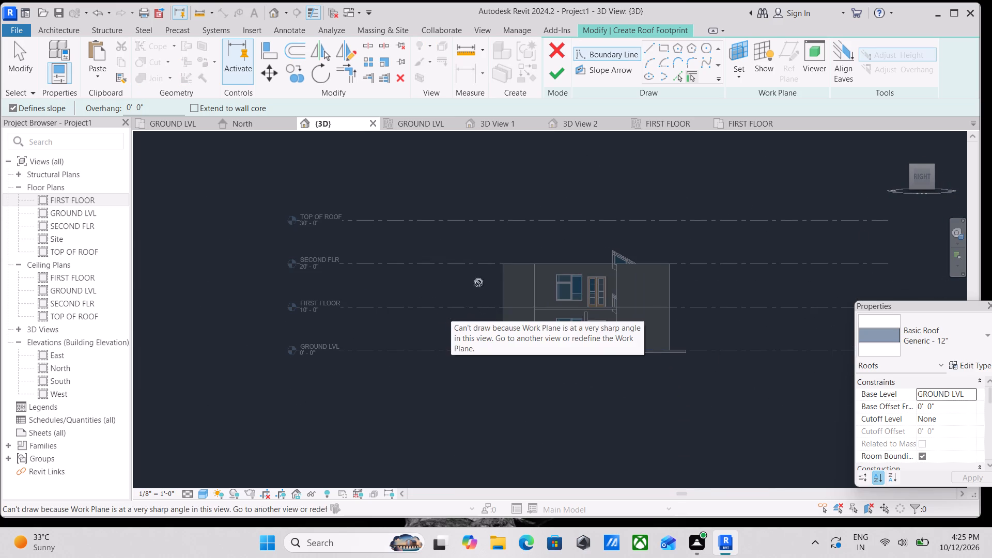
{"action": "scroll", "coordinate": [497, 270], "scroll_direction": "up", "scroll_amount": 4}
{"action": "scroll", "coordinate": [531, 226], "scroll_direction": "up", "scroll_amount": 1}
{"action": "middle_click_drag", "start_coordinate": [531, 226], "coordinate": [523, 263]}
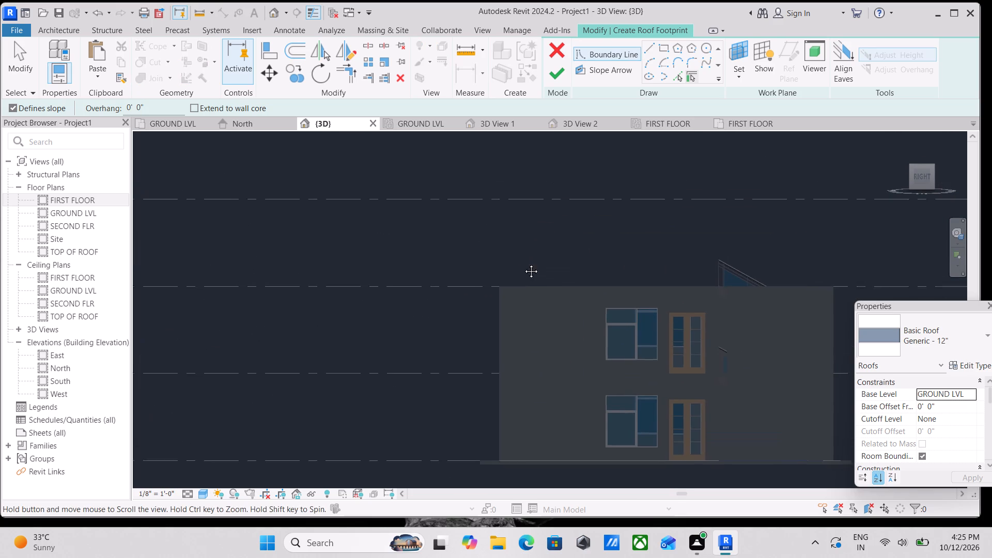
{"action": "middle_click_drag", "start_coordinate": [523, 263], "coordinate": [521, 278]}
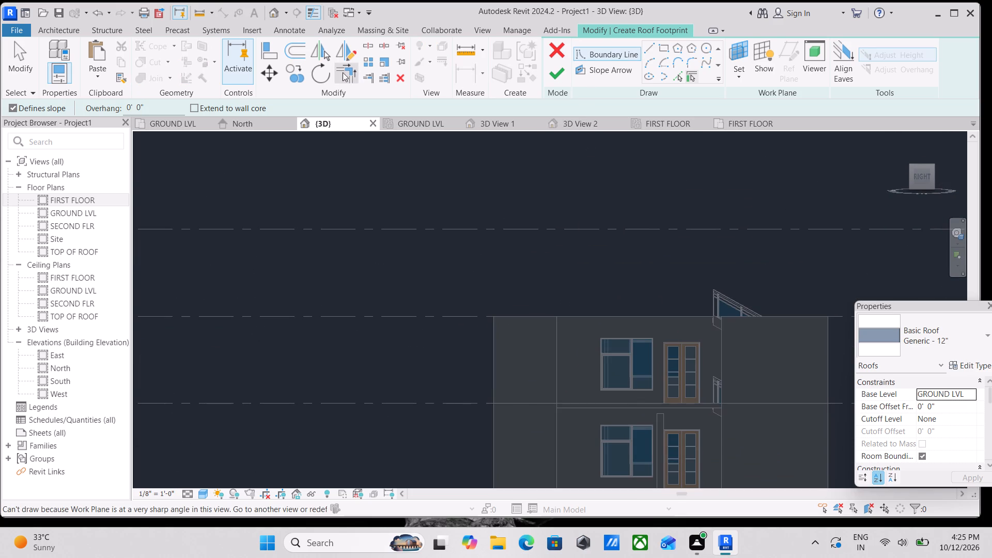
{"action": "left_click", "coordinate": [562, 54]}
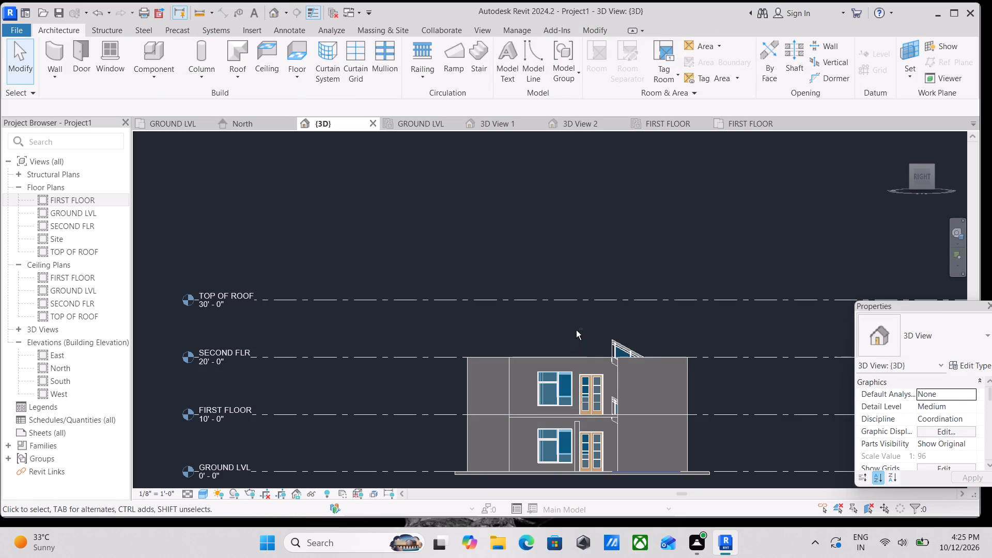
Examine the two-storey house's open top against the level lines from an angled 3D view.
{"action": "middle_click_drag", "start_coordinate": [576, 330], "coordinate": [667, 422], "text": "shift"}
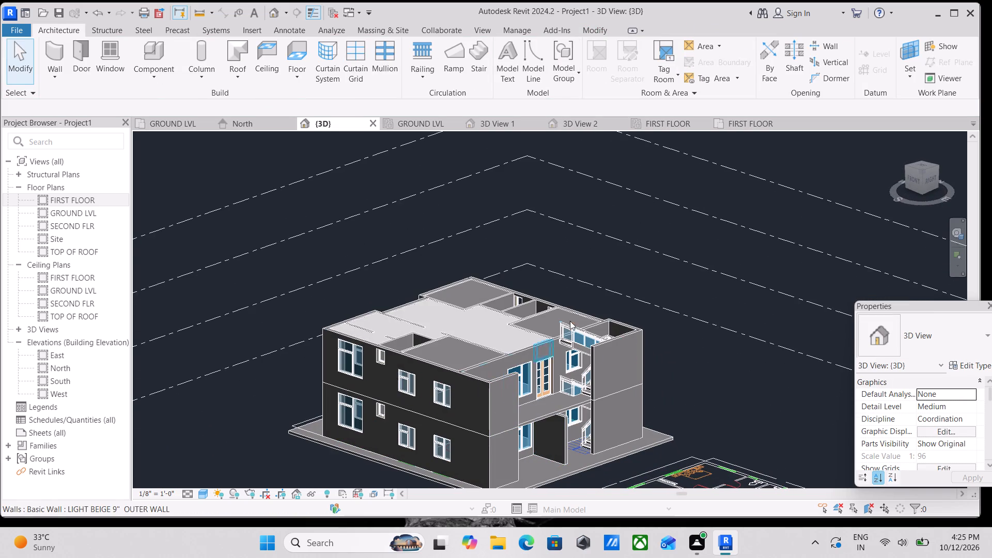
{"action": "scroll", "coordinate": [639, 301], "scroll_direction": "down", "scroll_amount": 5}
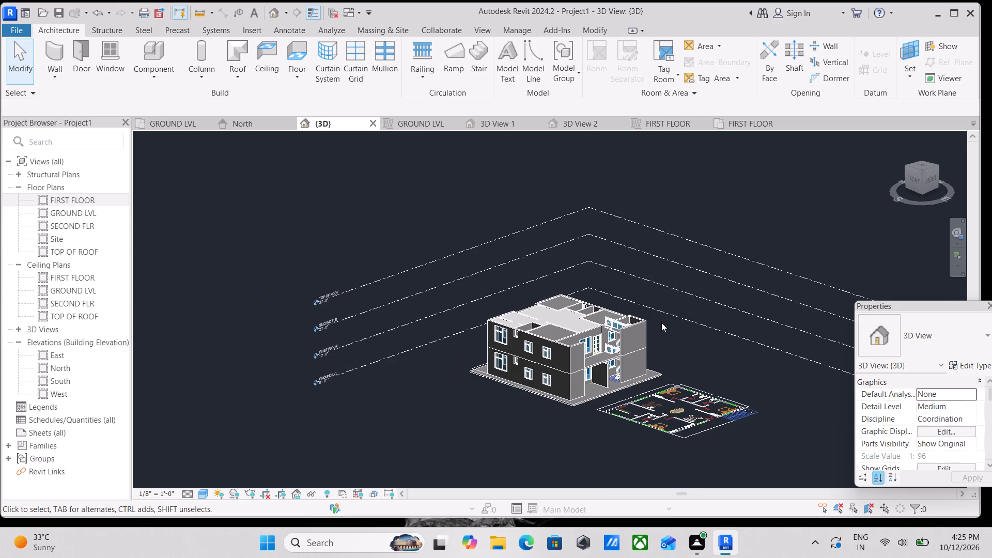
{"action": "scroll", "coordinate": [656, 325], "scroll_direction": "up", "scroll_amount": 6}
{"action": "scroll", "coordinate": [452, 286], "scroll_direction": "down", "scroll_amount": 1}
{"action": "middle_click_drag", "start_coordinate": [456, 290], "coordinate": [525, 330]}
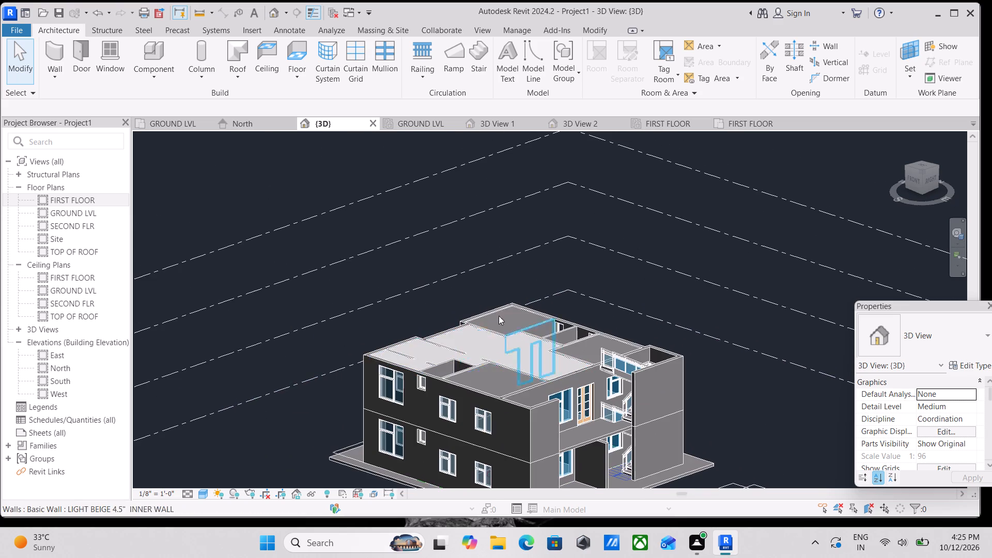
{"action": "scroll", "coordinate": [448, 298], "scroll_direction": "up", "scroll_amount": 3}
{"action": "scroll", "coordinate": [419, 291], "scroll_direction": "down", "scroll_amount": 4}
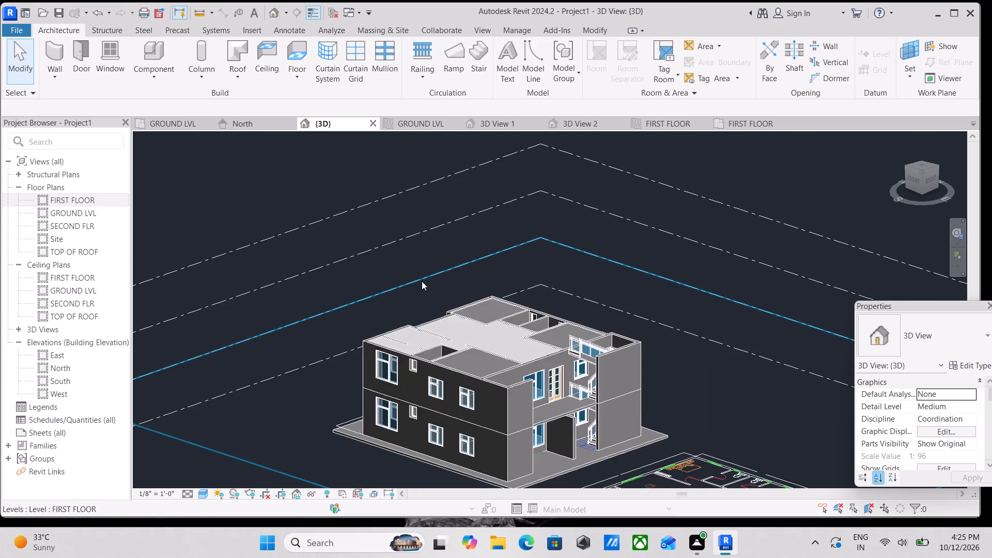
{"action": "middle_click_drag", "start_coordinate": [422, 281], "coordinate": [436, 264]}
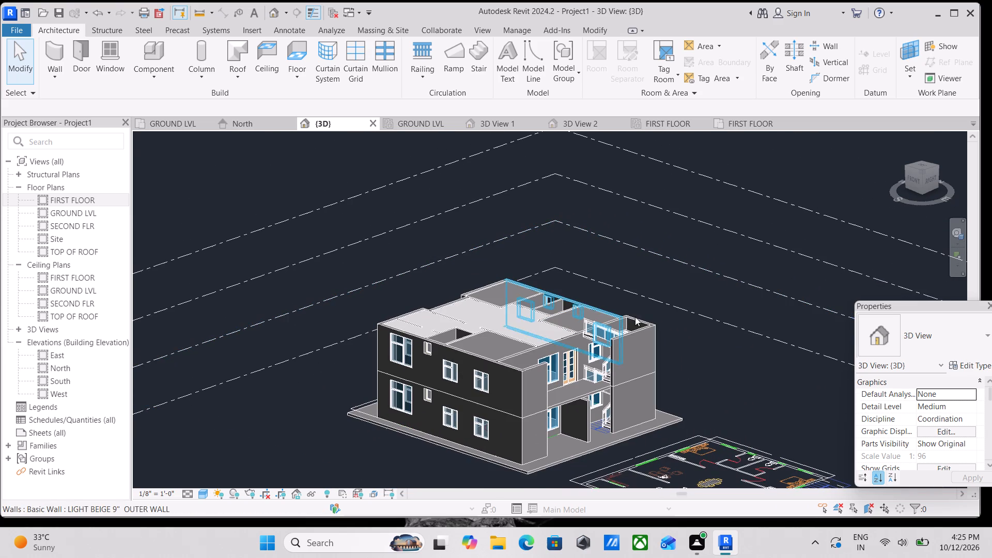
Examine the first-floor balcony, its double door and the glass-panel stair railings up close.
{"action": "scroll", "coordinate": [675, 310], "scroll_direction": "down", "scroll_amount": 1}
{"action": "scroll", "coordinate": [606, 360], "scroll_direction": "up", "scroll_amount": 2}
{"action": "scroll", "coordinate": [597, 404], "scroll_direction": "up", "scroll_amount": 7}
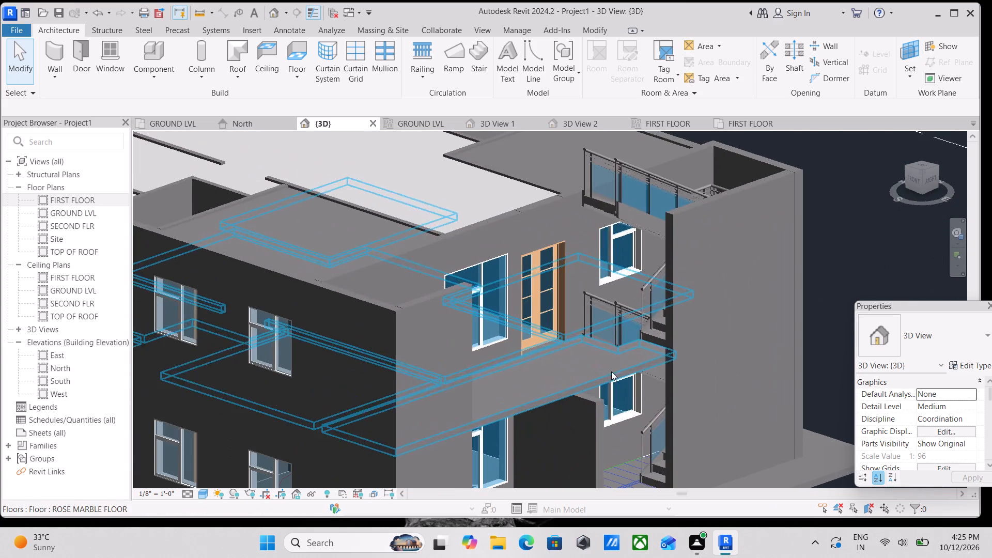
{"action": "scroll", "coordinate": [593, 348], "scroll_direction": "up", "scroll_amount": 5}
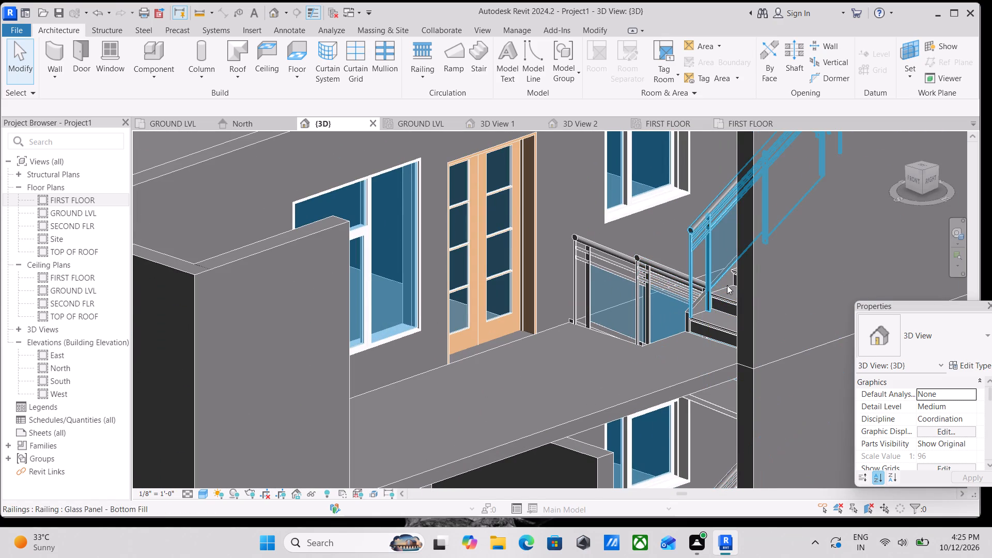
{"action": "scroll", "coordinate": [727, 285], "scroll_direction": "down", "scroll_amount": 1}
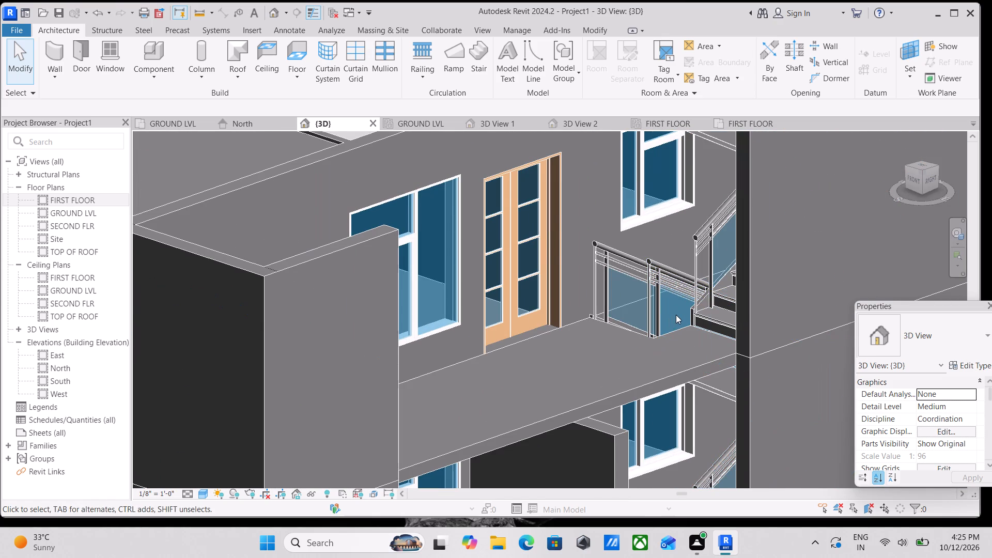
{"action": "scroll", "coordinate": [676, 315], "scroll_direction": "down", "scroll_amount": 2}
{"action": "scroll", "coordinate": [760, 240], "scroll_direction": "down", "scroll_amount": 1}
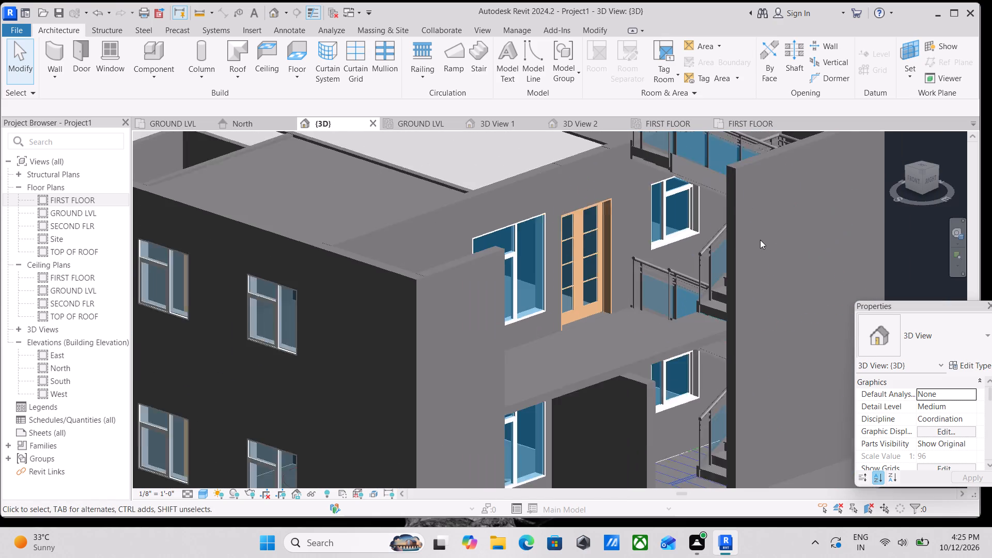
{"action": "scroll", "coordinate": [760, 240], "scroll_direction": "down", "scroll_amount": 1}
{"action": "middle_click_drag", "start_coordinate": [709, 294], "coordinate": [662, 243]}
{"action": "scroll", "coordinate": [664, 237], "scroll_direction": "up", "scroll_amount": 1}
{"action": "scroll", "coordinate": [691, 230], "scroll_direction": "down", "scroll_amount": 2}
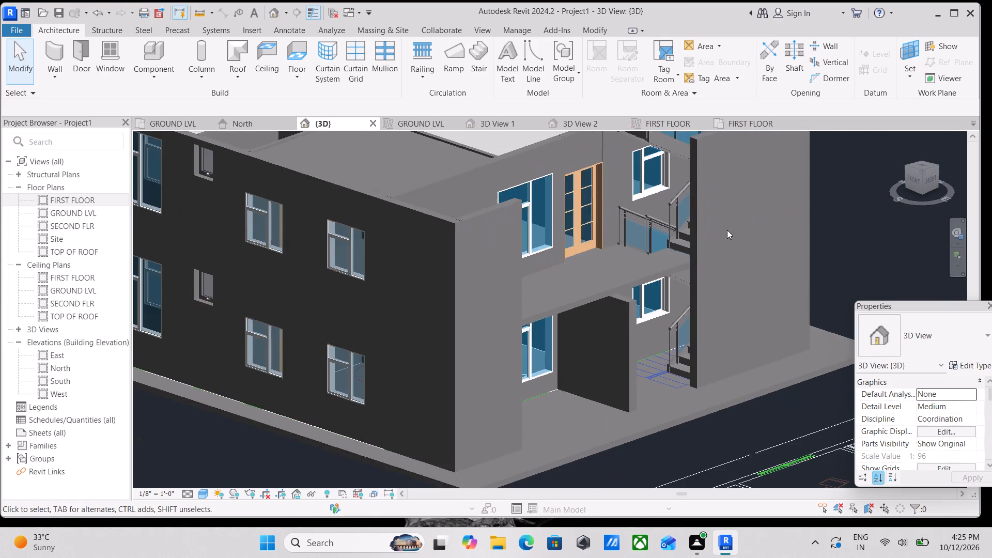
Examine the entrance side, the staircase walls and the open top of the whole house from several angles.
{"action": "scroll", "coordinate": [751, 226], "scroll_direction": "down", "scroll_amount": 5}
{"action": "middle_click_drag", "start_coordinate": [784, 233], "coordinate": [705, 244], "text": "shift"}
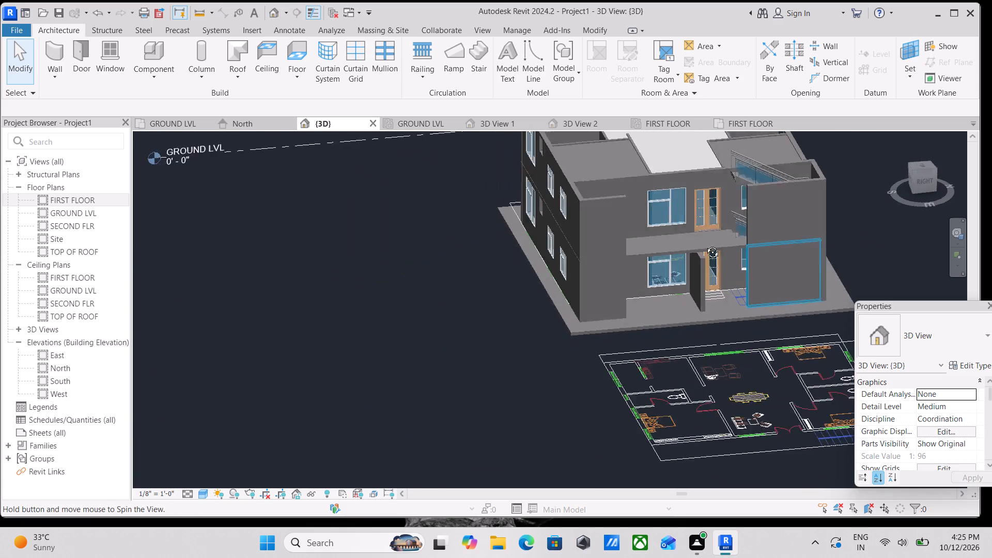
{"action": "middle_click_drag", "start_coordinate": [705, 244], "coordinate": [780, 213], "text": "shift"}
{"action": "scroll", "coordinate": [786, 204], "scroll_direction": "down", "scroll_amount": 2}
{"action": "middle_click_drag", "start_coordinate": [786, 205], "coordinate": [782, 226]}
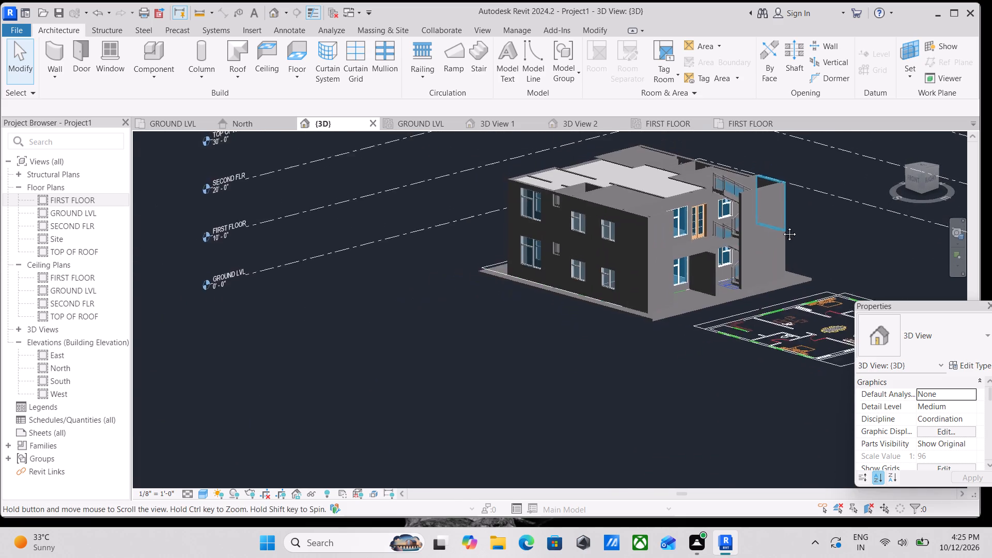
{"action": "middle_click_drag", "start_coordinate": [782, 226], "coordinate": [699, 313]}
{"action": "scroll", "coordinate": [695, 313], "scroll_direction": "up", "scroll_amount": 3}
{"action": "scroll", "coordinate": [708, 283], "scroll_direction": "down", "scroll_amount": 2}
{"action": "middle_click_drag", "start_coordinate": [709, 283], "coordinate": [624, 300], "text": "shift"}
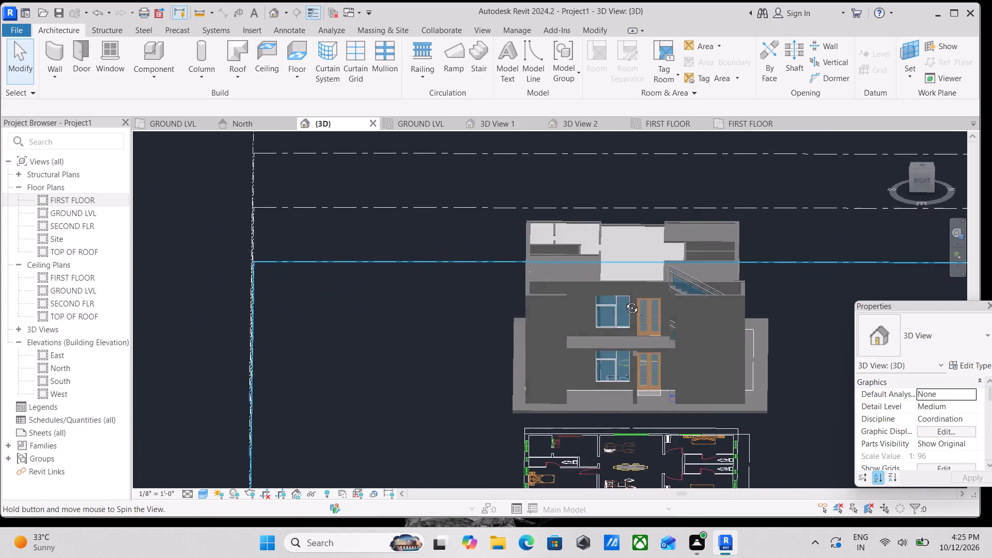
{"action": "middle_click_drag", "start_coordinate": [624, 300], "coordinate": [656, 319], "text": "shift"}
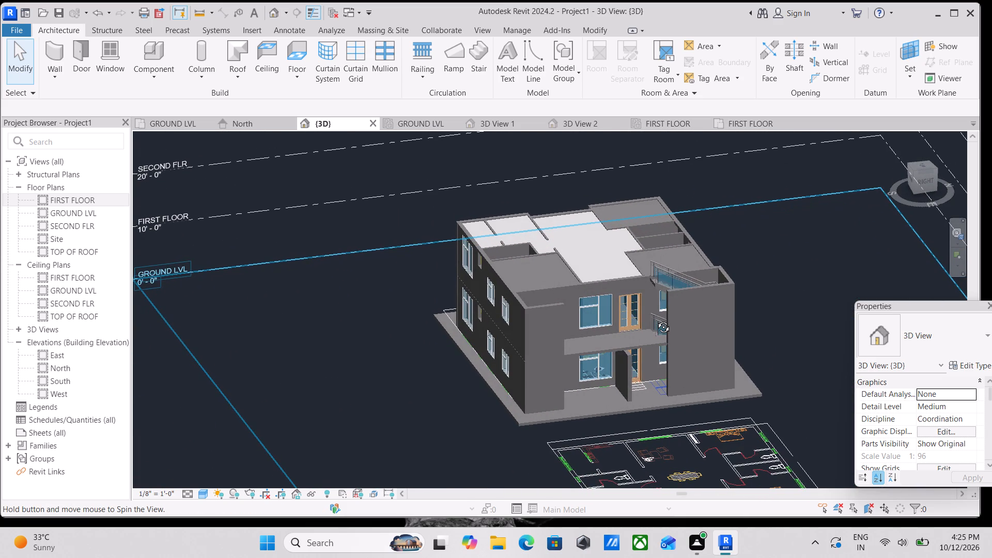
{"action": "middle_click_drag", "start_coordinate": [656, 319], "coordinate": [636, 290], "text": "shift"}
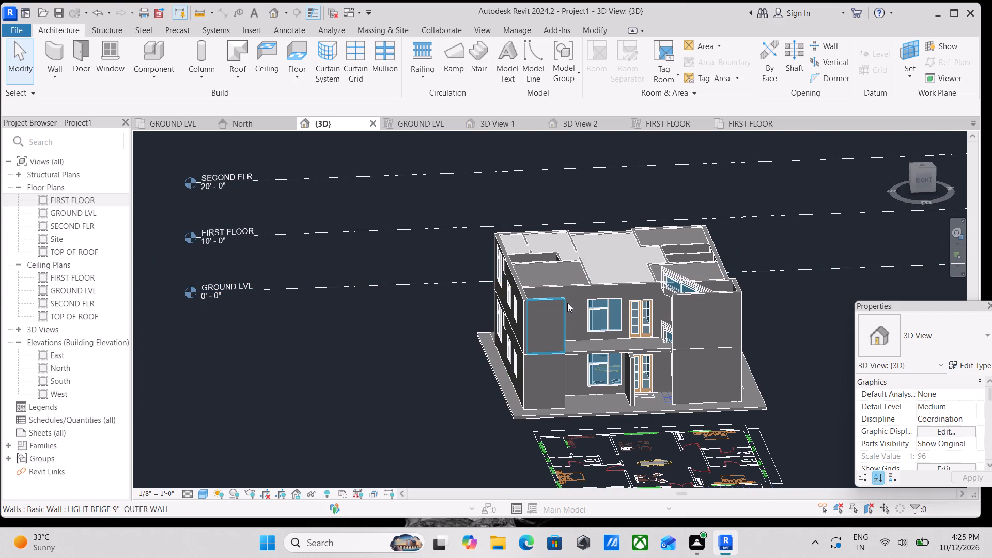
{"action": "scroll", "coordinate": [567, 301], "scroll_direction": "down", "scroll_amount": 1}
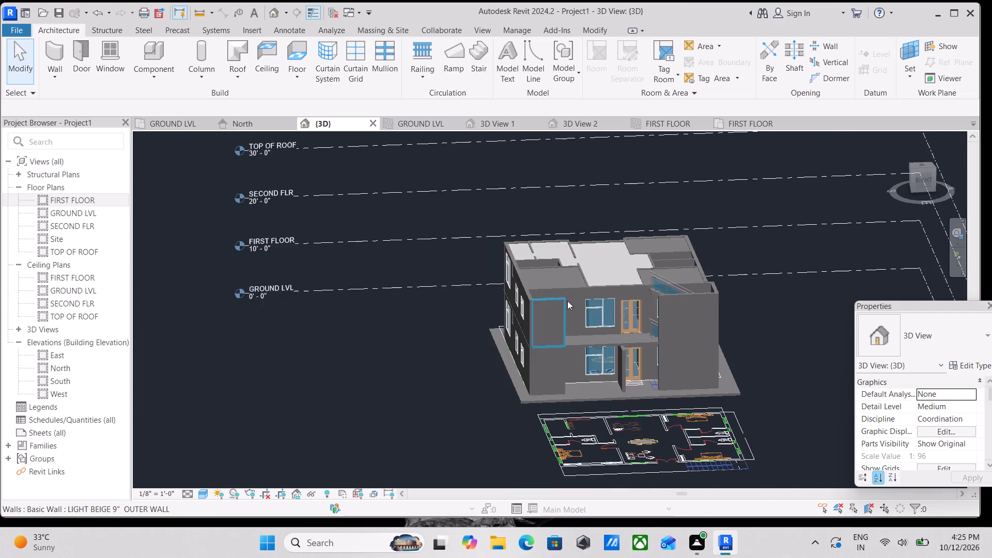
{"action": "middle_click_drag", "start_coordinate": [567, 301], "coordinate": [648, 414], "text": "shift"}
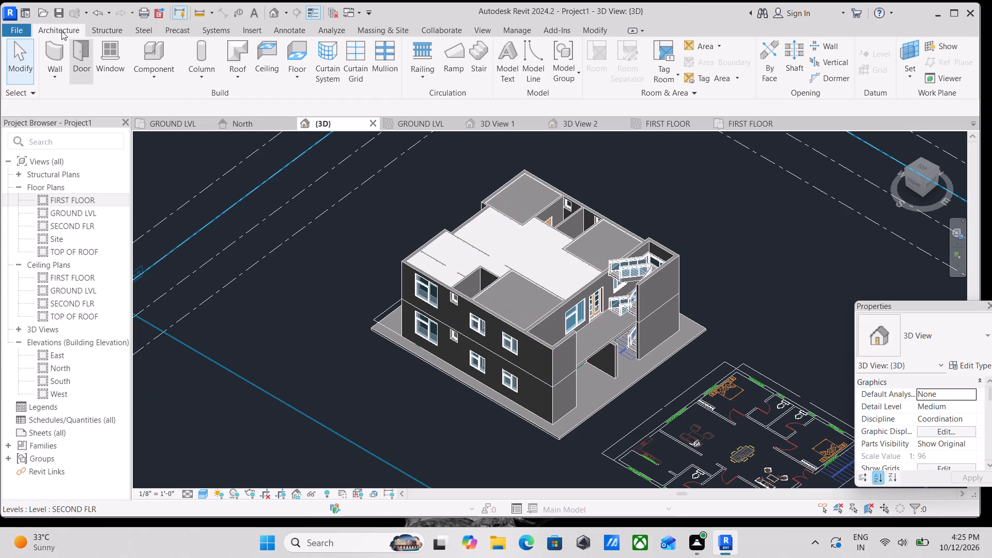
Start a Roof by Footprint on the FIRST FLOOR level and open the FIRST FLOOR plan for sketching its boundary.
{"action": "left_click", "coordinate": [930, 185]}
{"action": "scroll", "coordinate": [718, 276], "scroll_direction": "up", "scroll_amount": 4}
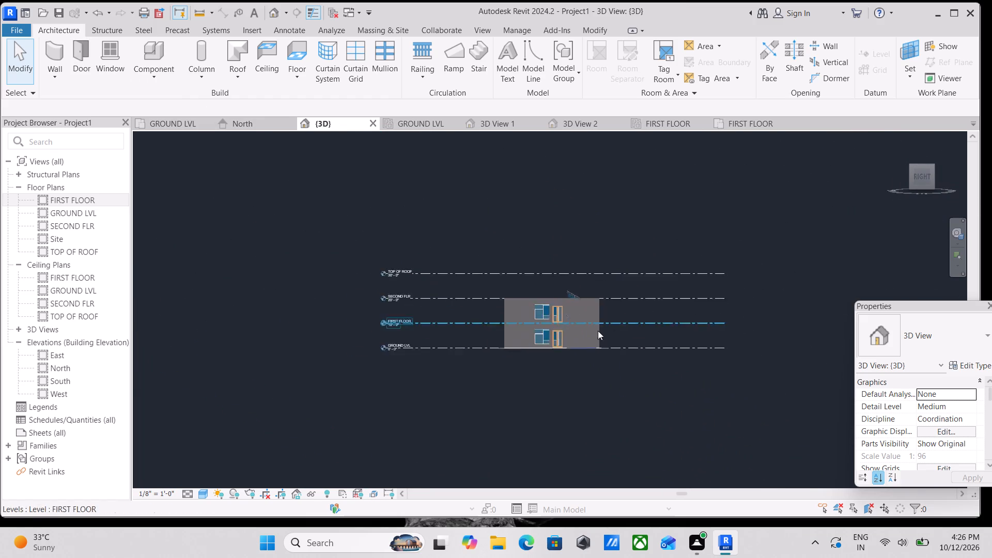
{"action": "scroll", "coordinate": [461, 306], "scroll_direction": "up", "scroll_amount": 4}
{"action": "scroll", "coordinate": [477, 248], "scroll_direction": "down", "scroll_amount": 2}
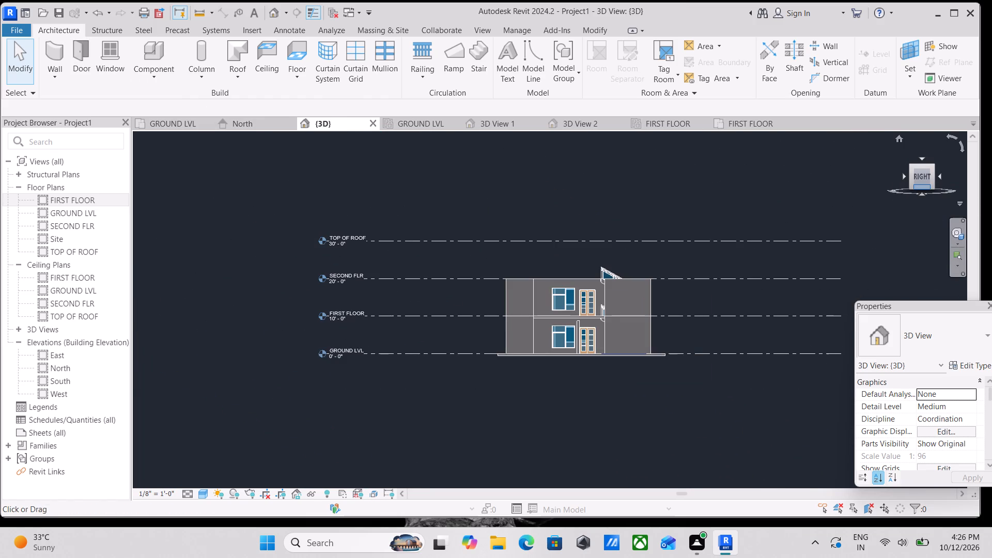
{"action": "left_click", "coordinate": [292, 75]}
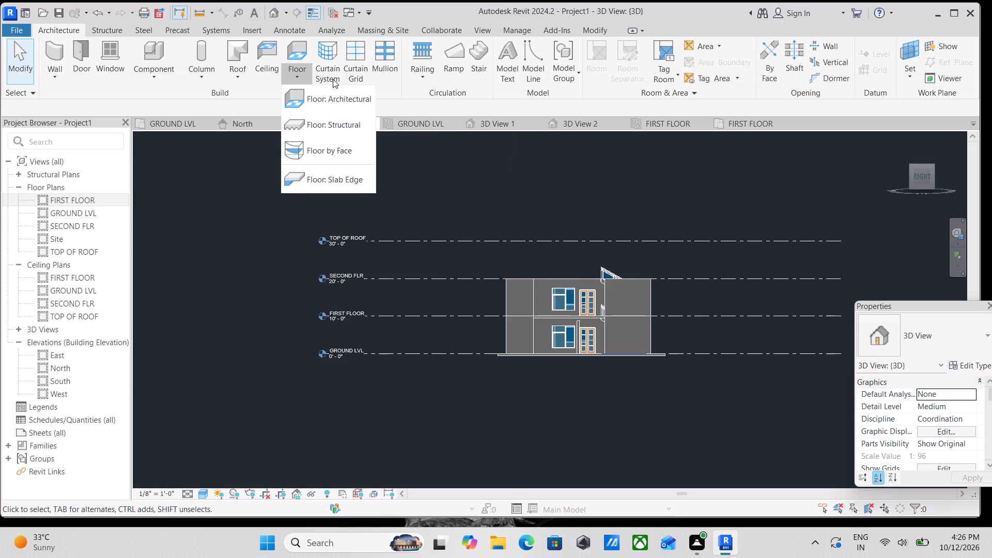
{"action": "left_click", "coordinate": [235, 77]}
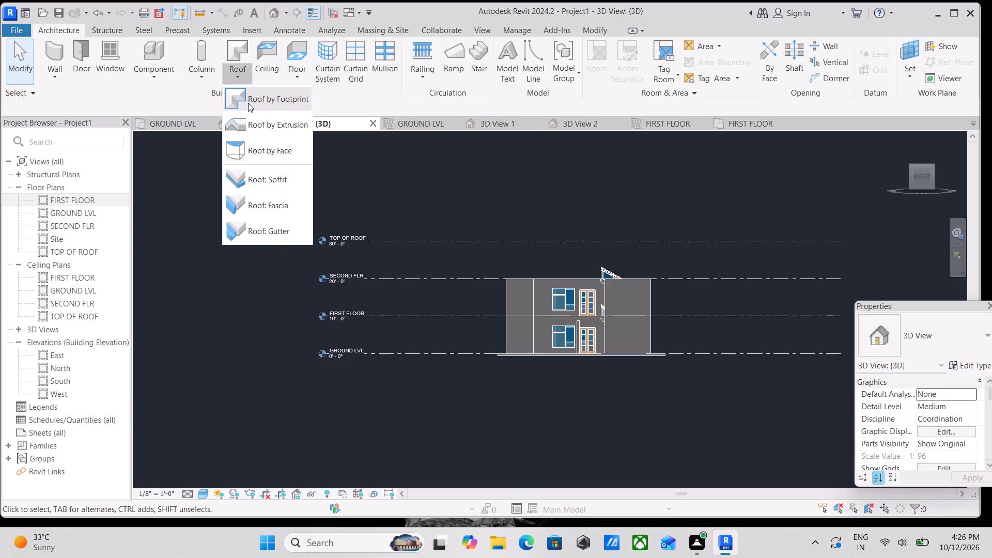
{"action": "left_click", "coordinate": [252, 102]}
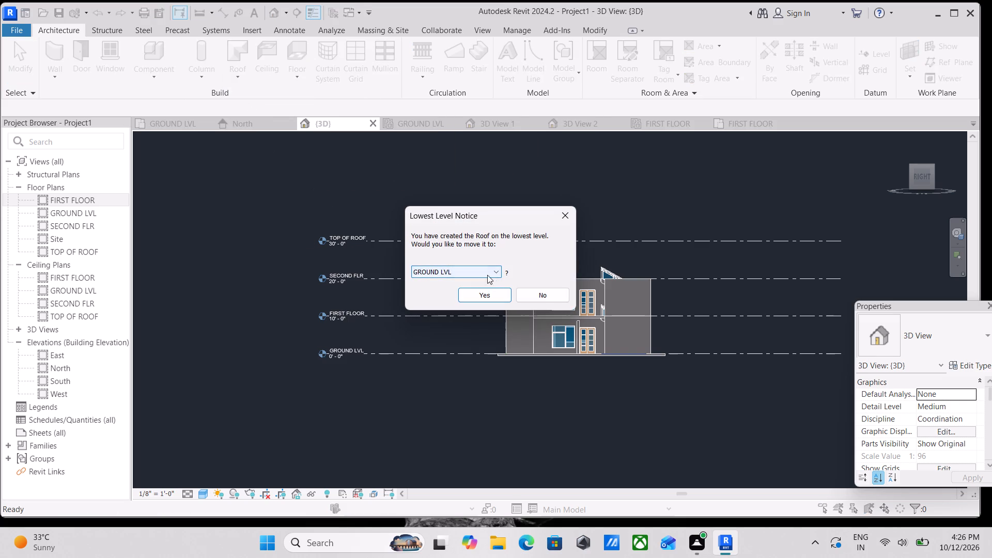
{"action": "left_click", "coordinate": [483, 272]}
{"action": "left_click", "coordinate": [454, 283]}
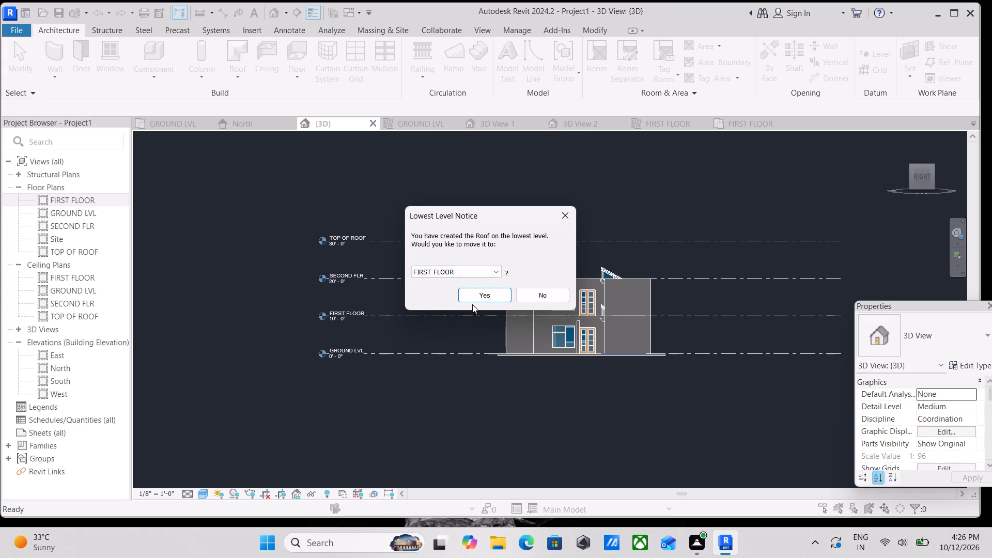
{"action": "left_click", "coordinate": [480, 295]}
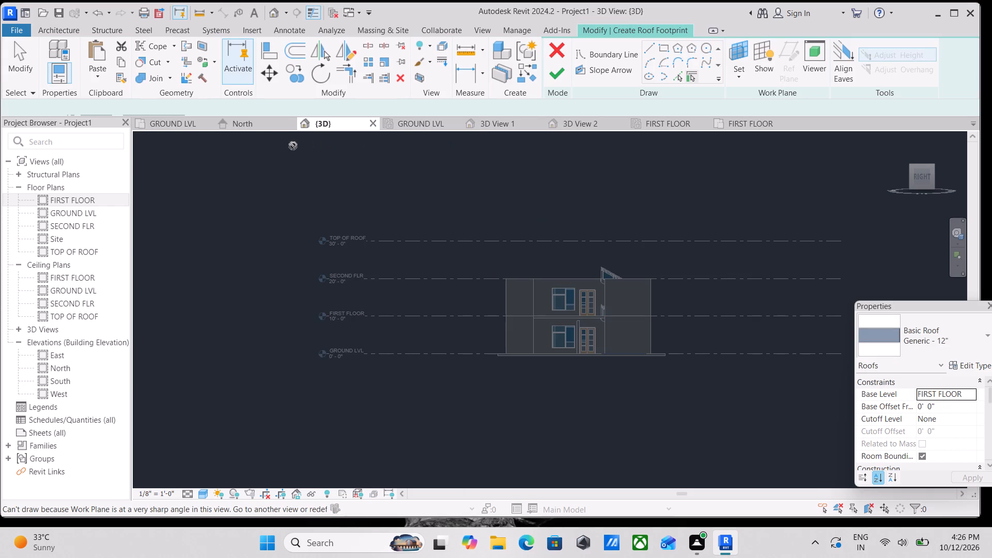
{"action": "left_click", "coordinate": [743, 120]}
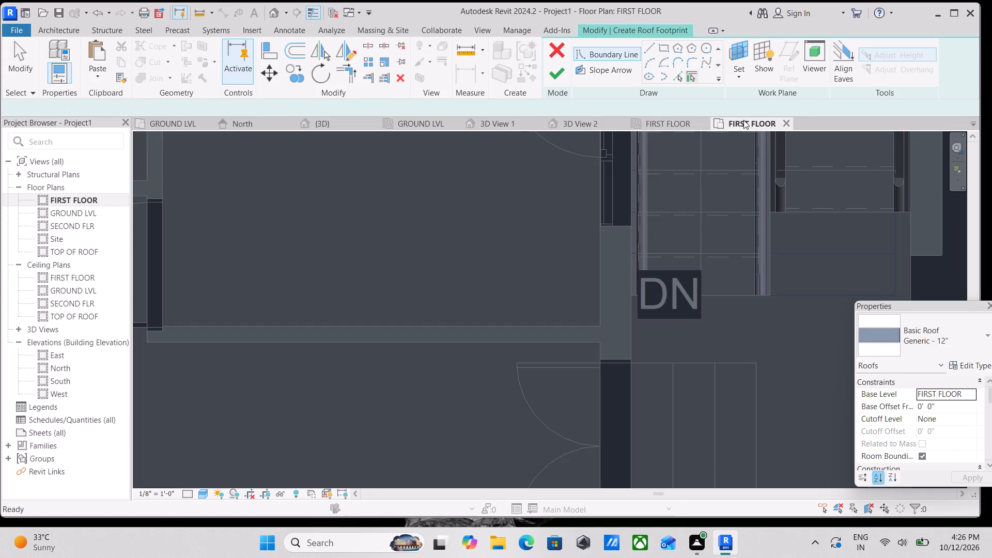
{"action": "scroll", "coordinate": [653, 280], "scroll_direction": "down", "scroll_amount": 16}
{"action": "scroll", "coordinate": [701, 252], "scroll_direction": "down", "scroll_amount": 2}
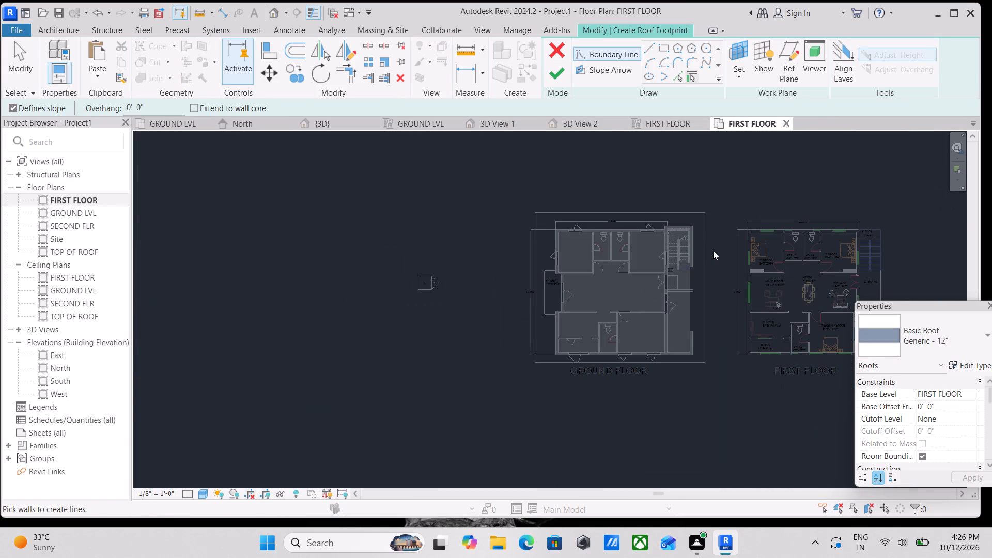
{"action": "middle_click_drag", "start_coordinate": [713, 251], "coordinate": [710, 207]}
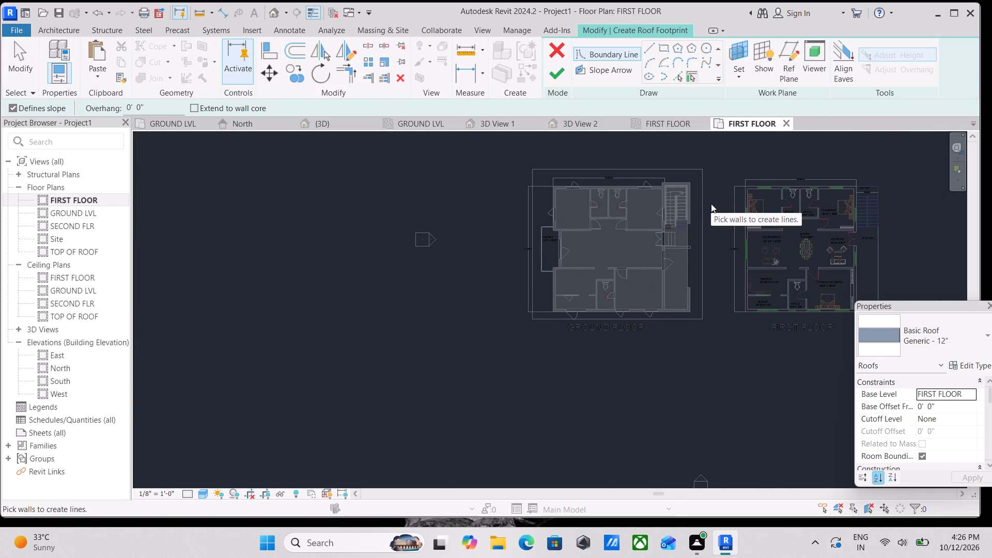
Duplicate the Generic - 12" basic roof type under the name "roof material".
{"action": "left_click", "coordinate": [974, 340]}
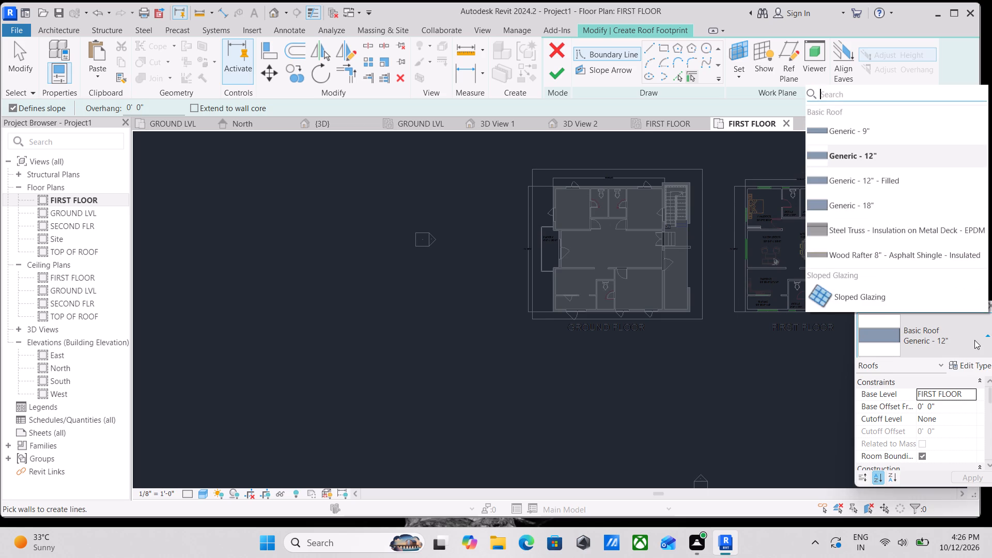
{"action": "left_click", "coordinate": [918, 157]}
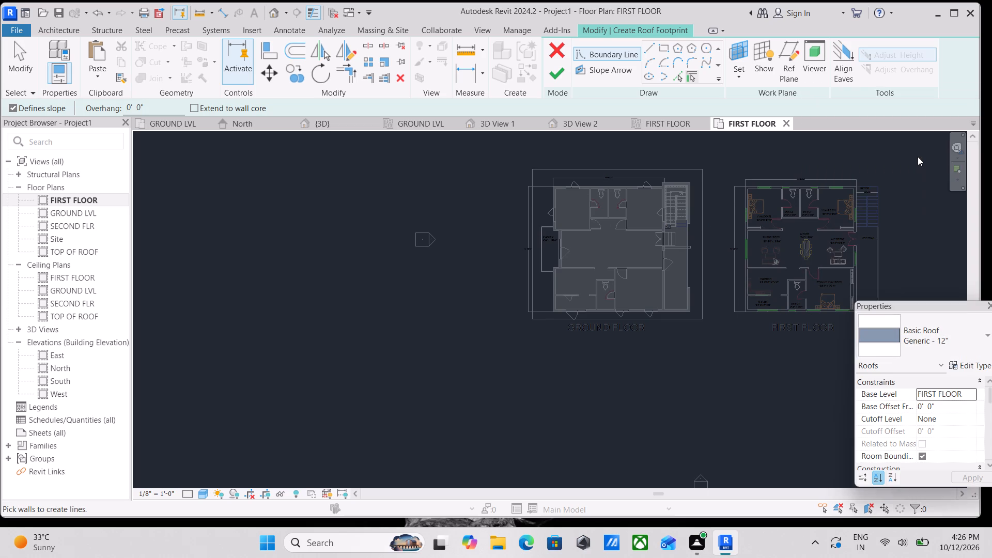
{"action": "left_click", "coordinate": [975, 365]}
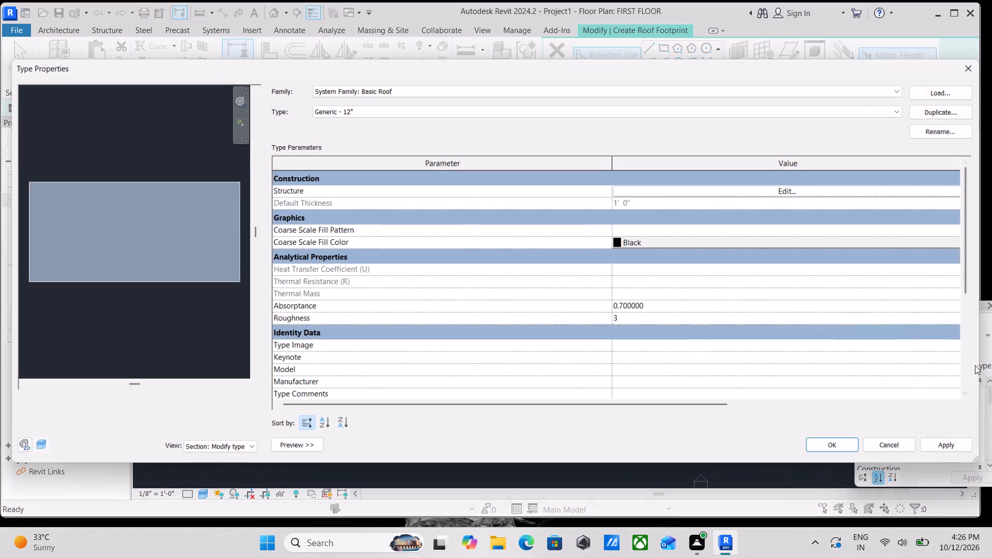
{"action": "left_click", "coordinate": [941, 111]}
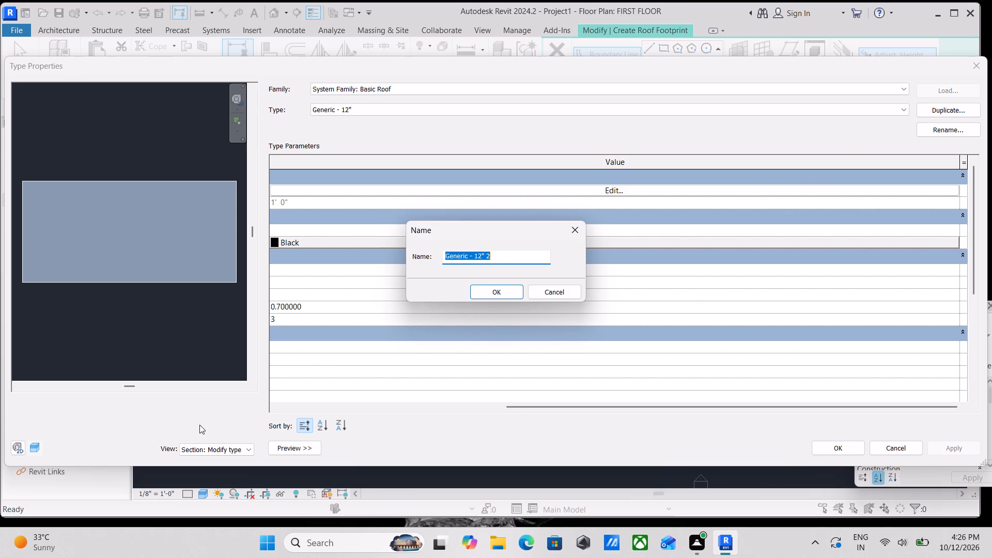
{"action": "key", "text": "BackSpace"}
{"action": "key", "text": "6"}
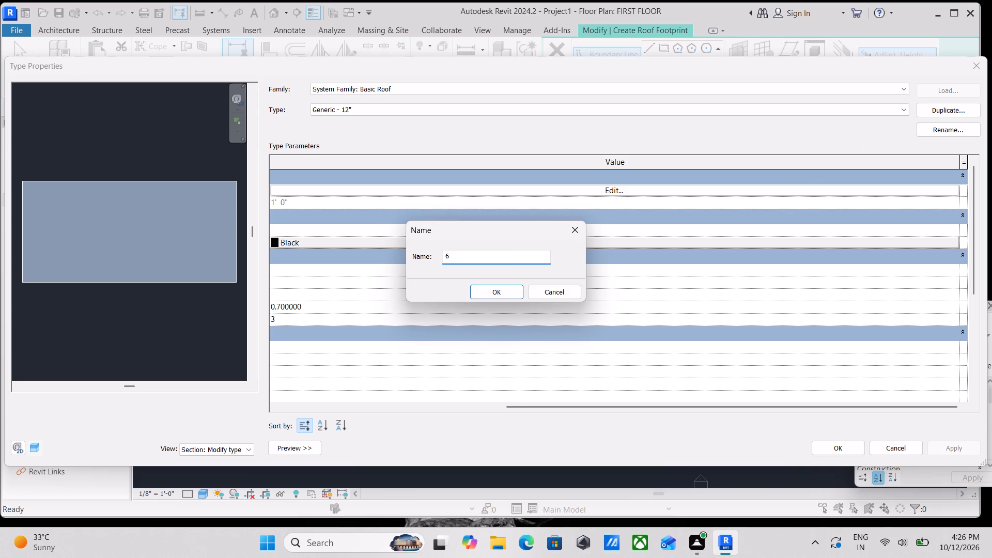
{"action": "key", "text": "shift+quotedbl"}
{"action": "key", "text": "BackSpace"}
{"action": "key", "text": "BackSpace"}
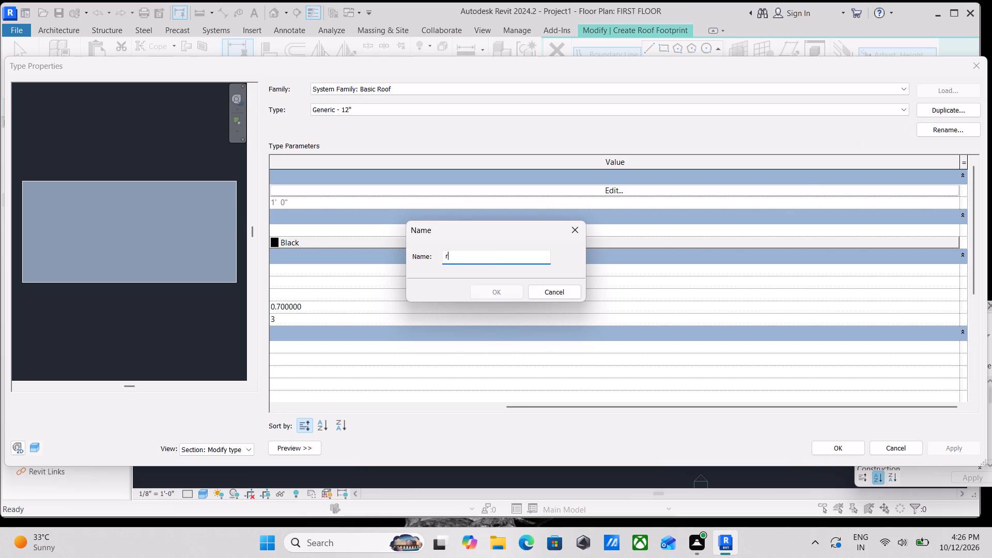
{"action": "key", "text": "r"}
{"action": "type", "text": "oo"}
{"action": "type", "text": "f bt"}
{"action": "key", "text": "BackSpace"}
{"action": "key", "text": "BackSpace"}
{"action": "key", "text": "BackSpace"}
{"action": "key", "text": "BackSpace"}
{"action": "key", "text": "BackSpace"}
{"action": "key", "text": "BackSpace"}
{"action": "key", "text": "BackSpace"}
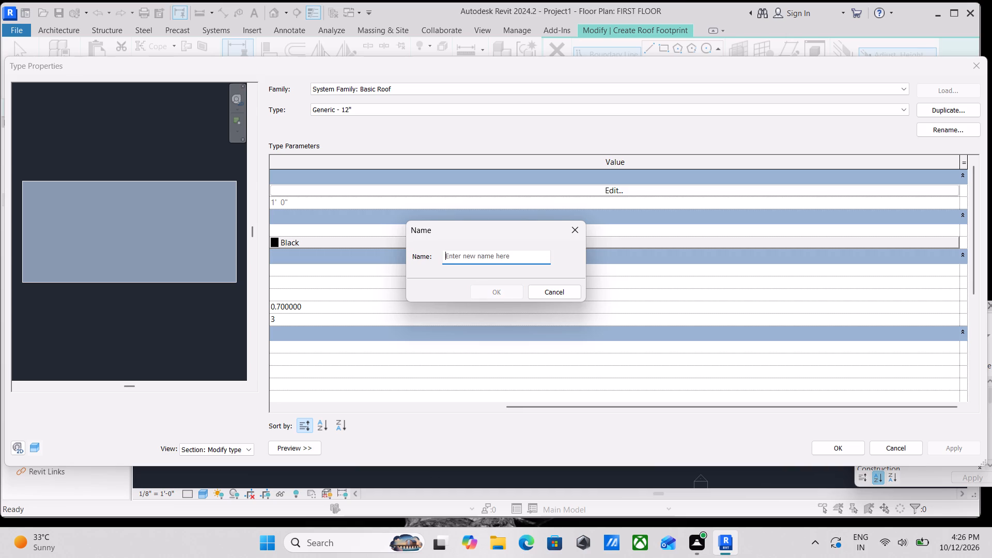
{"action": "type", "text": "roo"}
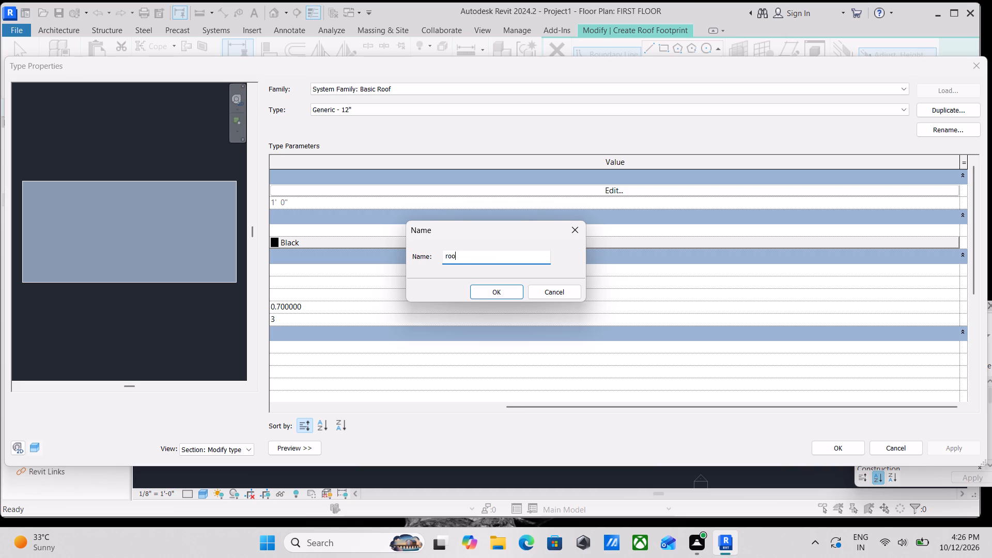
{"action": "key", "text": "f"}
{"action": "key", "text": "BackSpace"}
{"action": "key", "text": "BackSpace"}
{"action": "key", "text": "BackSpace"}
{"action": "key", "text": "BackSpace"}
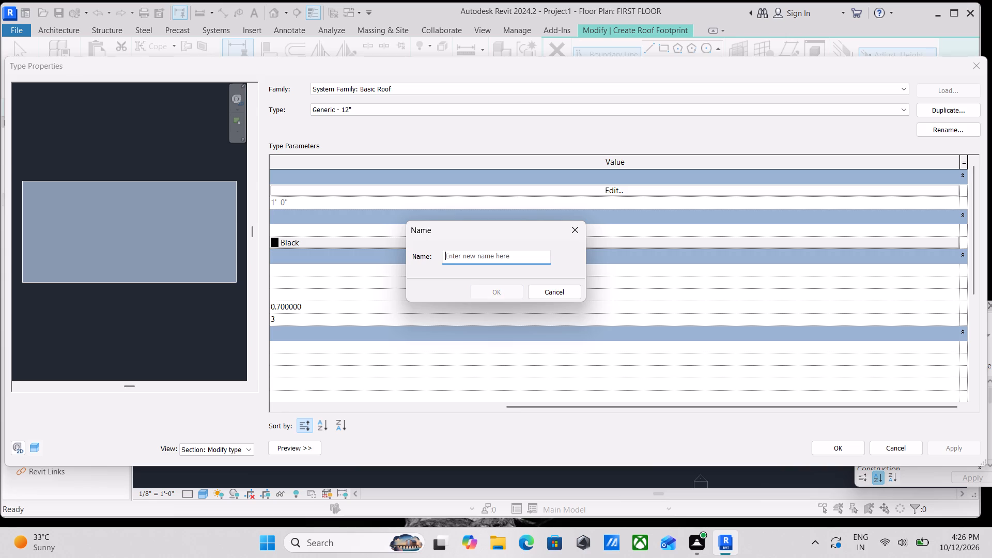
{"action": "type", "text": "roof material"}
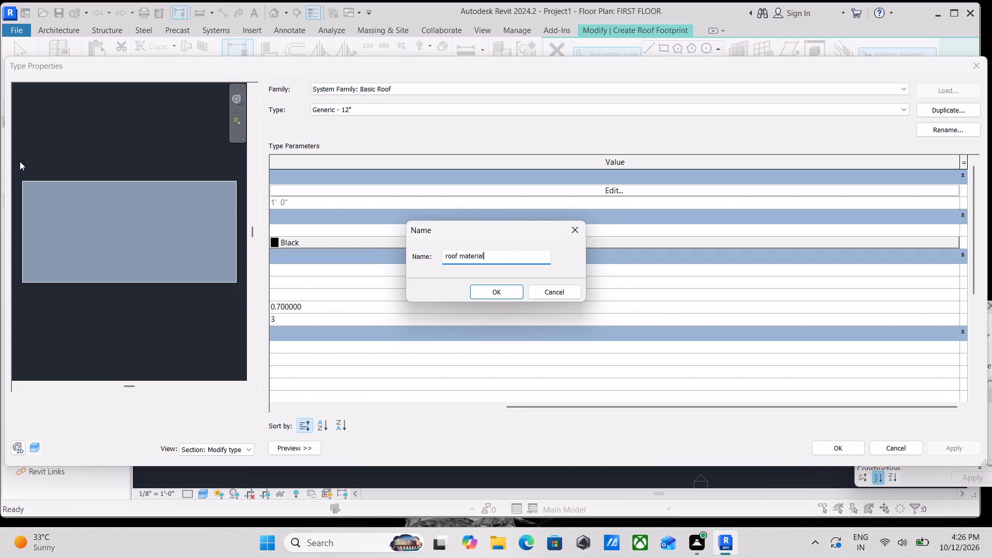
{"action": "left_click", "coordinate": [510, 289]}
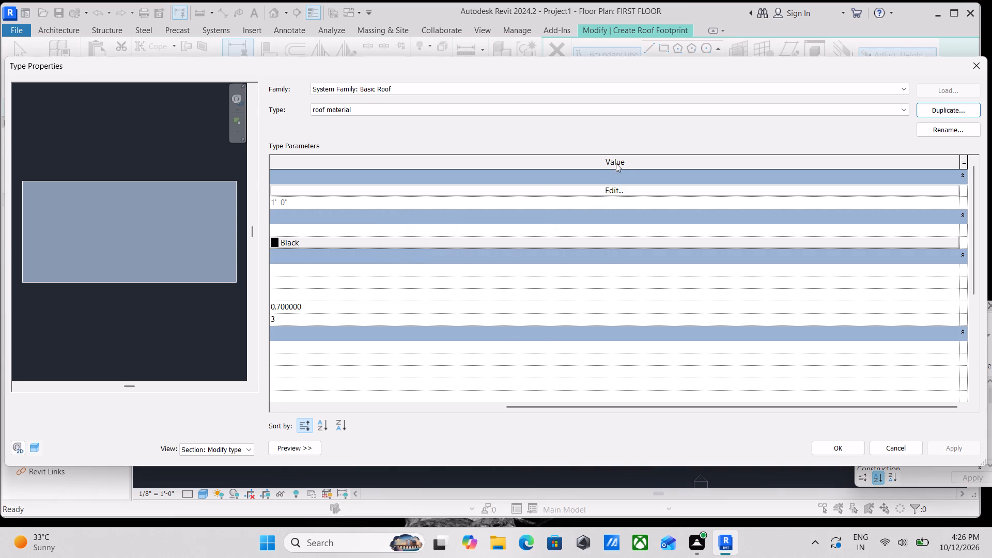
Set the thickness of the structure layer in the new roof type's assembly to 6".
{"action": "left_click", "coordinate": [618, 190]}
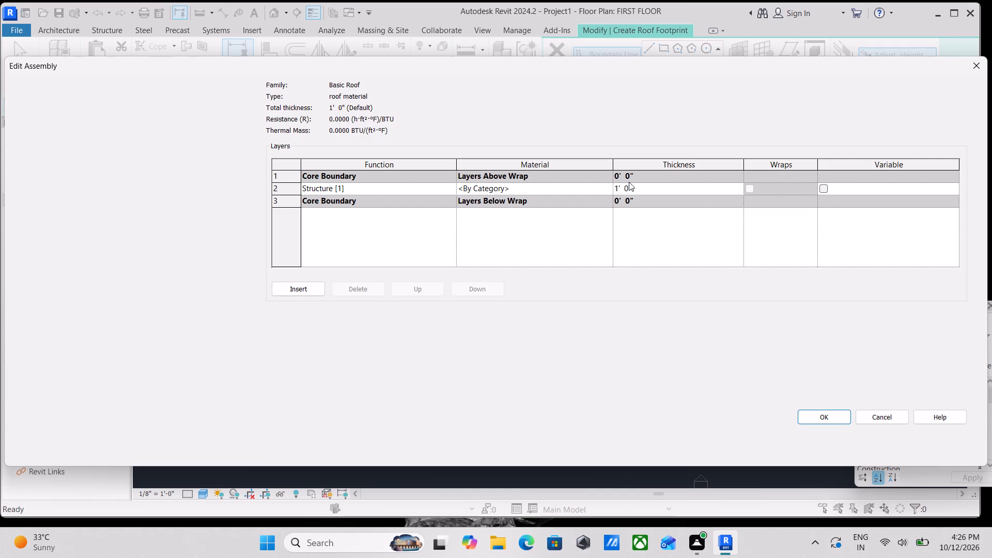
{"action": "left_click", "coordinate": [642, 191]}
{"action": "left_click_drag", "start_coordinate": [644, 191], "coordinate": [591, 192]}
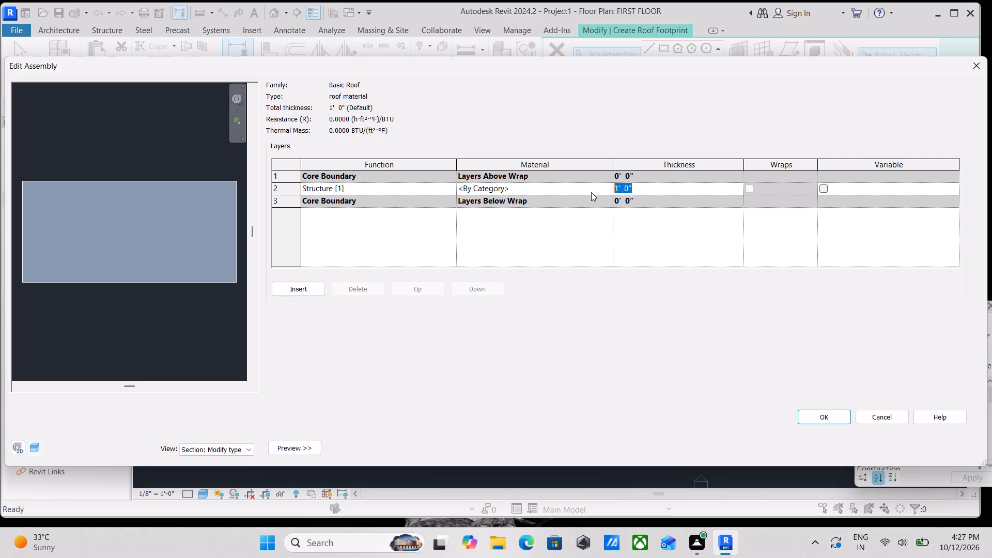
{"action": "key", "text": "6"}
{"action": "key", "text": "shift+quotedbl"}
Create a new material for the roof's structure layer and name it "roof material".
{"action": "left_click", "coordinate": [565, 192]}
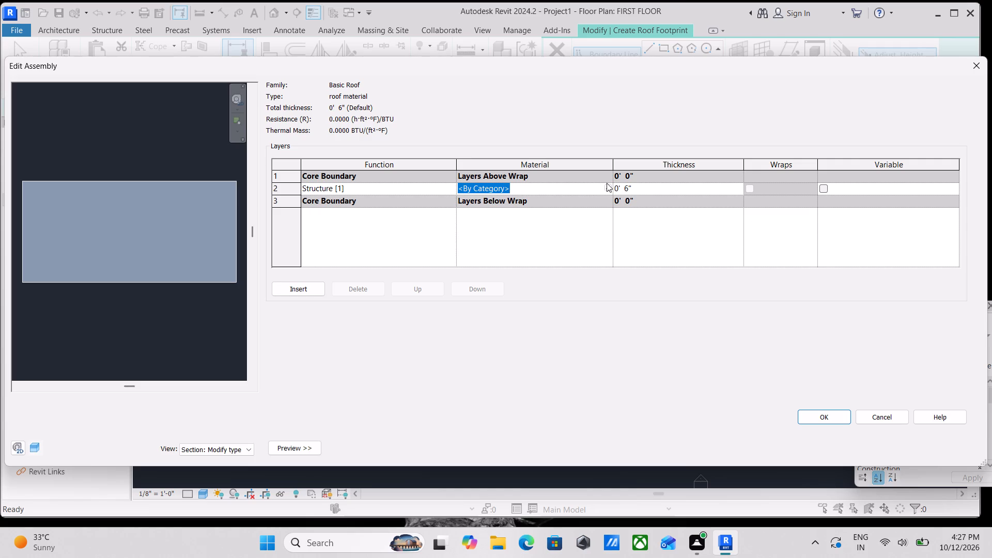
{"action": "left_click", "coordinate": [608, 183]}
{"action": "left_click", "coordinate": [608, 183]}
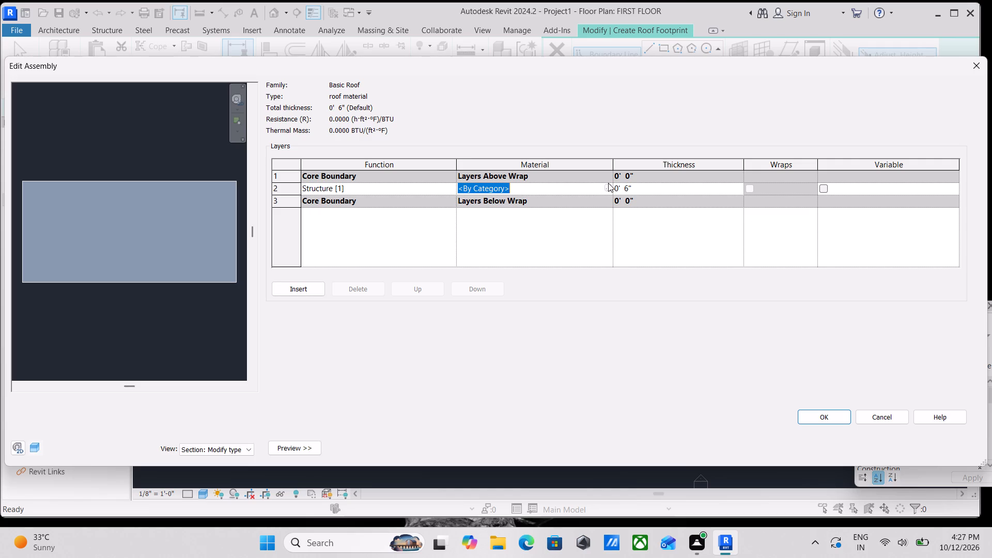
{"action": "left_click", "coordinate": [607, 185]}
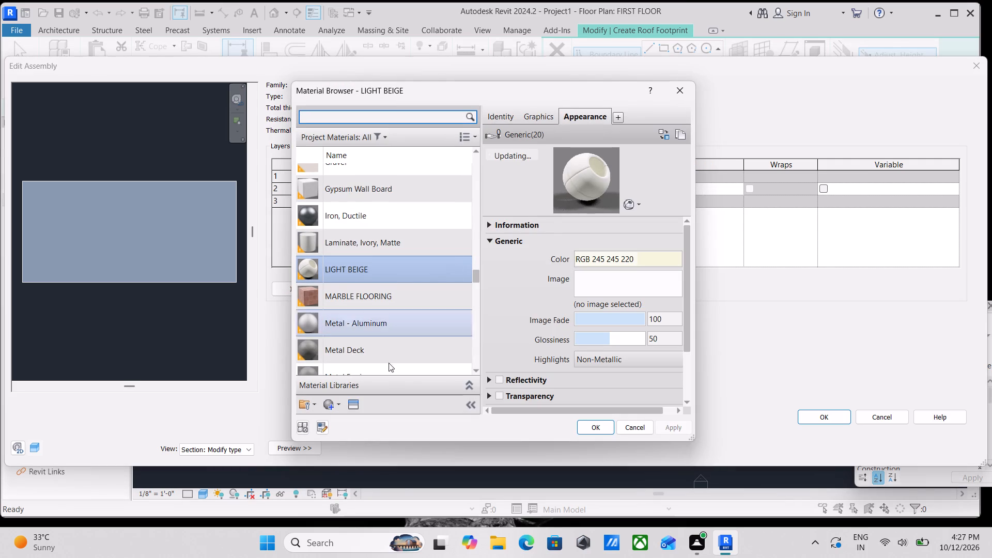
{"action": "left_click", "coordinate": [329, 410]}
{"action": "left_click", "coordinate": [341, 427]}
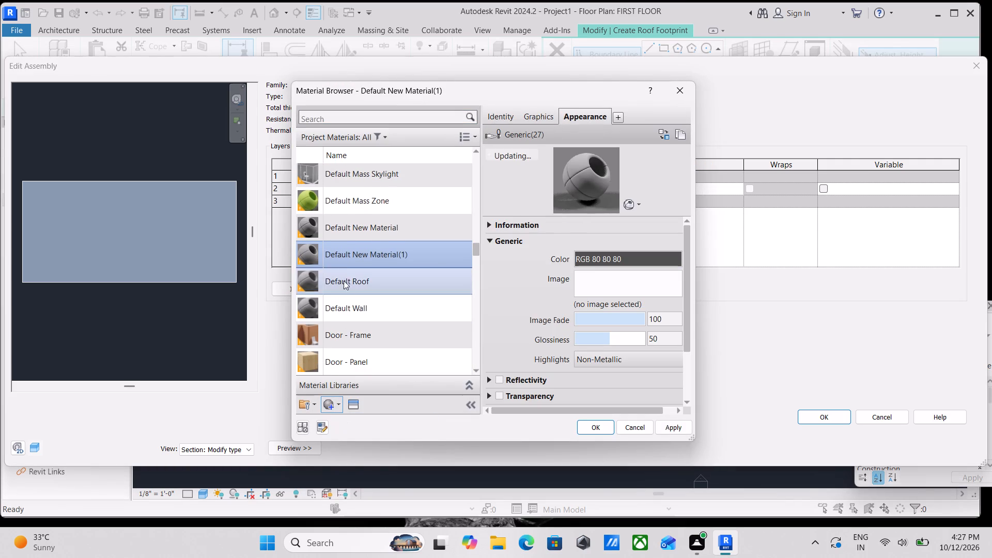
{"action": "right_click", "coordinate": [344, 254]}
{"action": "left_click", "coordinate": [369, 304]}
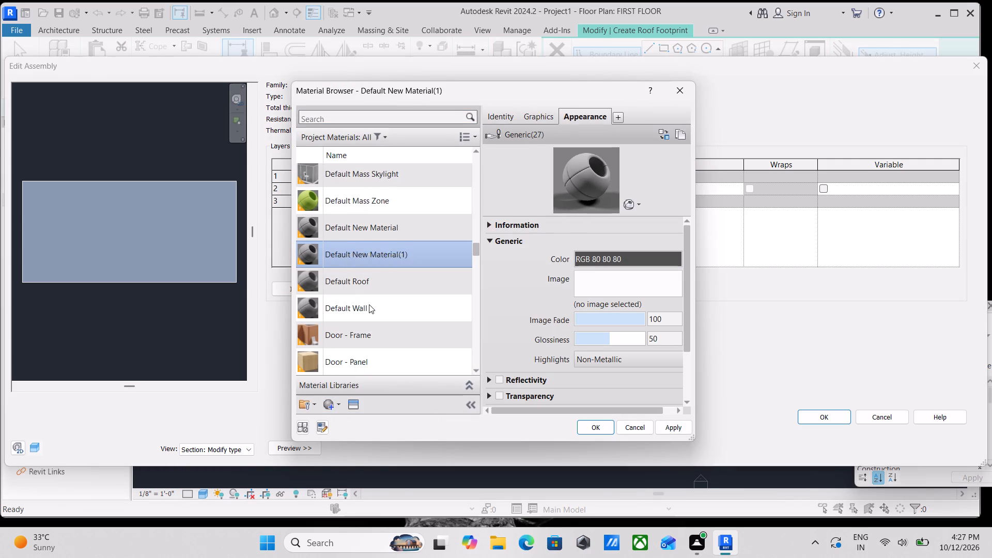
{"action": "key", "text": "BackSpace"}
{"action": "type", "text": "roof"}
{"action": "key", "text": "space"}
{"action": "type", "text": "mat"}
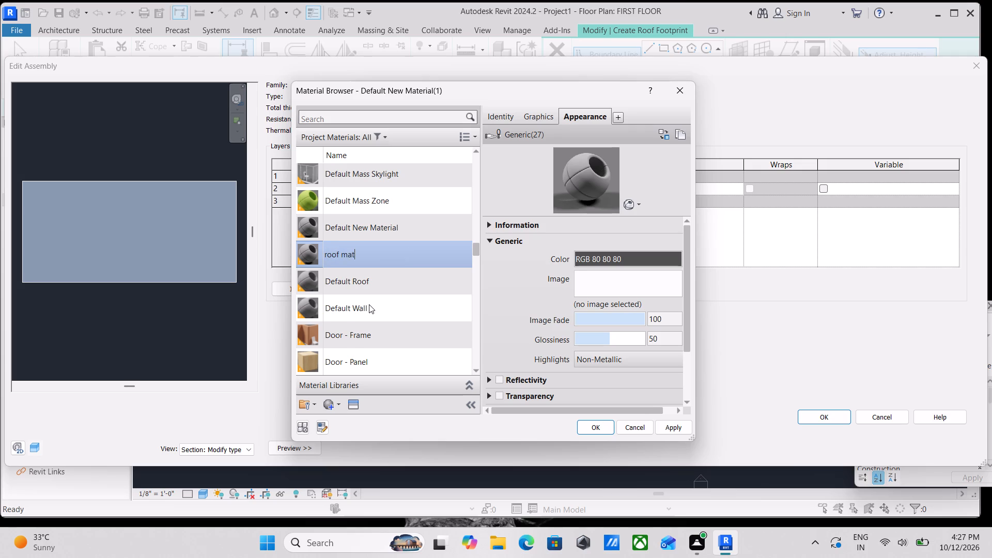
{"action": "type", "text": "erial"}
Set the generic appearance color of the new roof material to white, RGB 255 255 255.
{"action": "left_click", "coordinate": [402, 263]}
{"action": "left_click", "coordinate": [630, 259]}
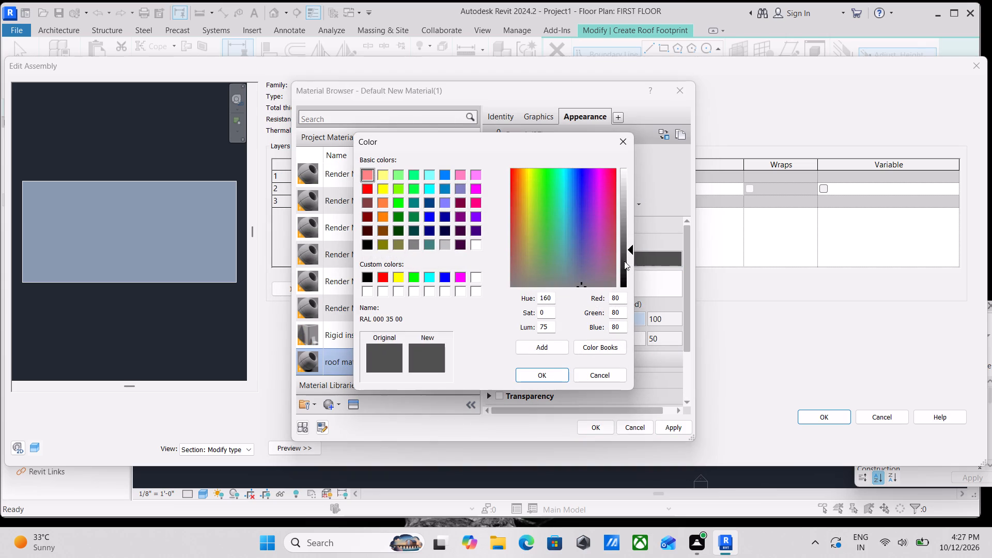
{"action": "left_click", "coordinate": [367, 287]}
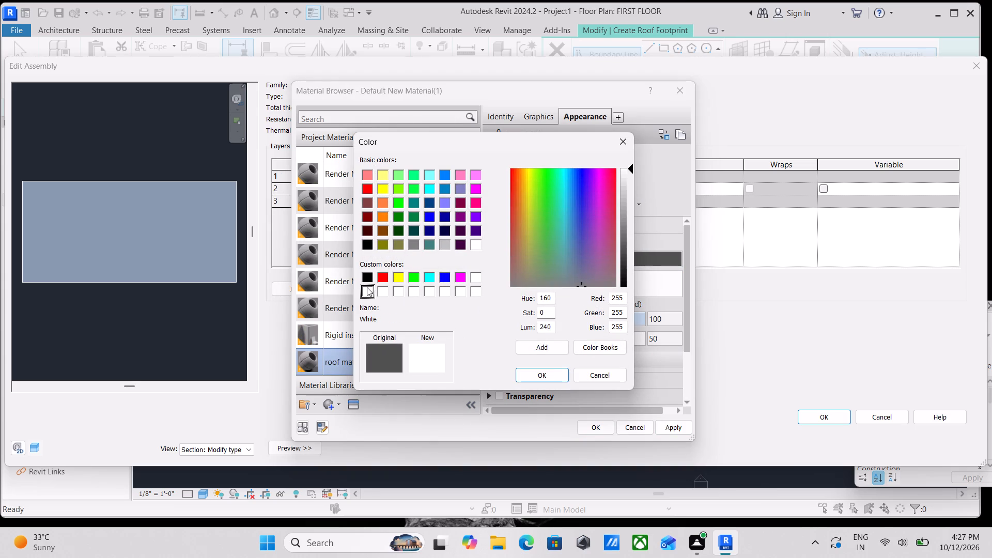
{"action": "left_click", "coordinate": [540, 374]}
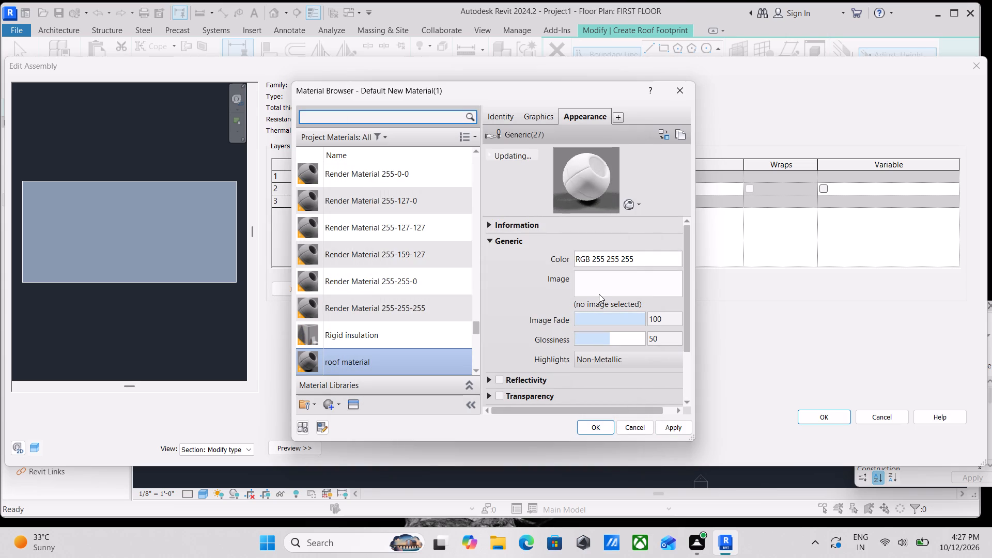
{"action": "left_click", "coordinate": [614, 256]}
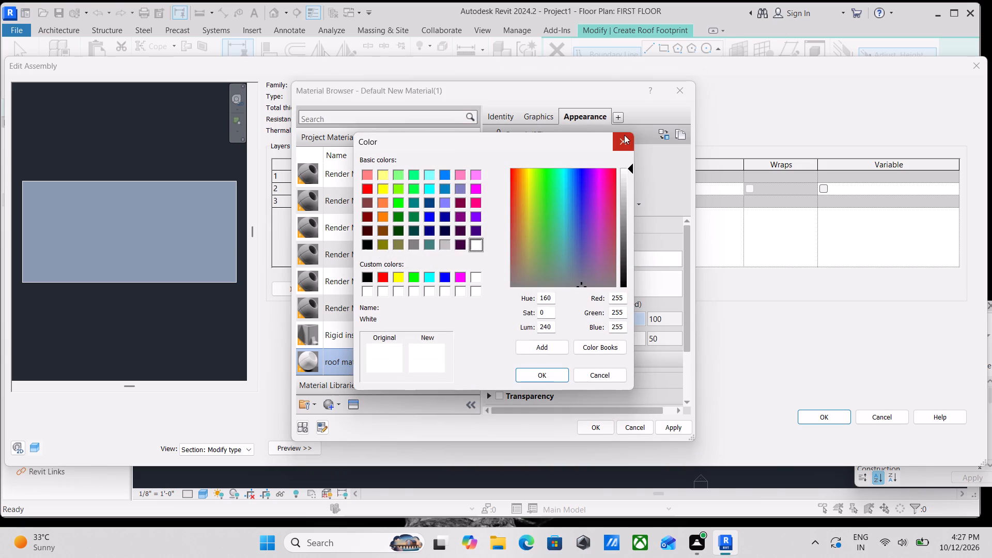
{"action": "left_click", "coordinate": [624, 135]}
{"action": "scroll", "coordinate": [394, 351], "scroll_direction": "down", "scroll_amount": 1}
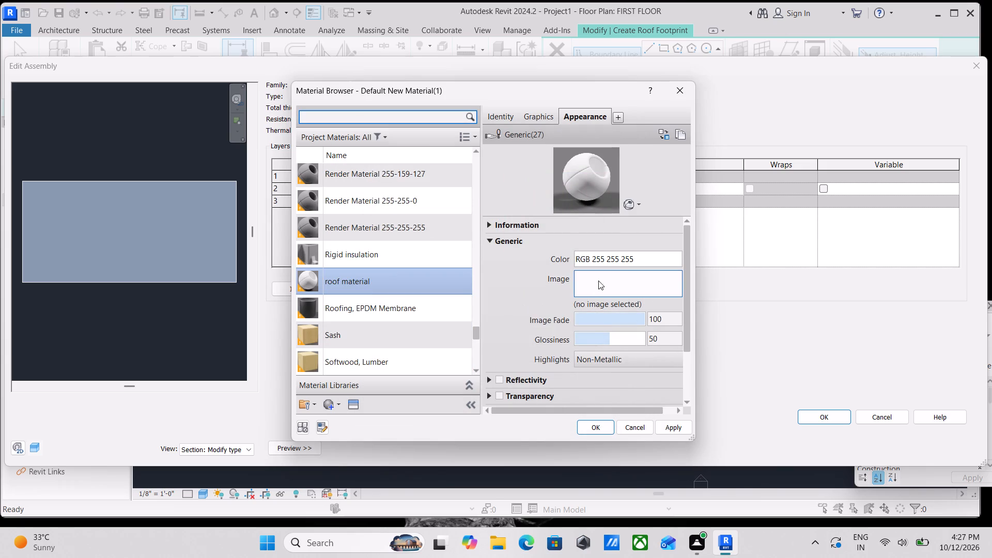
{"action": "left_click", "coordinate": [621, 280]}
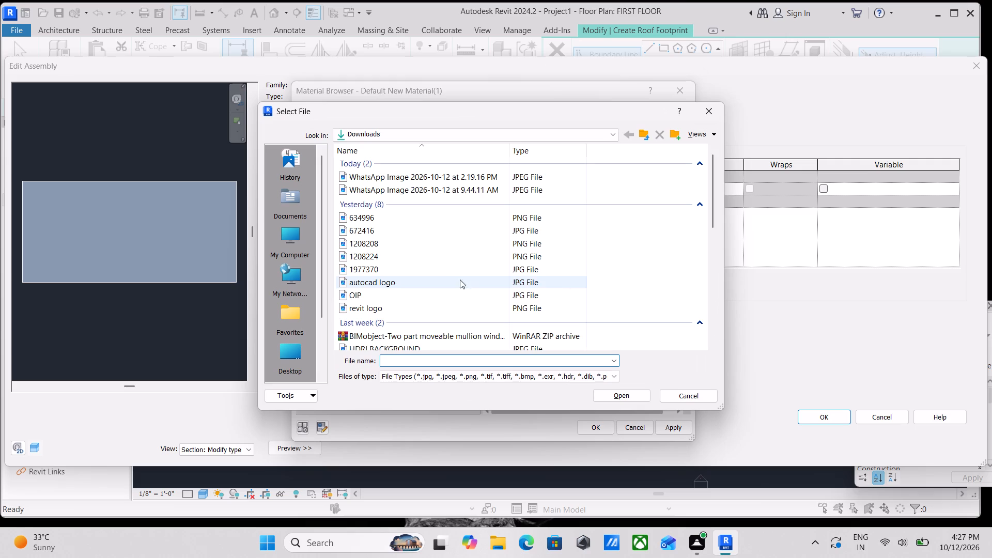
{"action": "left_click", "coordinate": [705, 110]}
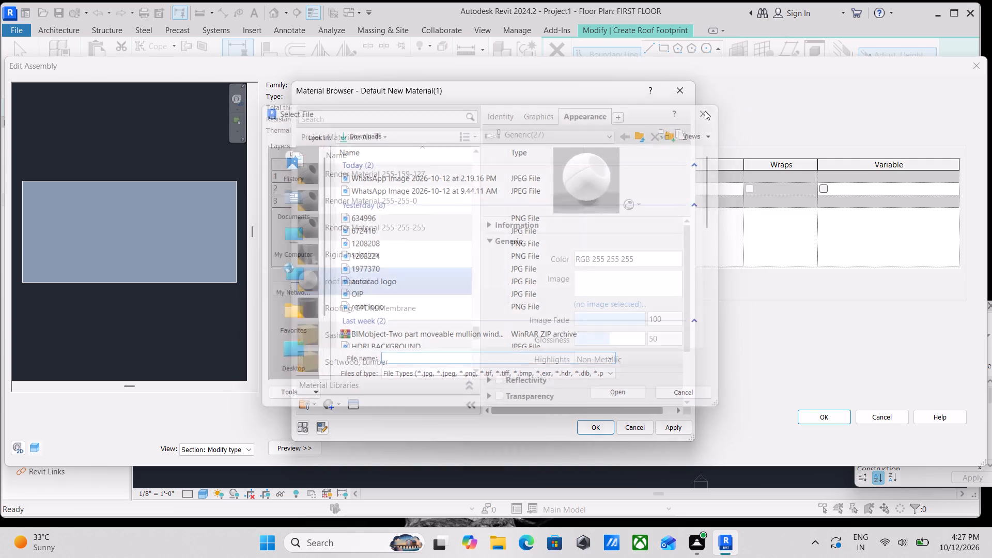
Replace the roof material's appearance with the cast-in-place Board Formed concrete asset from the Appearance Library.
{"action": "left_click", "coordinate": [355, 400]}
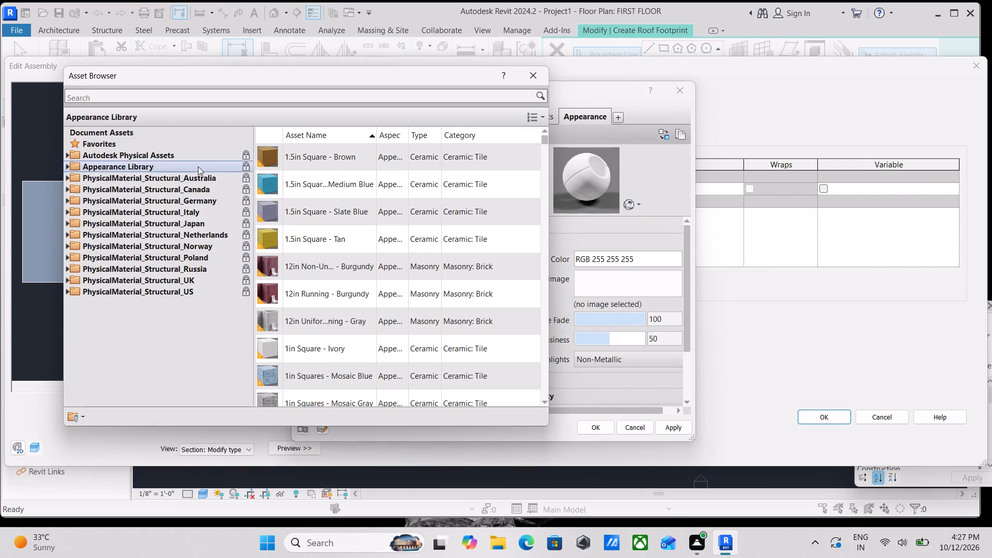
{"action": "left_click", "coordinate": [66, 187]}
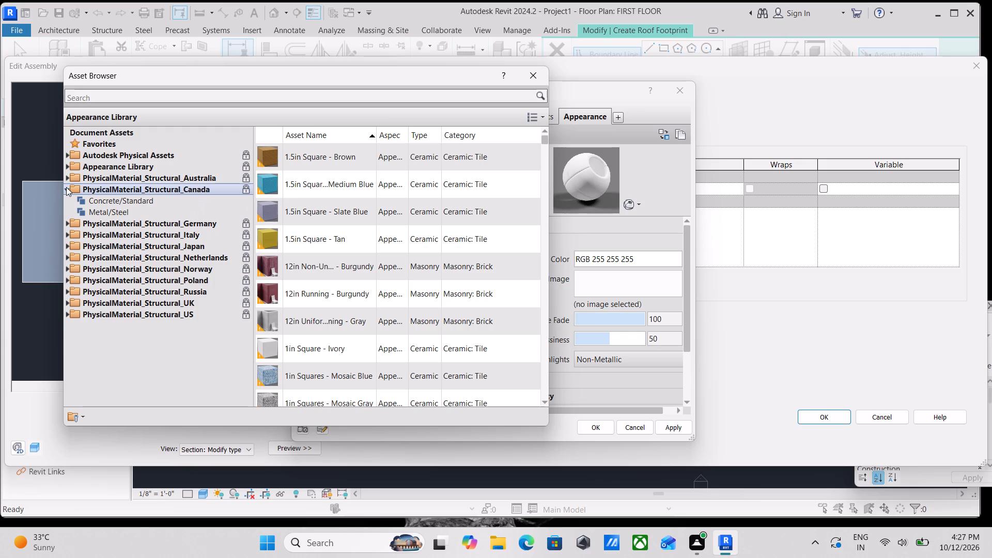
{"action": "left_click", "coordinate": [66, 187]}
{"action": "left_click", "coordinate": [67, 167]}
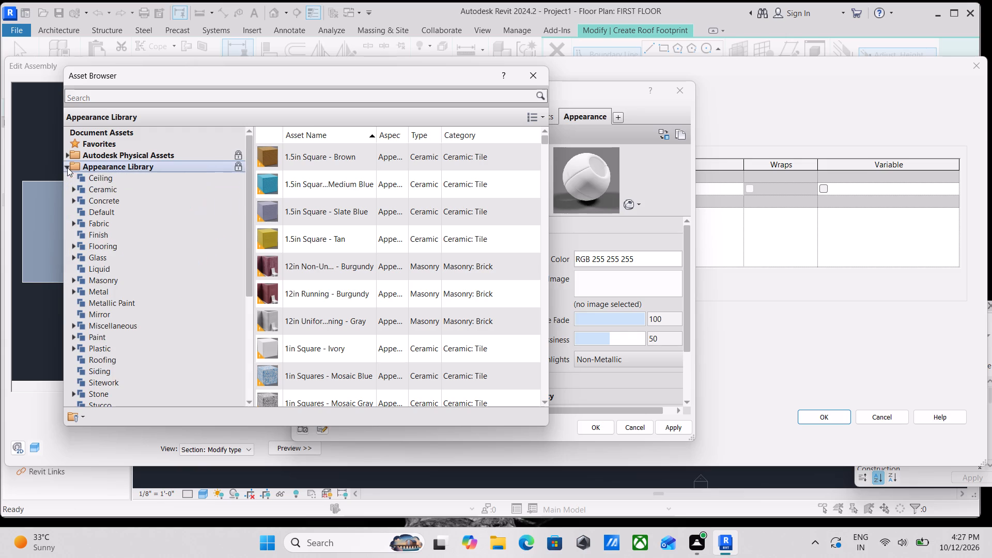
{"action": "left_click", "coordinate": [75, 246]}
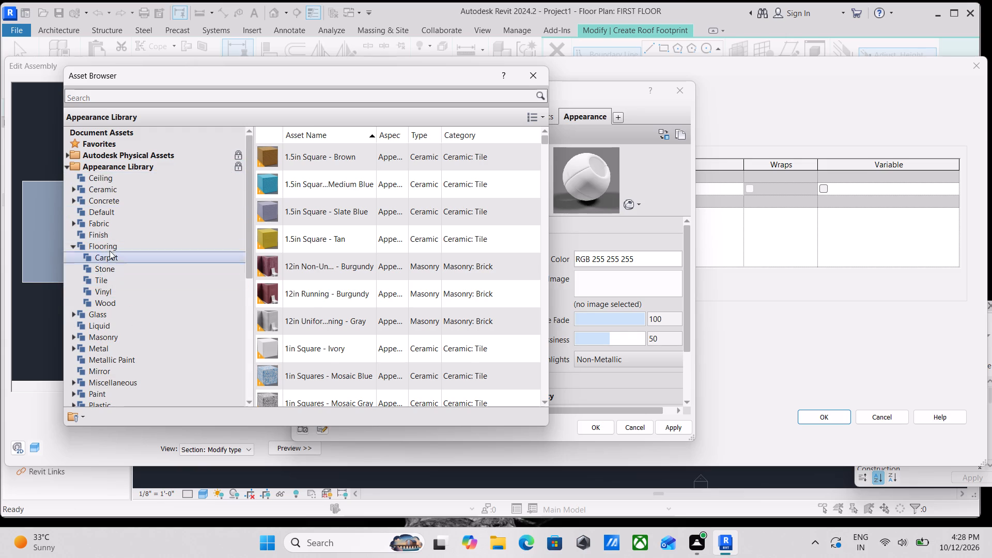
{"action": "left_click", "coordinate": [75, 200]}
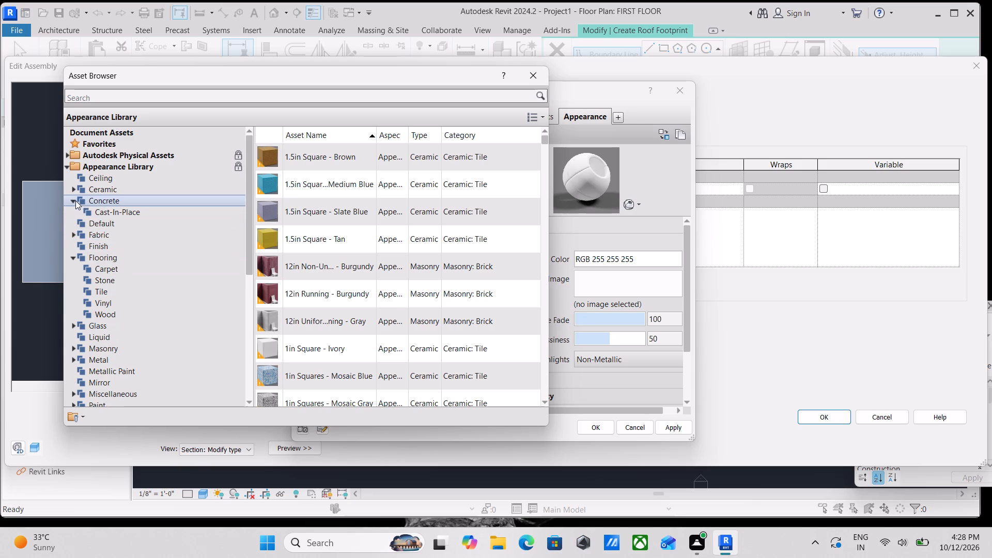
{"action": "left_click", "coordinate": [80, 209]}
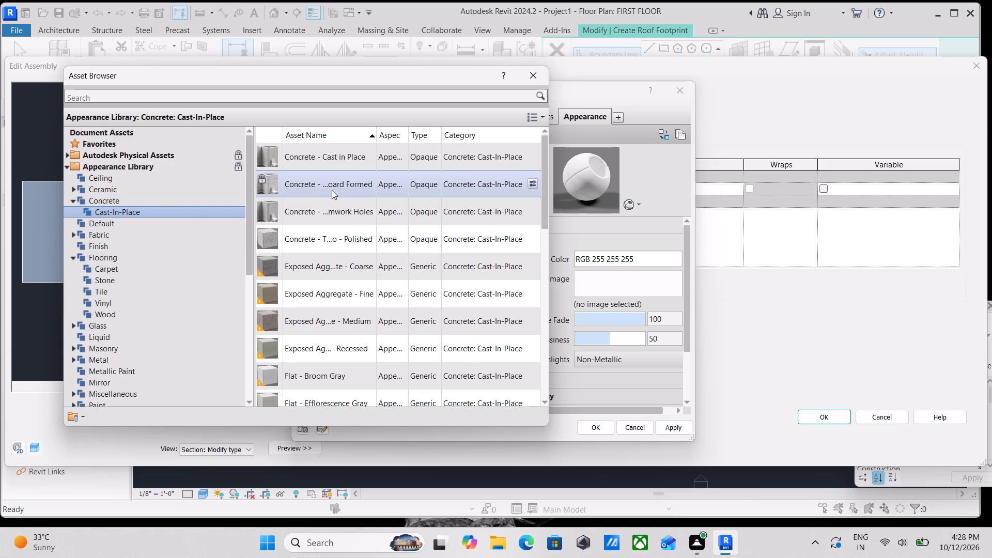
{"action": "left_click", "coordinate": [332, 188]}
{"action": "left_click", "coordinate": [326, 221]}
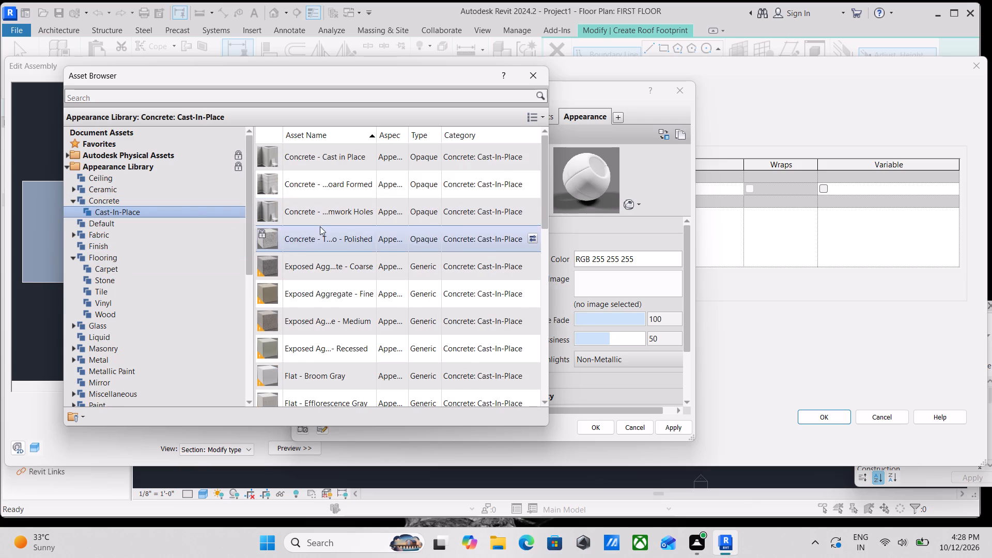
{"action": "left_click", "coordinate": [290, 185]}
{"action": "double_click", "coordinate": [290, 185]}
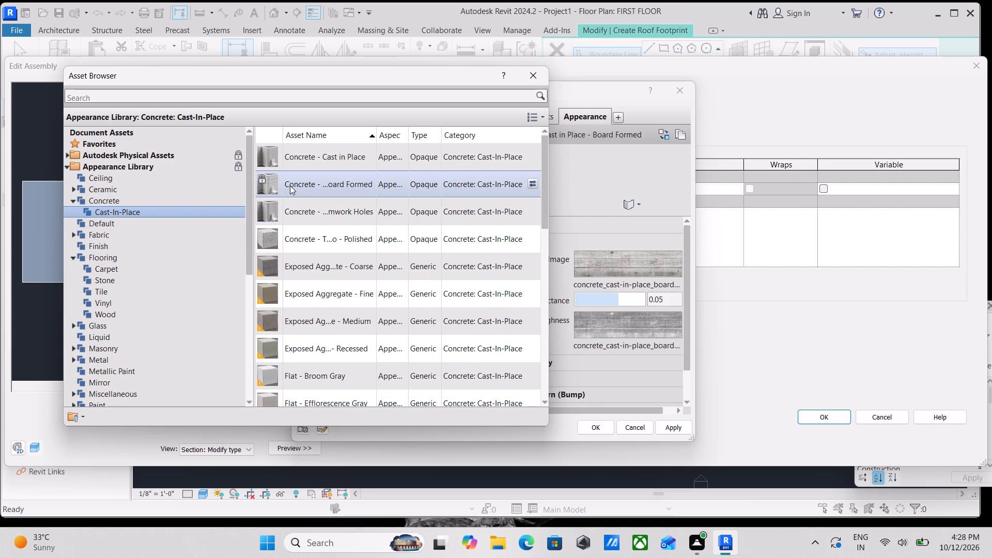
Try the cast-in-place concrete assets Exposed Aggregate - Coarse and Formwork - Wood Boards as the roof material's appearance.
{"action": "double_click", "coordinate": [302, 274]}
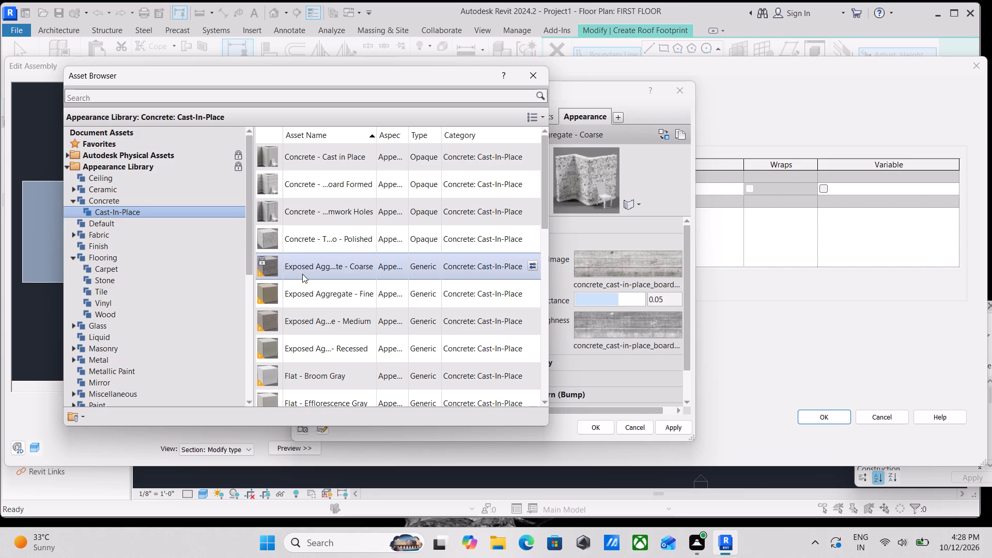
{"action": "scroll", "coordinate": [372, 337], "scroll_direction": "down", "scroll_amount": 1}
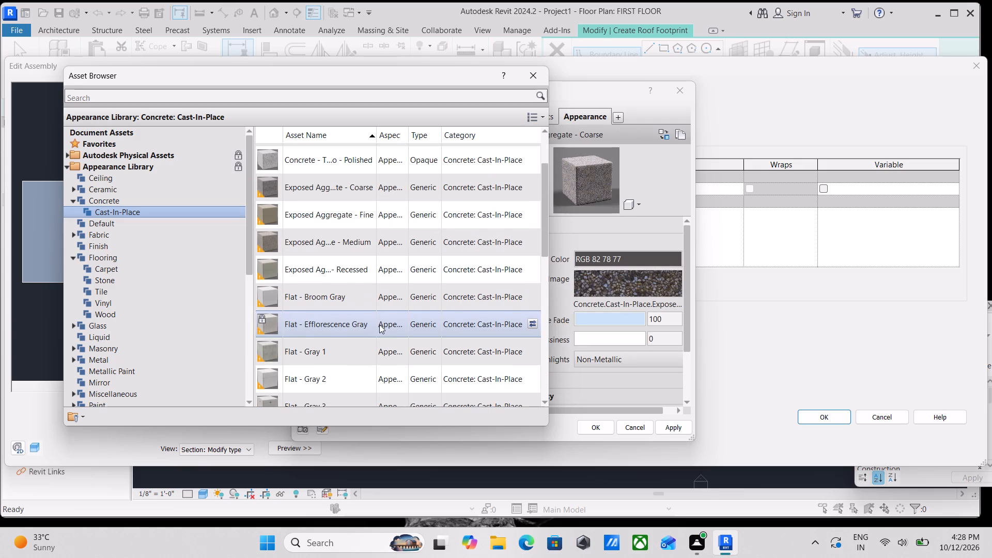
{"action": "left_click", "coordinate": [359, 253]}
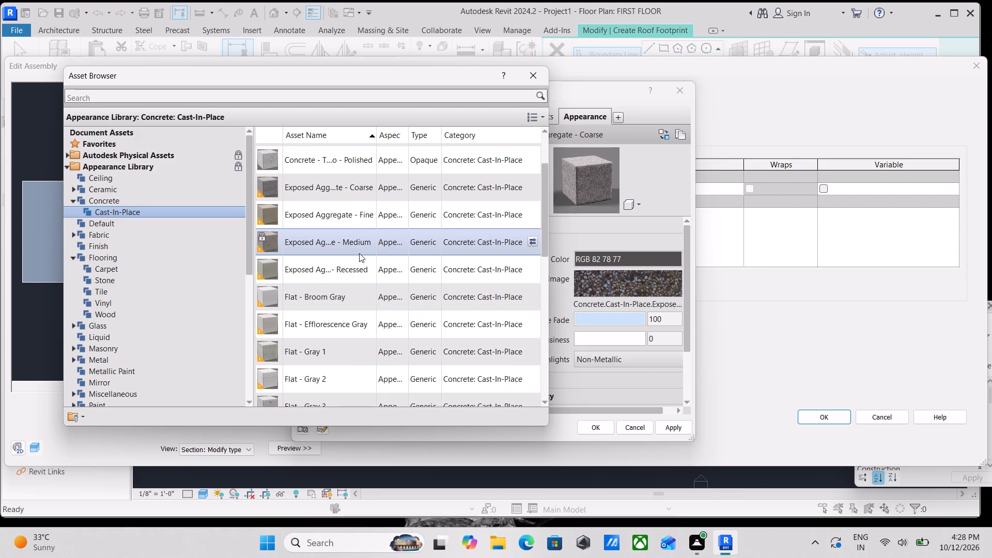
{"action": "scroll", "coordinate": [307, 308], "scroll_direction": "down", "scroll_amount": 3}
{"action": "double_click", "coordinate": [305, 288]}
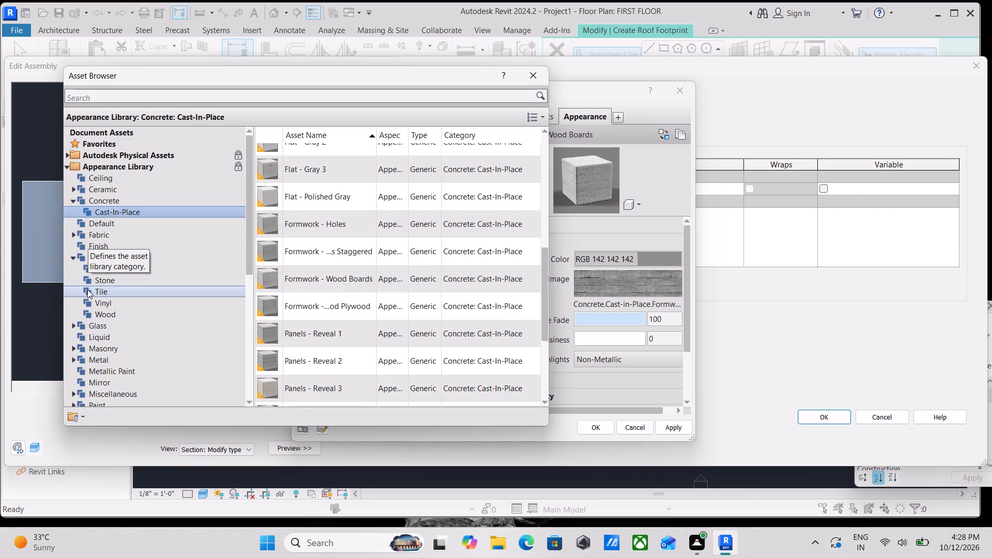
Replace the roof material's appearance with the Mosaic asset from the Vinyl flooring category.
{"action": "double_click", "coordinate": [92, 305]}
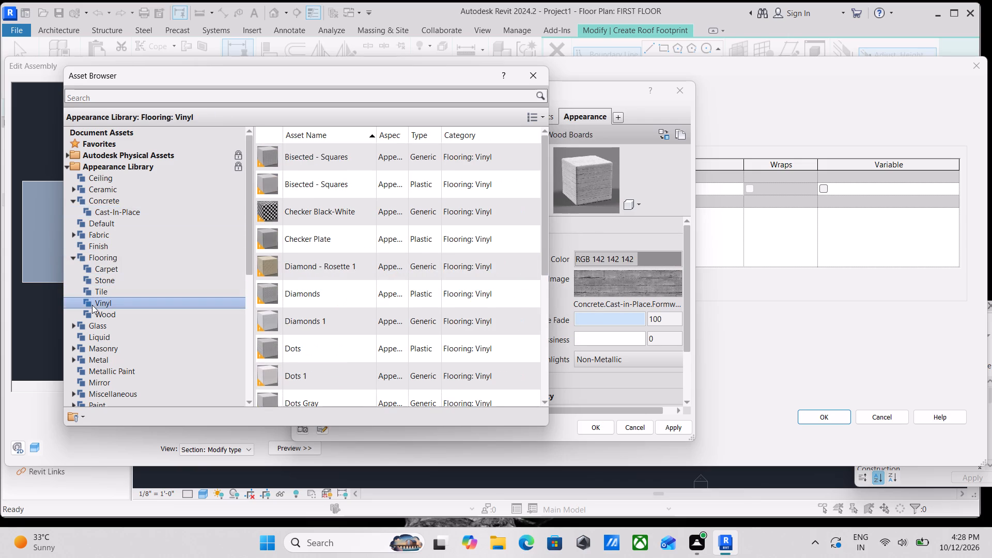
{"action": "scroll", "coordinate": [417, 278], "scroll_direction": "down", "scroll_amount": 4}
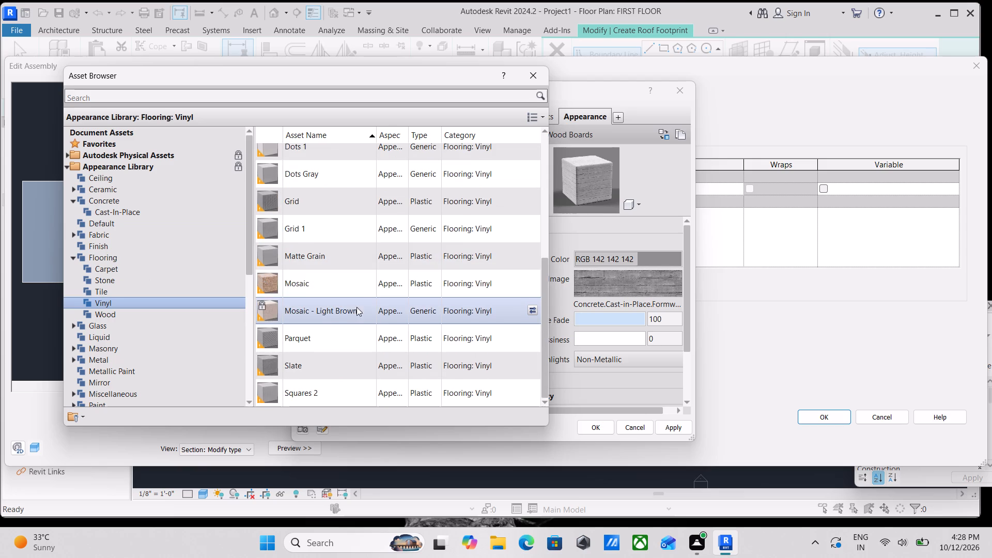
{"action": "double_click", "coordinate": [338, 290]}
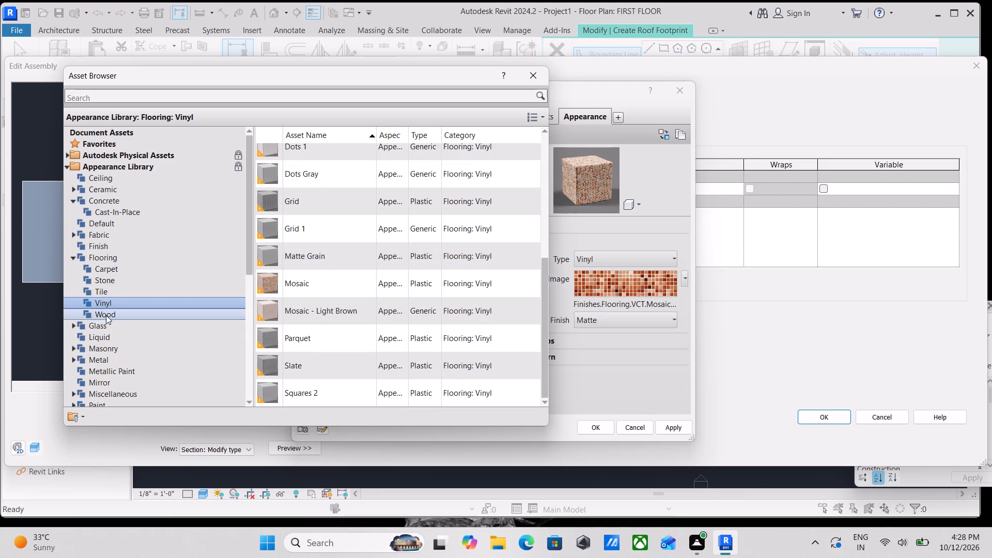
From the Stone appearance assets, try Granite - Black and settle on Fine Polished - White, applying it to the roof material.
{"action": "left_click", "coordinate": [73, 324]}
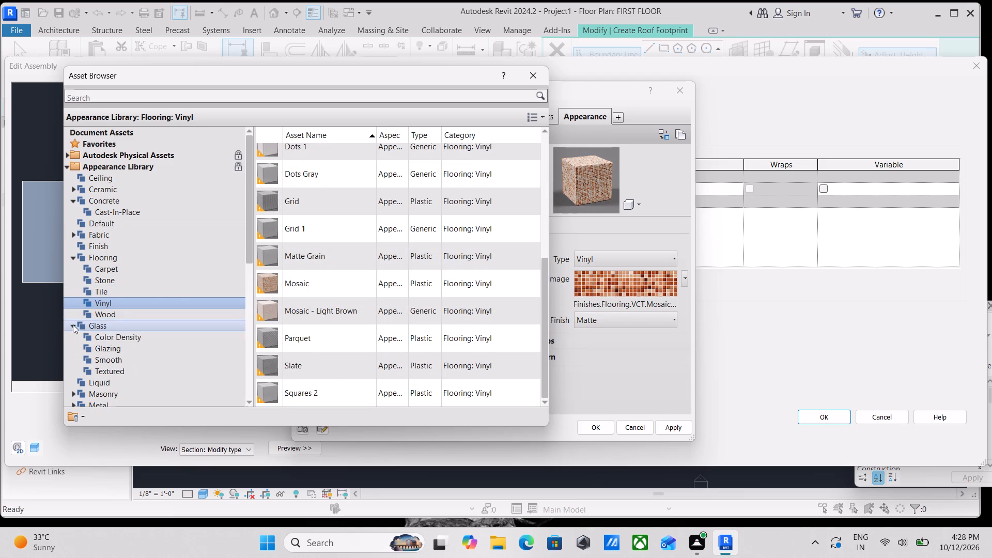
{"action": "left_click", "coordinate": [73, 324]}
{"action": "scroll", "coordinate": [85, 402], "scroll_direction": "down", "scroll_amount": 1}
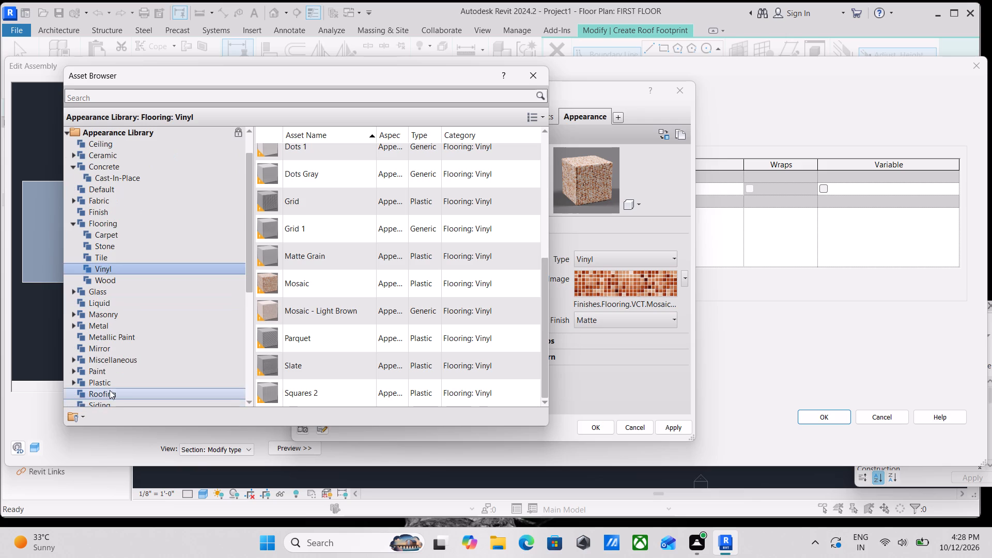
{"action": "scroll", "coordinate": [109, 381], "scroll_direction": "down", "scroll_amount": 1}
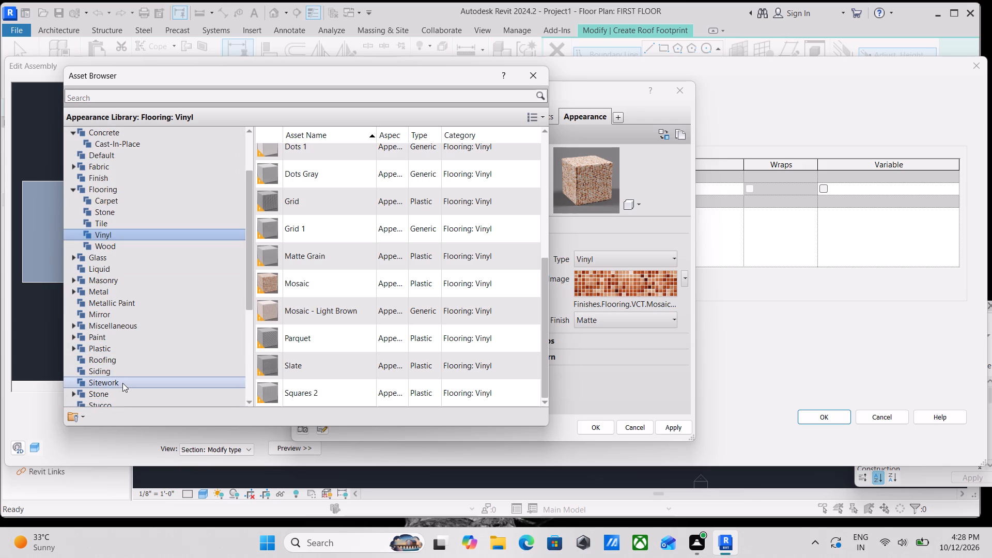
{"action": "scroll", "coordinate": [104, 380], "scroll_direction": "down", "scroll_amount": 1}
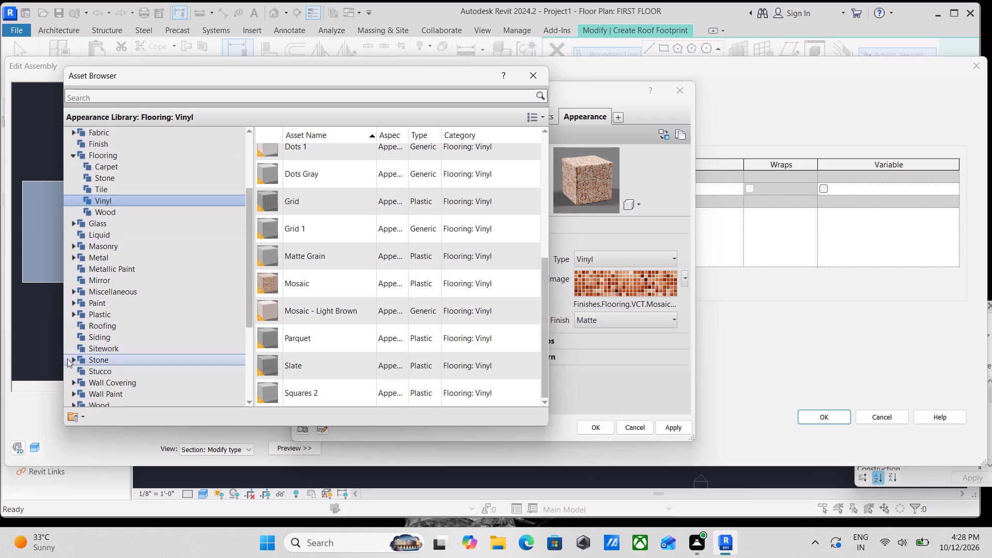
{"action": "left_click", "coordinate": [67, 359]}
{"action": "left_click", "coordinate": [78, 360]}
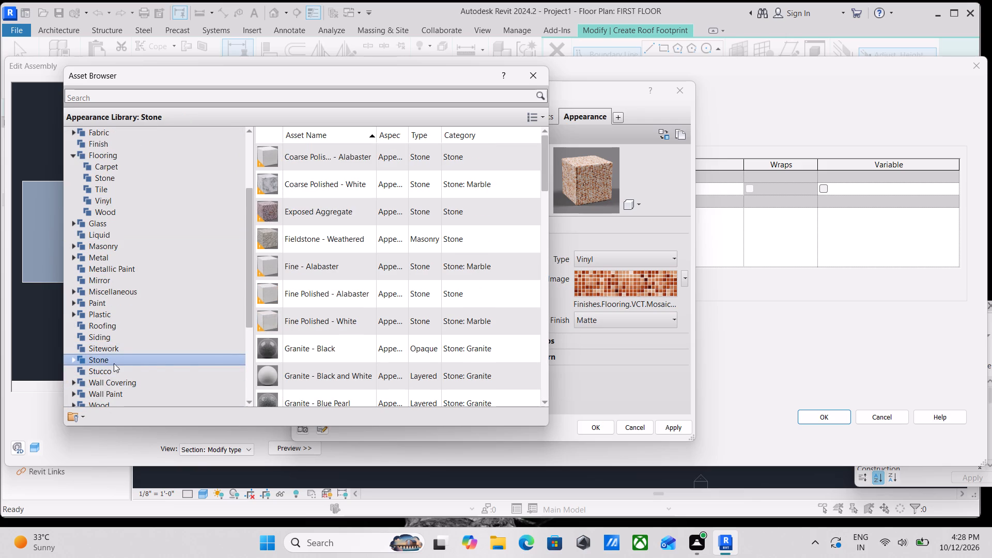
{"action": "left_click", "coordinate": [313, 347]}
{"action": "double_click", "coordinate": [313, 347]}
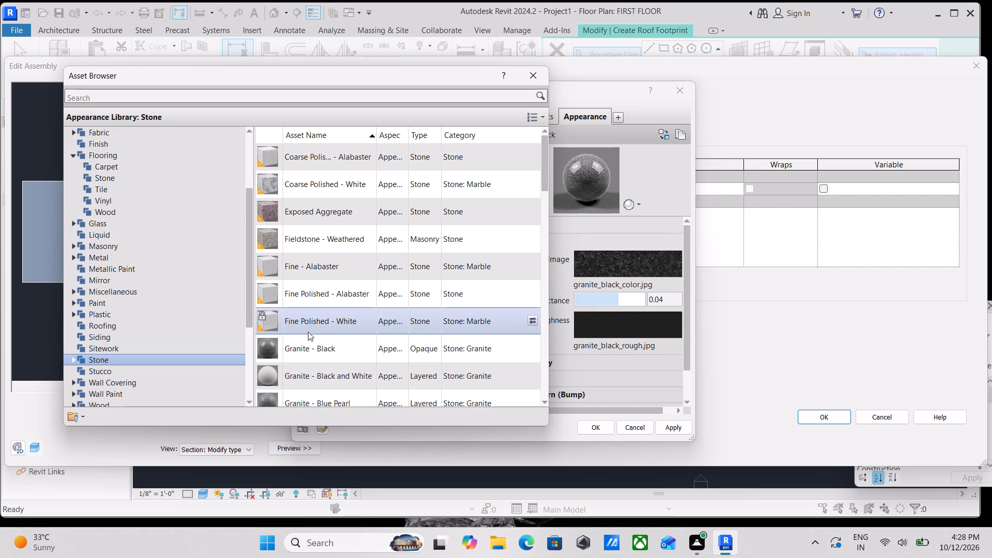
{"action": "double_click", "coordinate": [306, 326]}
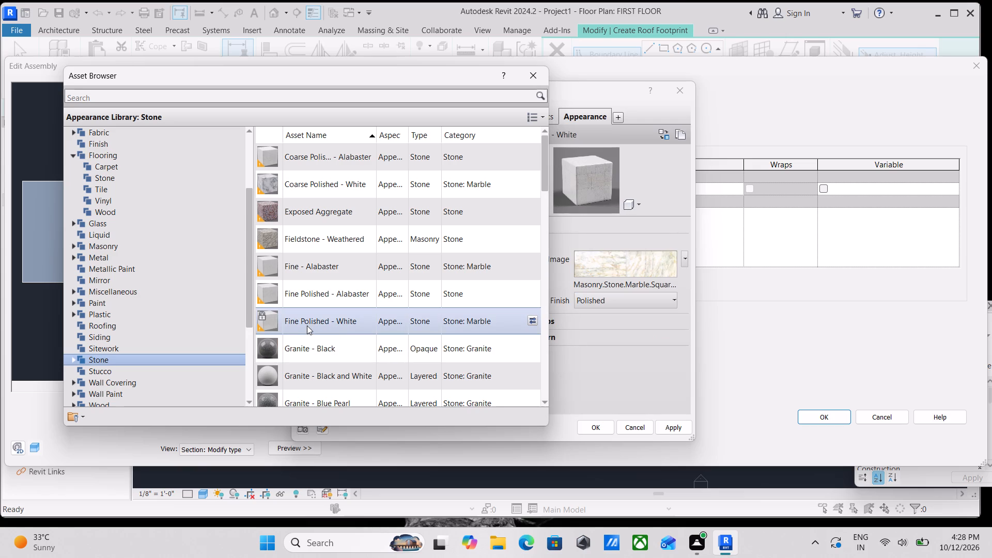
{"action": "left_click", "coordinate": [671, 425]}
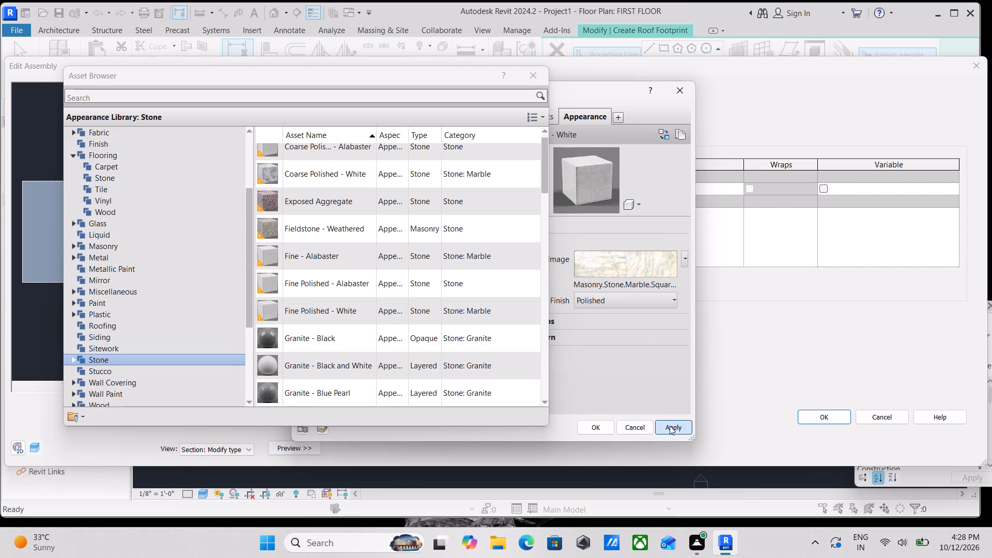
{"action": "left_click", "coordinate": [592, 428]}
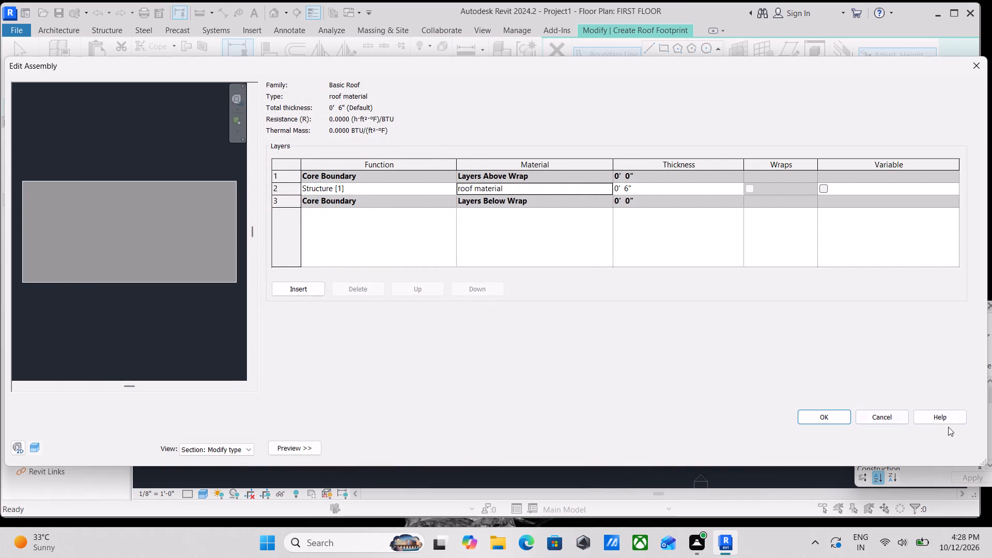
Accept the edited assembly and apply the type properties of the "roof material" roof type.
{"action": "left_click", "coordinate": [825, 422]}
{"action": "left_click", "coordinate": [955, 444]}
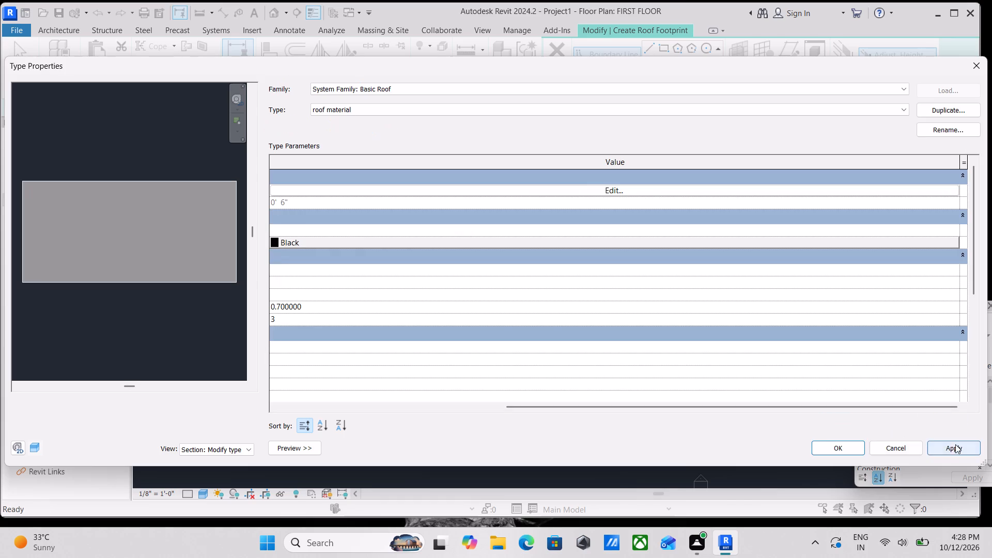
{"action": "left_click", "coordinate": [845, 442]}
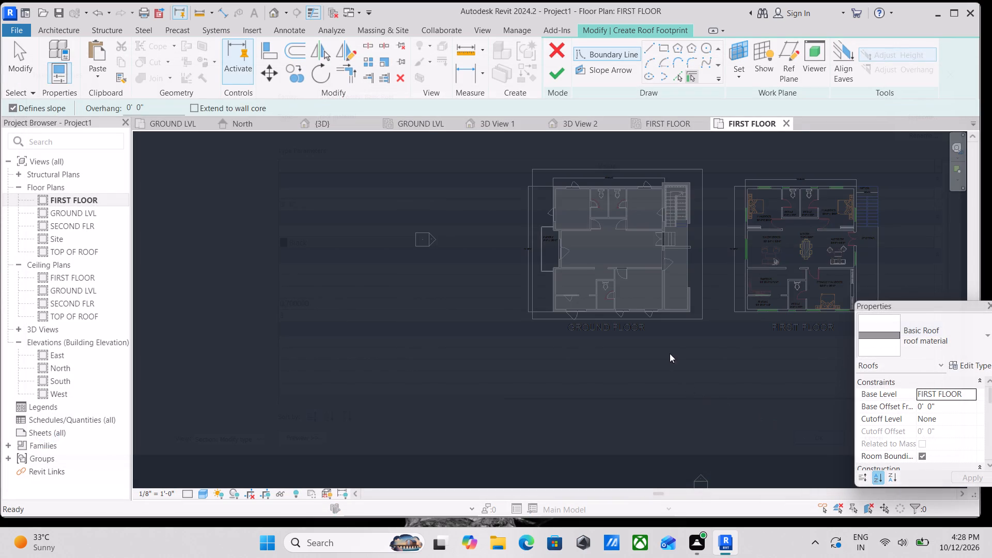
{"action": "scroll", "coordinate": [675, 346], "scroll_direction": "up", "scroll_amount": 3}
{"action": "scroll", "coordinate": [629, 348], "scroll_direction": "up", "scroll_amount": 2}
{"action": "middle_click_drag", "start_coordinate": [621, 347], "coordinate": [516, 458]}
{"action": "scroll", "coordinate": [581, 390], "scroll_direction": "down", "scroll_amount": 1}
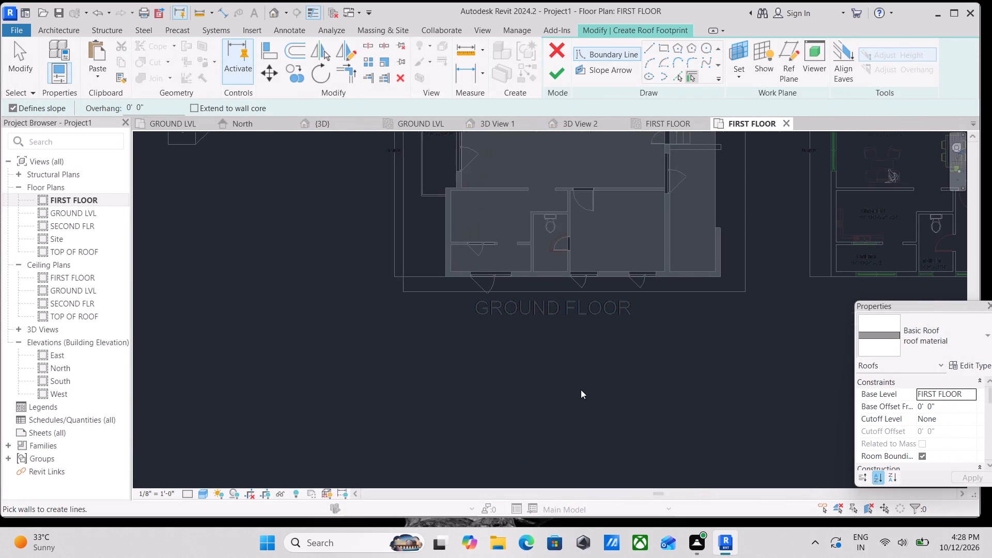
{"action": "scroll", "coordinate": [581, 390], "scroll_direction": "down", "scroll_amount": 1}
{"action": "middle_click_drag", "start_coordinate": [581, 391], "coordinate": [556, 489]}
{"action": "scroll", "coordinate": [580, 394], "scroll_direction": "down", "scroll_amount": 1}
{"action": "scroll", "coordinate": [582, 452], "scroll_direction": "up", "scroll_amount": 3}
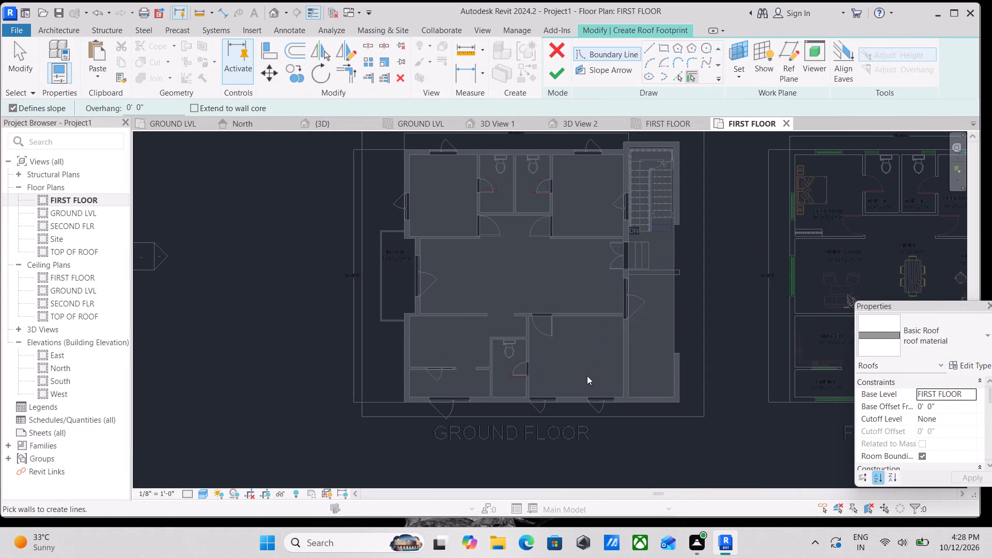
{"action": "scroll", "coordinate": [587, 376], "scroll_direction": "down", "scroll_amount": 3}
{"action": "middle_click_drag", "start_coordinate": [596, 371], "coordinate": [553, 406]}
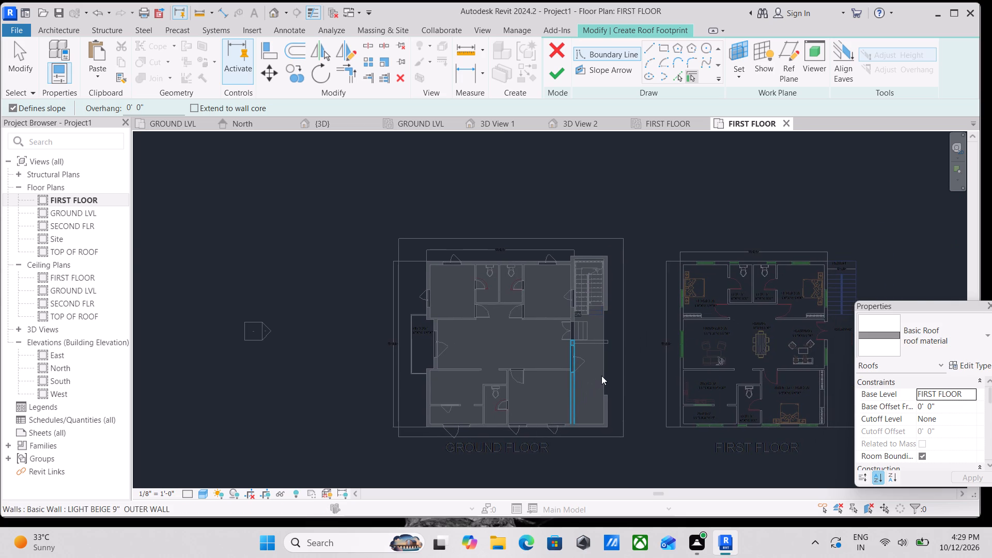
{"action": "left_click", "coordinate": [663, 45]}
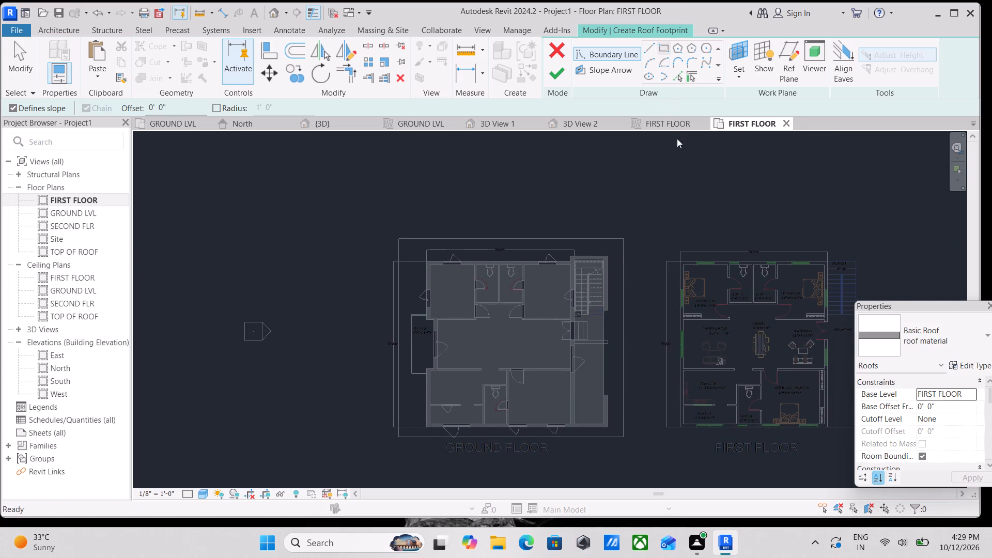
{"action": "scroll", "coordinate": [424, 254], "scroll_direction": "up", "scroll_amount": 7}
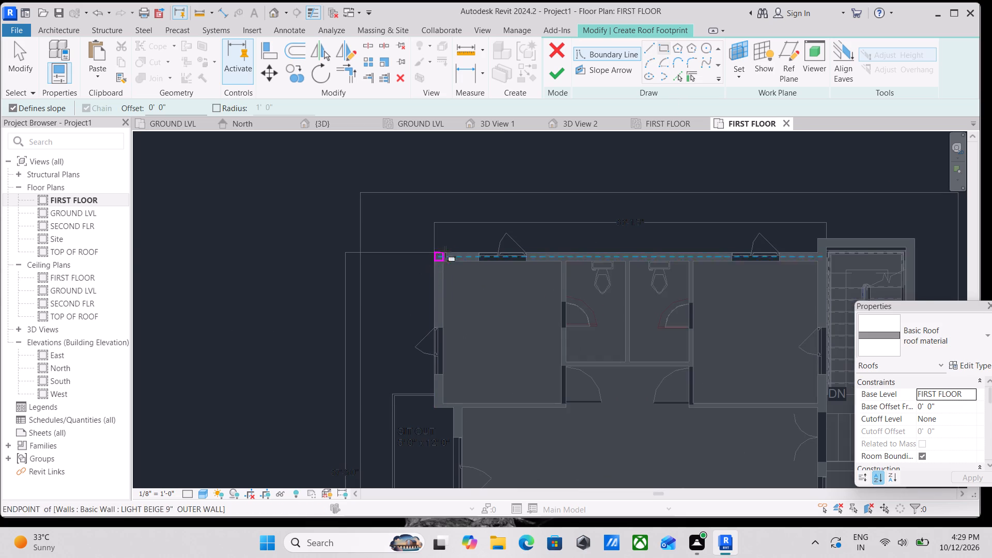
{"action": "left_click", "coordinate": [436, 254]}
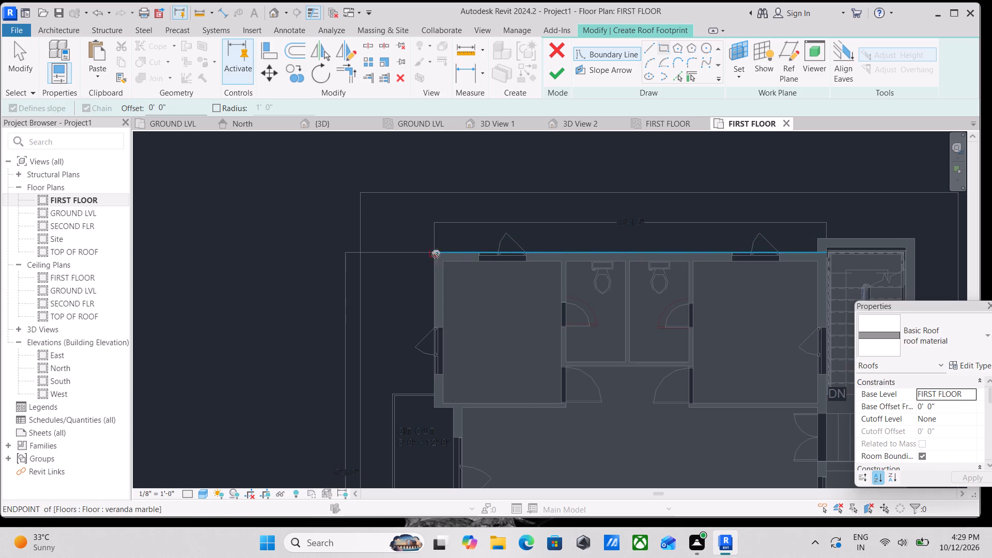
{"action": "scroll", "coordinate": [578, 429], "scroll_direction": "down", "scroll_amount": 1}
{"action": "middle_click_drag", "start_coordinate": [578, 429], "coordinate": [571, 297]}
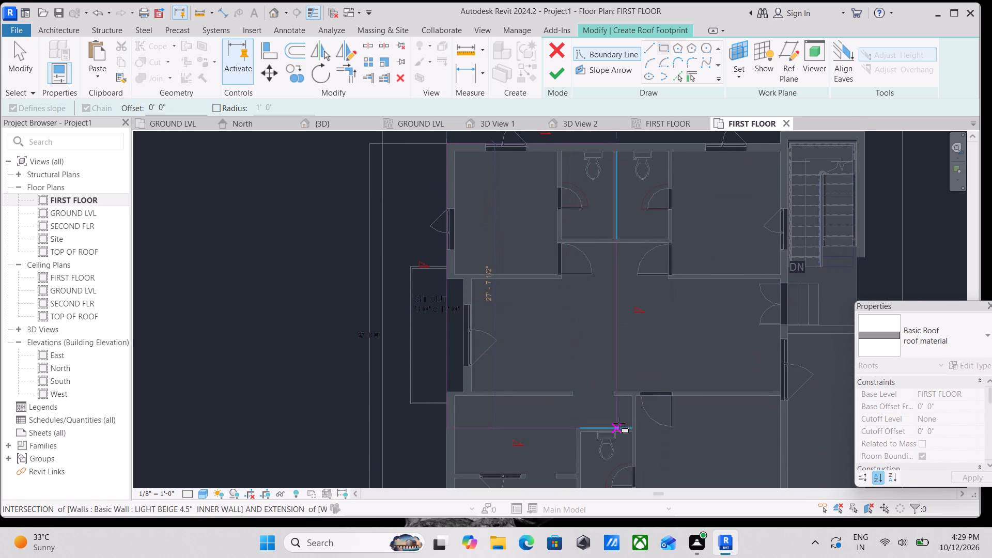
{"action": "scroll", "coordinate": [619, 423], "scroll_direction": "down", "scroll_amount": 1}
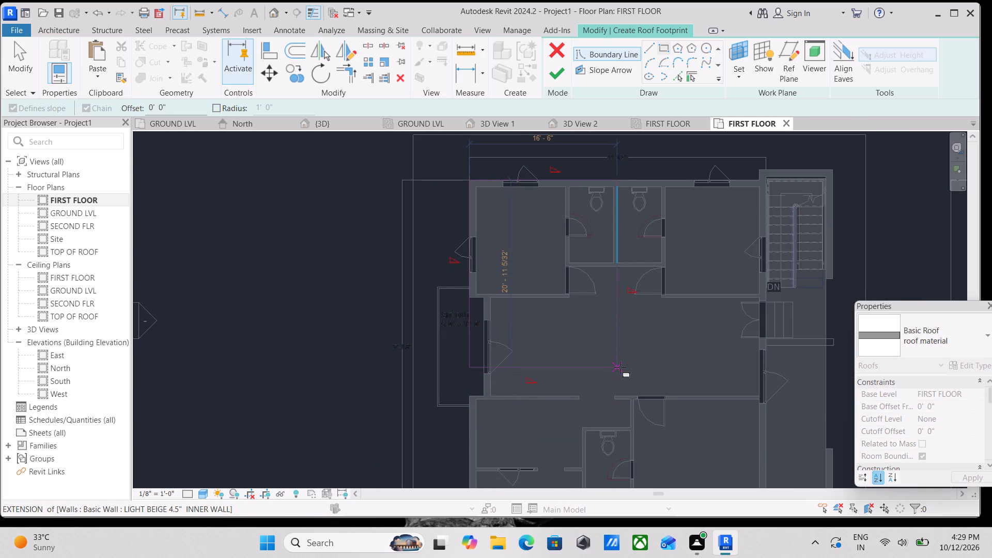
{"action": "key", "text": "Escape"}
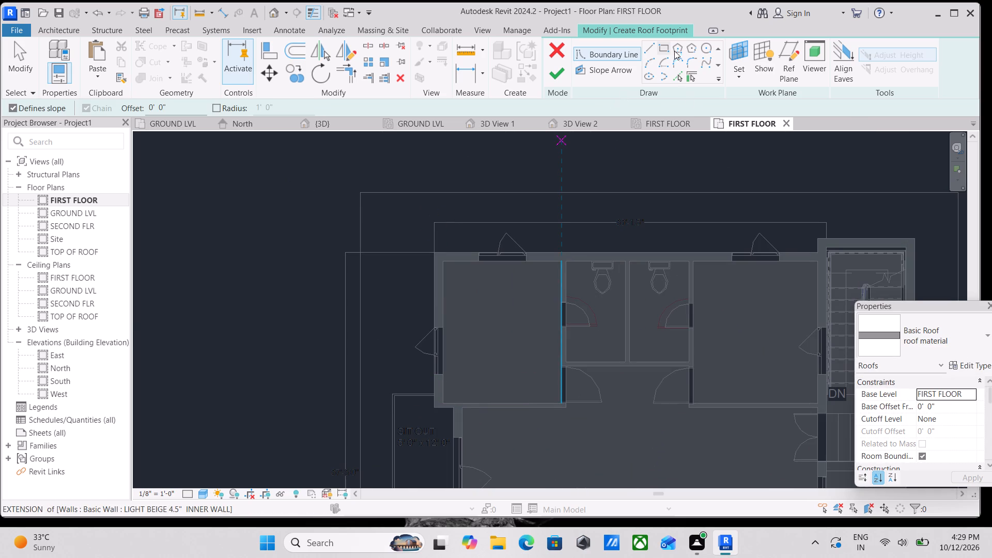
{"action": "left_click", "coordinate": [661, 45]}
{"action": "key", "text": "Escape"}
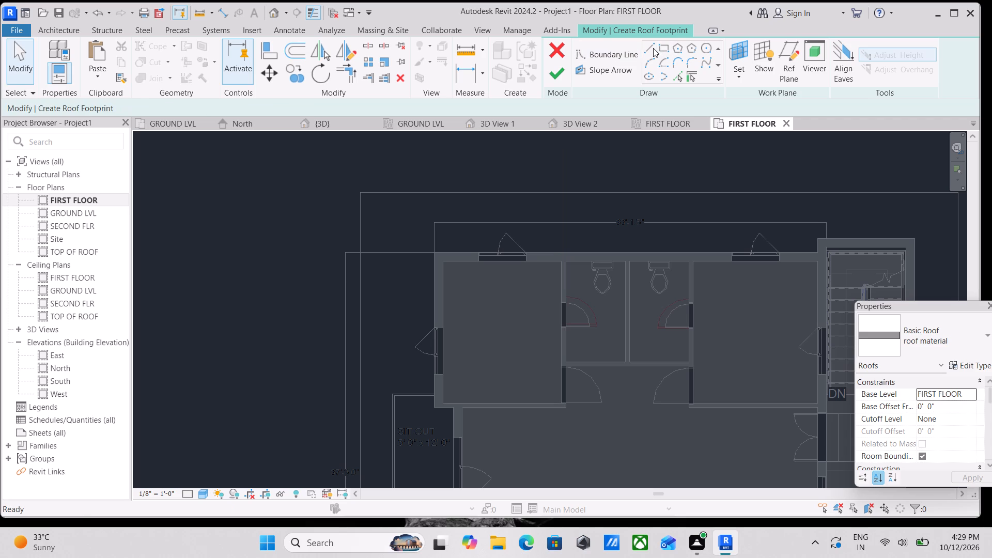
With Defines slope off, draw roof boundary lines along the north outer wall, up the 1' 2" jog and across the staircase block's north edge.
{"action": "left_click", "coordinate": [653, 48]}
{"action": "left_click", "coordinate": [12, 105]}
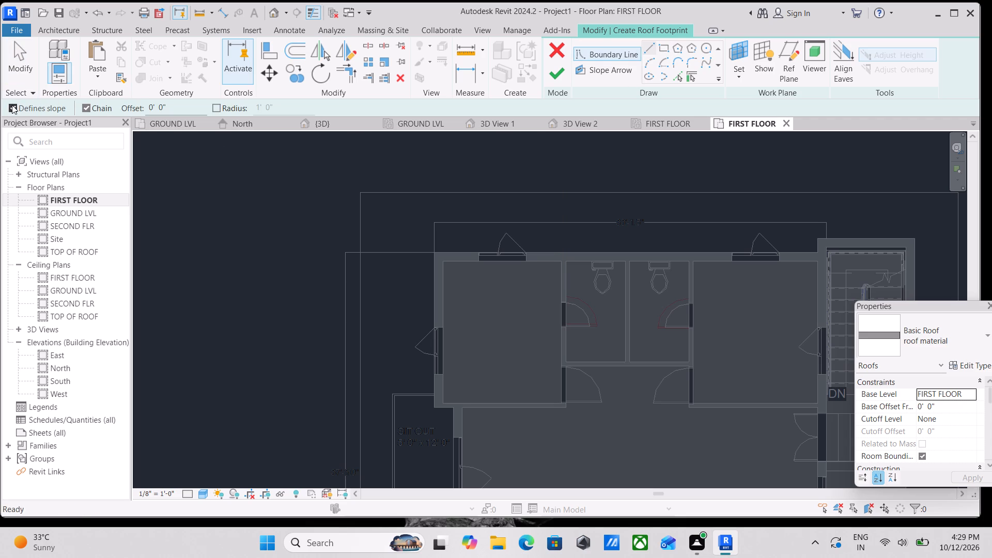
{"action": "scroll", "coordinate": [698, 289], "scroll_direction": "down", "scroll_amount": 2}
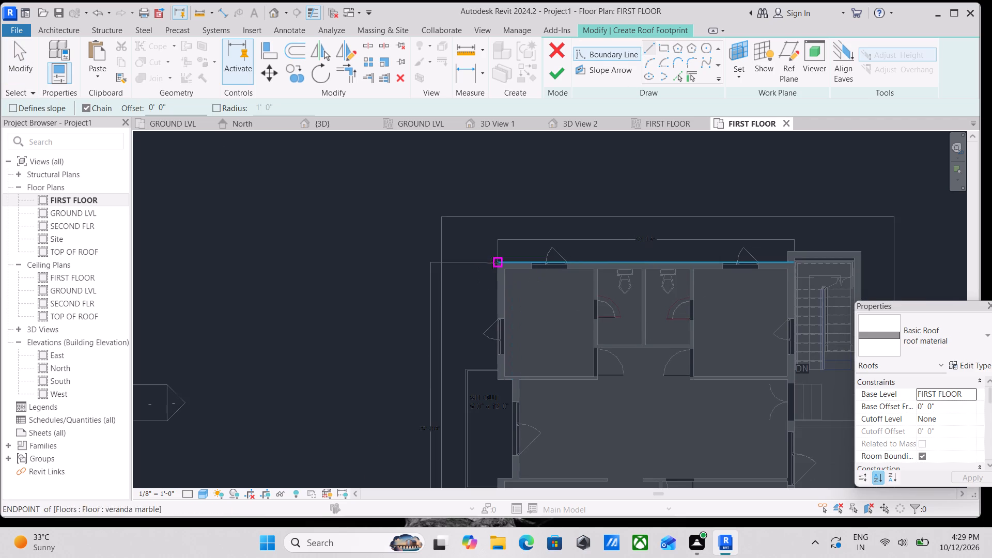
{"action": "scroll", "coordinate": [501, 258], "scroll_direction": "up", "scroll_amount": 7}
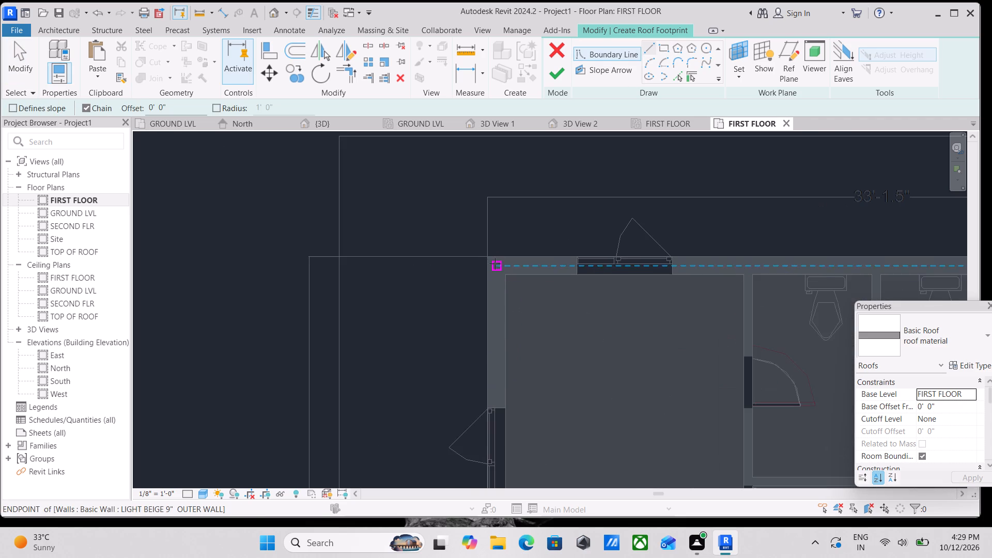
{"action": "left_click", "coordinate": [485, 259]}
{"action": "middle_click_drag", "start_coordinate": [736, 272], "coordinate": [244, 300]}
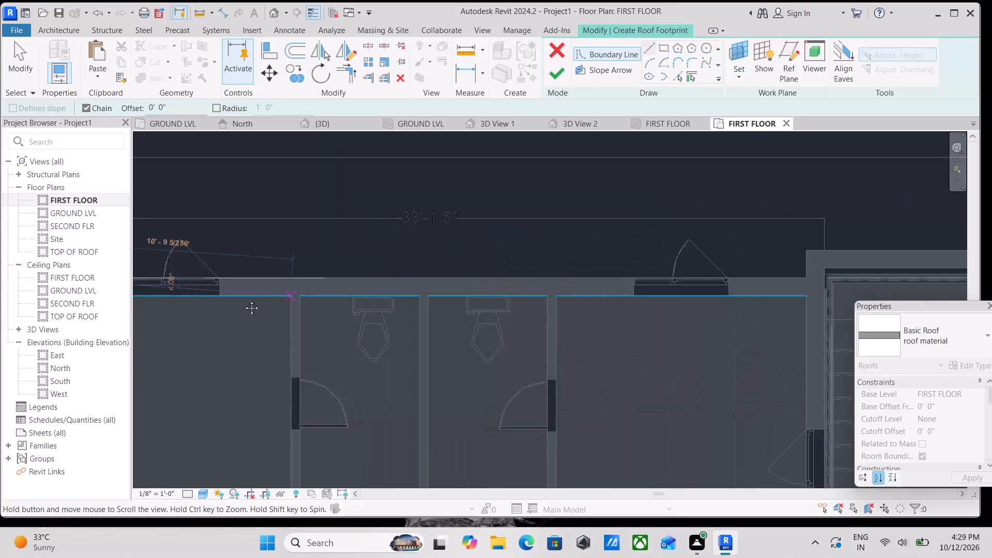
{"action": "middle_click_drag", "start_coordinate": [244, 300], "coordinate": [243, 301]}
{"action": "scroll", "coordinate": [601, 269], "scroll_direction": "down", "scroll_amount": 2}
{"action": "middle_click_drag", "start_coordinate": [601, 269], "coordinate": [333, 288]}
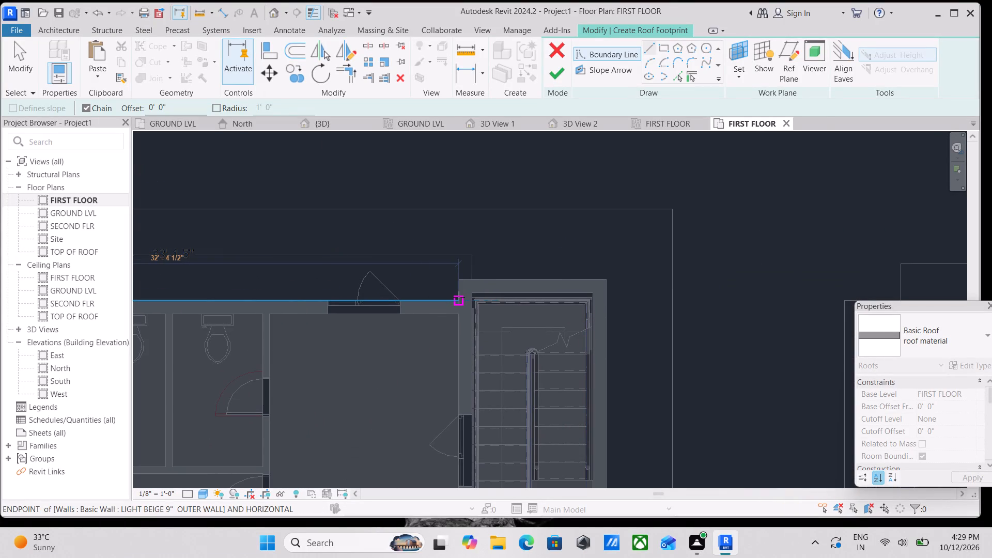
{"action": "left_click", "coordinate": [459, 297]}
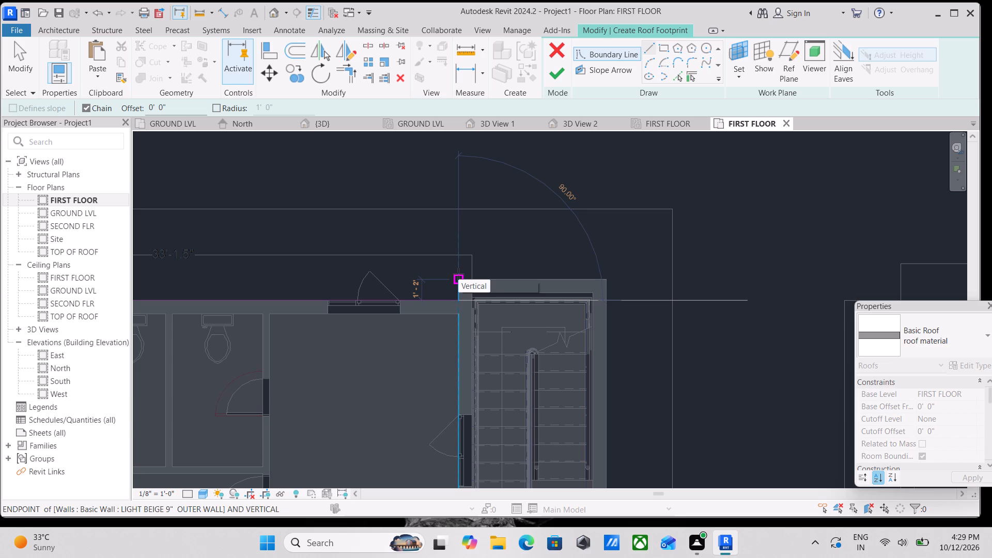
{"action": "left_click", "coordinate": [458, 274]}
{"action": "scroll", "coordinate": [643, 283], "scroll_direction": "down", "scroll_amount": 1}
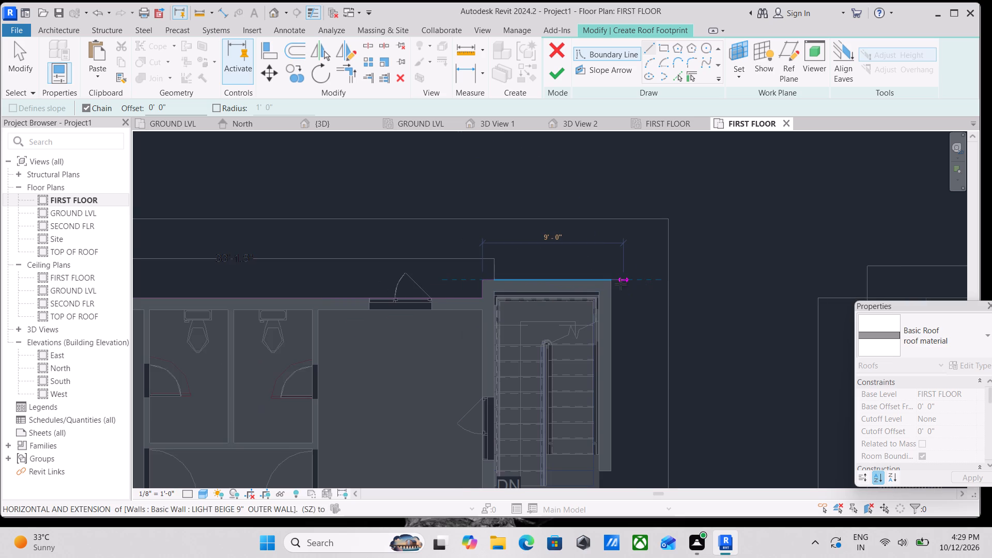
{"action": "left_click", "coordinate": [610, 280]}
{"action": "middle_click_drag", "start_coordinate": [608, 398], "coordinate": [604, 259]}
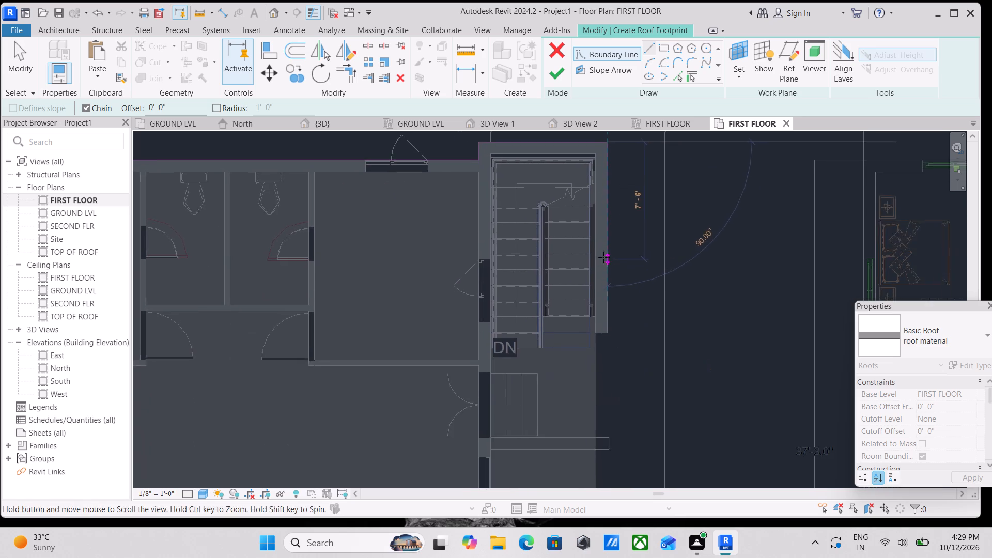
{"action": "scroll", "coordinate": [603, 257], "scroll_direction": "down", "scroll_amount": 1}
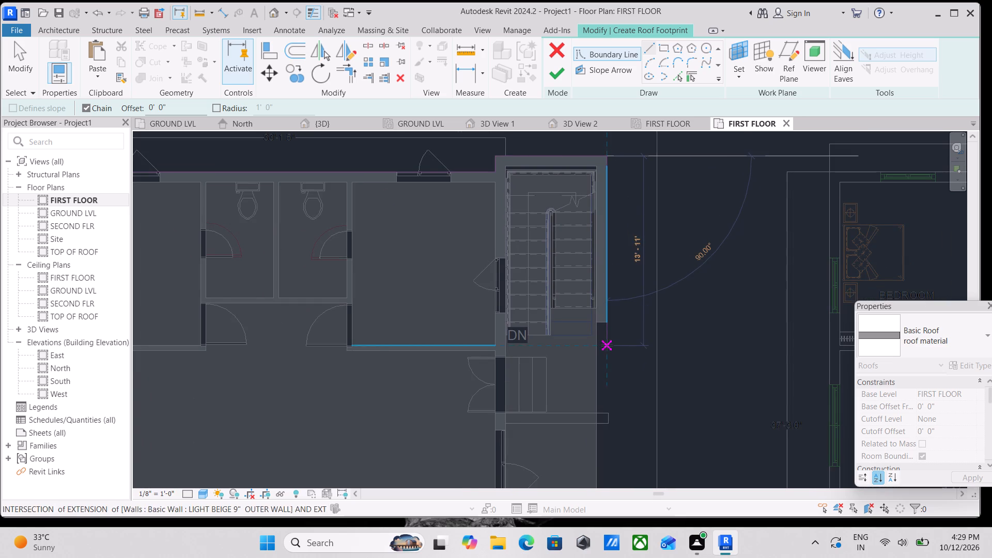
{"action": "middle_click_drag", "start_coordinate": [607, 345], "coordinate": [607, 253]}
{"action": "scroll", "coordinate": [607, 345], "scroll_direction": "down", "scroll_amount": 2}
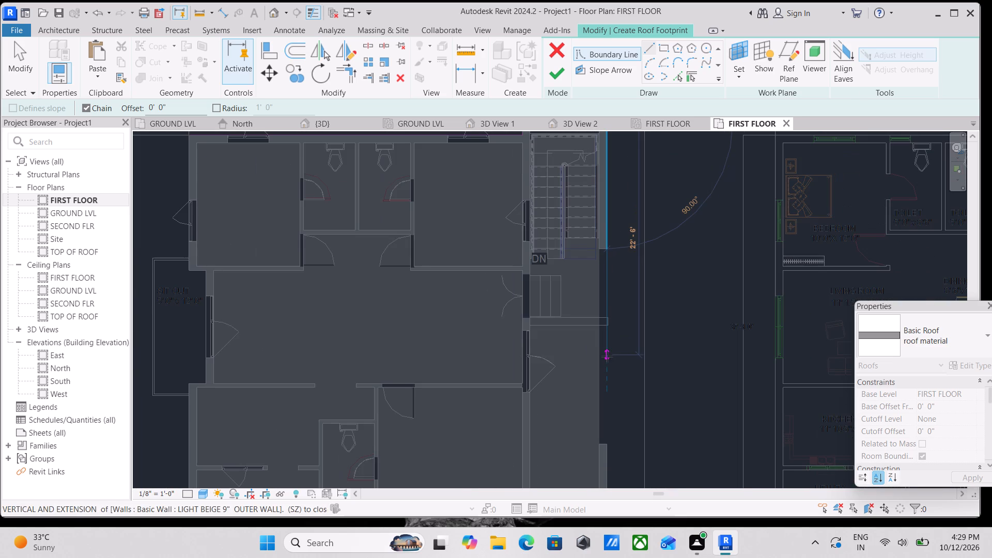
{"action": "middle_click", "coordinate": [607, 357]}
{"action": "scroll", "coordinate": [616, 361], "scroll_direction": "down", "scroll_amount": 2}
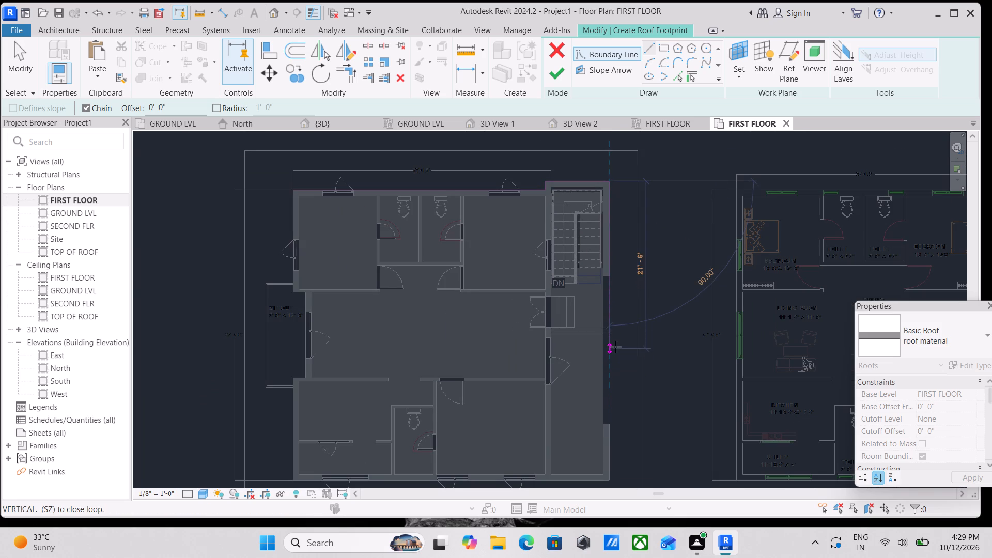
{"action": "key", "text": "Escape"}
Draw roof boundary lines along the full south outer wall and up the east side to the staircase block's northeast corner.
{"action": "scroll", "coordinate": [438, 433], "scroll_direction": "down", "scroll_amount": 2}
{"action": "middle_click_drag", "start_coordinate": [449, 393], "coordinate": [483, 258]}
{"action": "scroll", "coordinate": [359, 336], "scroll_direction": "up", "scroll_amount": 4}
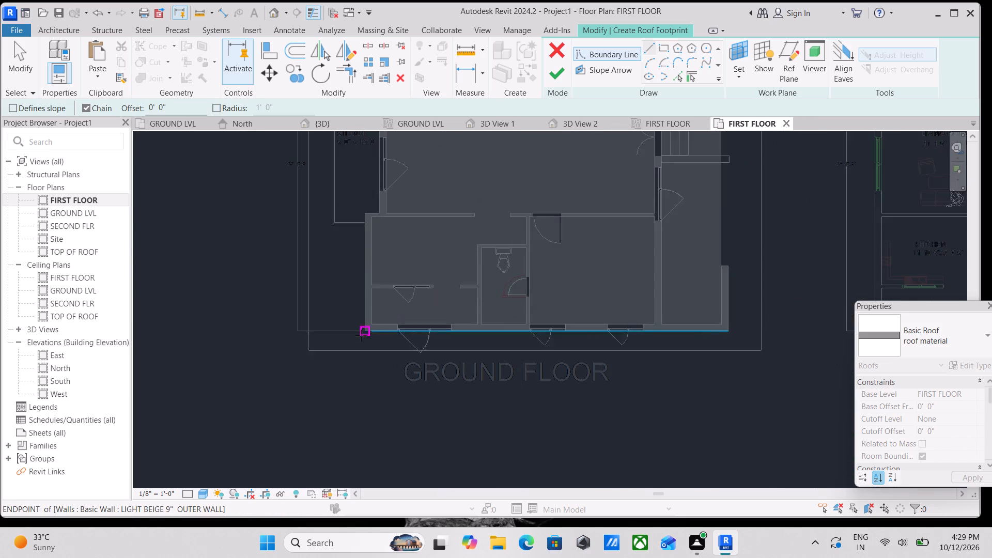
{"action": "scroll", "coordinate": [361, 335], "scroll_direction": "up", "scroll_amount": 7}
{"action": "left_click", "coordinate": [366, 318]}
{"action": "scroll", "coordinate": [666, 316], "scroll_direction": "down", "scroll_amount": 1}
{"action": "middle_click_drag", "start_coordinate": [666, 316], "coordinate": [162, 318]}
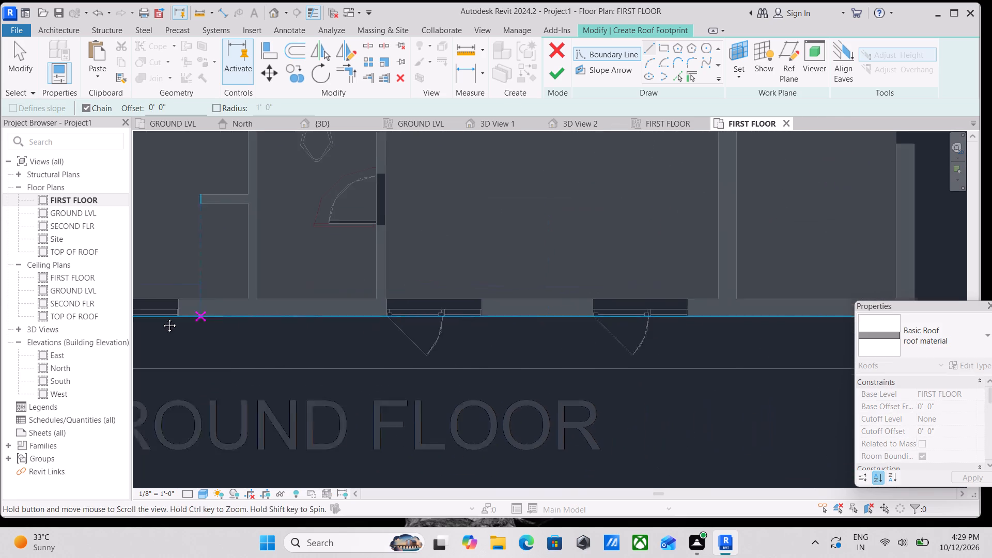
{"action": "middle_click_drag", "start_coordinate": [162, 318], "coordinate": [161, 318]}
{"action": "scroll", "coordinate": [569, 327], "scroll_direction": "down", "scroll_amount": 2}
{"action": "middle_click_drag", "start_coordinate": [606, 326], "coordinate": [283, 336]}
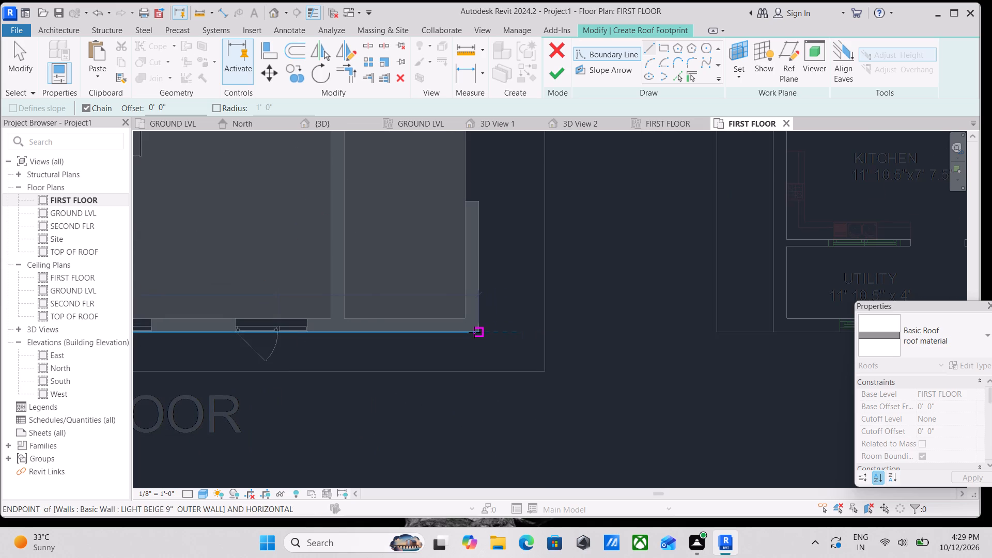
{"action": "left_click", "coordinate": [478, 332]}
{"action": "scroll", "coordinate": [478, 266], "scroll_direction": "down", "scroll_amount": 1}
{"action": "middle_click_drag", "start_coordinate": [478, 266], "coordinate": [461, 407]}
{"action": "scroll", "coordinate": [479, 244], "scroll_direction": "down", "scroll_amount": 3}
{"action": "middle_click_drag", "start_coordinate": [474, 248], "coordinate": [433, 347]}
{"action": "scroll", "coordinate": [429, 266], "scroll_direction": "up", "scroll_amount": 3}
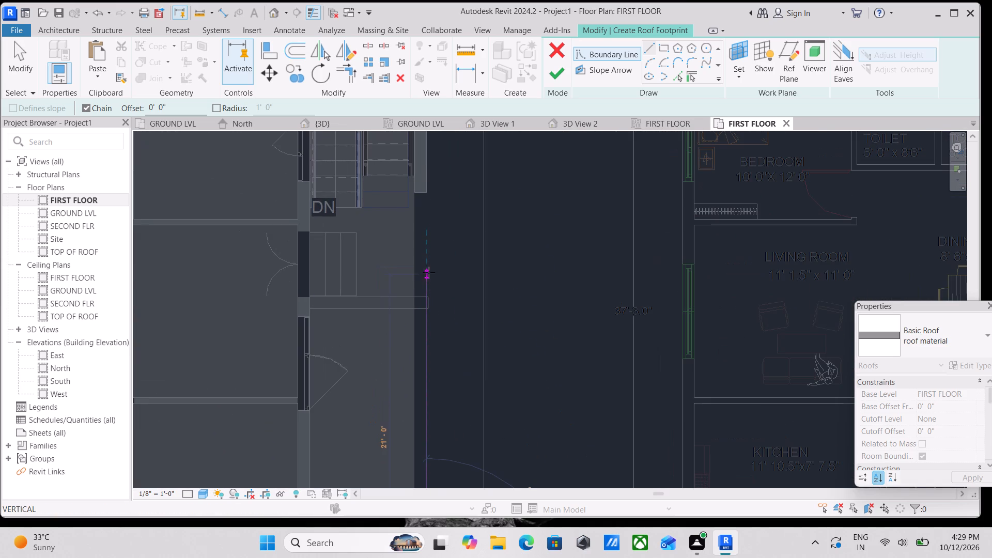
{"action": "scroll", "coordinate": [426, 265], "scroll_direction": "down", "scroll_amount": 2}
{"action": "middle_click_drag", "start_coordinate": [425, 265], "coordinate": [433, 359]}
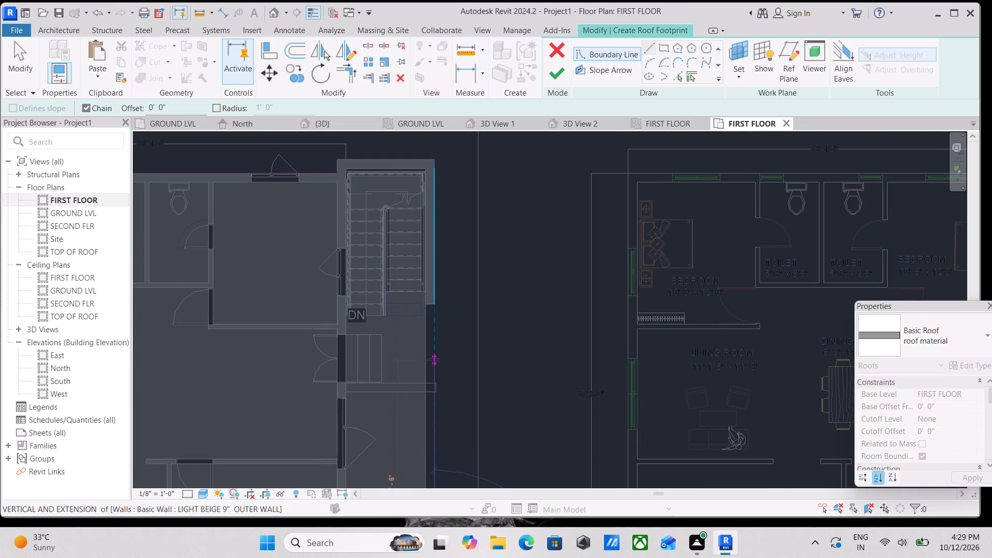
{"action": "left_click", "coordinate": [433, 162]}
{"action": "key", "text": "Escape"}
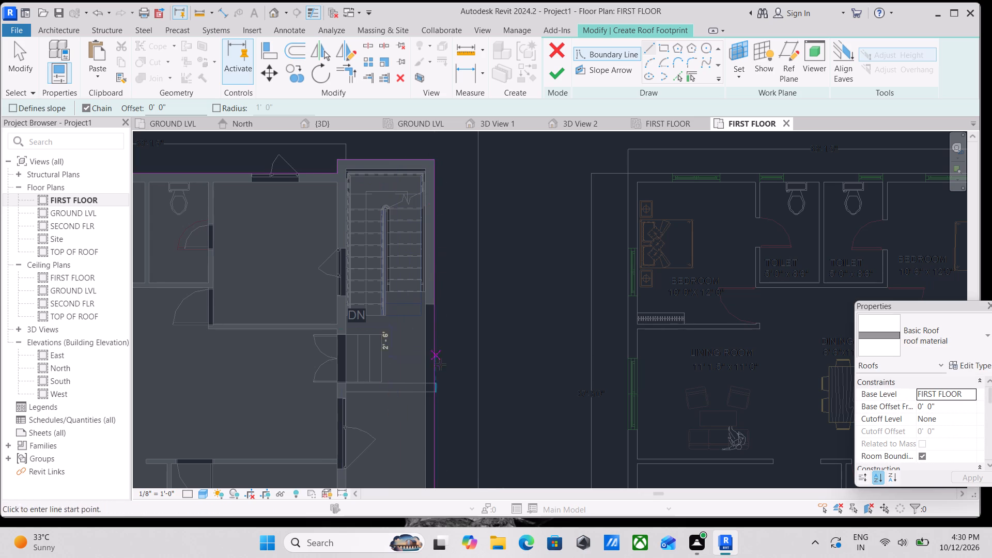
Draw the west roof boundary line from the house's northwest corner straight past the sit-out to the outer wall's next corner.
{"action": "scroll", "coordinate": [440, 366], "scroll_direction": "down", "scroll_amount": 2}
{"action": "middle_click_drag", "start_coordinate": [343, 221], "coordinate": [688, 219]}
{"action": "scroll", "coordinate": [505, 290], "scroll_direction": "down", "scroll_amount": 2}
{"action": "scroll", "coordinate": [419, 223], "scroll_direction": "up", "scroll_amount": 2}
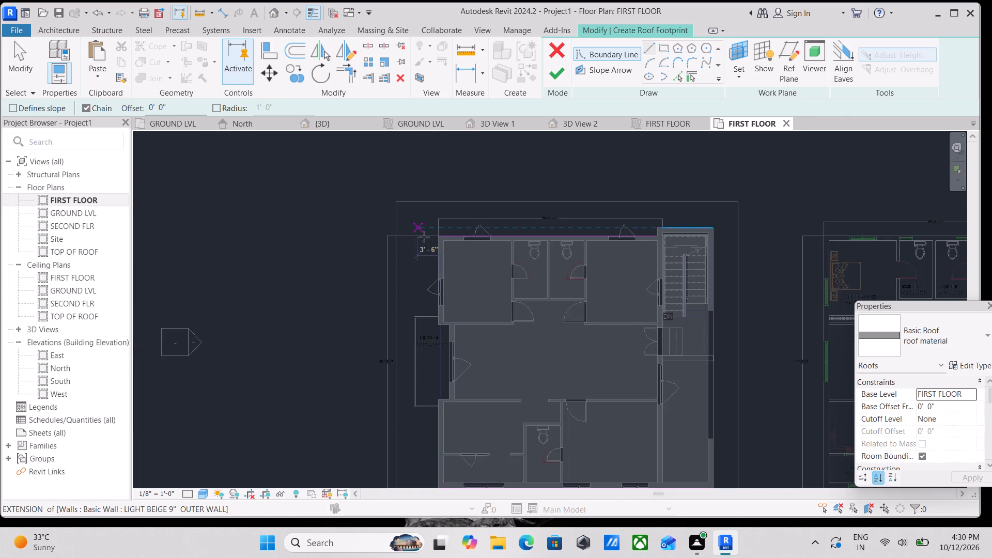
{"action": "scroll", "coordinate": [424, 237], "scroll_direction": "up", "scroll_amount": 6}
{"action": "left_click", "coordinate": [469, 237]}
{"action": "scroll", "coordinate": [460, 405], "scroll_direction": "down", "scroll_amount": 2}
{"action": "middle_click_drag", "start_coordinate": [460, 405], "coordinate": [460, 396]}
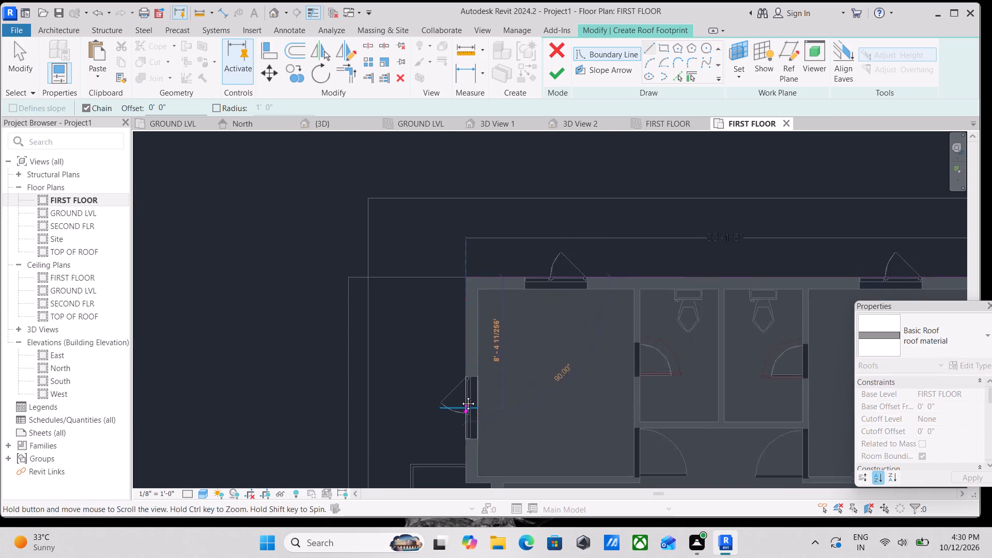
{"action": "middle_click_drag", "start_coordinate": [460, 396], "coordinate": [471, 234]}
{"action": "scroll", "coordinate": [483, 315], "scroll_direction": "down", "scroll_amount": 1}
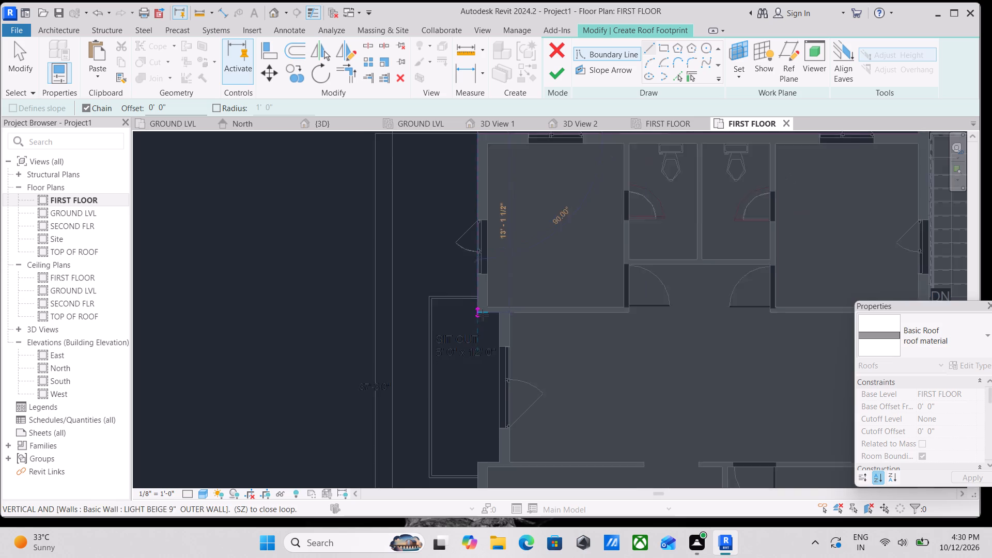
{"action": "scroll", "coordinate": [483, 315], "scroll_direction": "down", "scroll_amount": 3}
{"action": "middle_click_drag", "start_coordinate": [476, 353], "coordinate": [483, 282]}
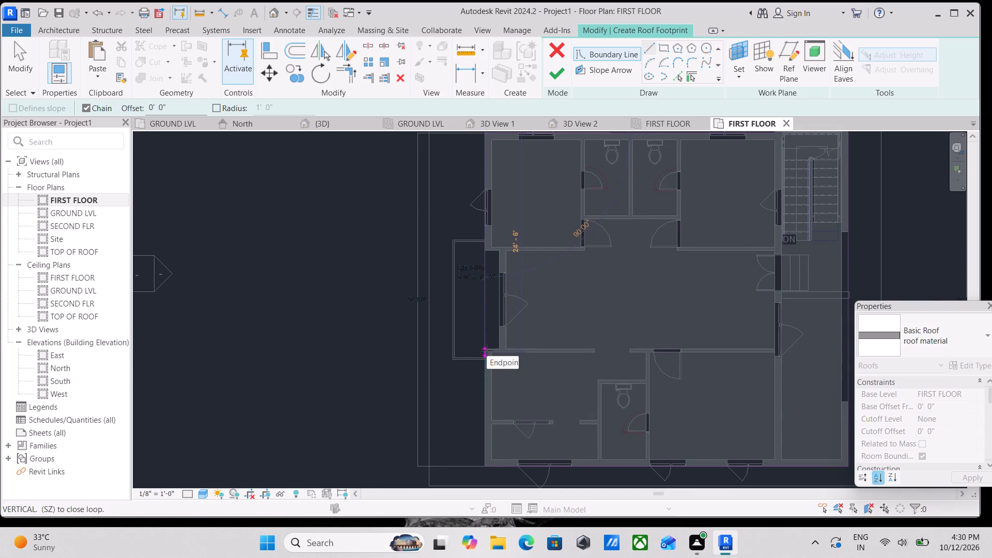
{"action": "scroll", "coordinate": [487, 350], "scroll_direction": "up", "scroll_amount": 4}
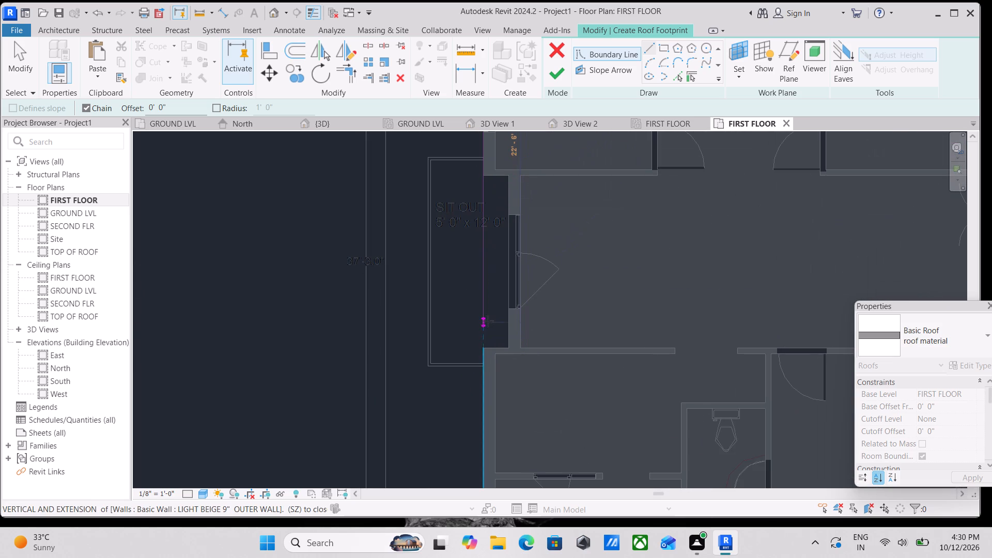
{"action": "left_click", "coordinate": [485, 346]}
{"action": "key", "text": "Escape"}
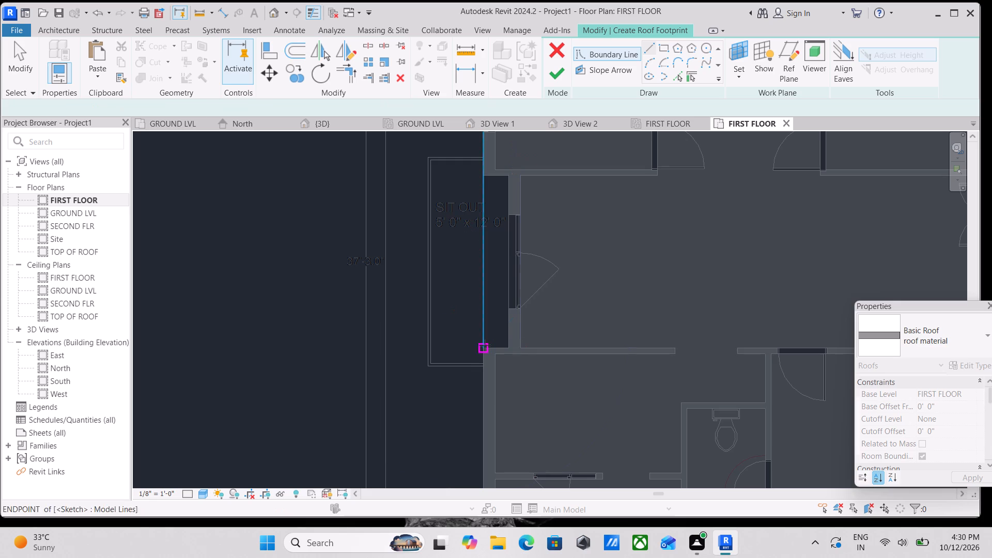
Continue the west roof boundary down the outer wall to the house's southwest corner and finish the footprint roof.
{"action": "scroll", "coordinate": [516, 305], "scroll_direction": "down", "scroll_amount": 3}
{"action": "scroll", "coordinate": [505, 336], "scroll_direction": "up", "scroll_amount": 3}
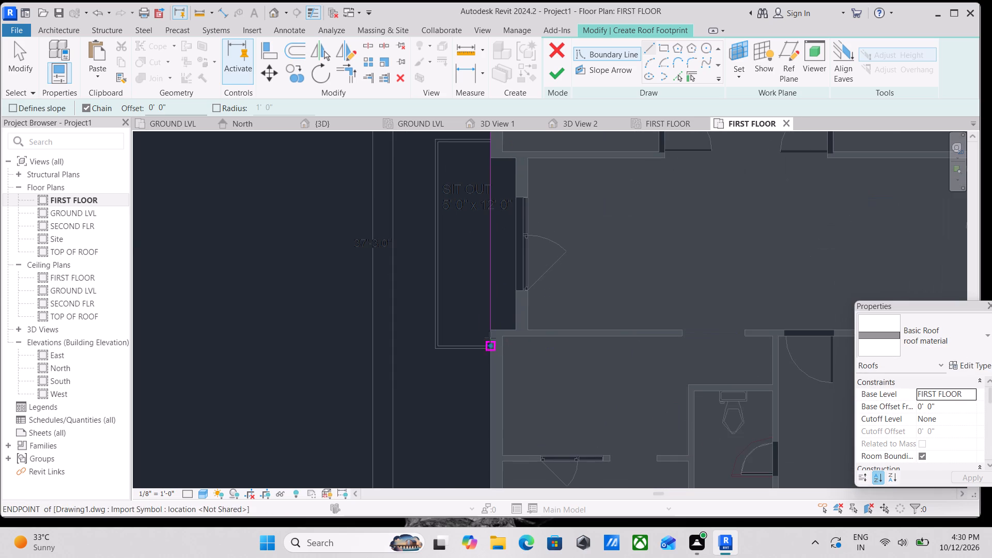
{"action": "left_click", "coordinate": [490, 326]}
{"action": "scroll", "coordinate": [484, 395], "scroll_direction": "down", "scroll_amount": 1}
{"action": "middle_click_drag", "start_coordinate": [484, 395], "coordinate": [492, 242]}
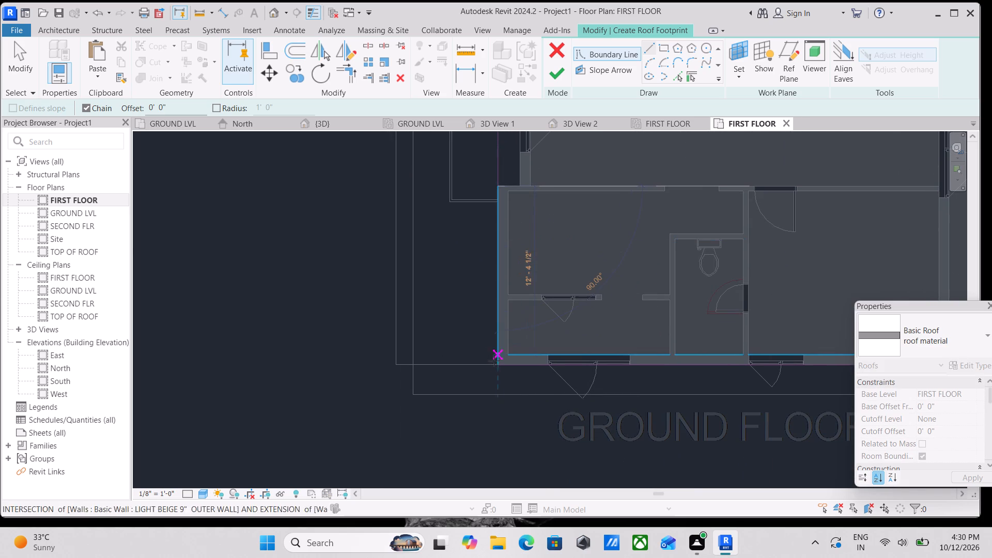
{"action": "left_click", "coordinate": [495, 364]}
{"action": "key", "text": "Escape"}
{"action": "middle_click_drag", "start_coordinate": [548, 249], "coordinate": [530, 307]}
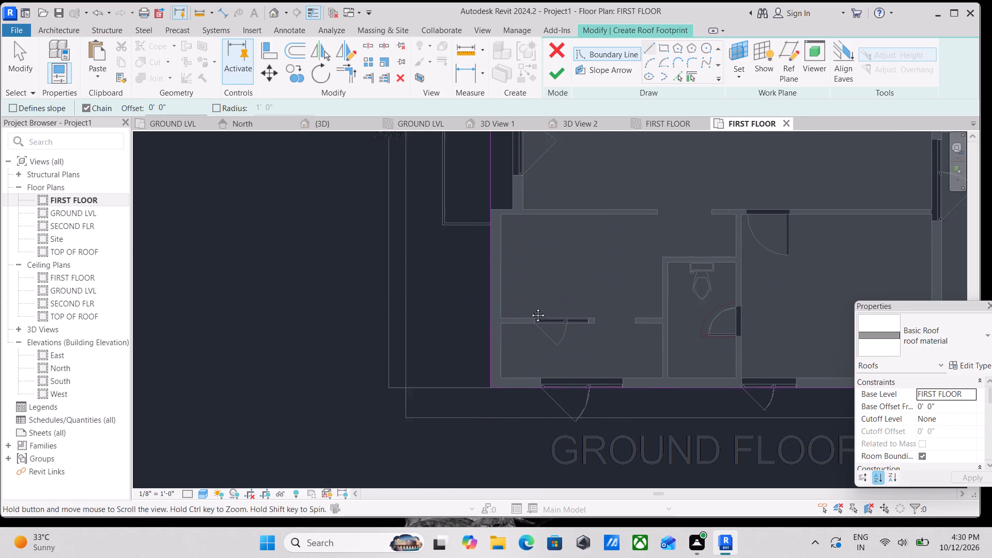
{"action": "middle_click_drag", "start_coordinate": [530, 307], "coordinate": [528, 326]}
{"action": "scroll", "coordinate": [526, 327], "scroll_direction": "up", "scroll_amount": 1}
{"action": "left_click", "coordinate": [555, 80]}
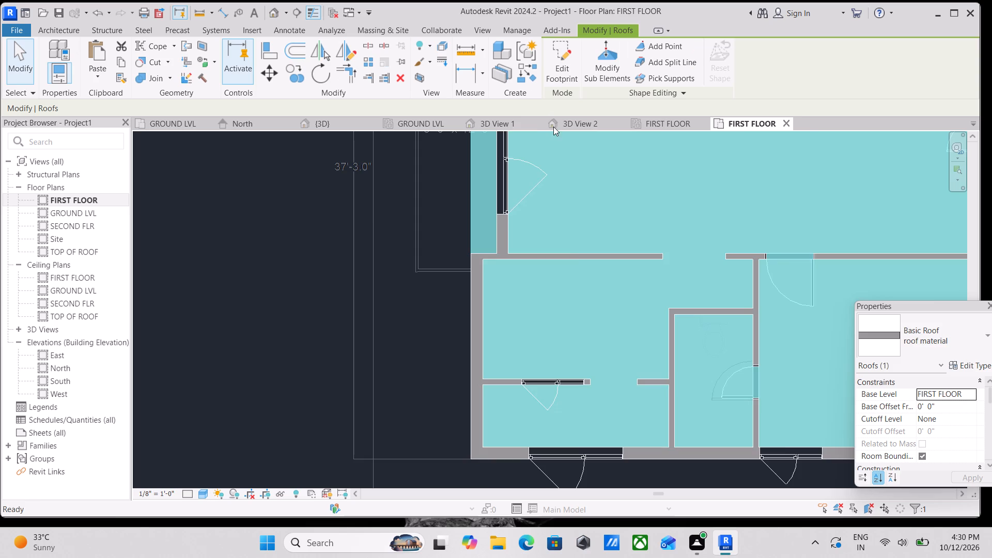
{"action": "scroll", "coordinate": [572, 249], "scroll_direction": "down", "scroll_amount": 6}
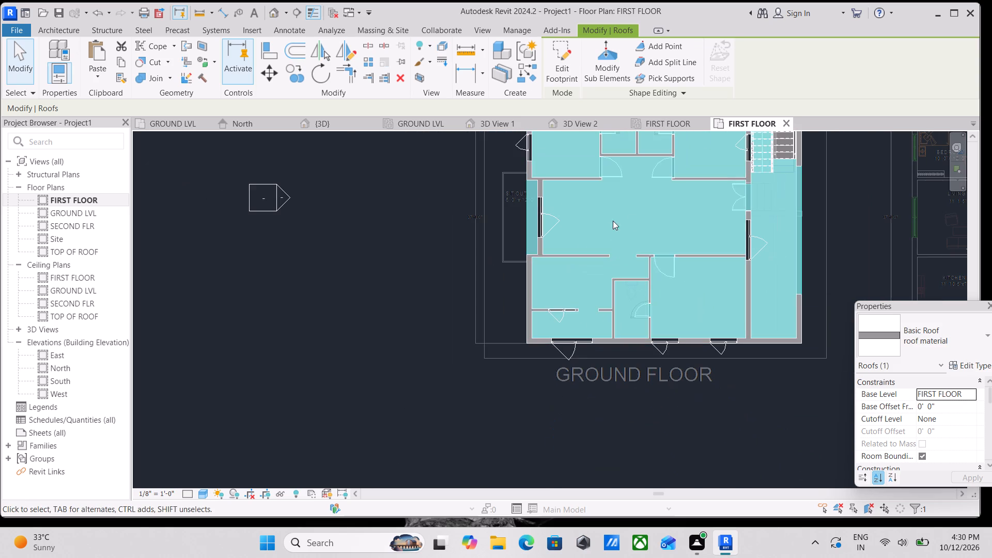
{"action": "key", "text": "Escape"}
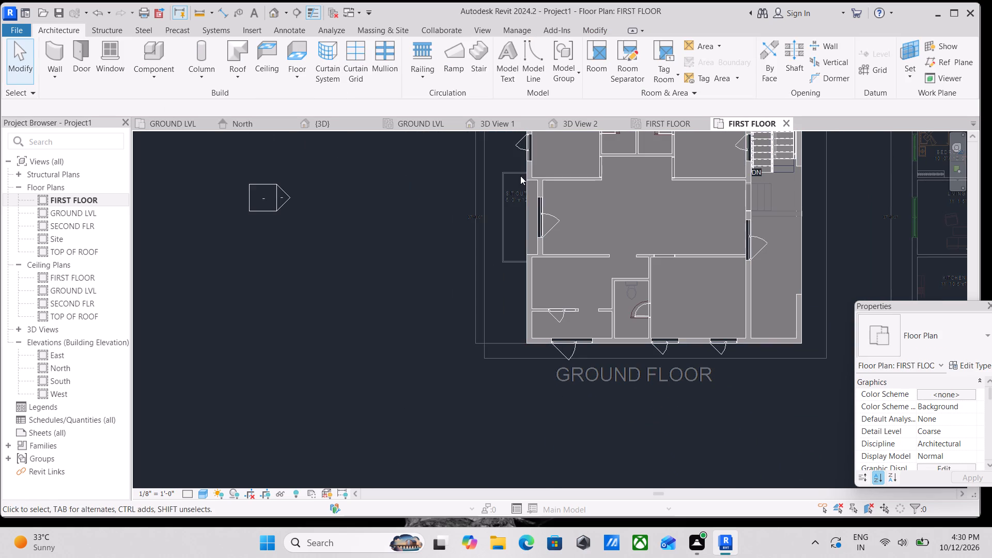
In the default 3D view, set the new roof's Base Level to SECOND FLR.
{"action": "left_click", "coordinate": [328, 121]}
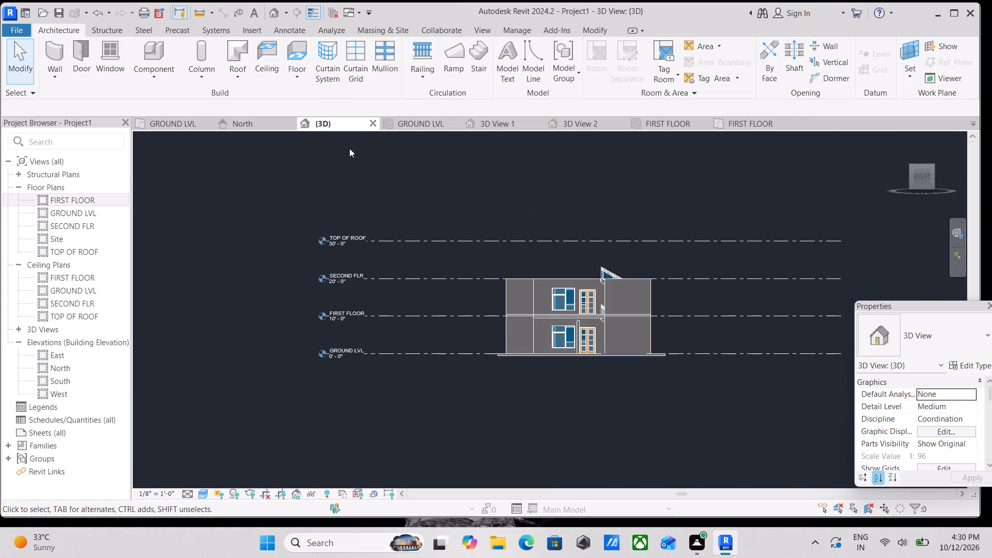
{"action": "middle_click_drag", "start_coordinate": [561, 304], "coordinate": [684, 440], "text": "shift"}
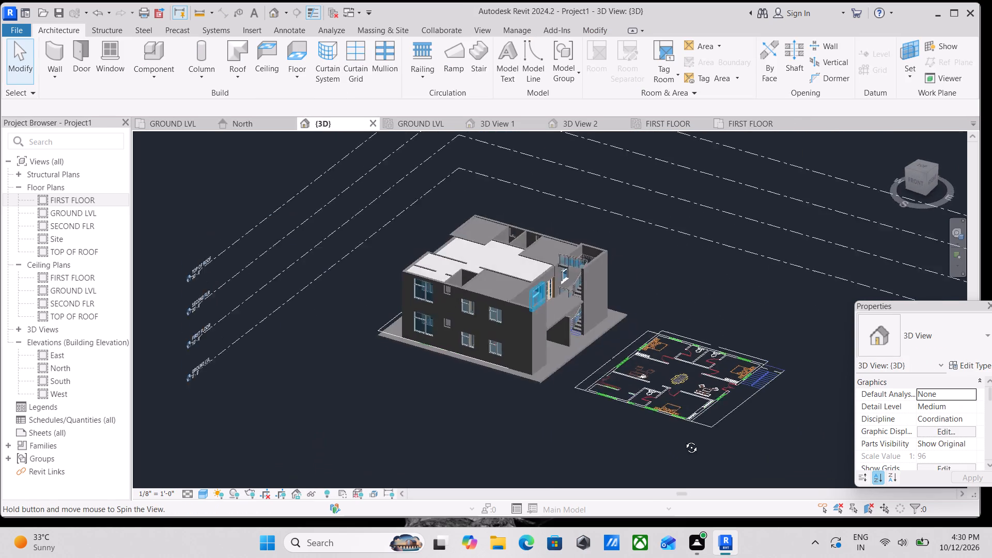
{"action": "middle_click_drag", "start_coordinate": [684, 440], "coordinate": [690, 442], "text": "shift"}
{"action": "middle_click_drag", "start_coordinate": [548, 349], "coordinate": [626, 306]}
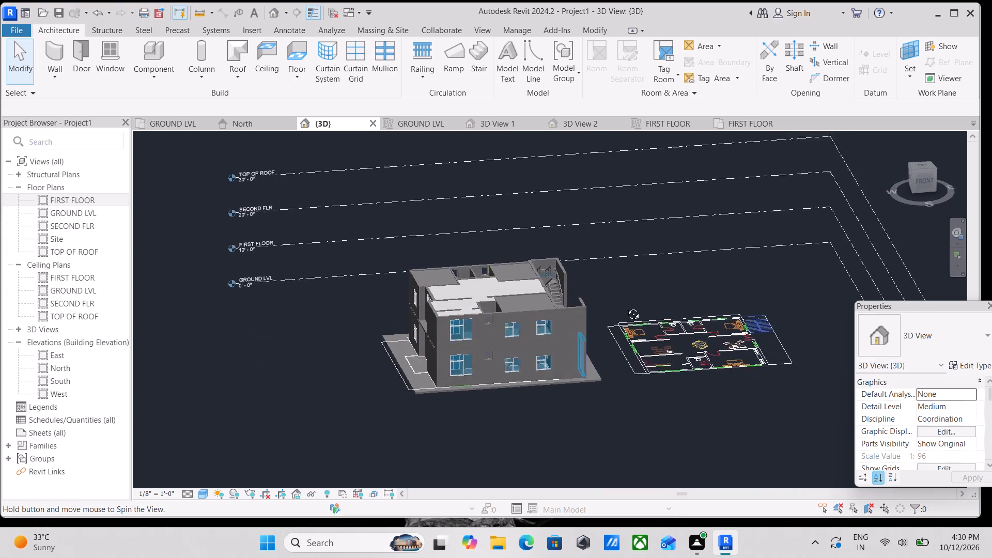
{"action": "middle_click_drag", "start_coordinate": [626, 306], "coordinate": [493, 318]}
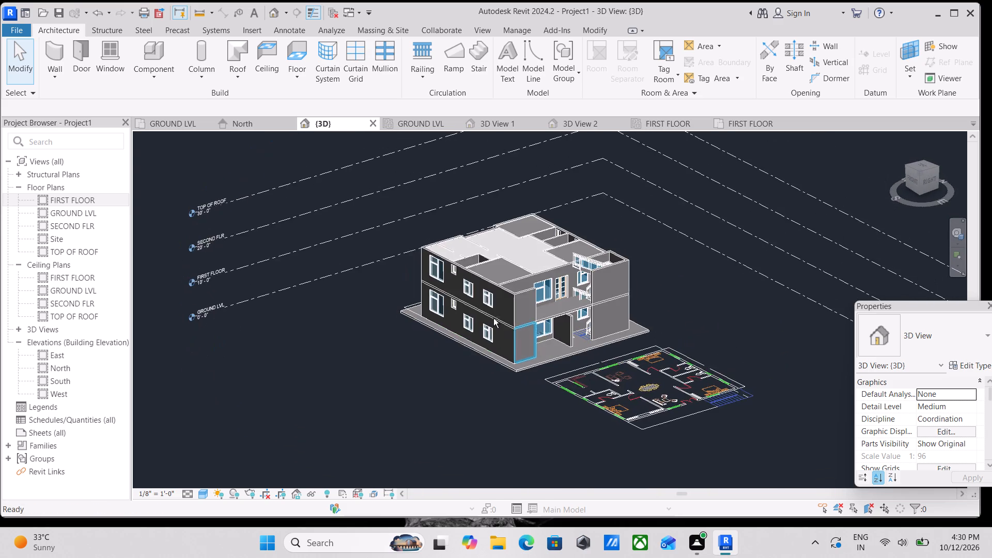
{"action": "scroll", "coordinate": [579, 316], "scroll_direction": "up", "scroll_amount": 6}
{"action": "left_click", "coordinate": [541, 316]}
{"action": "scroll", "coordinate": [541, 316], "scroll_direction": "up", "scroll_amount": 3}
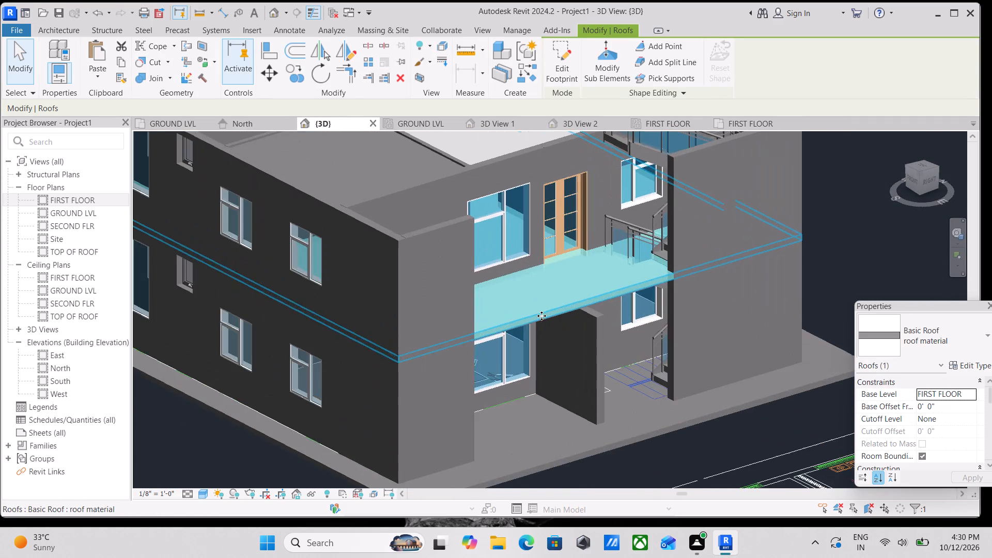
{"action": "scroll", "coordinate": [542, 315], "scroll_direction": "down", "scroll_amount": 3}
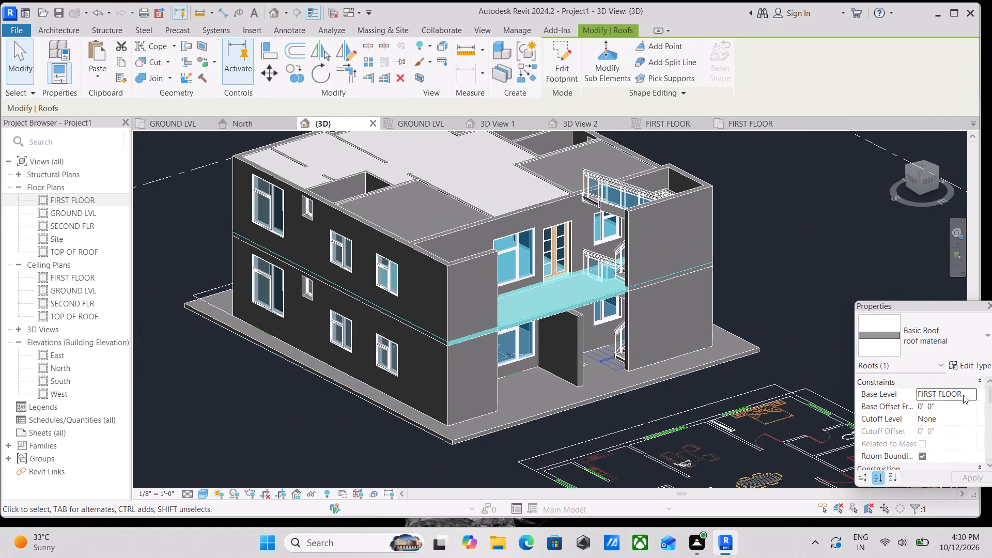
{"action": "left_click", "coordinate": [963, 395]}
{"action": "left_click", "coordinate": [971, 394]}
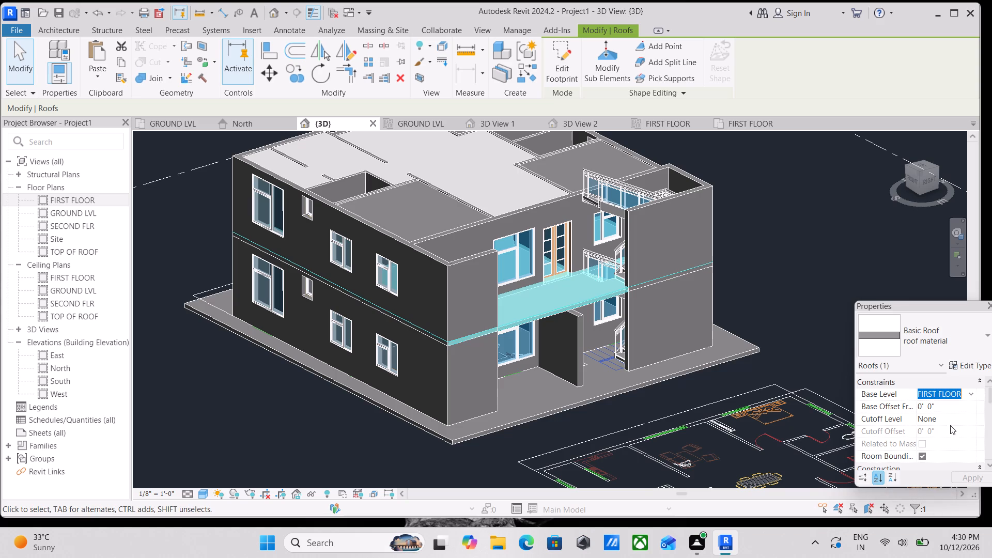
{"action": "left_click", "coordinate": [950, 425]}
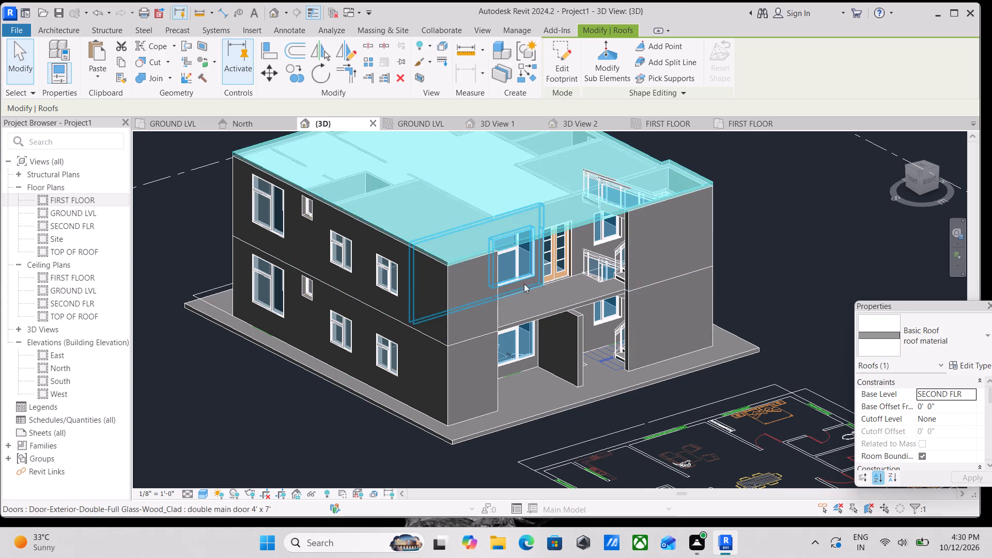
{"action": "key", "text": "Escape"}
{"action": "scroll", "coordinate": [487, 265], "scroll_direction": "up", "scroll_amount": 2}
{"action": "scroll", "coordinate": [529, 261], "scroll_direction": "down", "scroll_amount": 3}
{"action": "scroll", "coordinate": [570, 271], "scroll_direction": "down", "scroll_amount": 2}
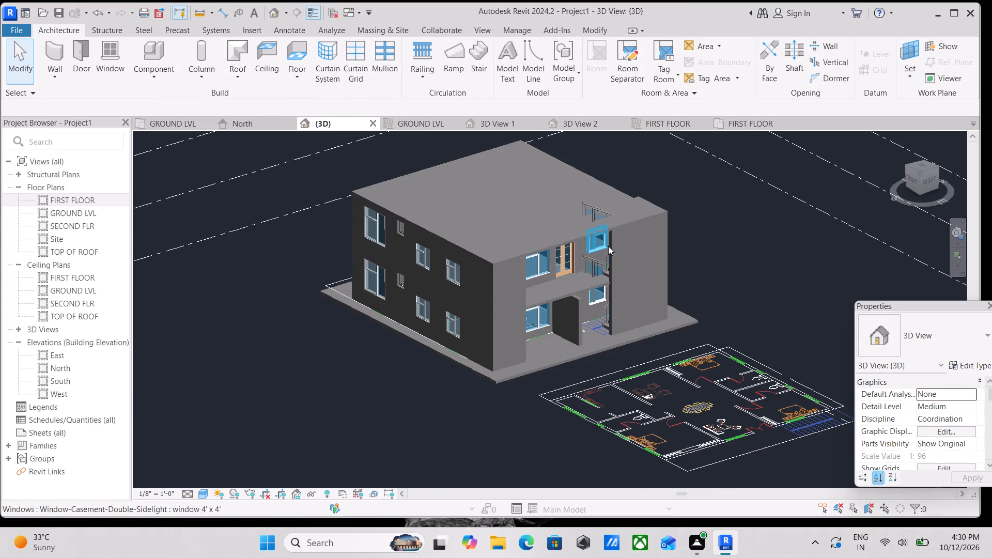
Edit the roof's footprint from above, adding a rectangular boundary about 6' 6" by 10' 6" around the staircase, starting at its inner northwest wall corner.
{"action": "left_click", "coordinate": [558, 242]}
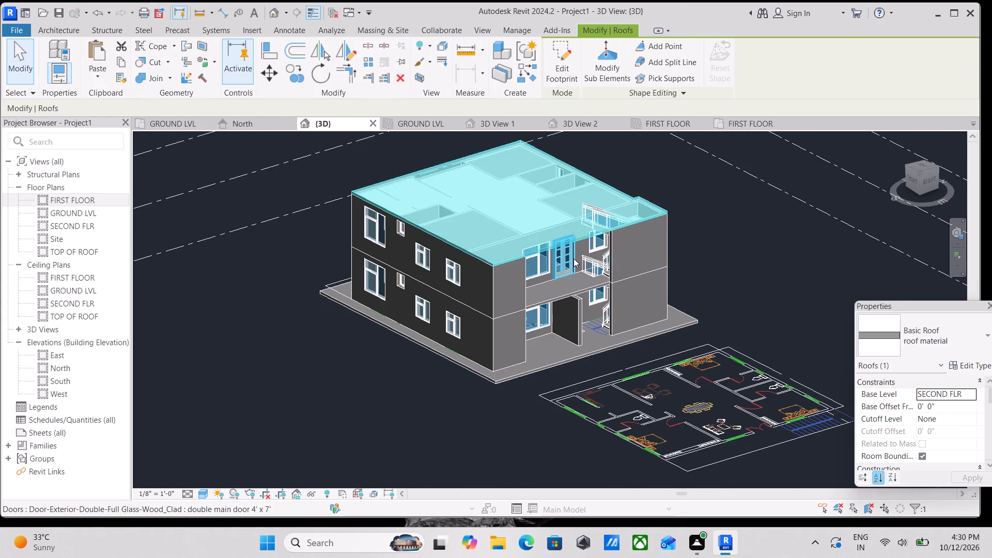
{"action": "middle_click_drag", "start_coordinate": [569, 277], "coordinate": [629, 362], "text": "shift"}
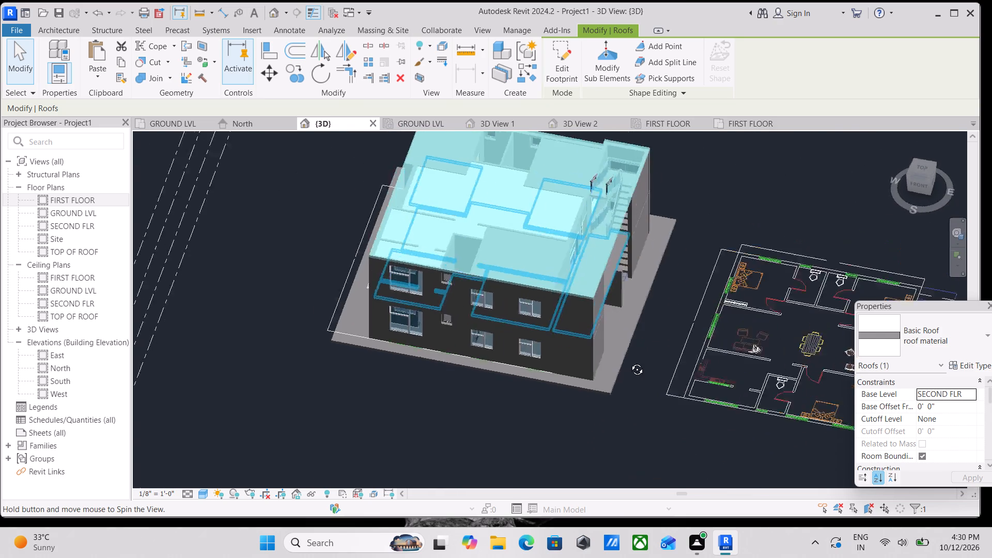
{"action": "middle_click_drag", "start_coordinate": [629, 362], "coordinate": [508, 242], "text": "shift"}
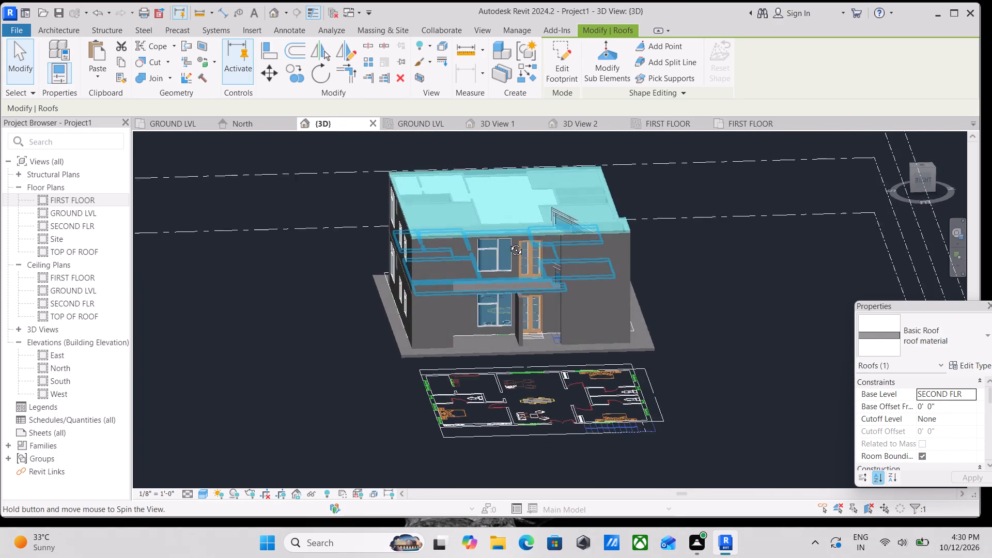
{"action": "middle_click_drag", "start_coordinate": [508, 242], "coordinate": [591, 246], "text": "shift"}
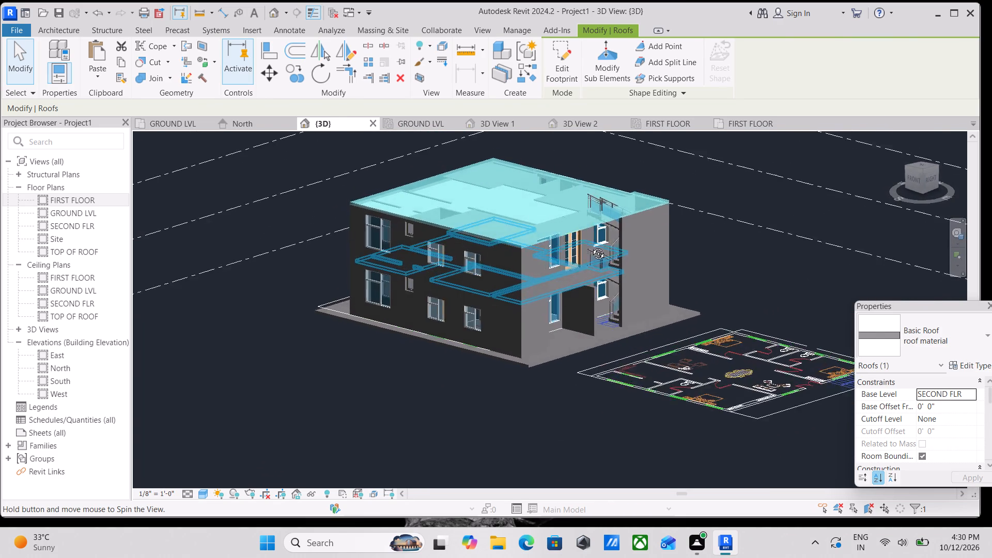
{"action": "middle_click_drag", "start_coordinate": [591, 246], "coordinate": [690, 237], "text": "shift"}
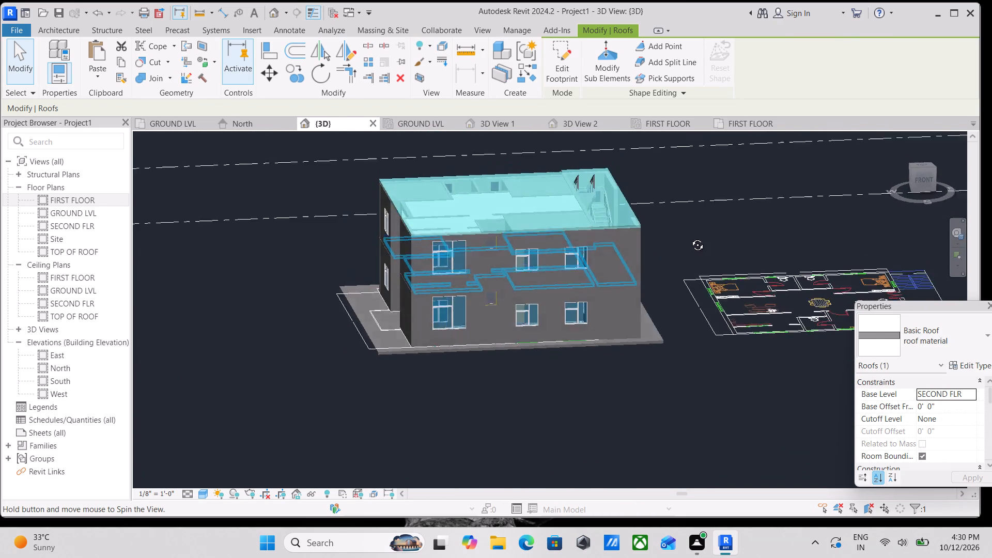
{"action": "middle_click_drag", "start_coordinate": [690, 237], "coordinate": [621, 277], "text": "shift"}
{"action": "left_click", "coordinate": [557, 51]}
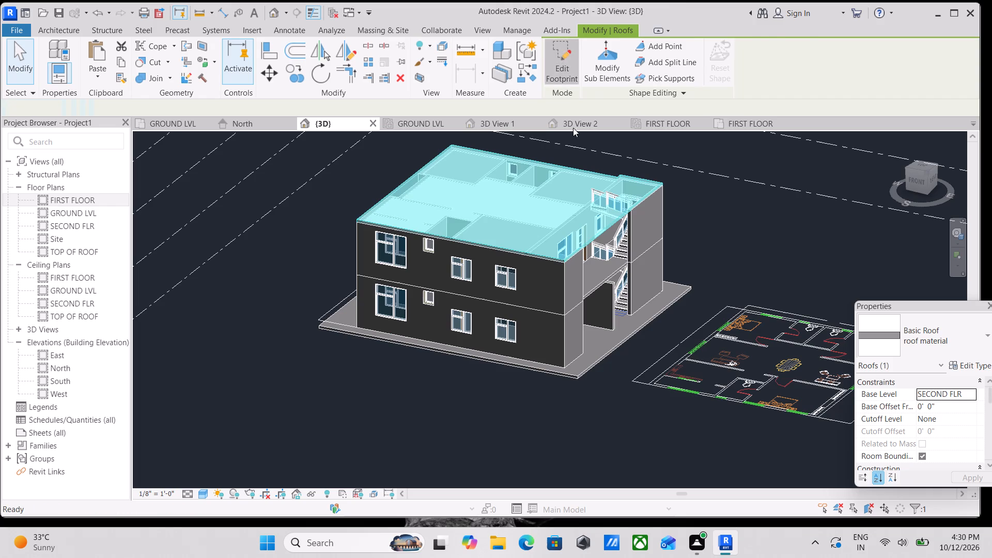
{"action": "middle_click_drag", "start_coordinate": [648, 294], "coordinate": [718, 345], "text": "shift"}
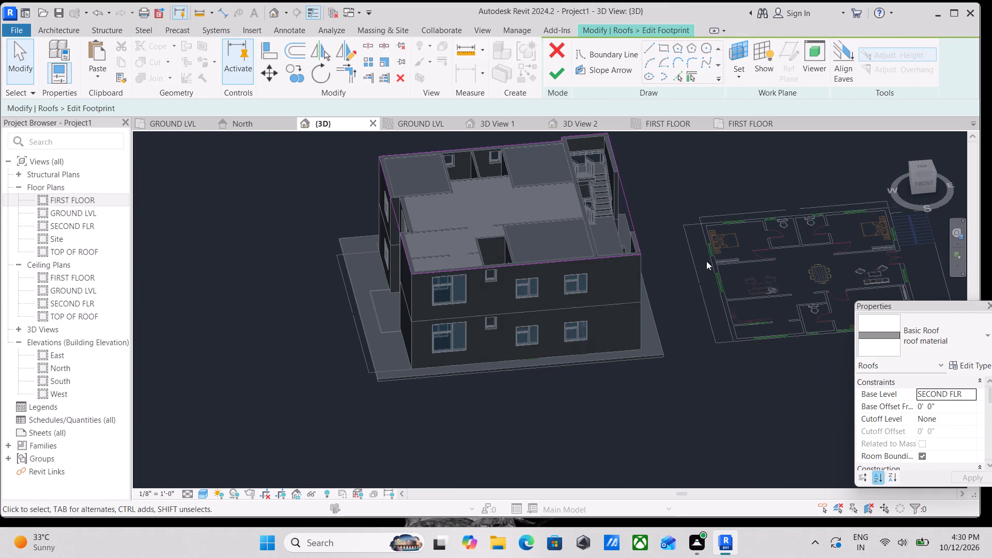
{"action": "left_click", "coordinate": [924, 166]}
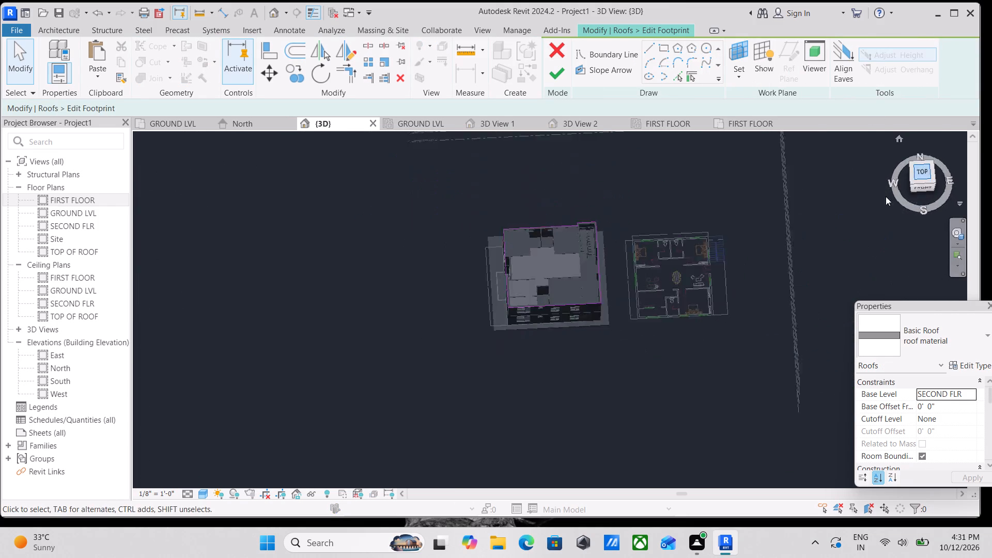
{"action": "scroll", "coordinate": [631, 258], "scroll_direction": "up", "scroll_amount": 4}
{"action": "scroll", "coordinate": [526, 283], "scroll_direction": "up", "scroll_amount": 10}
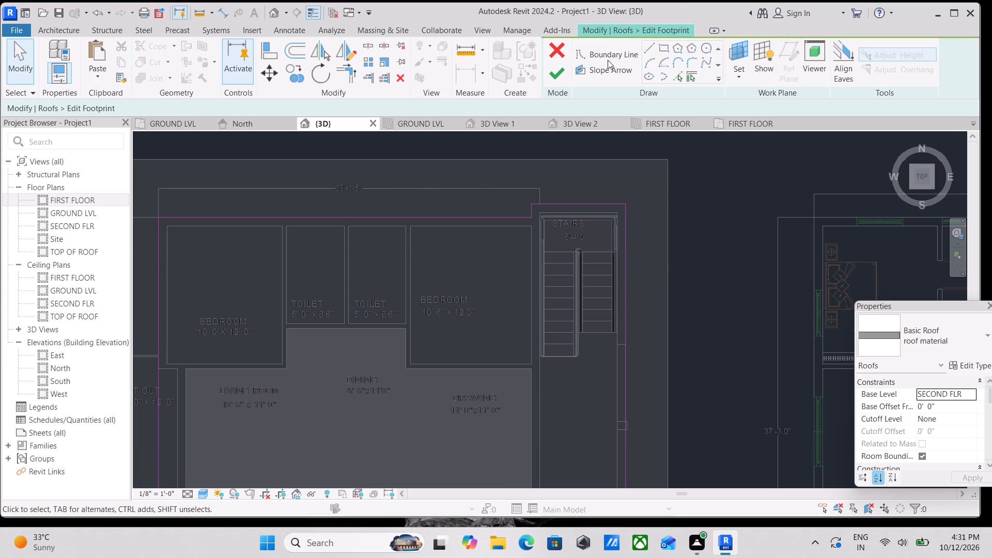
{"action": "left_click", "coordinate": [663, 49]}
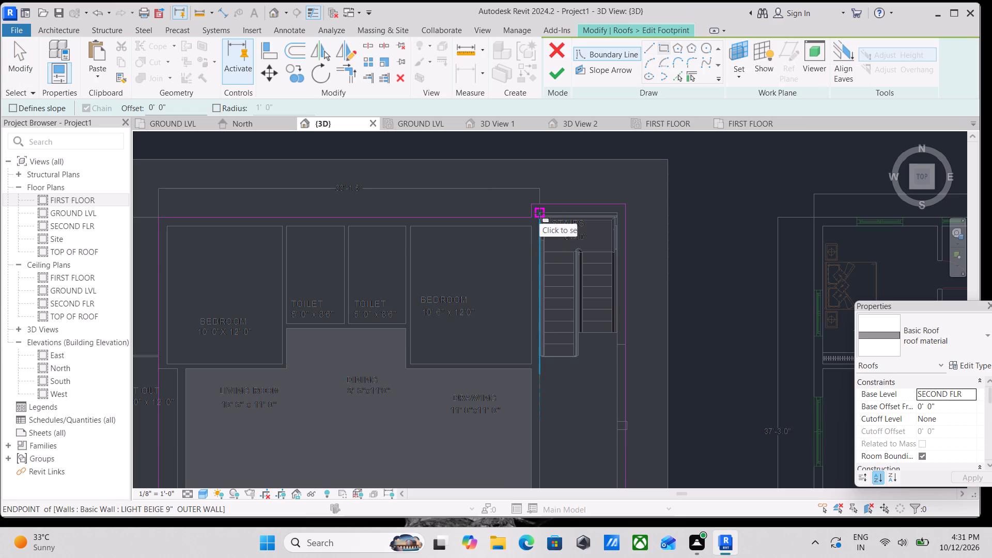
{"action": "left_click", "coordinate": [539, 213]}
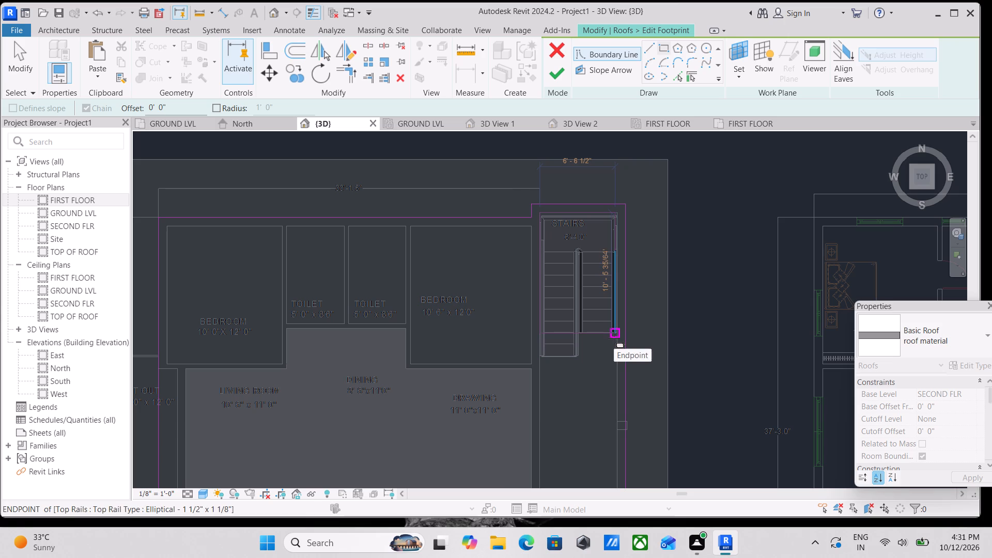
{"action": "left_click", "coordinate": [614, 338]}
{"action": "scroll", "coordinate": [614, 338], "scroll_direction": "up", "scroll_amount": 8}
{"action": "key", "text": "Escape"}
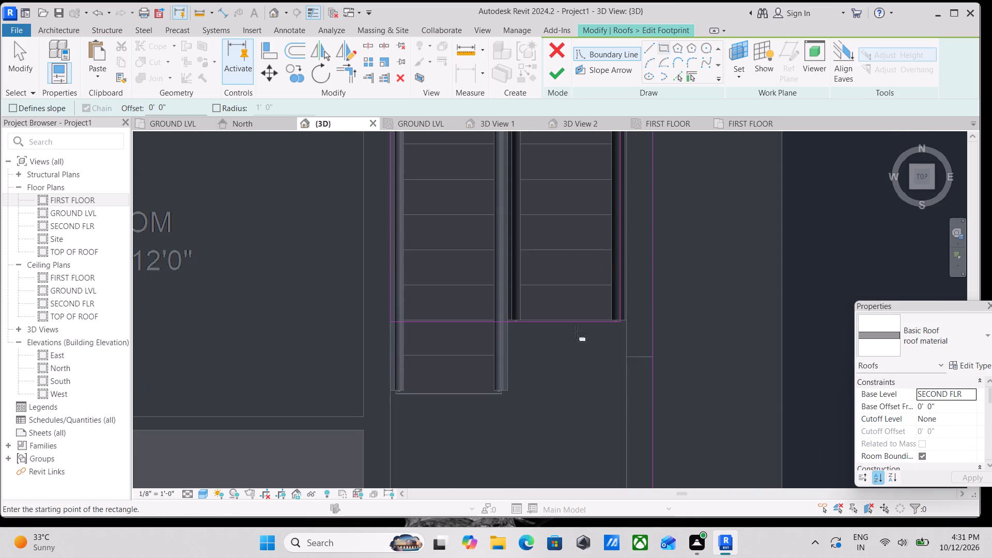
{"action": "key", "text": "Escape"}
{"action": "key", "text": "Escape"}
Delete the south edge of the rectangle drawn around the staircase.
{"action": "left_click", "coordinate": [523, 320]}
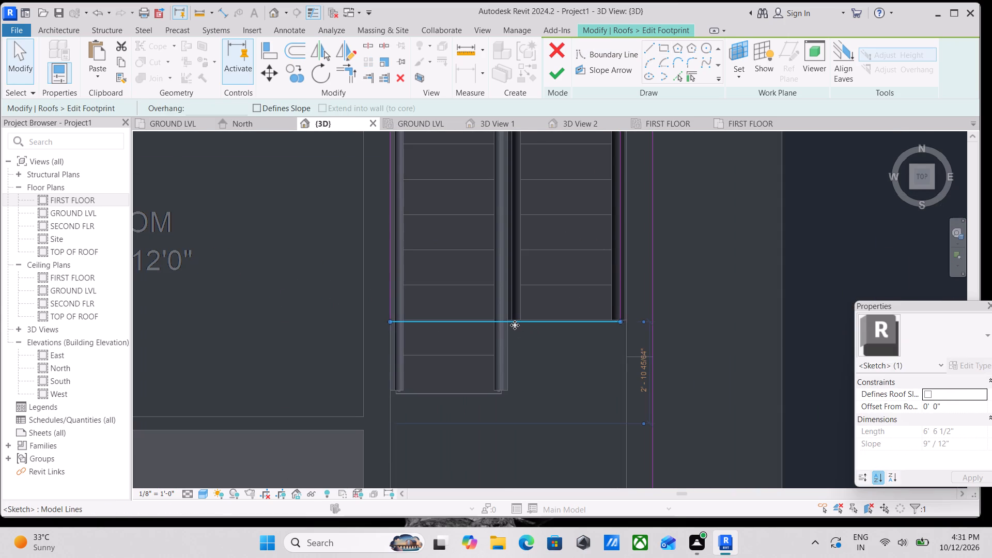
{"action": "right_click", "coordinate": [515, 325]}
{"action": "left_click", "coordinate": [560, 321]}
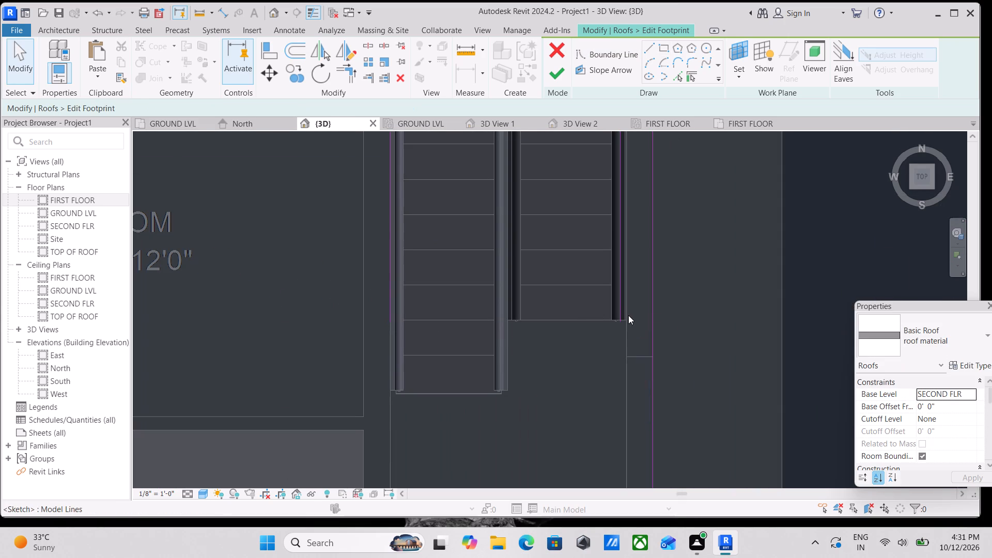
Extend the stair opening's west boundary line south by about 2' 2" to the foot of the longer stair flight.
{"action": "scroll", "coordinate": [628, 315], "scroll_direction": "up", "scroll_amount": 3}
{"action": "scroll", "coordinate": [628, 315], "scroll_direction": "down", "scroll_amount": 8}
{"action": "middle_click_drag", "start_coordinate": [617, 307], "coordinate": [613, 397]}
{"action": "scroll", "coordinate": [617, 303], "scroll_direction": "up", "scroll_amount": 3}
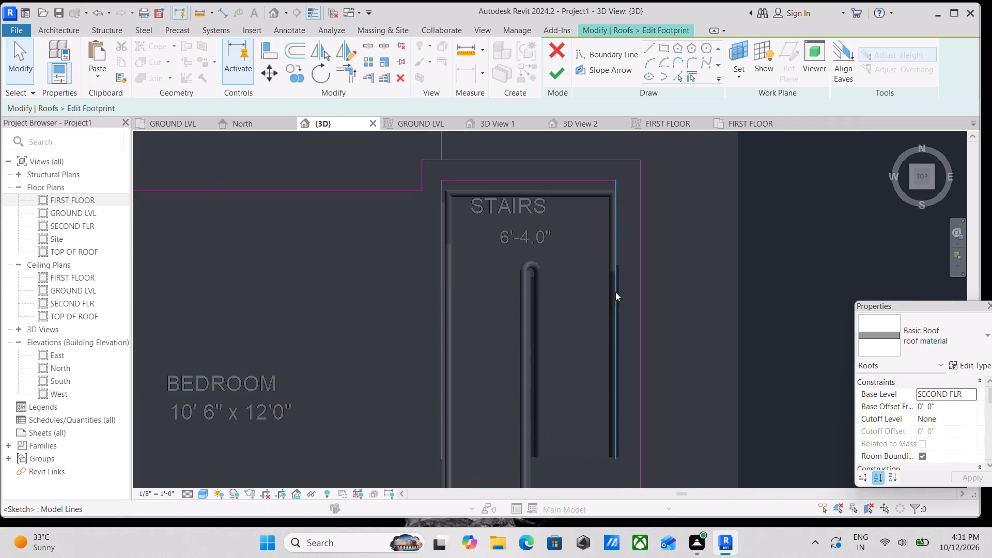
{"action": "scroll", "coordinate": [529, 238], "scroll_direction": "down", "scroll_amount": 2}
{"action": "middle_click_drag", "start_coordinate": [529, 239], "coordinate": [553, 133]}
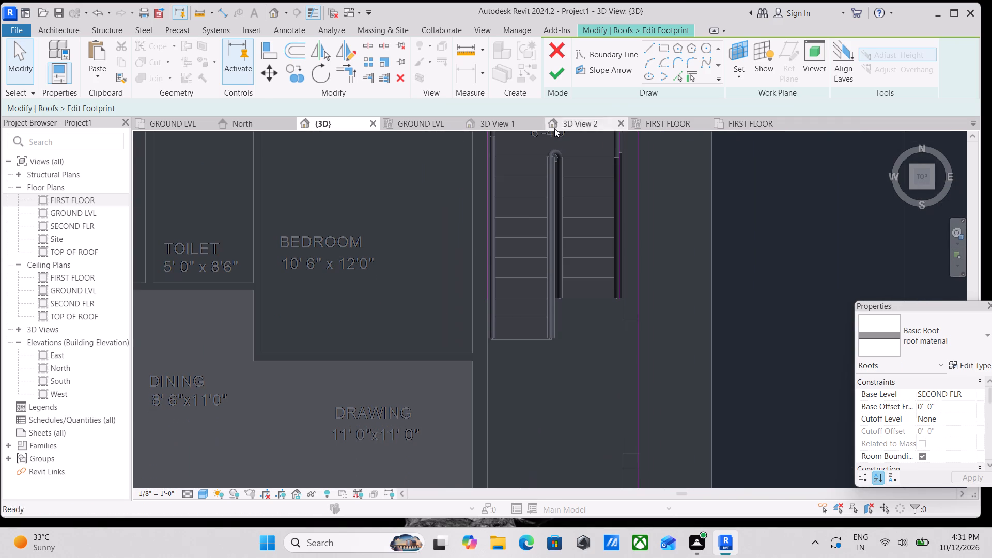
{"action": "left_click", "coordinate": [646, 48]}
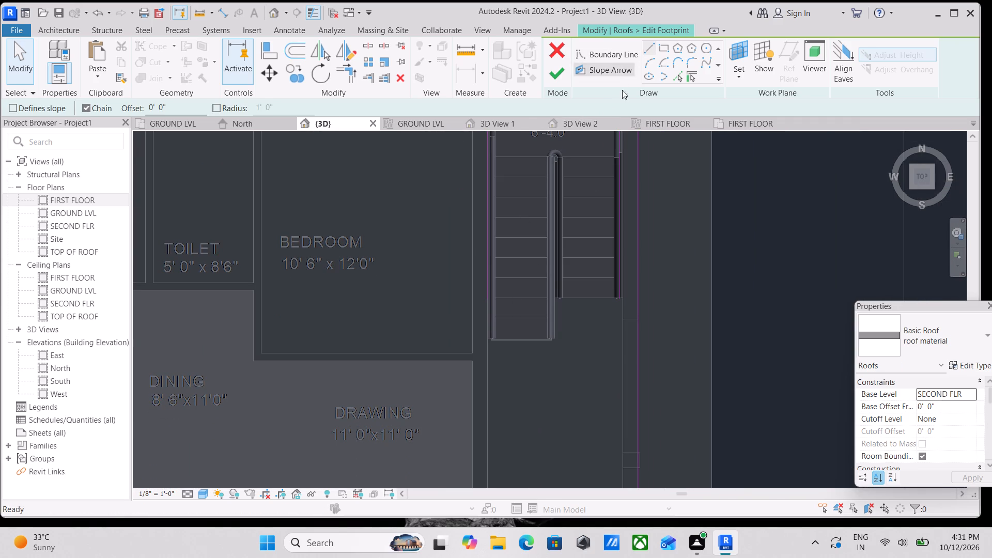
{"action": "scroll", "coordinate": [481, 320], "scroll_direction": "up", "scroll_amount": 3}
{"action": "left_click", "coordinate": [487, 288]}
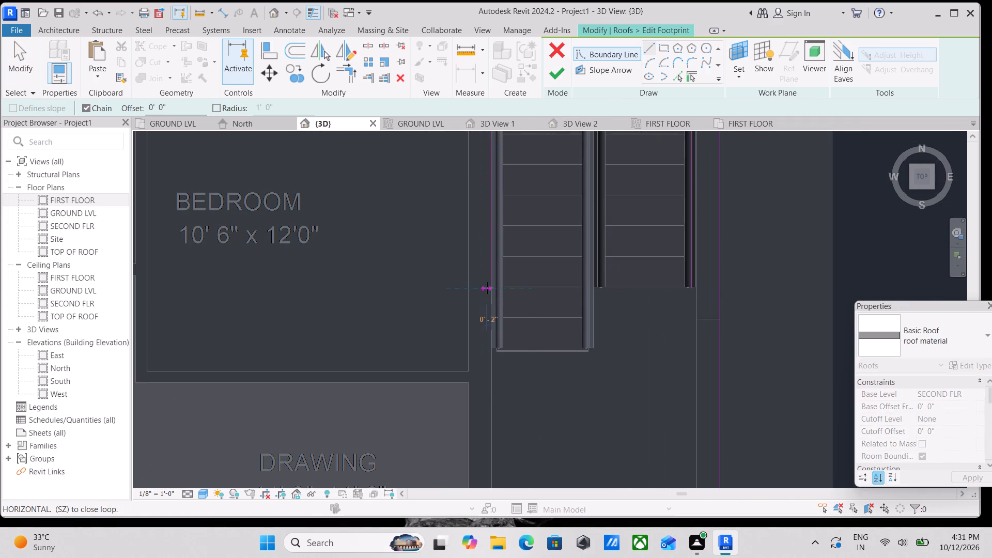
{"action": "left_click", "coordinate": [492, 351]}
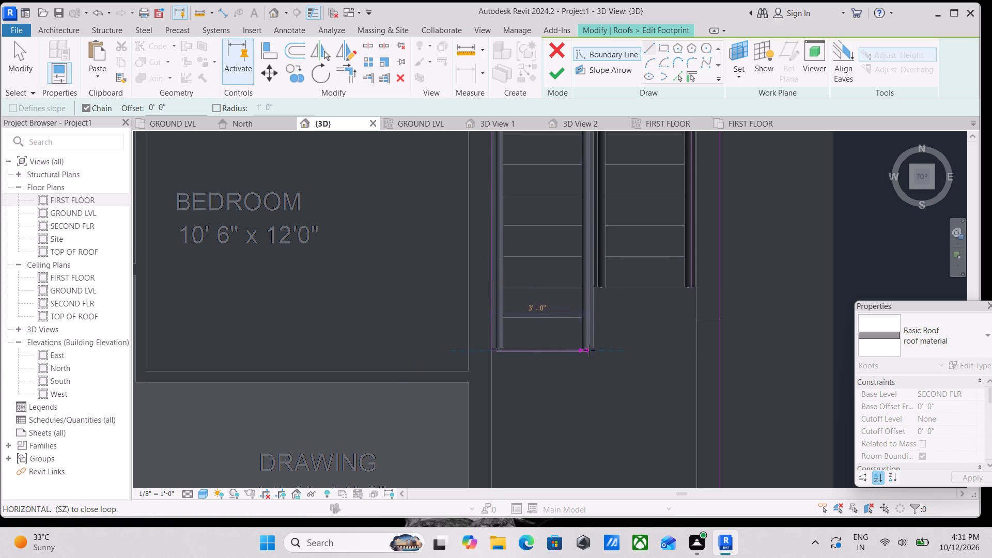
{"action": "scroll", "coordinate": [585, 352], "scroll_direction": "down", "scroll_amount": 7}
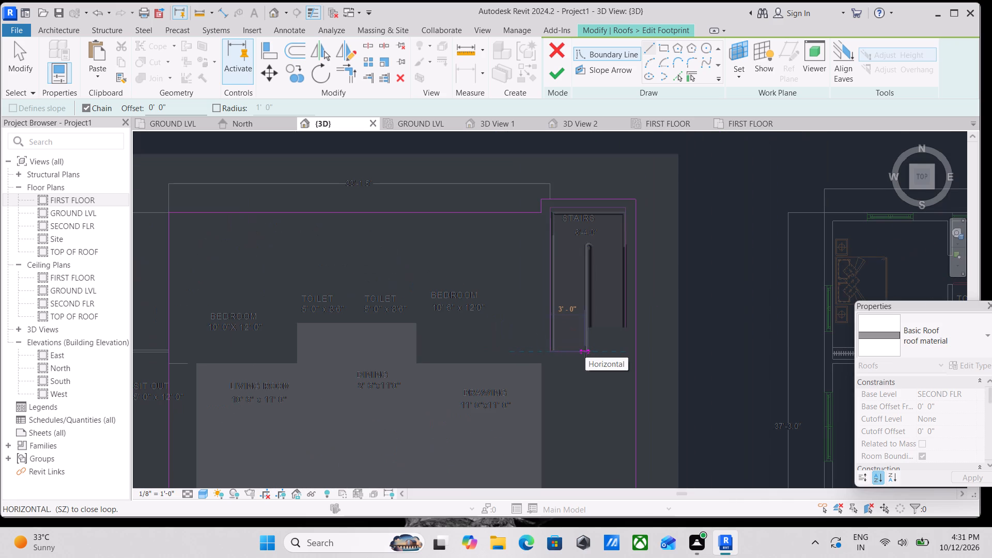
{"action": "scroll", "coordinate": [585, 352], "scroll_direction": "up", "scroll_amount": 3}
{"action": "key", "text": "Escape"}
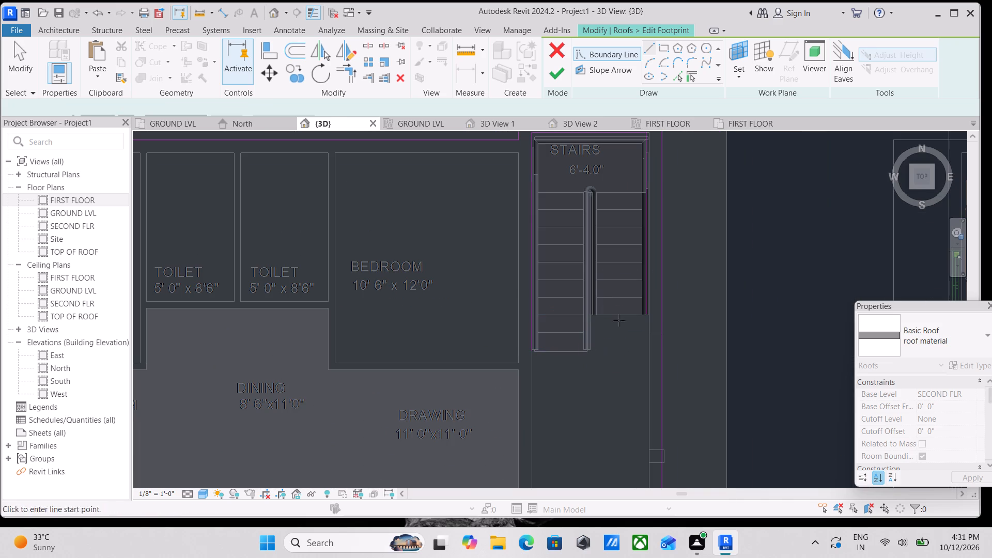
Close the stair opening from its east edge with stepped lines about 3' 2" west, 2' 2" south and 3' 4" west, and finish the roof footprint.
{"action": "scroll", "coordinate": [641, 317], "scroll_direction": "up", "scroll_amount": 7}
{"action": "left_click", "coordinate": [657, 305]}
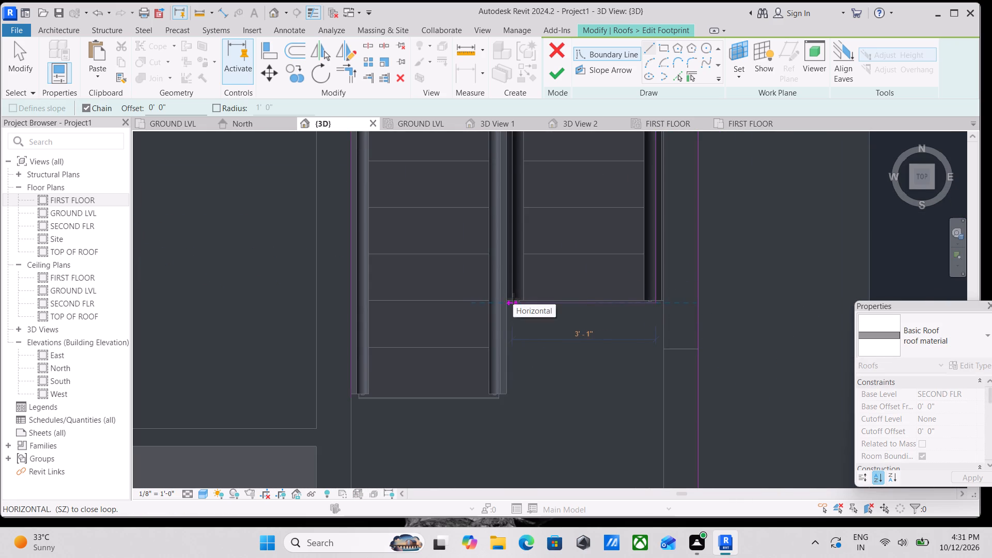
{"action": "scroll", "coordinate": [513, 299], "scroll_direction": "up", "scroll_amount": 5}
{"action": "left_click", "coordinate": [502, 309]}
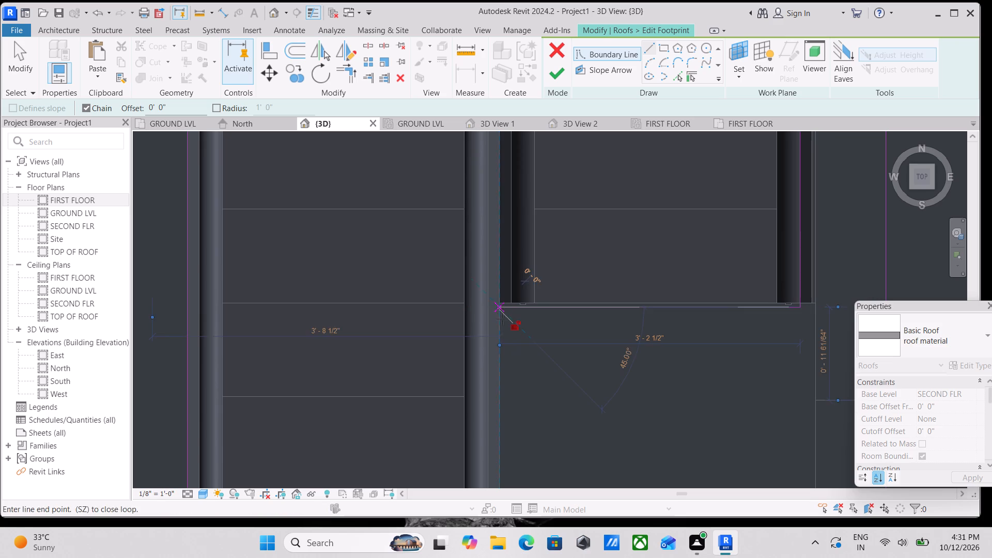
{"action": "scroll", "coordinate": [501, 362], "scroll_direction": "down", "scroll_amount": 3}
{"action": "middle_click_drag", "start_coordinate": [501, 363], "coordinate": [495, 200]}
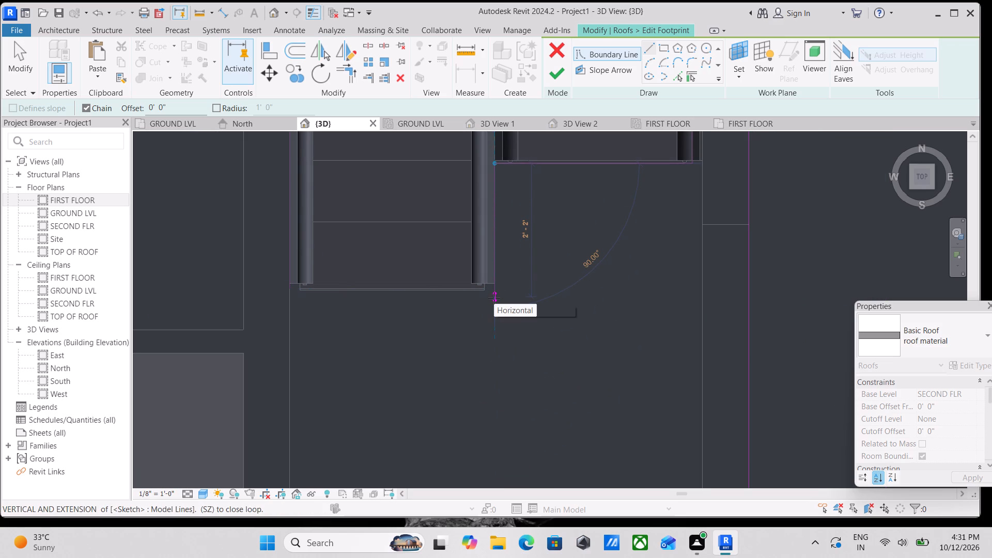
{"action": "left_click", "coordinate": [494, 298]}
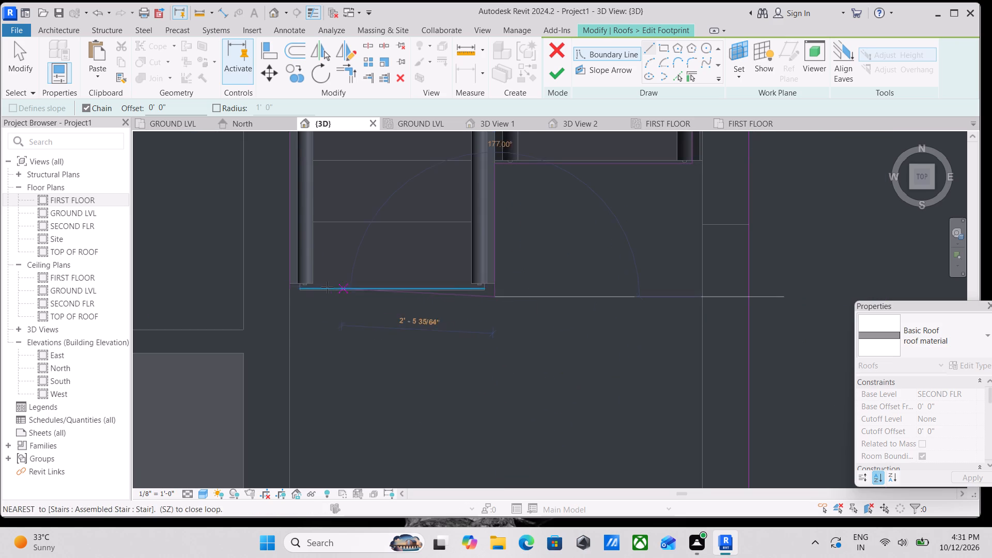
{"action": "left_click", "coordinate": [285, 293]}
{"action": "left_click", "coordinate": [288, 286]}
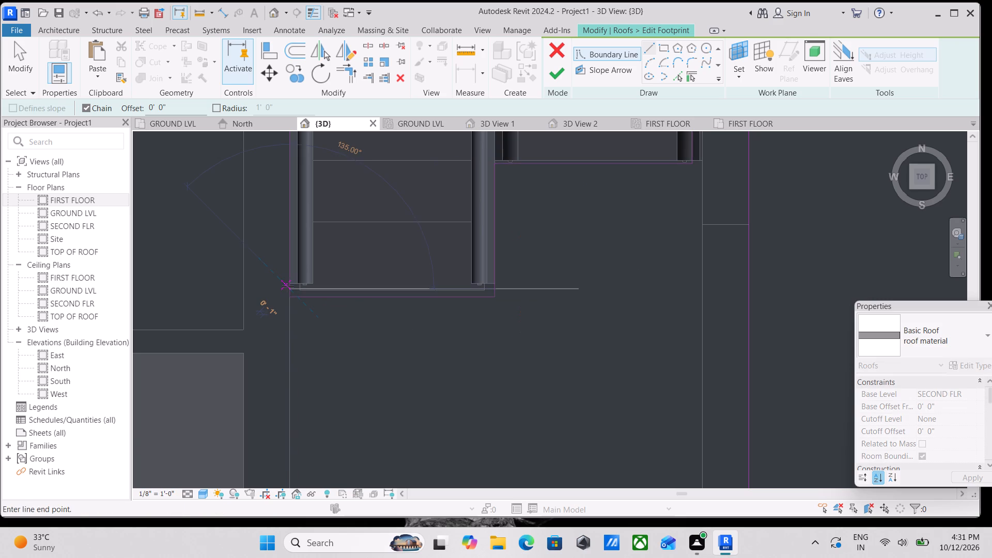
{"action": "key", "text": "Escape"}
{"action": "scroll", "coordinate": [295, 284], "scroll_direction": "down", "scroll_amount": 3}
{"action": "key", "text": "Escape"}
{"action": "scroll", "coordinate": [351, 284], "scroll_direction": "down", "scroll_amount": 4}
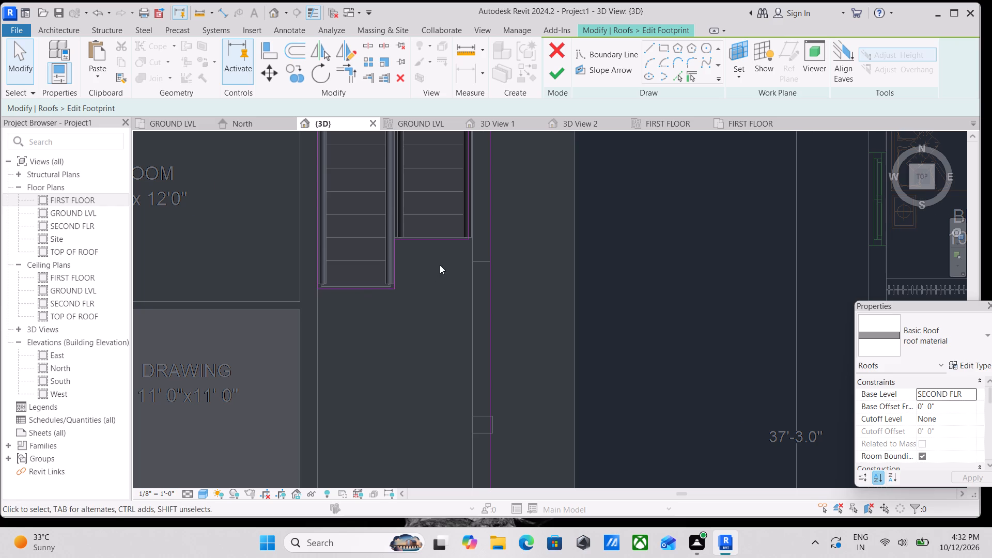
{"action": "scroll", "coordinate": [441, 266], "scroll_direction": "down", "scroll_amount": 3}
{"action": "middle_click_drag", "start_coordinate": [442, 273], "coordinate": [453, 340]}
{"action": "left_click", "coordinate": [560, 73]}
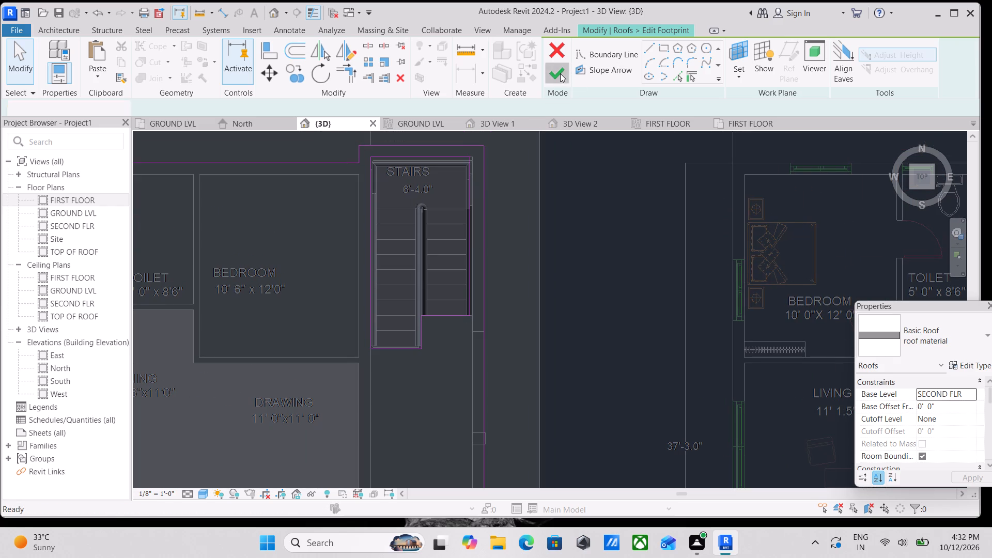
{"action": "scroll", "coordinate": [496, 247], "scroll_direction": "down", "scroll_amount": 3}
{"action": "key", "text": "Escape"}
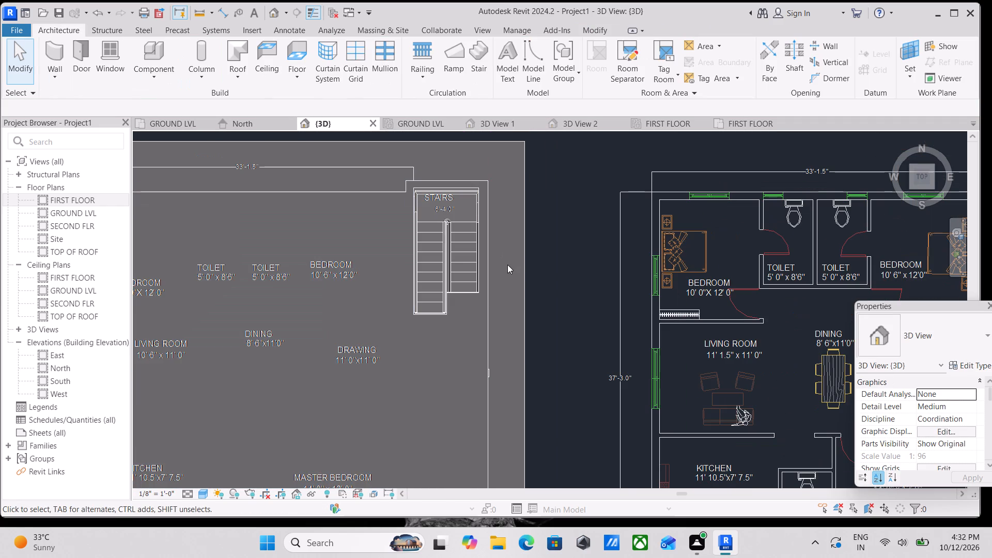
Inspect the flat roof and its stair opening in 3D from several sides of the house.
{"action": "middle_click_drag", "start_coordinate": [512, 277], "coordinate": [421, 128], "text": "shift"}
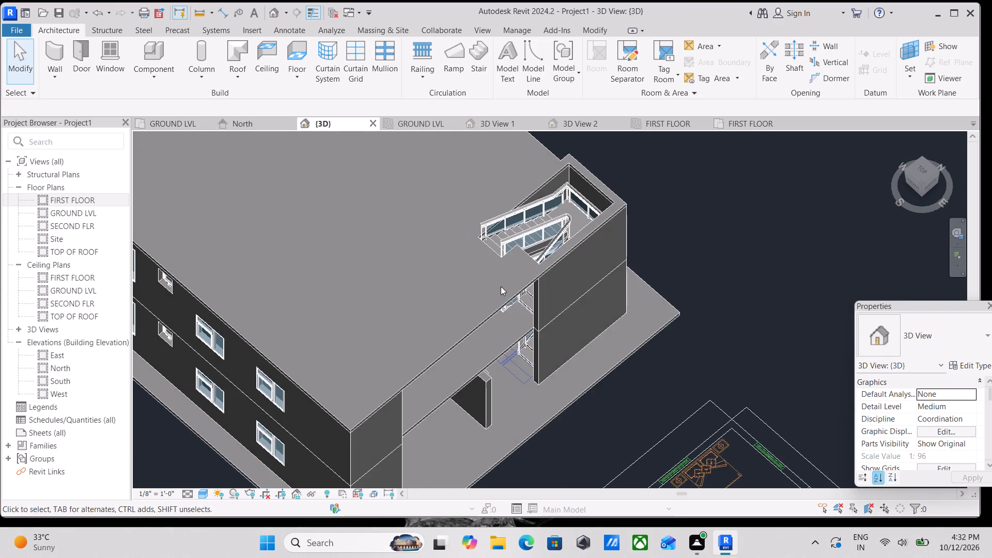
{"action": "middle_click_drag", "start_coordinate": [505, 293], "coordinate": [483, 141], "text": "shift"}
{"action": "middle_click_drag", "start_coordinate": [515, 296], "coordinate": [526, 308], "text": "shift"}
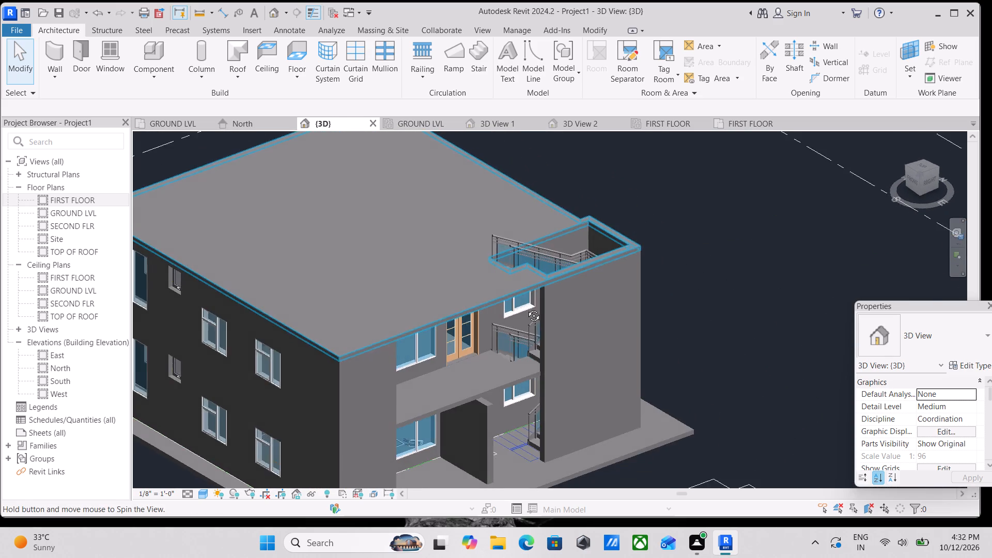
{"action": "middle_click_drag", "start_coordinate": [526, 308], "coordinate": [488, 269], "text": "shift"}
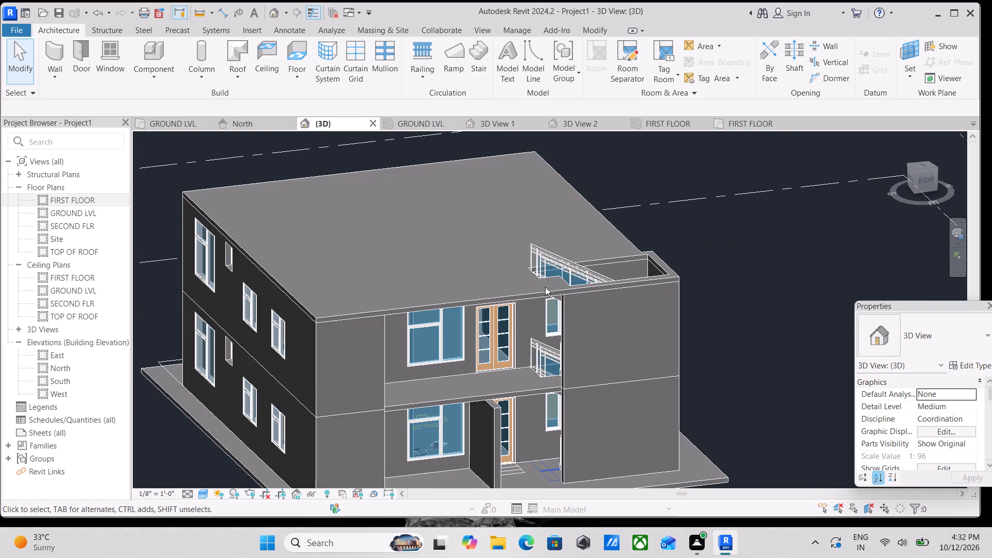
{"action": "scroll", "coordinate": [546, 291], "scroll_direction": "down", "scroll_amount": 2}
{"action": "scroll", "coordinate": [561, 359], "scroll_direction": "up", "scroll_amount": 2}
{"action": "scroll", "coordinate": [600, 332], "scroll_direction": "down", "scroll_amount": 1}
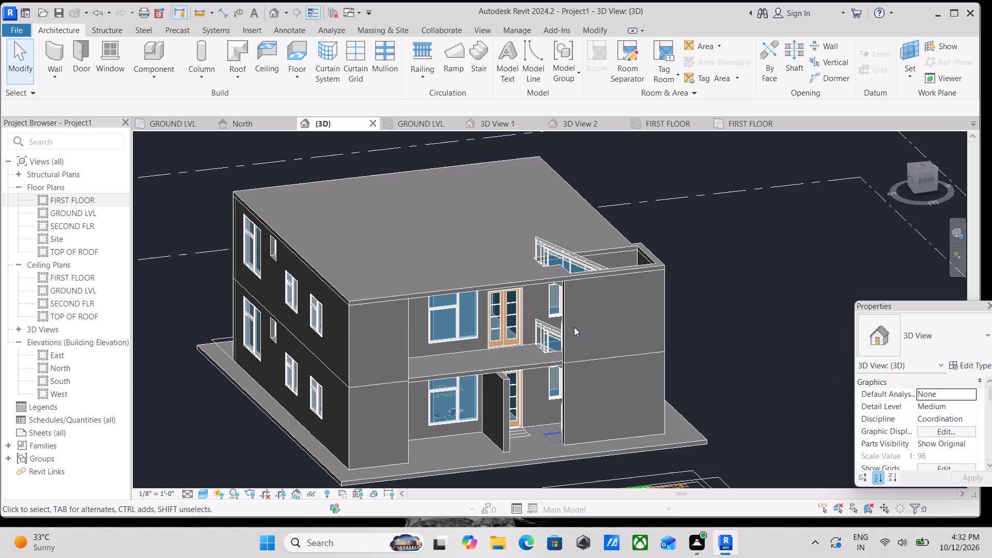
{"action": "middle_click_drag", "start_coordinate": [575, 328], "coordinate": [597, 366]}
{"action": "scroll", "coordinate": [568, 381], "scroll_direction": "down", "scroll_amount": 3}
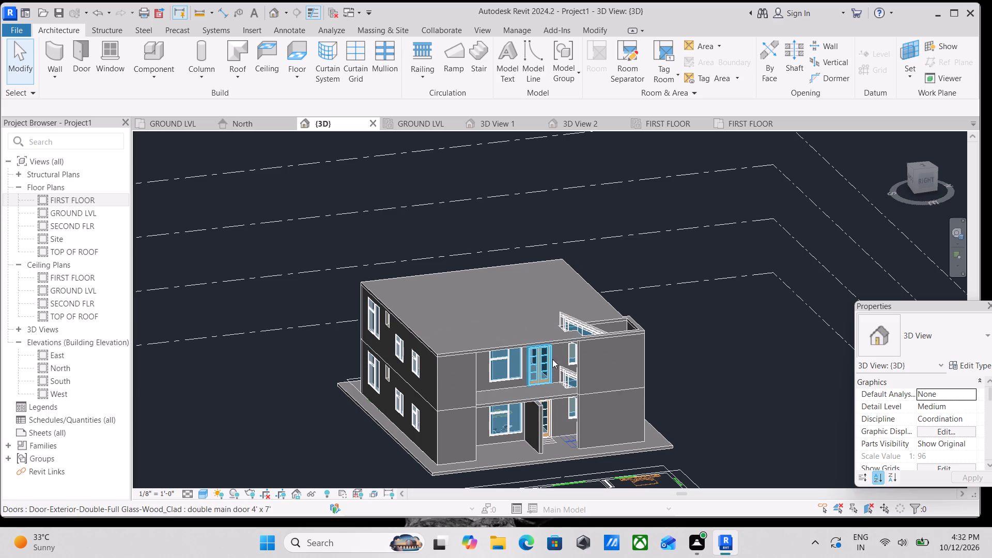
{"action": "scroll", "coordinate": [550, 332], "scroll_direction": "down", "scroll_amount": 2}
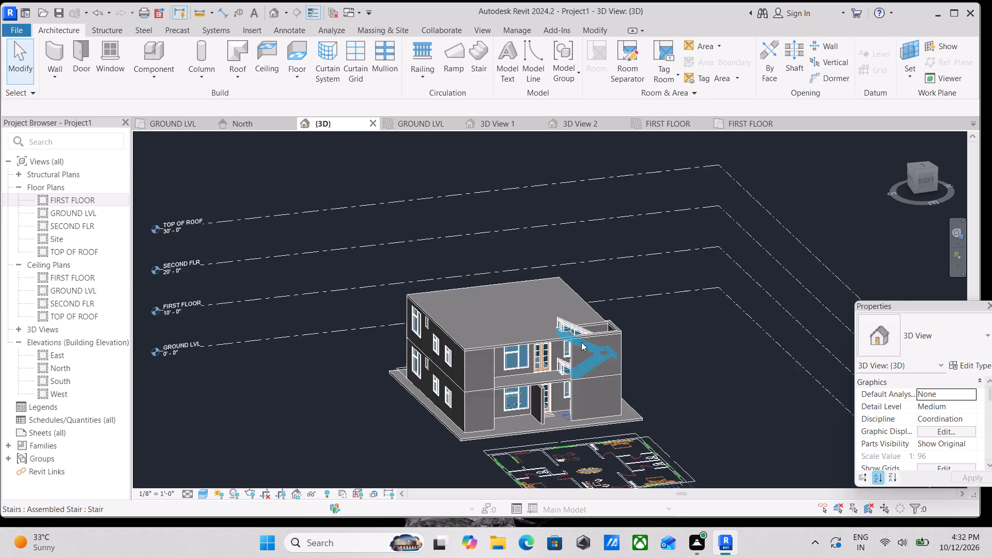
{"action": "scroll", "coordinate": [581, 342], "scroll_direction": "up", "scroll_amount": 2}
{"action": "middle_click_drag", "start_coordinate": [624, 363], "coordinate": [571, 376], "text": "shift"}
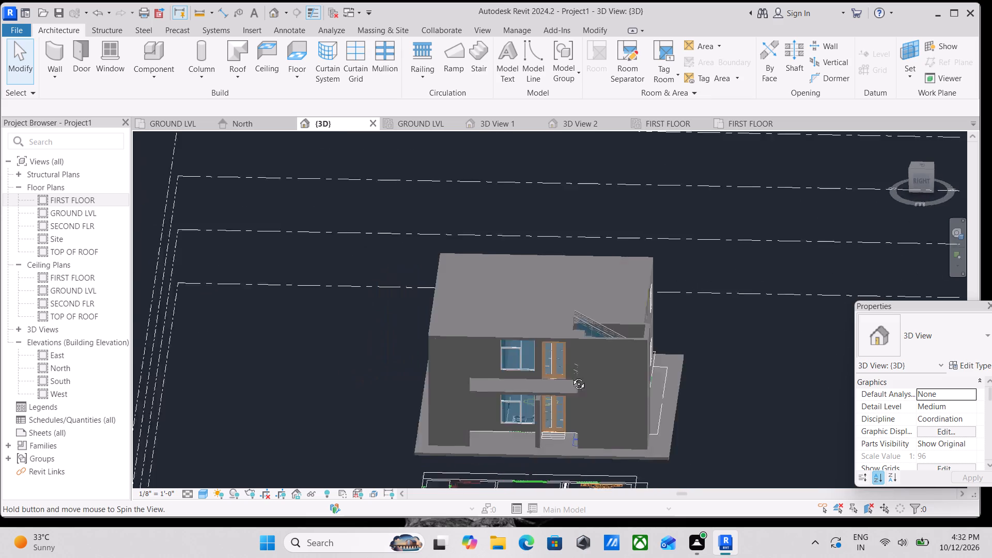
{"action": "middle_click_drag", "start_coordinate": [571, 376], "coordinate": [520, 505], "text": "shift"}
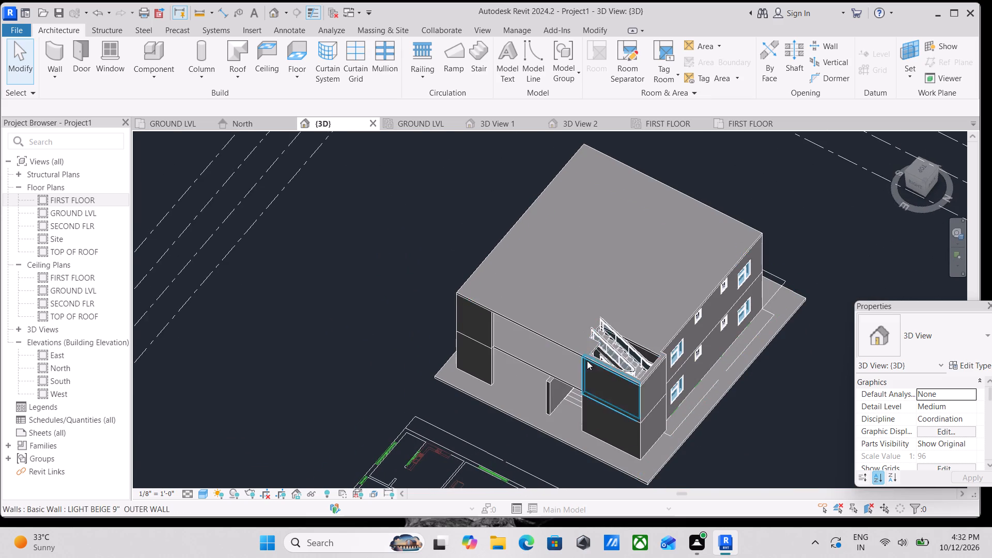
{"action": "scroll", "coordinate": [596, 363], "scroll_direction": "up", "scroll_amount": 7}
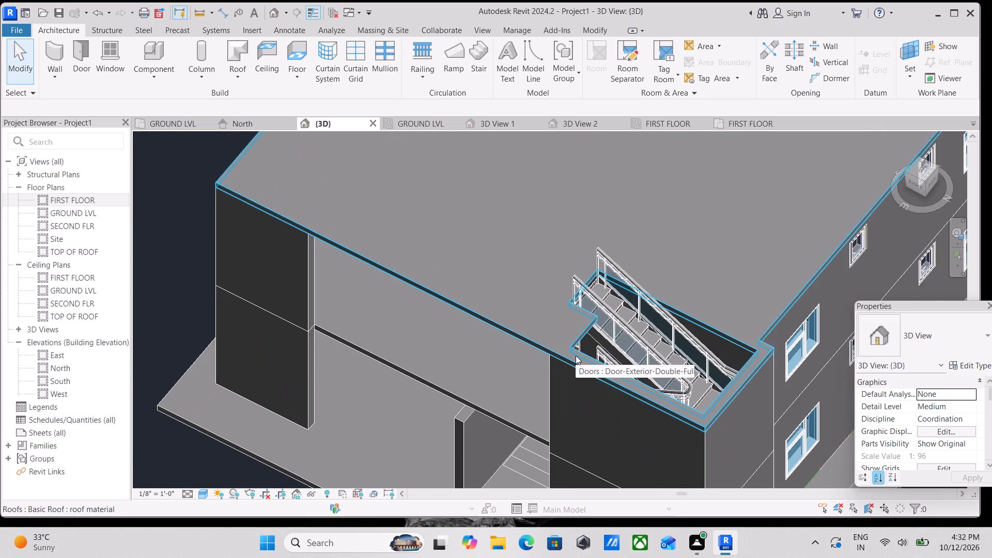
{"action": "scroll", "coordinate": [580, 352], "scroll_direction": "down", "scroll_amount": 1}
{"action": "scroll", "coordinate": [592, 392], "scroll_direction": "up", "scroll_amount": 2}
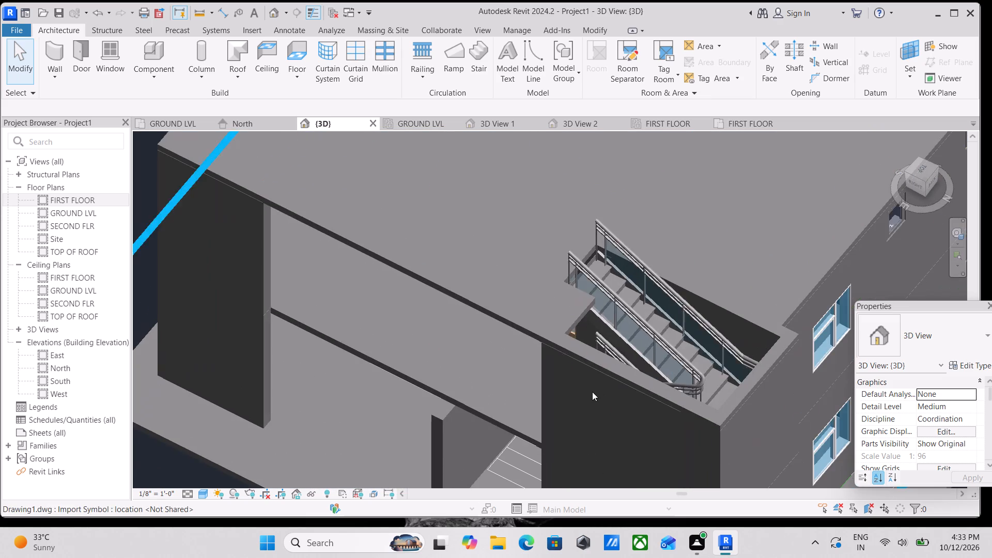
Copy the first-floor east outer wall beside the staircase and paste it aligned to the SECOND FLR level.
{"action": "left_click", "coordinate": [540, 389]}
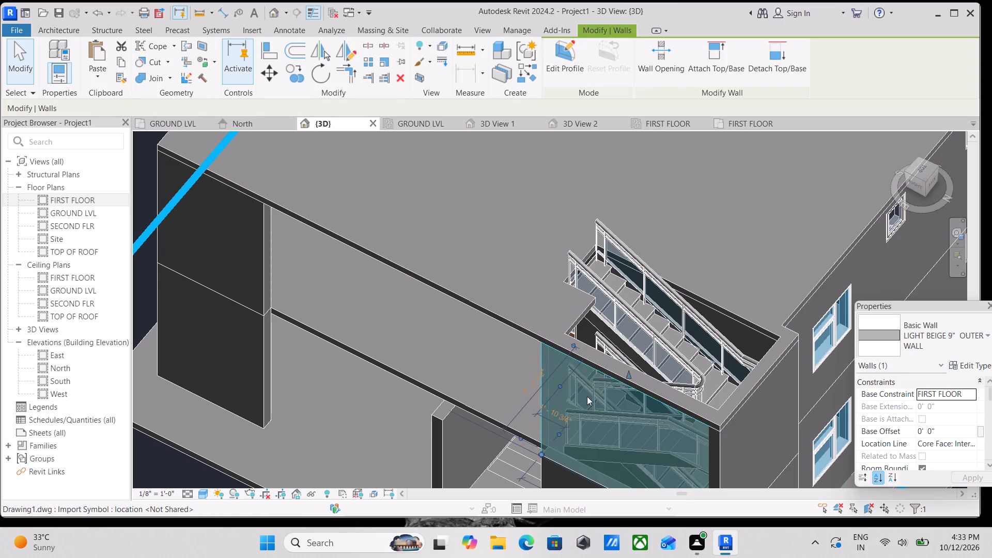
{"action": "middle_click_drag", "start_coordinate": [588, 396], "coordinate": [633, 349]}
{"action": "middle_click_drag", "start_coordinate": [649, 392], "coordinate": [720, 324], "text": "shift"}
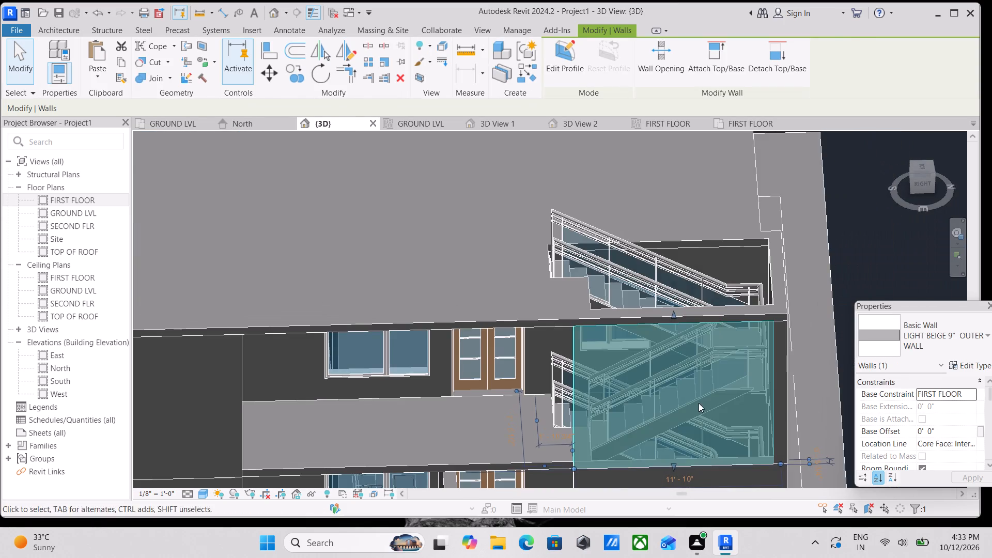
{"action": "middle_click_drag", "start_coordinate": [696, 370], "coordinate": [735, 262], "text": "shift"}
{"action": "scroll", "coordinate": [674, 365], "scroll_direction": "down", "scroll_amount": 1}
{"action": "middle_click_drag", "start_coordinate": [673, 365], "coordinate": [606, 318], "text": "shift"}
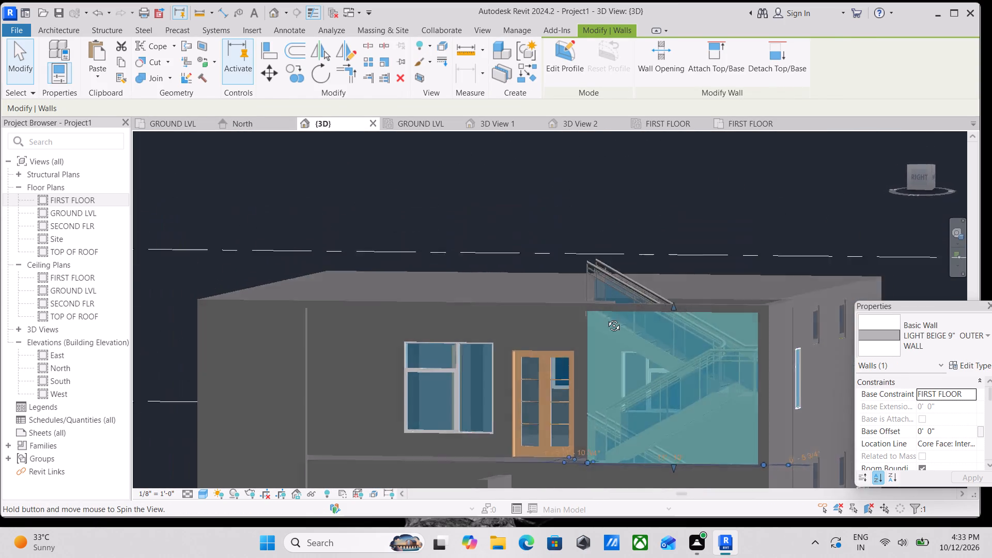
{"action": "middle_click_drag", "start_coordinate": [606, 318], "coordinate": [642, 330], "text": "shift"}
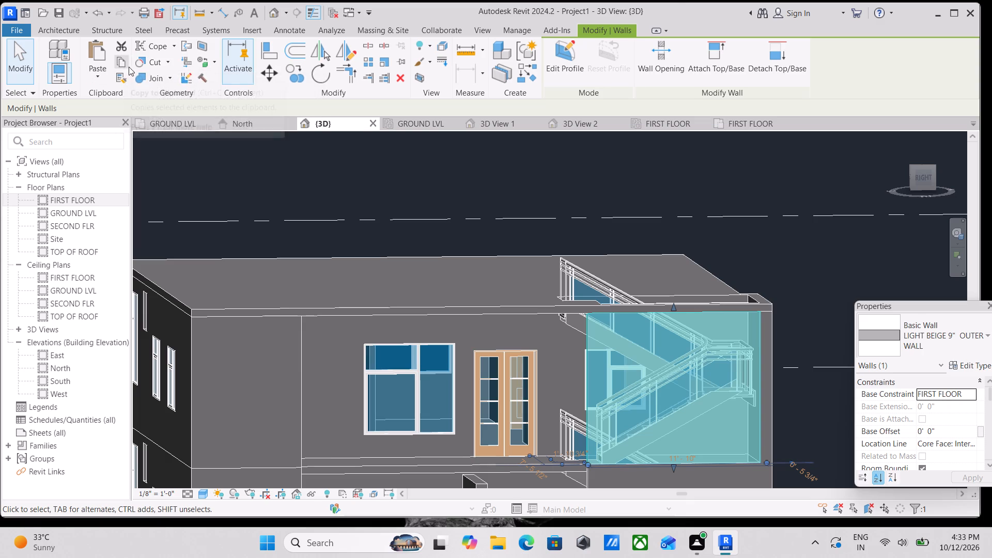
{"action": "left_click", "coordinate": [125, 61]}
{"action": "left_click", "coordinate": [102, 78]}
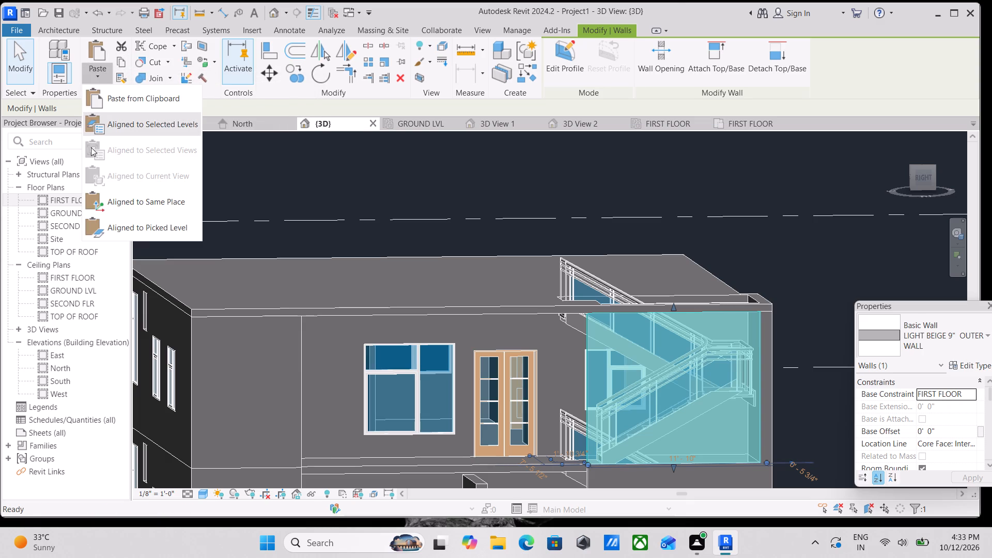
{"action": "left_click", "coordinate": [151, 125]}
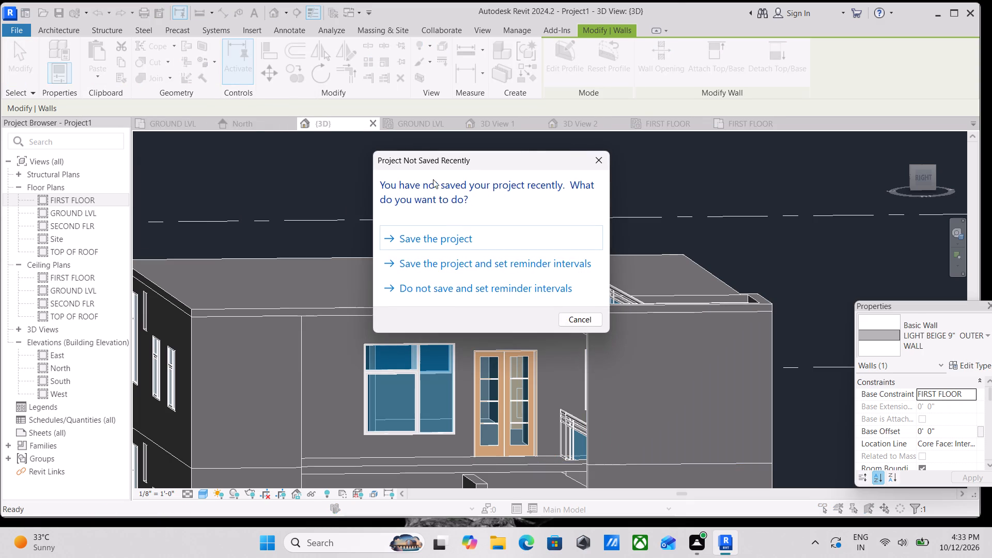
{"action": "left_click", "coordinate": [600, 161]}
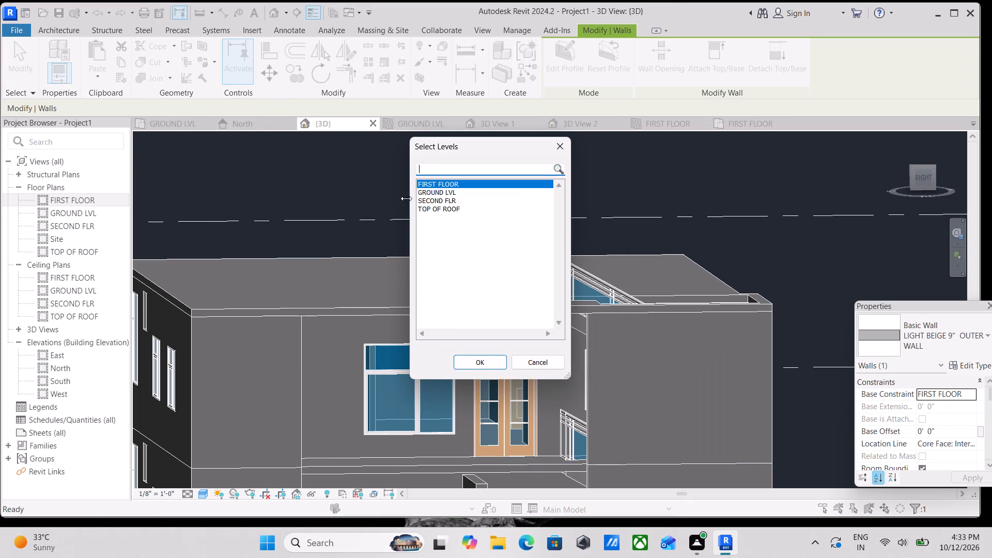
{"action": "left_click", "coordinate": [445, 199]}
{"action": "left_click", "coordinate": [482, 363]}
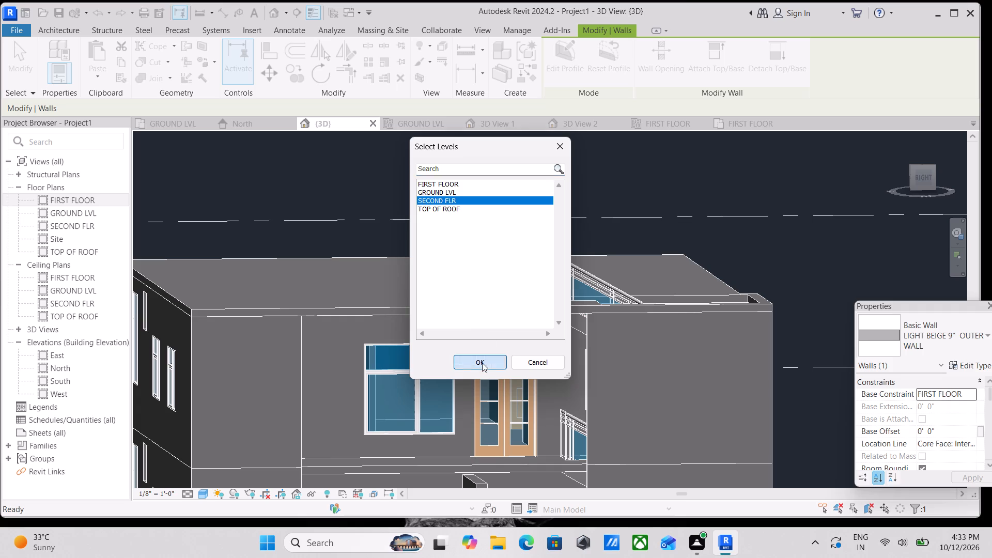
{"action": "scroll", "coordinate": [483, 357], "scroll_direction": "down", "scroll_amount": 3}
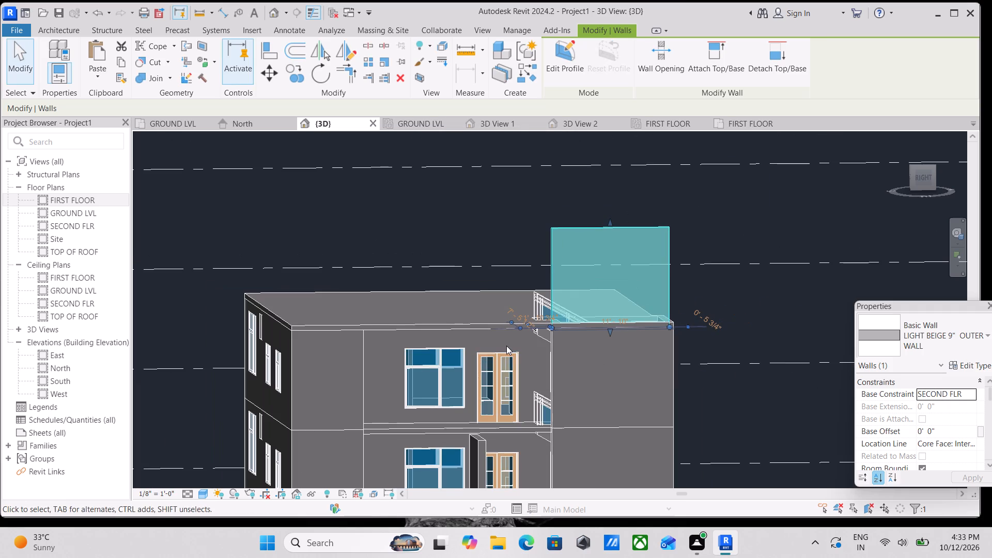
{"action": "key", "text": "Escape"}
{"action": "middle_click_drag", "start_coordinate": [692, 368], "coordinate": [583, 390], "text": "shift"}
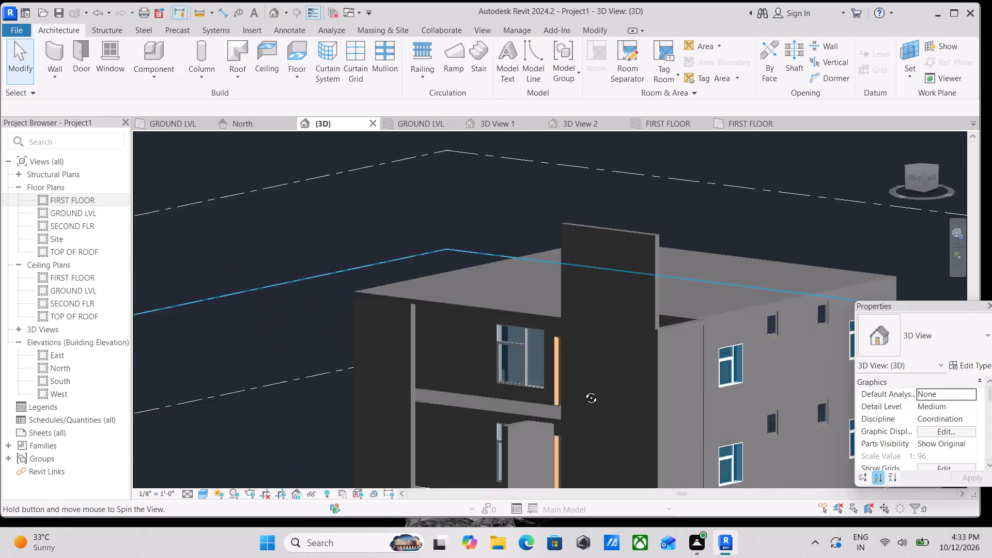
Copy the first-floor north outer wall and the windowed west wall of the staircase, and paste them aligned to the SECOND FLR level.
{"action": "middle_click_drag", "start_coordinate": [583, 390], "coordinate": [551, 390], "text": "shift"}
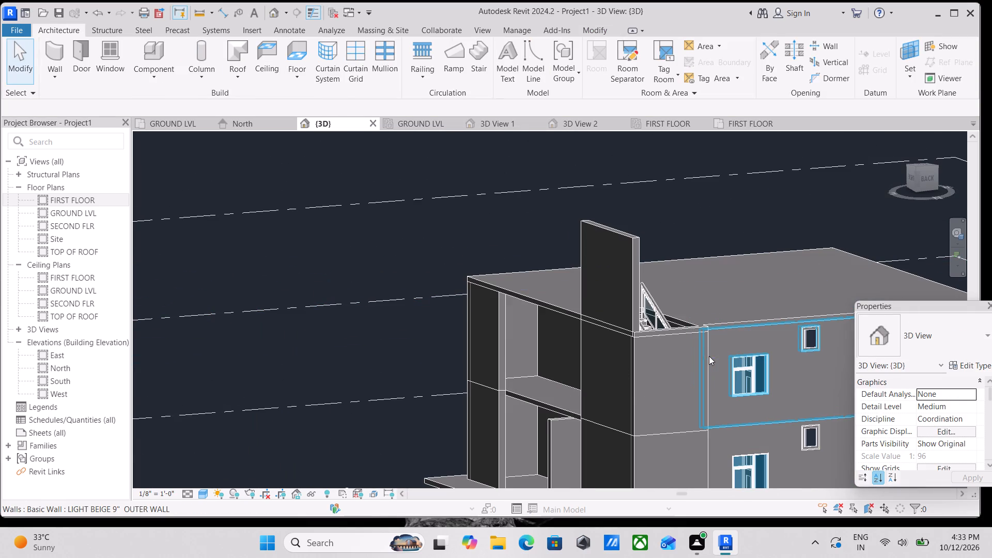
{"action": "left_click", "coordinate": [705, 358]}
{"action": "key", "text": "Escape"}
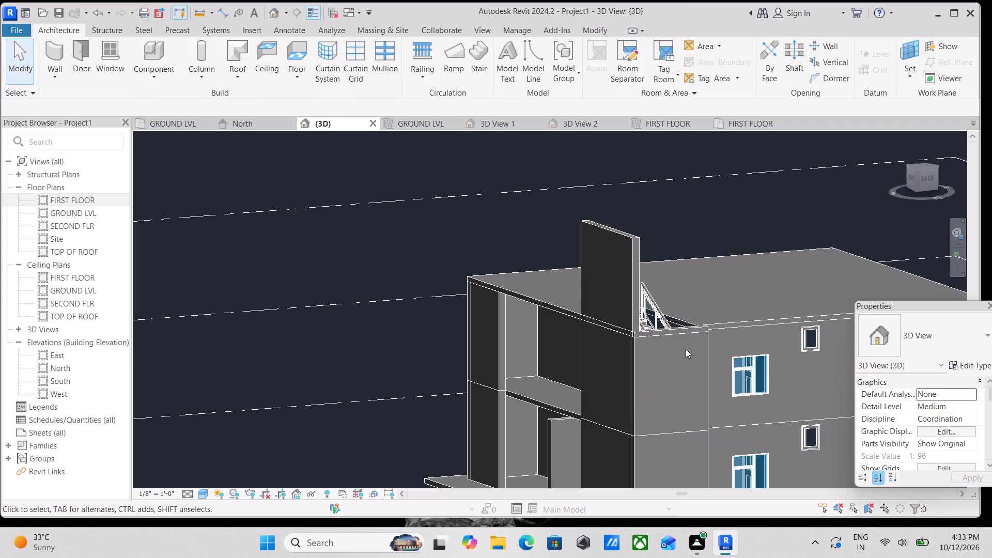
{"action": "left_click", "coordinate": [676, 338]}
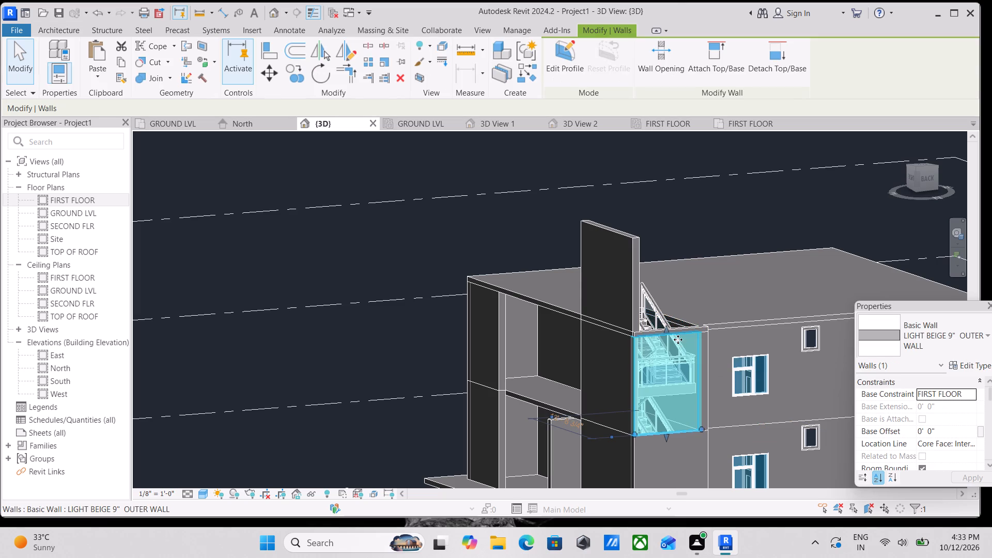
{"action": "middle_click_drag", "start_coordinate": [727, 367], "coordinate": [640, 412], "text": "shift"}
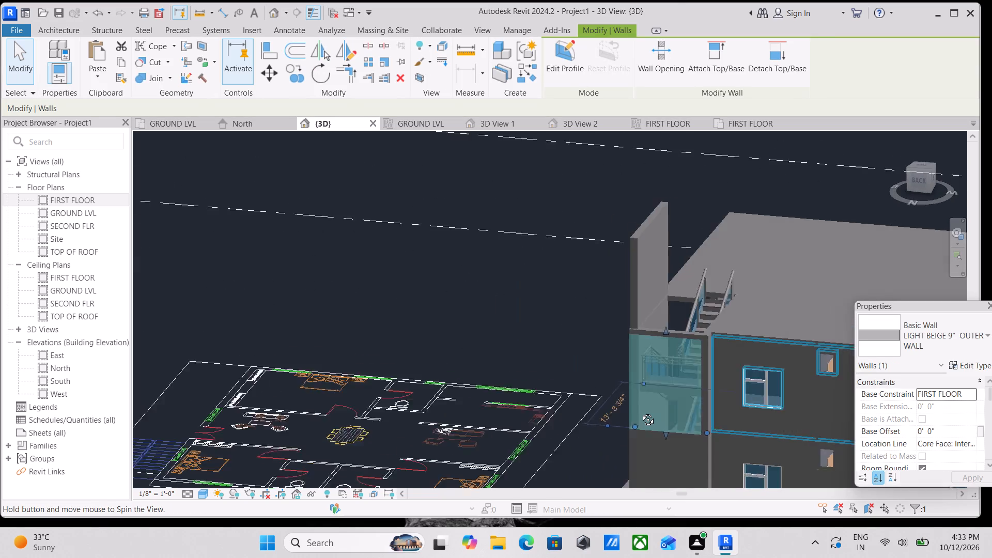
{"action": "middle_click_drag", "start_coordinate": [640, 412], "coordinate": [629, 414], "text": "shift"}
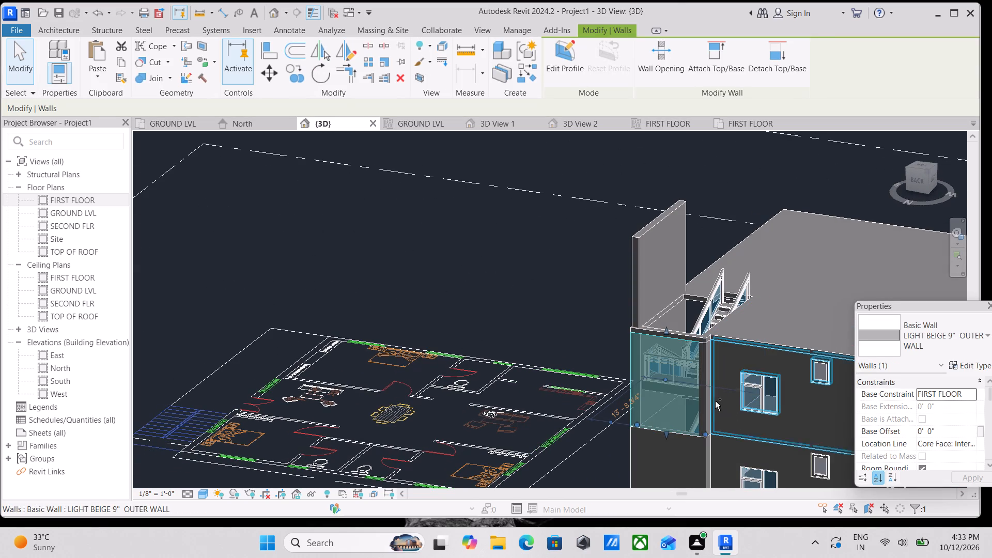
{"action": "left_click", "coordinate": [704, 380], "text": "ctrl"}
{"action": "scroll", "coordinate": [700, 383], "scroll_direction": "down", "scroll_amount": 1}
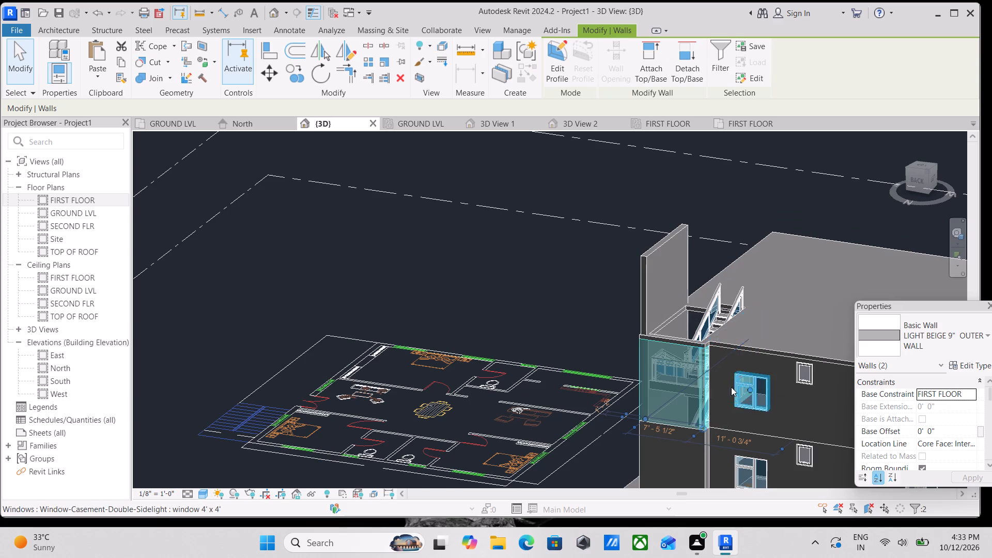
{"action": "middle_click_drag", "start_coordinate": [710, 390], "coordinate": [877, 411], "text": "shift"}
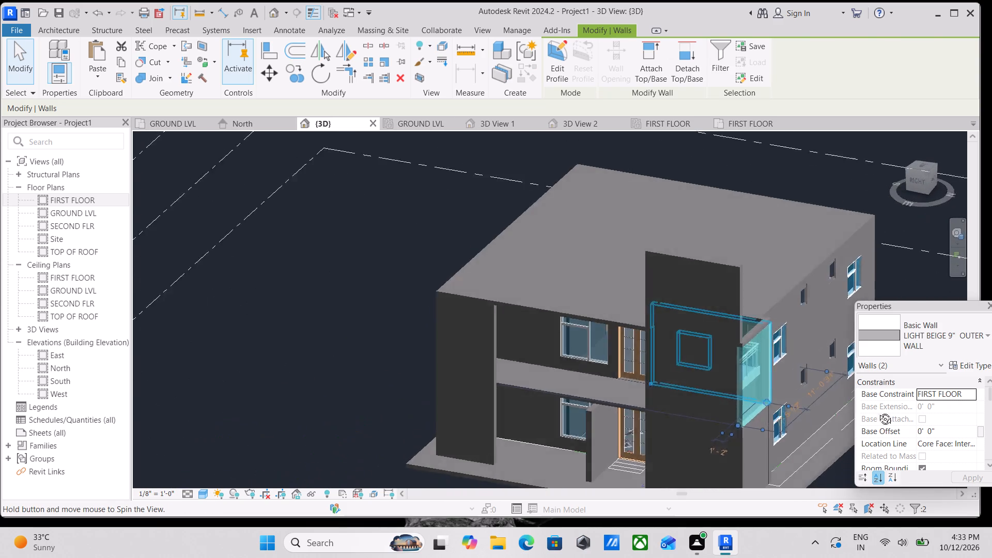
{"action": "middle_click_drag", "start_coordinate": [877, 411], "coordinate": [757, 423], "text": "shift"}
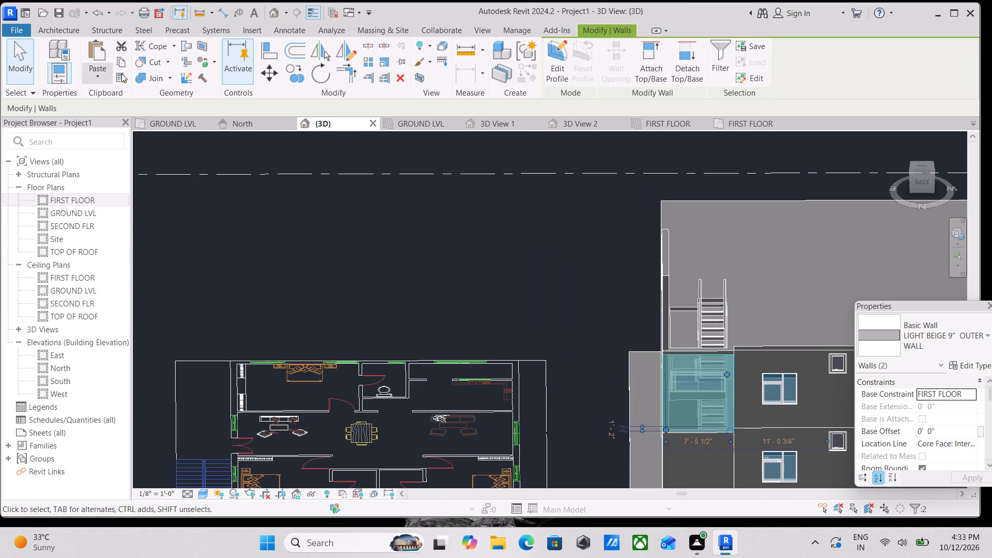
{"action": "left_click", "coordinate": [122, 62]}
{"action": "left_click", "coordinate": [99, 73]}
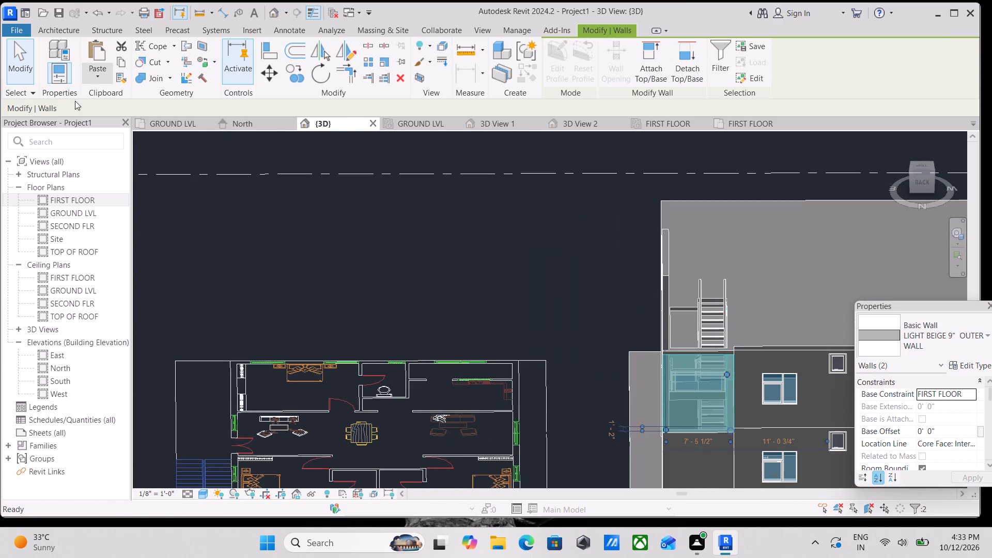
{"action": "left_click", "coordinate": [104, 122]}
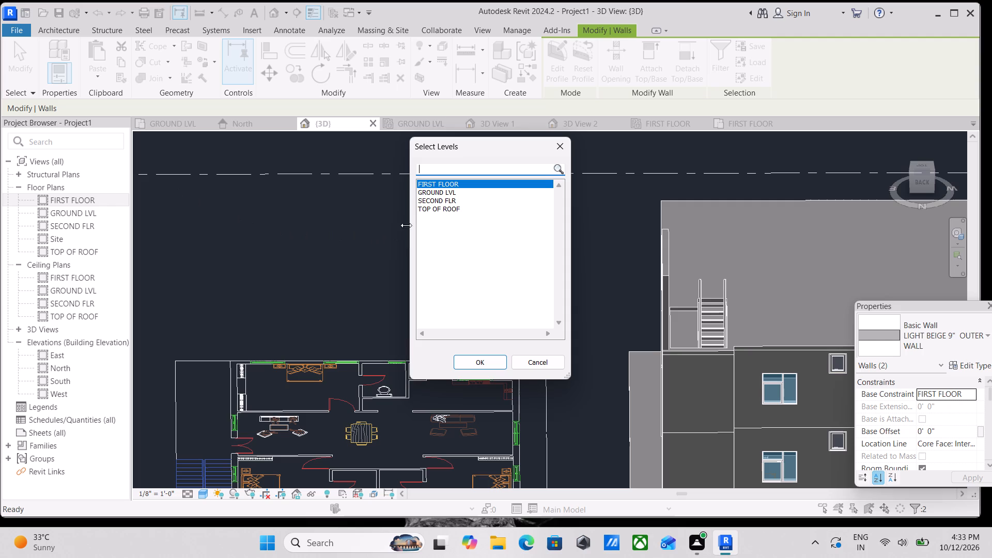
{"action": "left_click", "coordinate": [444, 199]}
{"action": "left_click", "coordinate": [473, 361]}
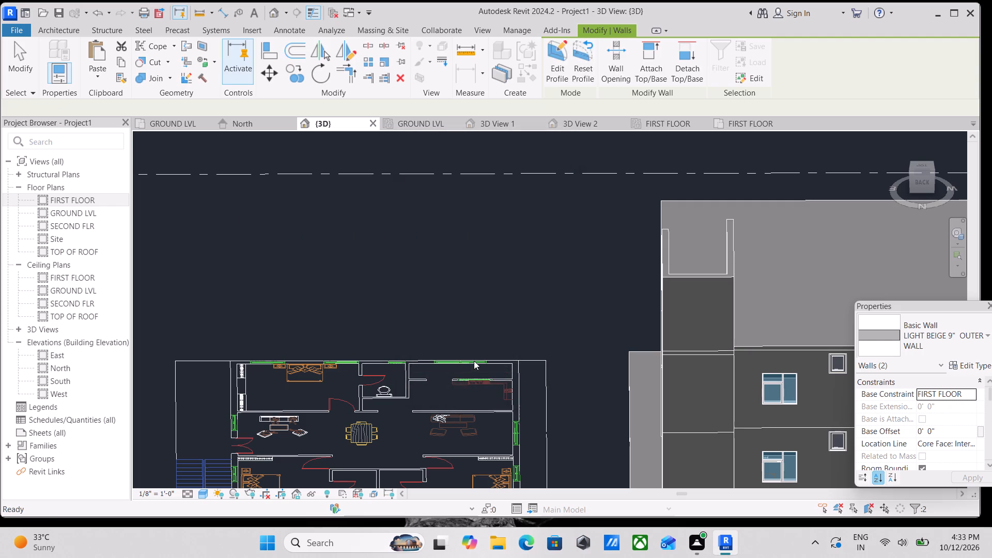
{"action": "scroll", "coordinate": [475, 360], "scroll_direction": "down", "scroll_amount": 4}
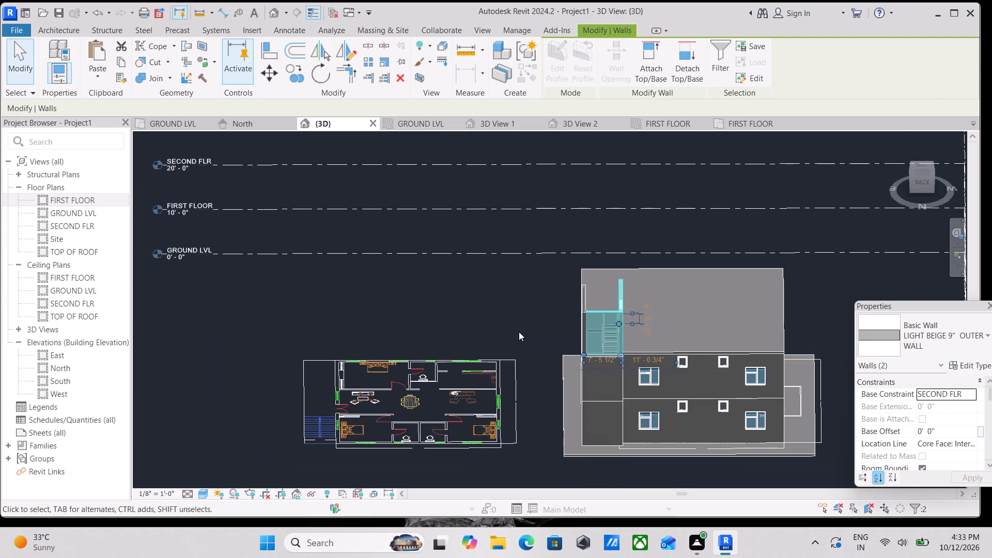
{"action": "key", "text": "Escape"}
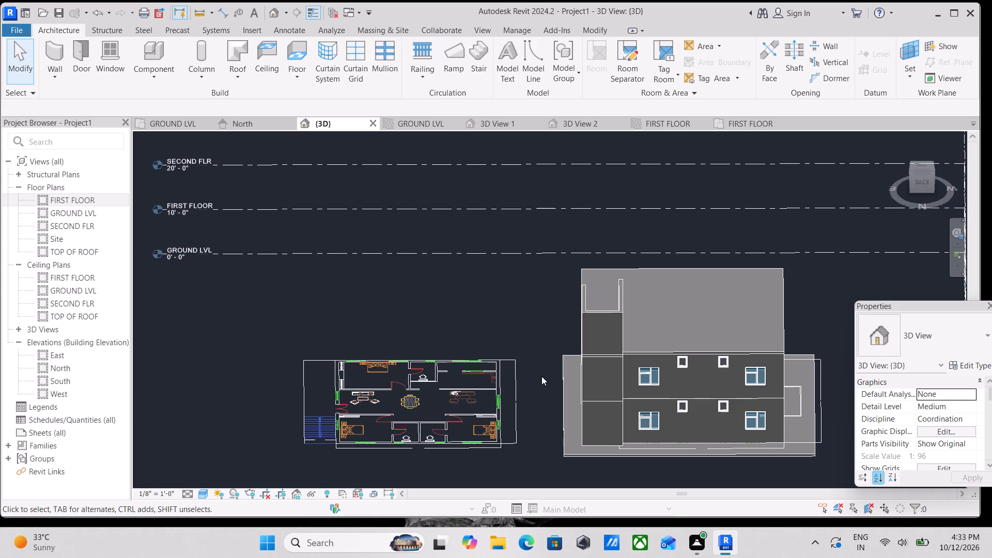
Extend the south end of the second-floor east wall beside the staircase along the roof edge to about 14' 9" long.
{"action": "middle_click_drag", "start_coordinate": [540, 392], "coordinate": [705, 352], "text": "shift"}
{"action": "middle_click_drag", "start_coordinate": [619, 368], "coordinate": [699, 398], "text": "shift"}
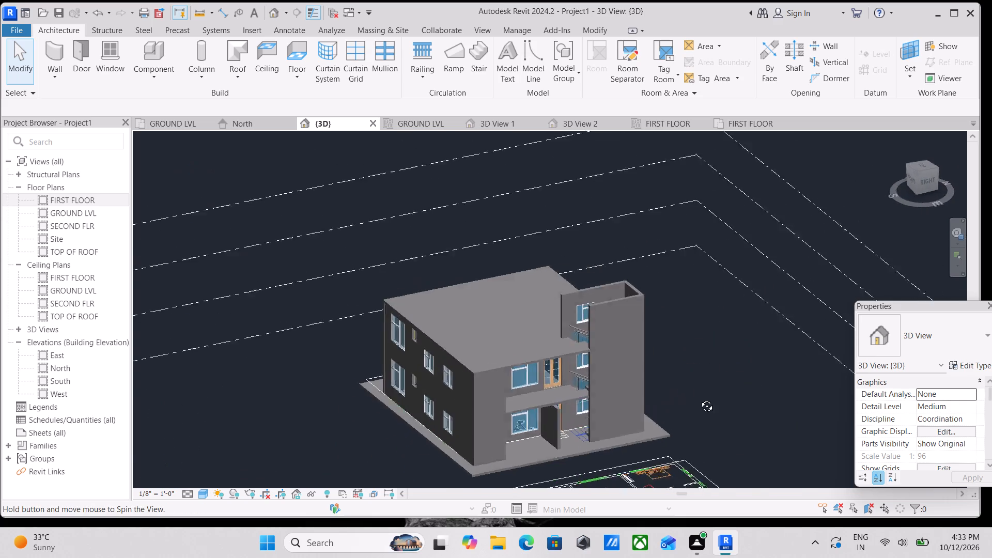
{"action": "middle_click_drag", "start_coordinate": [699, 398], "coordinate": [764, 399], "text": "shift"}
{"action": "middle_click_drag", "start_coordinate": [622, 379], "coordinate": [713, 454], "text": "shift"}
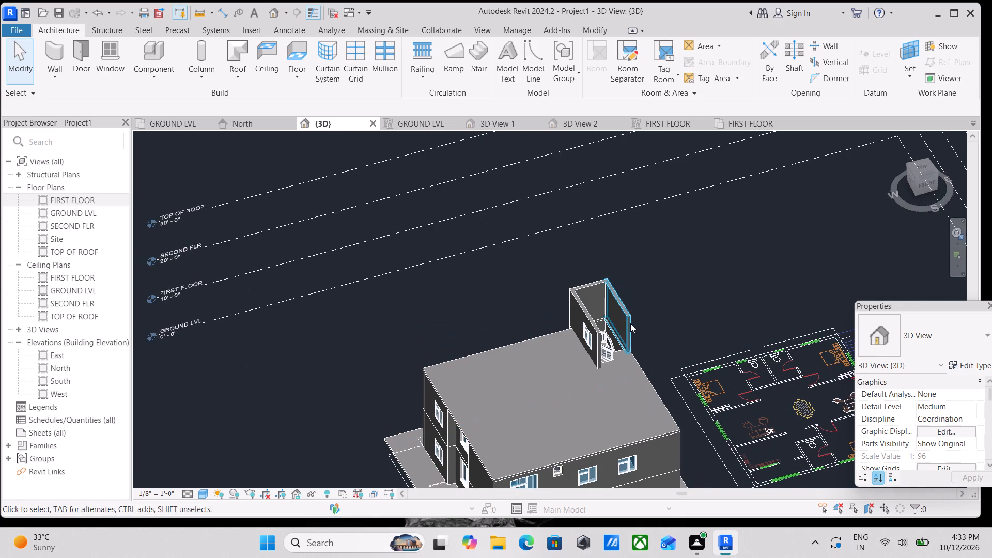
{"action": "left_click", "coordinate": [630, 323]}
{"action": "scroll", "coordinate": [638, 367], "scroll_direction": "up", "scroll_amount": 14}
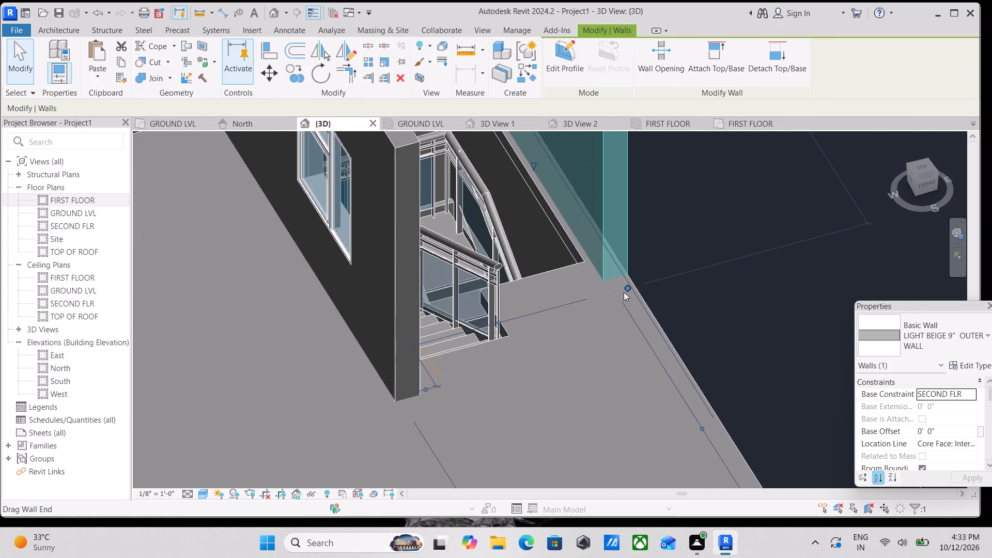
{"action": "scroll", "coordinate": [621, 278], "scroll_direction": "up", "scroll_amount": 3}
{"action": "left_click_drag", "start_coordinate": [632, 292], "coordinate": [631, 292]}
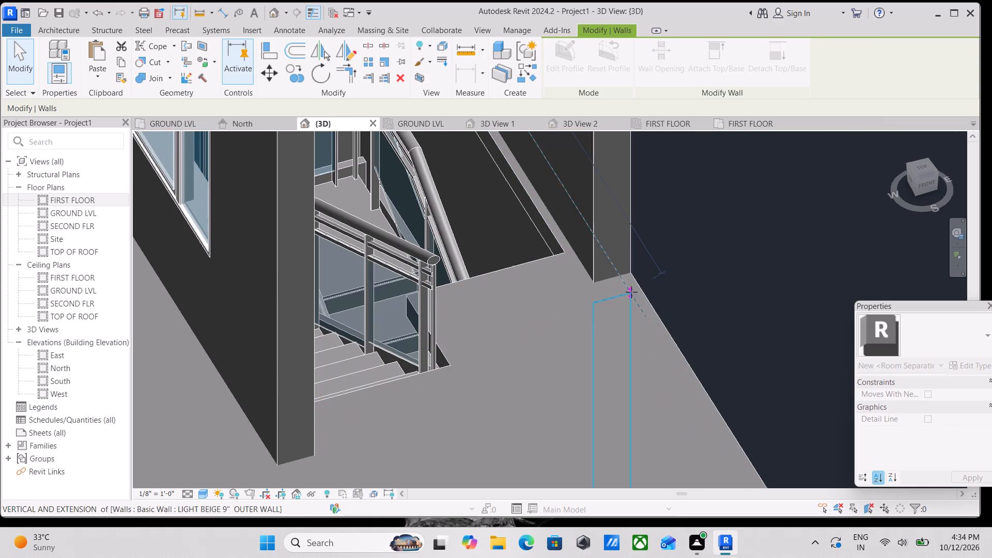
{"action": "left_click_drag", "start_coordinate": [631, 292], "coordinate": [659, 342]}
{"action": "scroll", "coordinate": [659, 342], "scroll_direction": "down", "scroll_amount": 5}
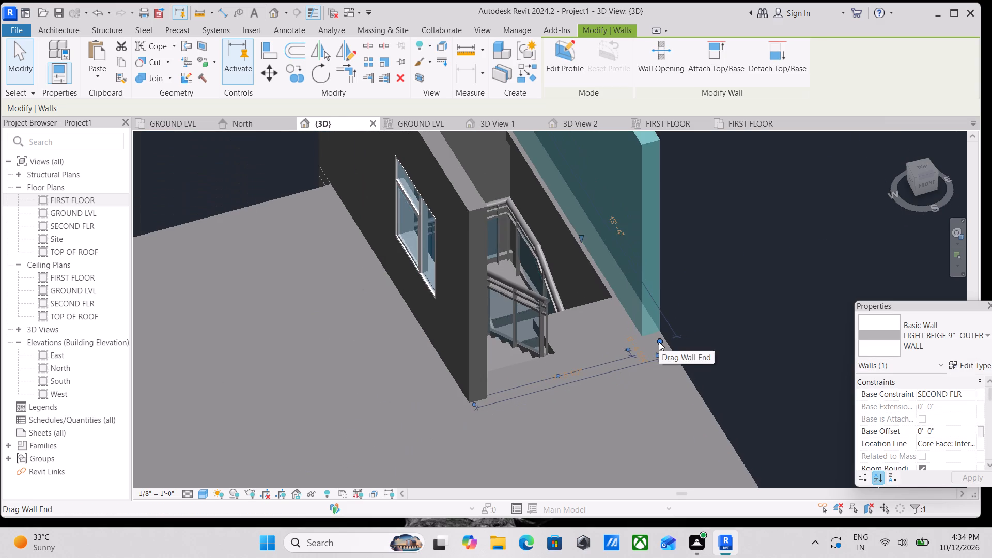
{"action": "left_click_drag", "start_coordinate": [659, 342], "coordinate": [672, 364]}
{"action": "scroll", "coordinate": [672, 364], "scroll_direction": "down", "scroll_amount": 1, "text": "shift"}
{"action": "middle_click_drag", "start_coordinate": [670, 364], "coordinate": [557, 339], "text": "shift"}
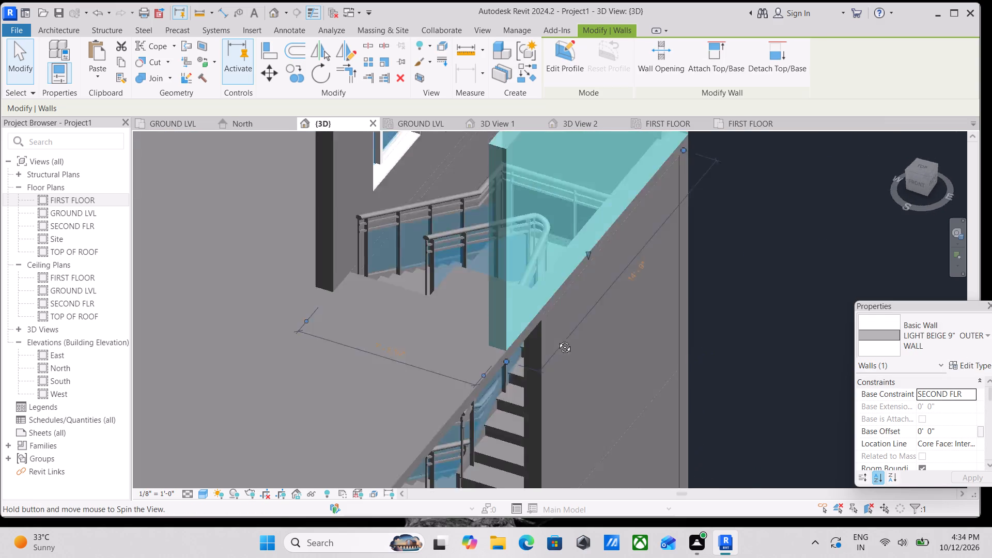
{"action": "middle_click_drag", "start_coordinate": [557, 339], "coordinate": [492, 290], "text": "shift"}
{"action": "scroll", "coordinate": [487, 290], "scroll_direction": "down", "scroll_amount": 1, "text": "shift"}
{"action": "scroll", "coordinate": [543, 289], "scroll_direction": "down", "scroll_amount": 2}
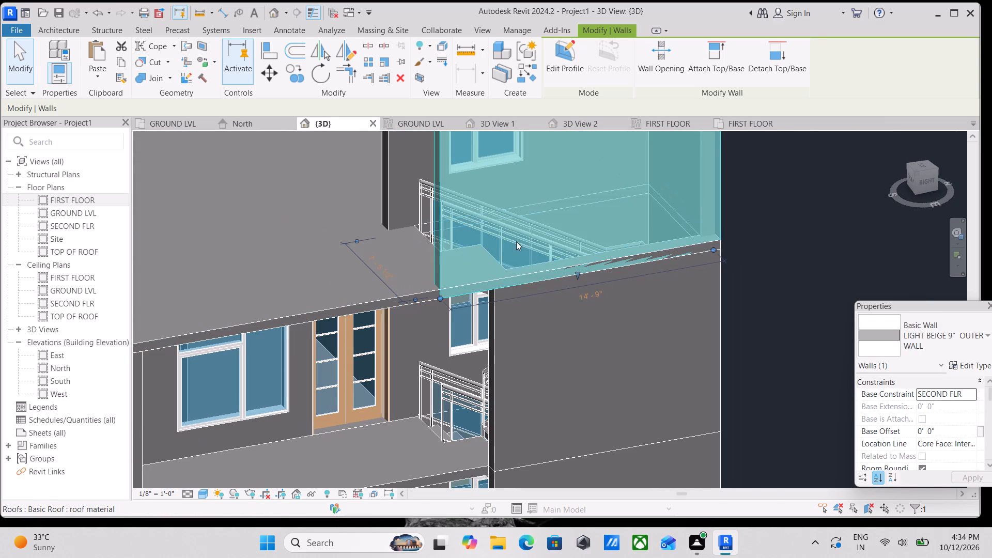
{"action": "key", "text": "Escape"}
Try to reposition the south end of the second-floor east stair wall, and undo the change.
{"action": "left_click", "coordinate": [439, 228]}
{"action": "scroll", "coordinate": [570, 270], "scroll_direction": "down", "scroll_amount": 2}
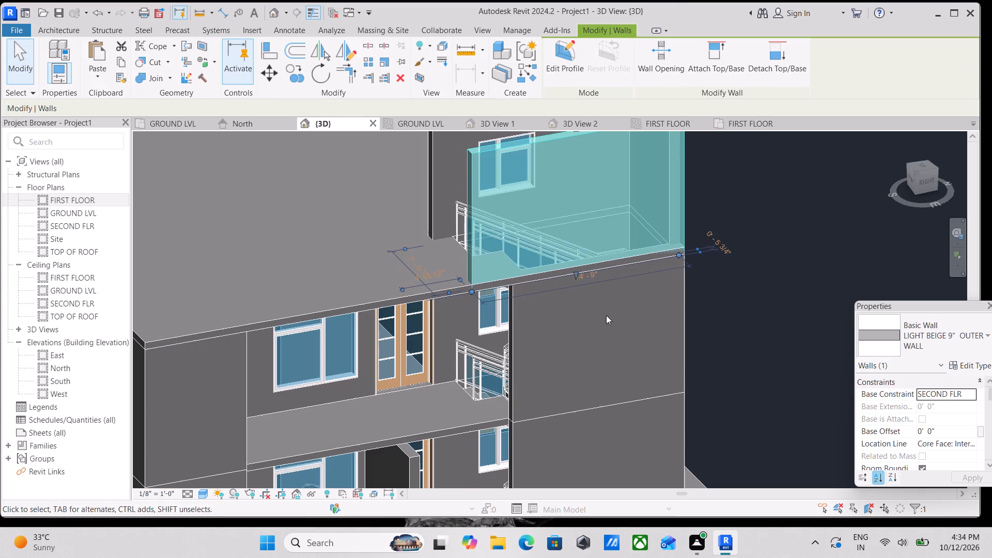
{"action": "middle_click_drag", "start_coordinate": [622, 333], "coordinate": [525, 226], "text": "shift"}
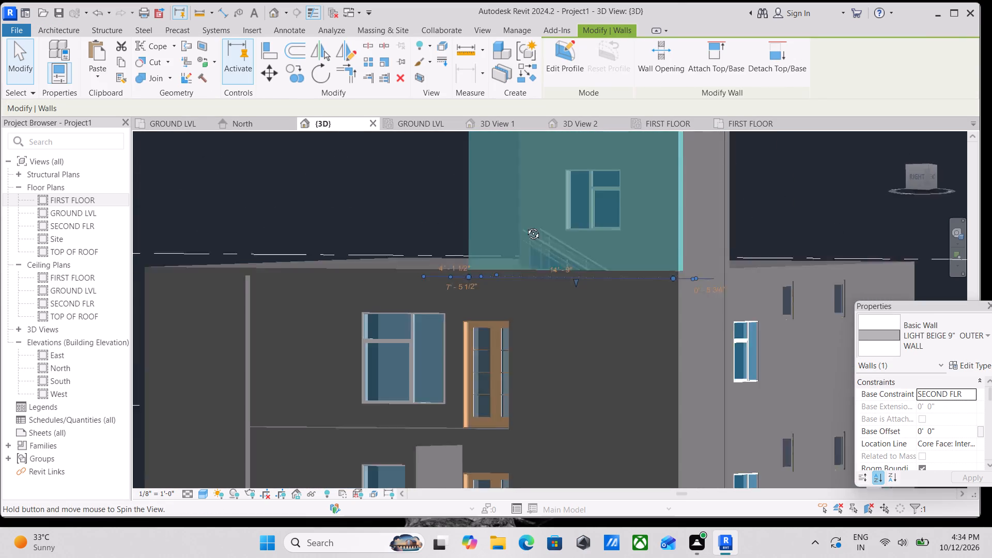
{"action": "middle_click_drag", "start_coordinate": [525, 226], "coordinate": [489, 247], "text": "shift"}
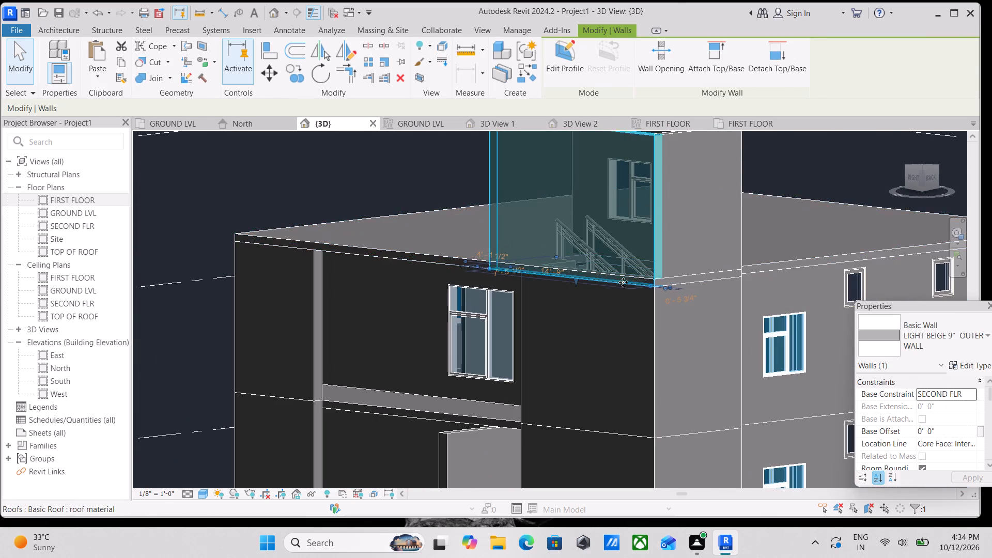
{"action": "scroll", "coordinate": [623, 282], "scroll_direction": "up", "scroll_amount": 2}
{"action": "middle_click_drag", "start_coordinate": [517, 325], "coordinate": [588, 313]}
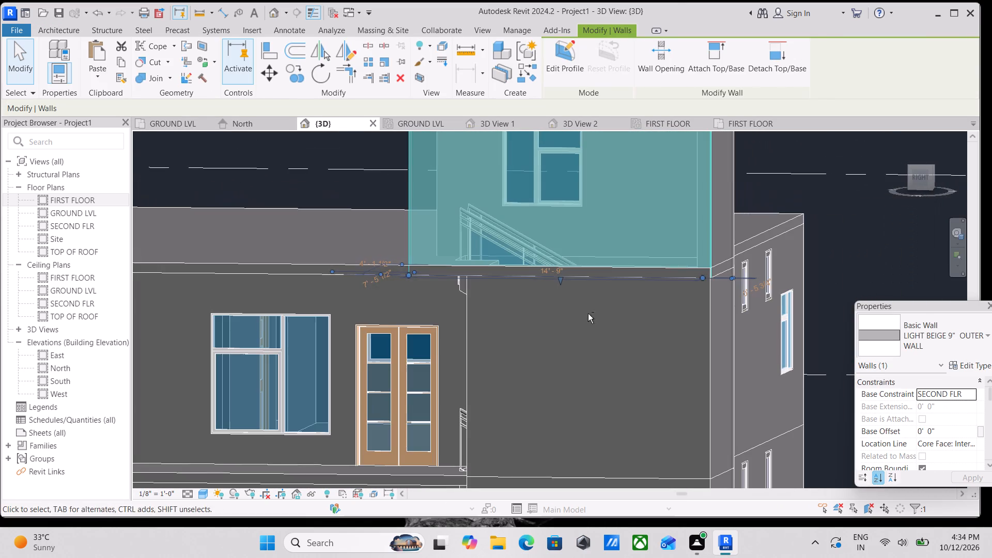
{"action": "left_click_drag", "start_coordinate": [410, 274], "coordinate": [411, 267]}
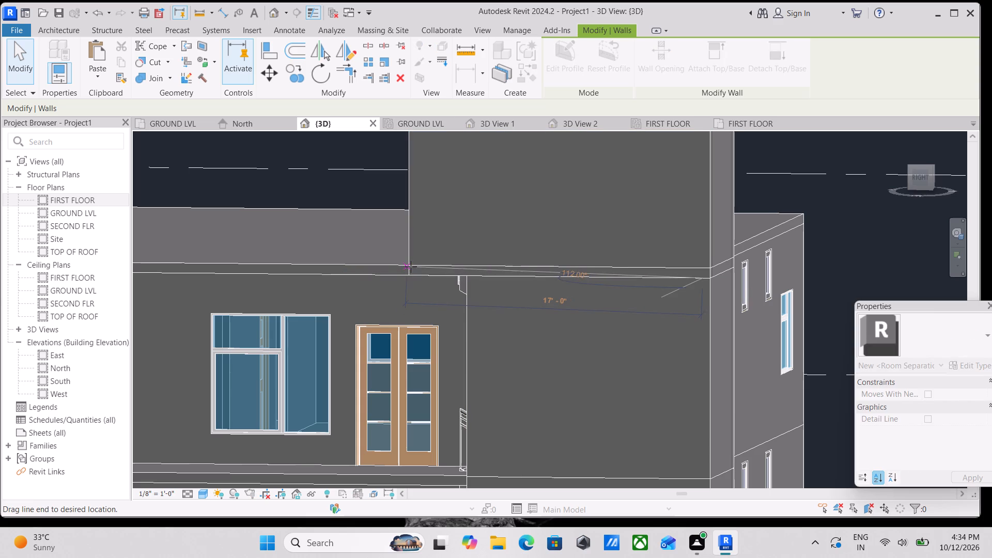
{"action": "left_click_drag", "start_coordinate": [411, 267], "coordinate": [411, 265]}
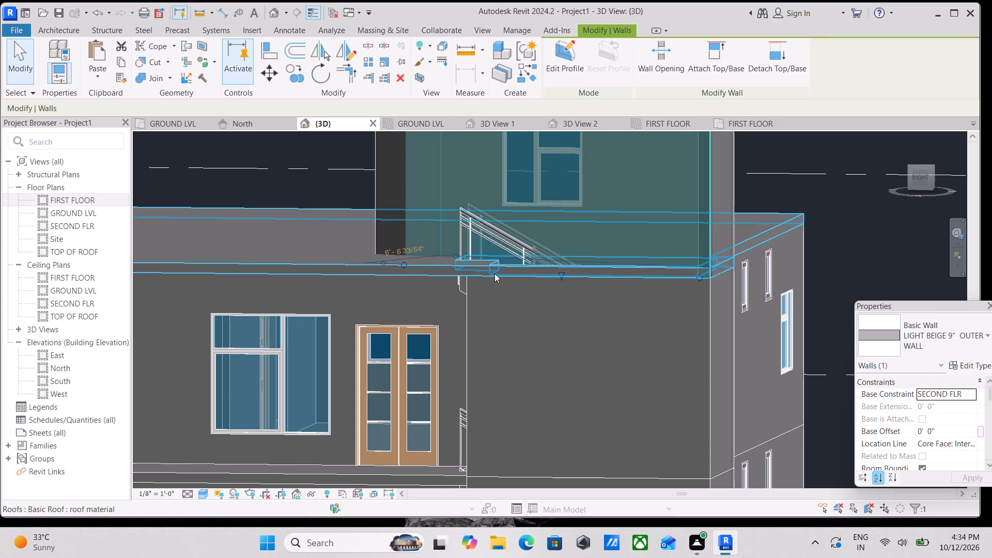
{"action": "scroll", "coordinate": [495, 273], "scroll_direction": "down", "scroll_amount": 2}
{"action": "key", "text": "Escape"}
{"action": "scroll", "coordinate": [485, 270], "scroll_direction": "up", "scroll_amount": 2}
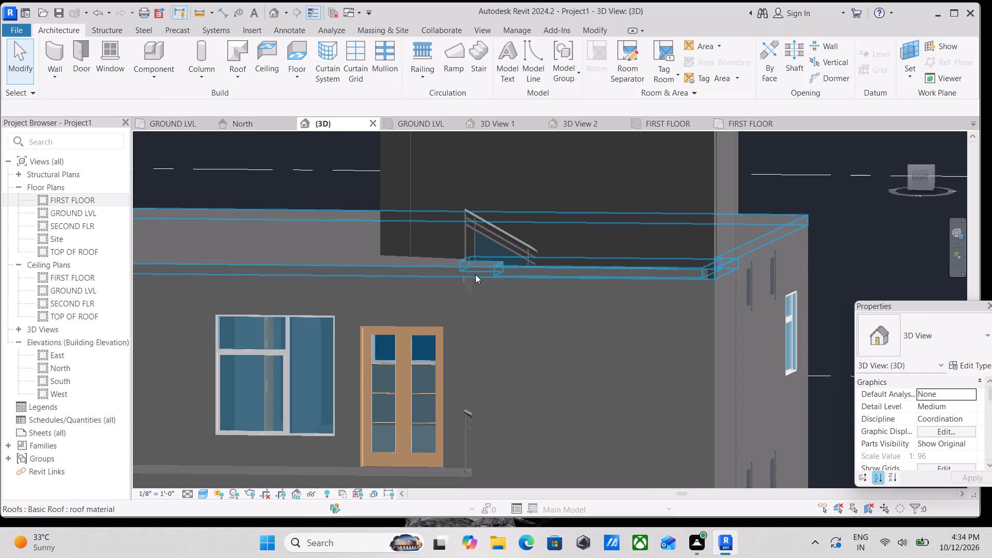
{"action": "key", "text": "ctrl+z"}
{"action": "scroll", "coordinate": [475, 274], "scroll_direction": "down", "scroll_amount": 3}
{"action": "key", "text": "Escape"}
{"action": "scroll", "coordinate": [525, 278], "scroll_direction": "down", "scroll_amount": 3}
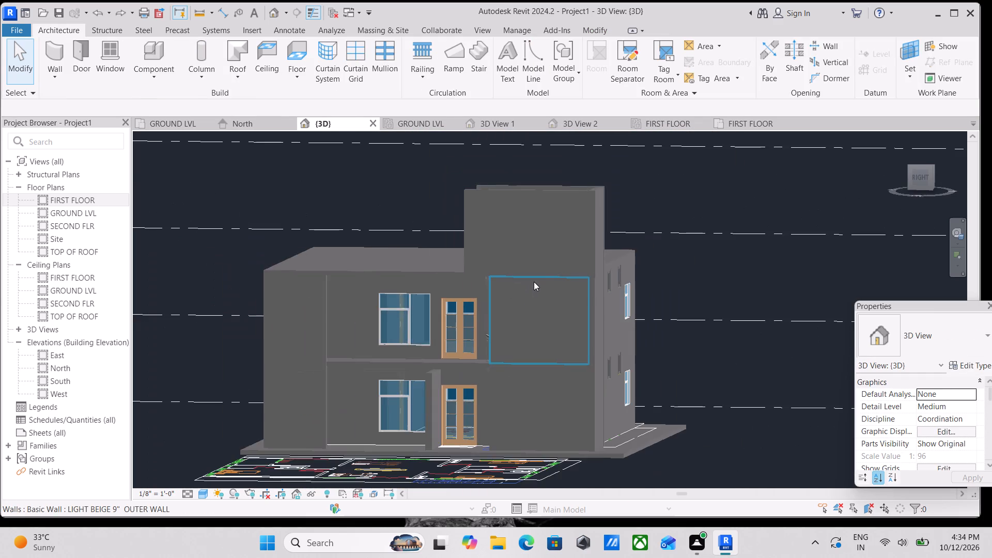
Join the geometry of the second-floor east stair wall with the flat roof.
{"action": "scroll", "coordinate": [462, 263], "scroll_direction": "up", "scroll_amount": 3}
{"action": "left_click", "coordinate": [466, 262]}
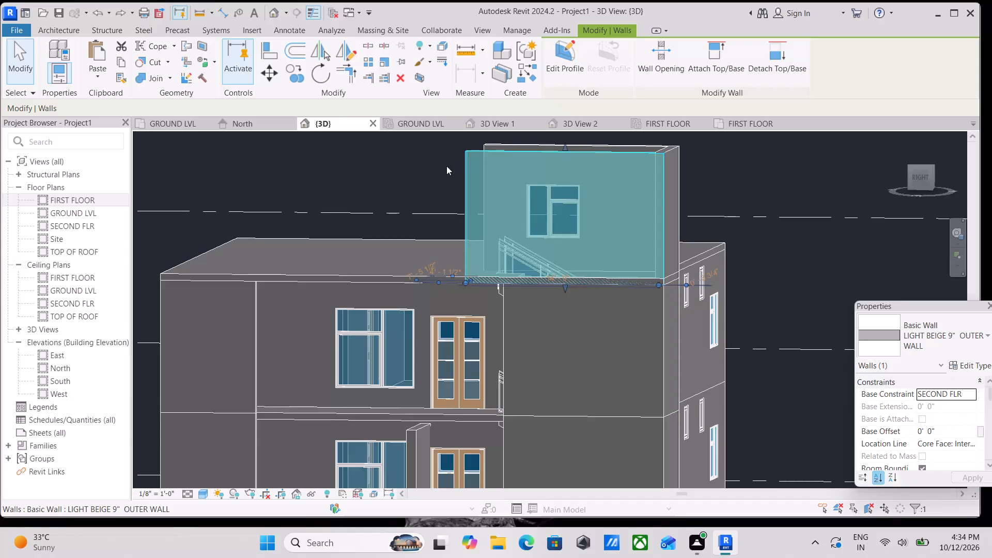
{"action": "left_click", "coordinate": [145, 76]}
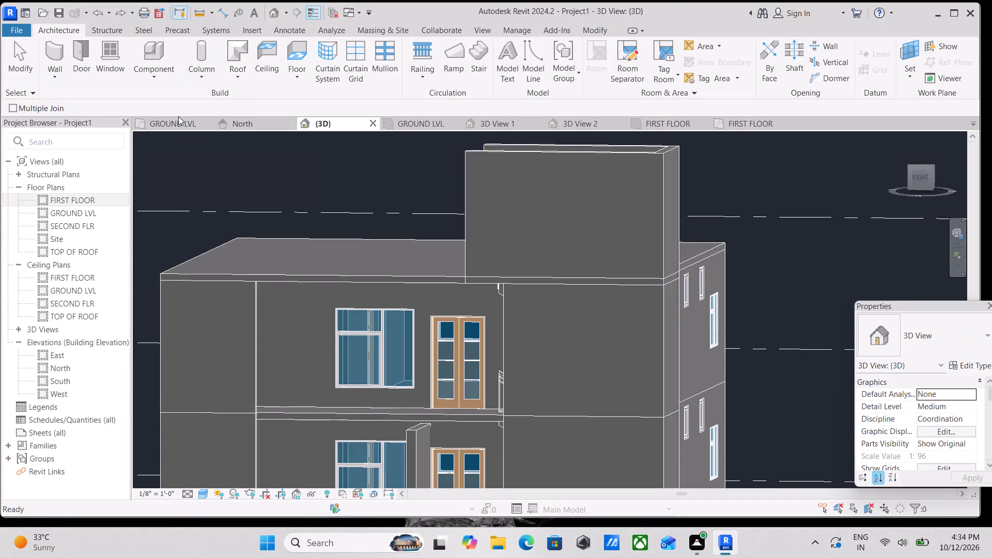
{"action": "left_click", "coordinate": [467, 230]}
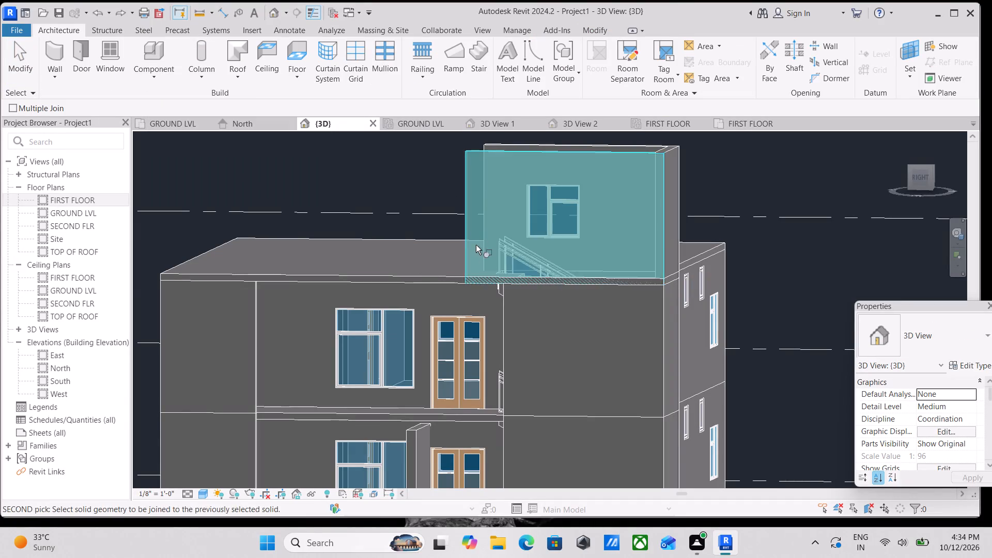
{"action": "scroll", "coordinate": [483, 274], "scroll_direction": "up", "scroll_amount": 7}
{"action": "left_click", "coordinate": [426, 271]}
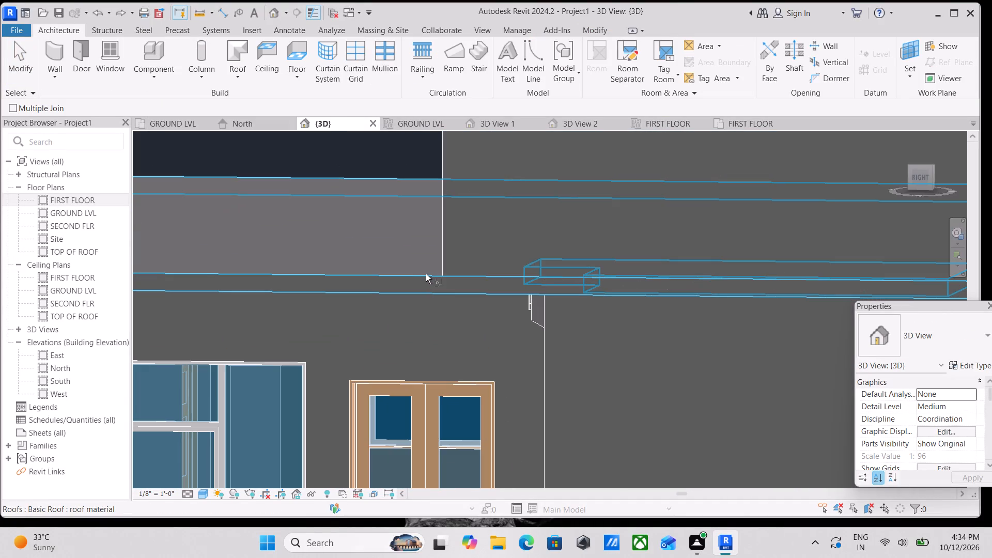
{"action": "scroll", "coordinate": [430, 271], "scroll_direction": "down", "scroll_amount": 4}
{"action": "key", "text": "Escape"}
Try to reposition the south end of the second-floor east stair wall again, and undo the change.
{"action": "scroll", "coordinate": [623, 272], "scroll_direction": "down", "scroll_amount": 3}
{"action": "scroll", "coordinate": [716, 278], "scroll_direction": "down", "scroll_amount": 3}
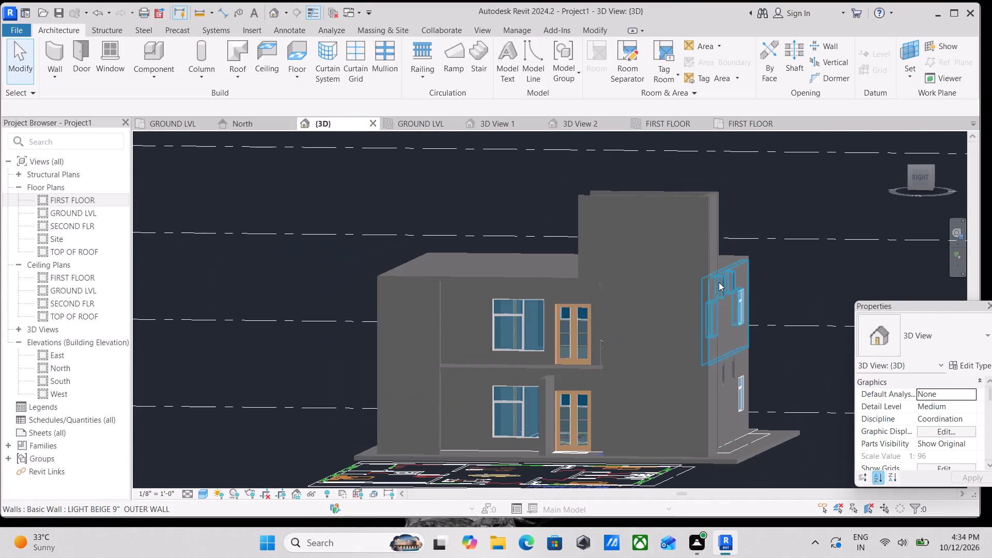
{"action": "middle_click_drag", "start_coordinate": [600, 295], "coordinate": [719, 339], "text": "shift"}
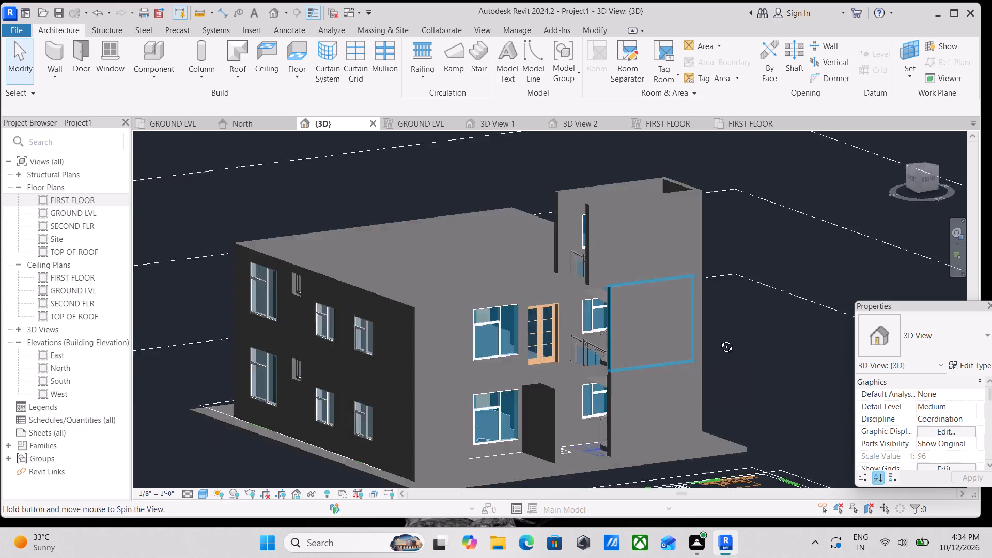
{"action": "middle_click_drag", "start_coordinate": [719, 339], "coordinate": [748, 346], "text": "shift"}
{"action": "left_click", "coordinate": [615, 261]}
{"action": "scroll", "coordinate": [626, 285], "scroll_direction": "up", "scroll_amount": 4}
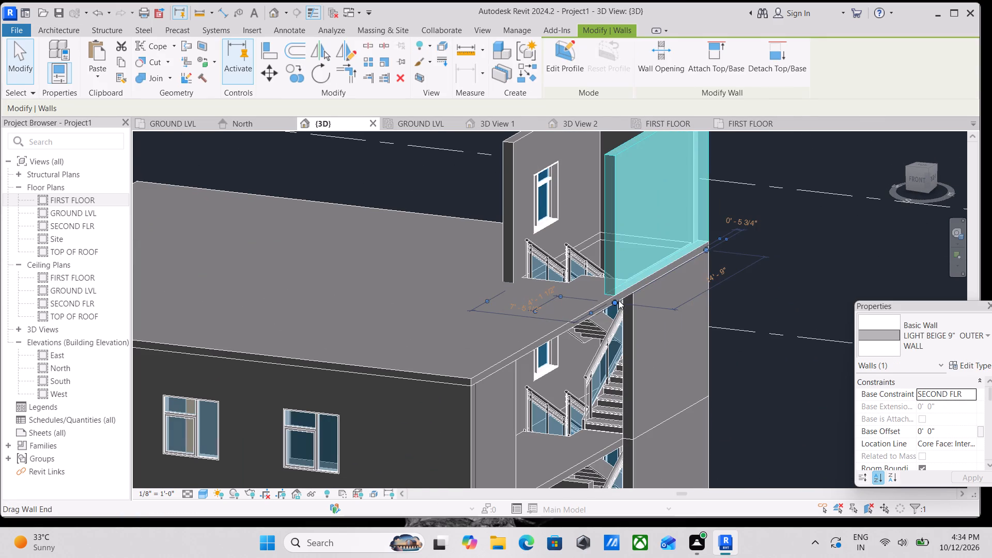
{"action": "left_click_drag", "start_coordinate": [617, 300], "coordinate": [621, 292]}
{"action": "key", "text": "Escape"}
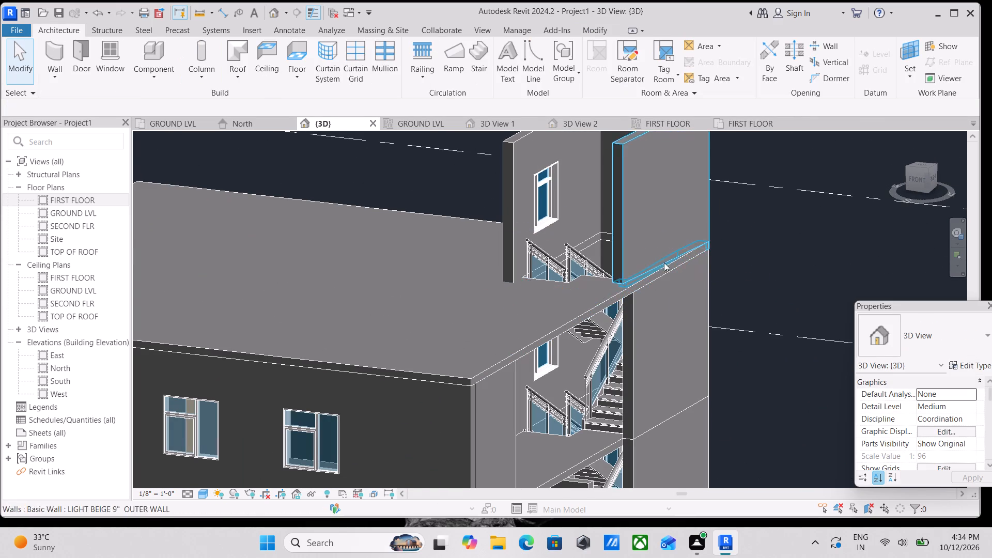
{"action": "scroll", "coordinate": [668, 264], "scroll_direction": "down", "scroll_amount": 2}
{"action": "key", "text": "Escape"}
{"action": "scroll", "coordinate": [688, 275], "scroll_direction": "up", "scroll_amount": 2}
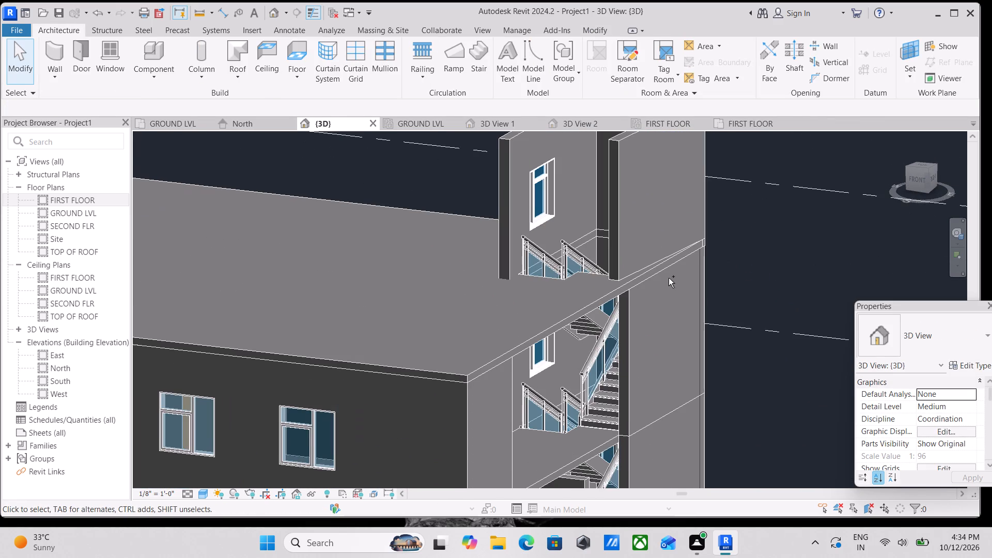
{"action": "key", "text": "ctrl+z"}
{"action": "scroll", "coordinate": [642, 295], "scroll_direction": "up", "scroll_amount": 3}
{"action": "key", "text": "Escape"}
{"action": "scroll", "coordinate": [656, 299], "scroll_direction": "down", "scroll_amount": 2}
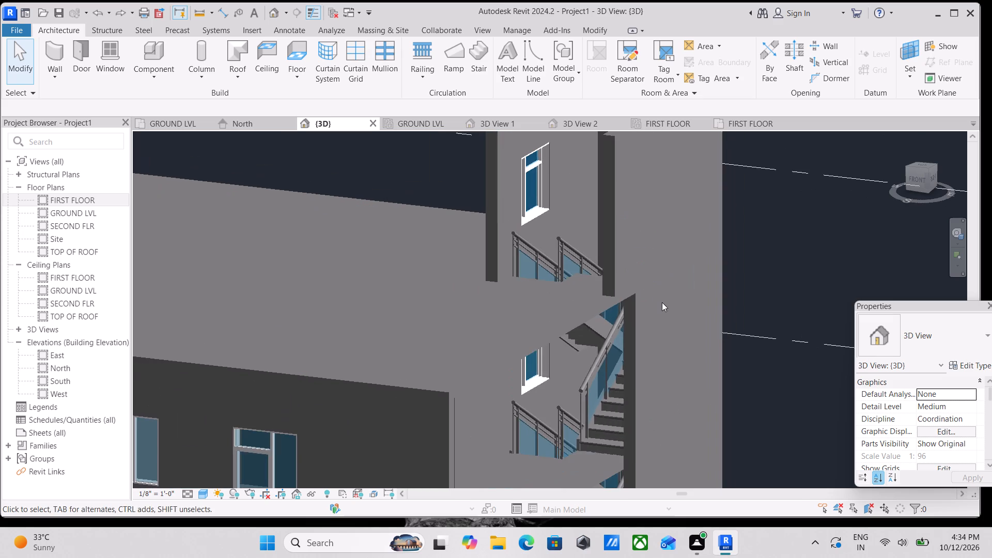
Examine the first-floor east stair wall and its south end beside the balcony.
{"action": "middle_click_drag", "start_coordinate": [668, 300], "coordinate": [532, 265], "text": "shift"}
{"action": "scroll", "coordinate": [580, 290], "scroll_direction": "down", "scroll_amount": 2}
{"action": "middle_click_drag", "start_coordinate": [581, 291], "coordinate": [584, 272], "text": "shift"}
{"action": "scroll", "coordinate": [584, 272], "scroll_direction": "down", "scroll_amount": 1, "text": "shift"}
{"action": "scroll", "coordinate": [596, 284], "scroll_direction": "down", "scroll_amount": 2}
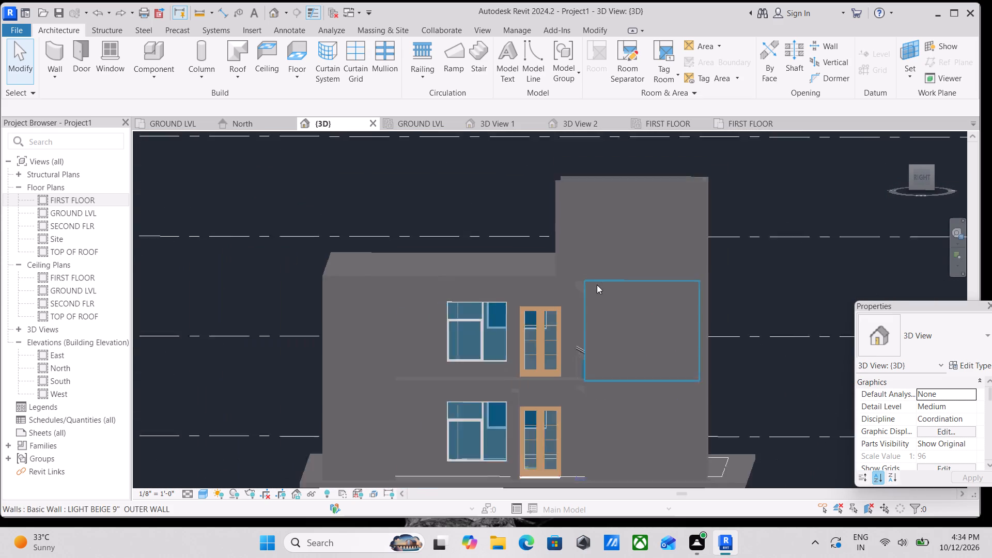
{"action": "scroll", "coordinate": [597, 285], "scroll_direction": "down", "scroll_amount": 1}
{"action": "middle_click_drag", "start_coordinate": [597, 285], "coordinate": [601, 220]}
{"action": "left_click", "coordinate": [594, 273]}
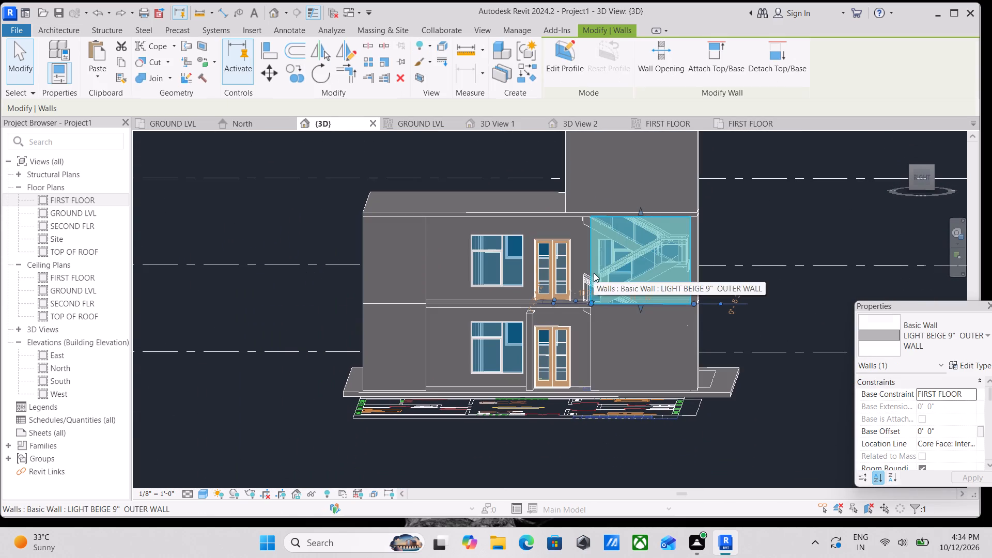
{"action": "scroll", "coordinate": [591, 293], "scroll_direction": "up", "scroll_amount": 6}
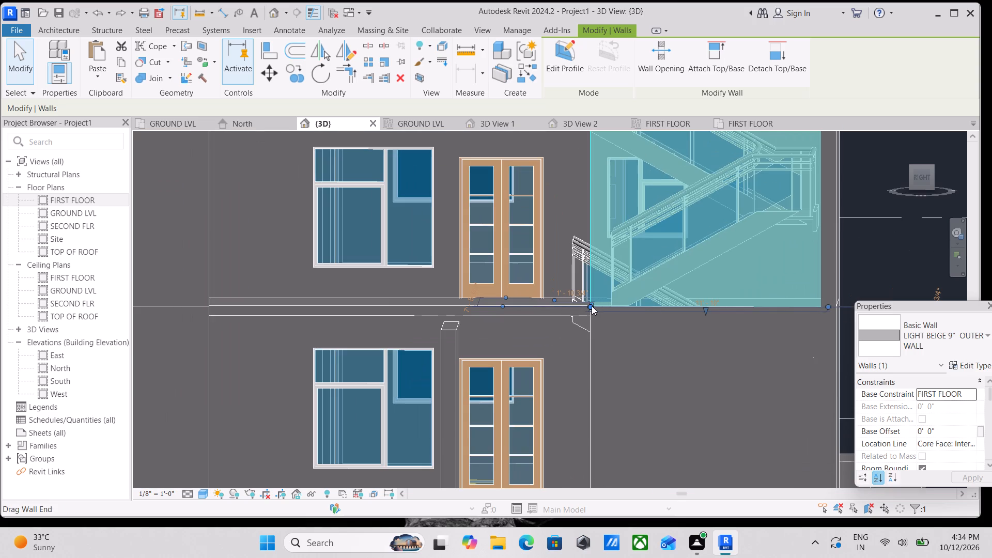
{"action": "scroll", "coordinate": [591, 309], "scroll_direction": "down", "scroll_amount": 2}
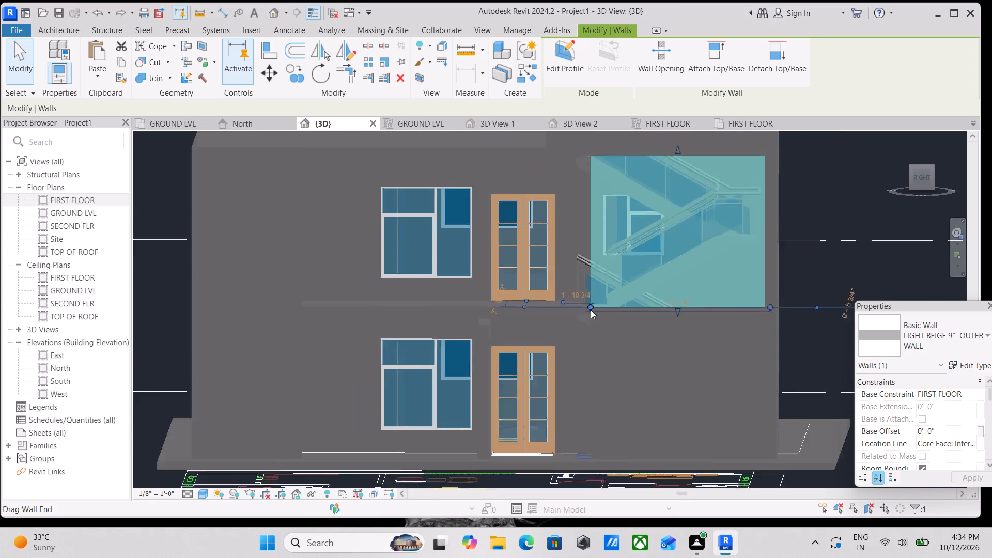
{"action": "scroll", "coordinate": [591, 309], "scroll_direction": "down", "scroll_amount": 2}
{"action": "key", "text": "Escape"}
Delete the short ground-floor outer wall projecting between the 6' x 6' window and the double main door on the east side.
{"action": "scroll", "coordinate": [594, 301], "scroll_direction": "down", "scroll_amount": 4}
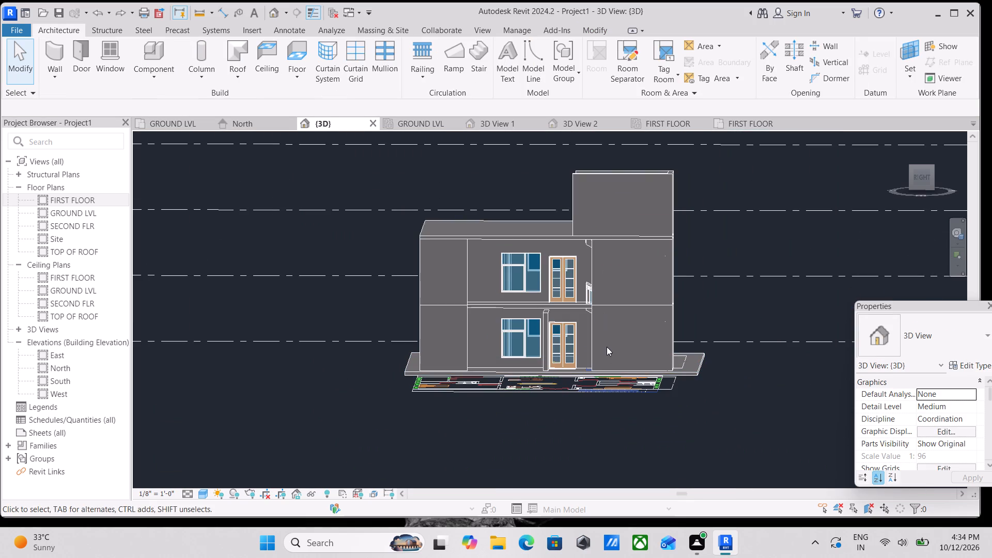
{"action": "middle_click_drag", "start_coordinate": [606, 347], "coordinate": [608, 341], "text": "shift"}
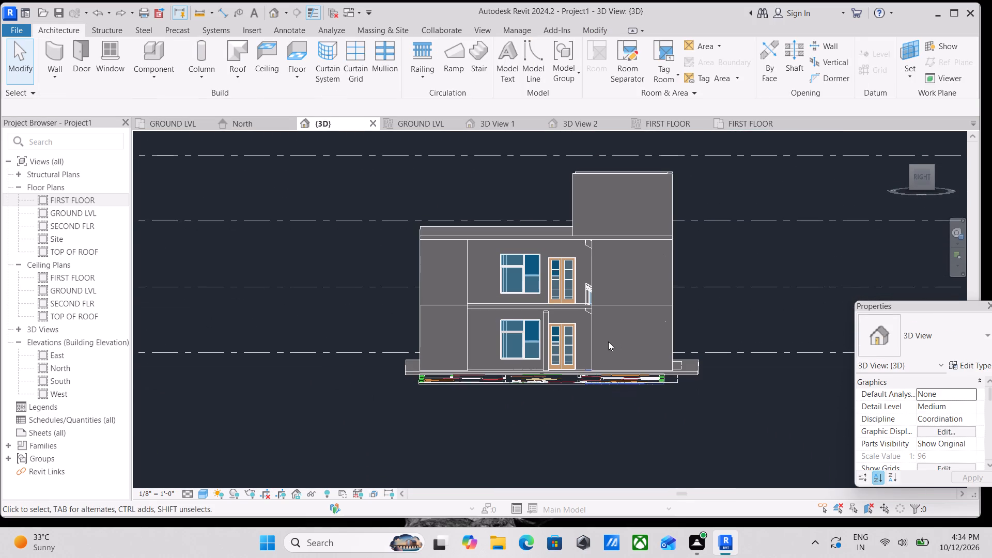
{"action": "scroll", "coordinate": [542, 330], "scroll_direction": "up", "scroll_amount": 6}
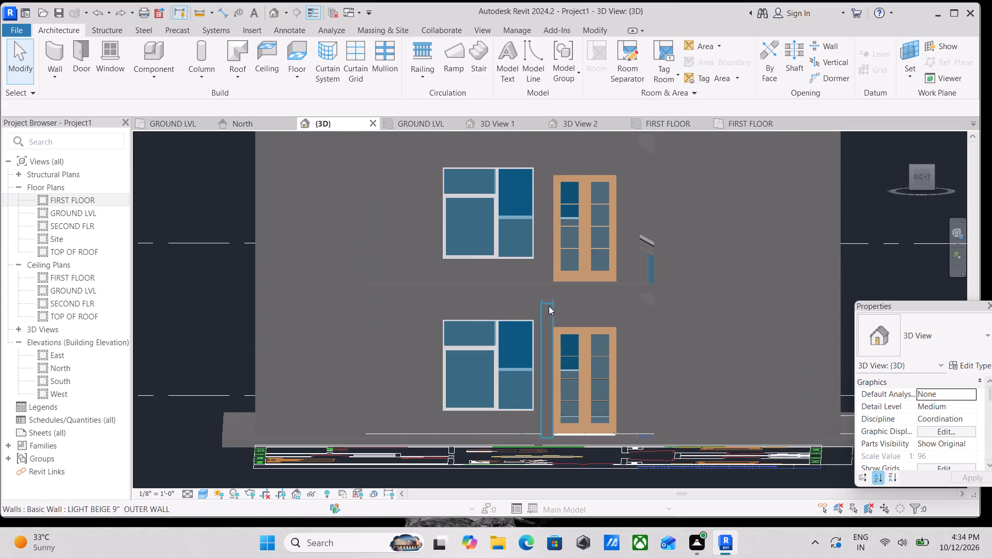
{"action": "left_click", "coordinate": [550, 304]}
{"action": "scroll", "coordinate": [549, 304], "scroll_direction": "up", "scroll_amount": 2}
{"action": "middle_click_drag", "start_coordinate": [555, 340], "coordinate": [618, 447], "text": "shift"}
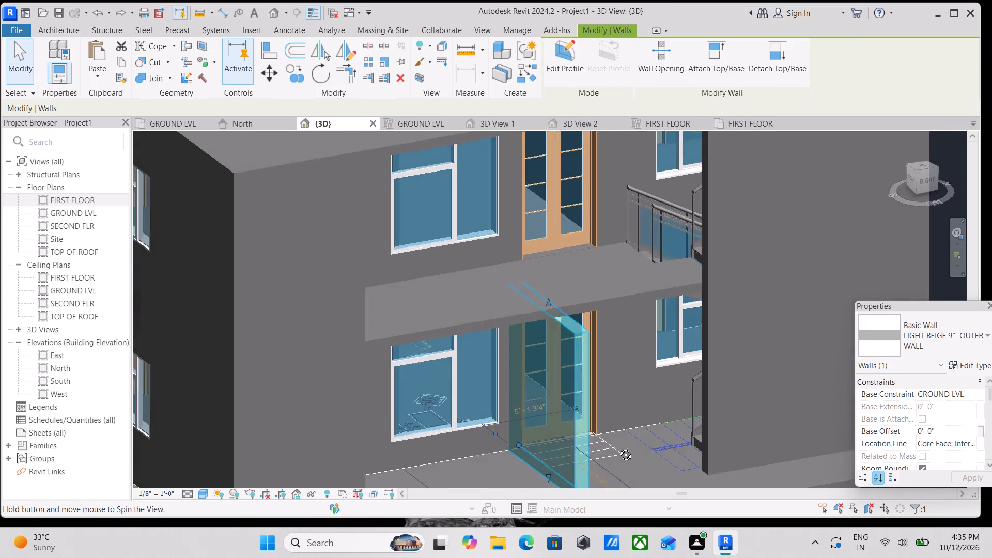
{"action": "middle_click_drag", "start_coordinate": [618, 447], "coordinate": [518, 357], "text": "shift"}
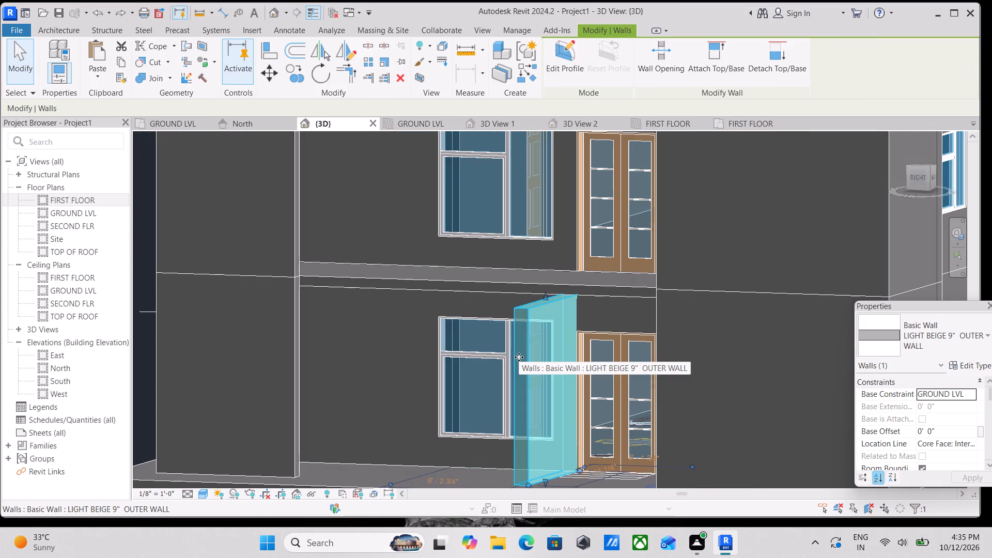
{"action": "scroll", "coordinate": [521, 356], "scroll_direction": "down", "scroll_amount": 2}
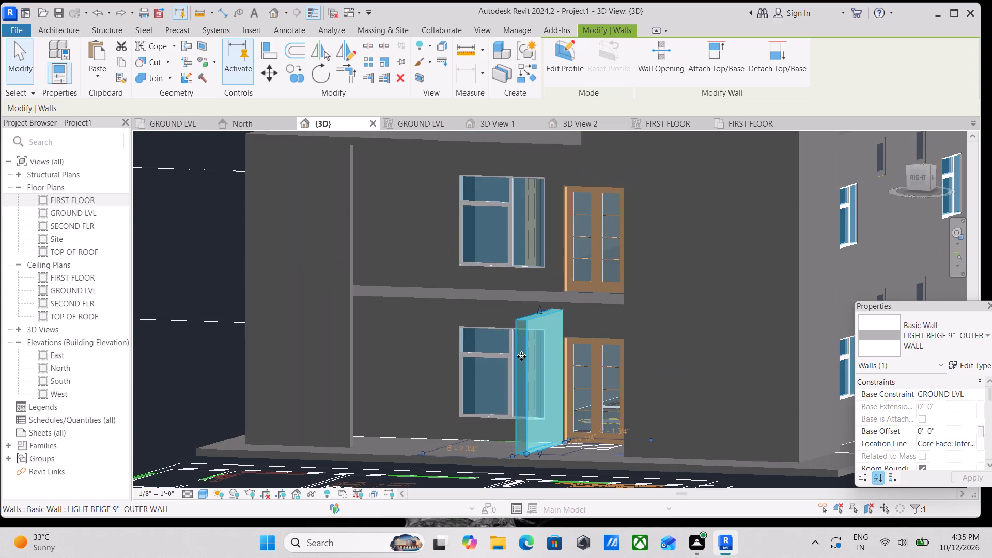
{"action": "right_click", "coordinate": [521, 356]}
{"action": "left_click", "coordinate": [547, 324]}
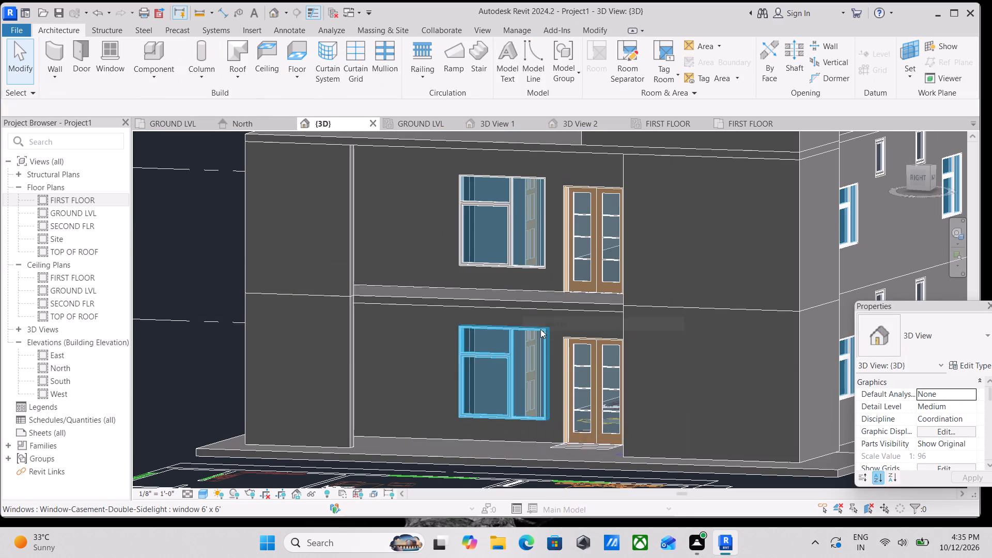
Examine the house exterior from several angles, including the east facade, the balcony, the flat roof and the stair enclosure above it.
{"action": "scroll", "coordinate": [540, 329], "scroll_direction": "down", "scroll_amount": 2}
{"action": "middle_click_drag", "start_coordinate": [553, 346], "coordinate": [612, 386]}
{"action": "scroll", "coordinate": [568, 327], "scroll_direction": "down", "scroll_amount": 3}
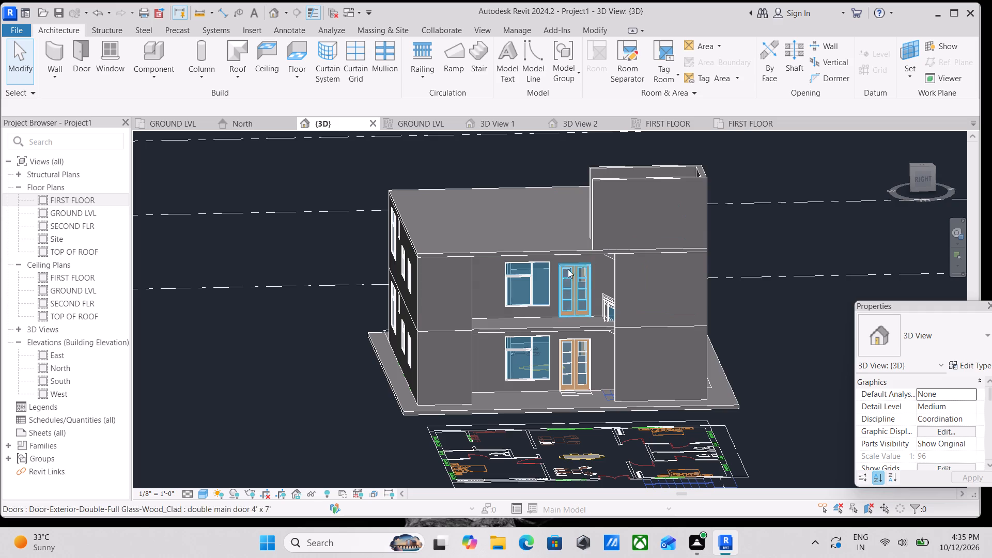
{"action": "scroll", "coordinate": [518, 283], "scroll_direction": "up", "scroll_amount": 4}
{"action": "scroll", "coordinate": [361, 366], "scroll_direction": "up", "scroll_amount": 4}
{"action": "scroll", "coordinate": [353, 343], "scroll_direction": "down", "scroll_amount": 8}
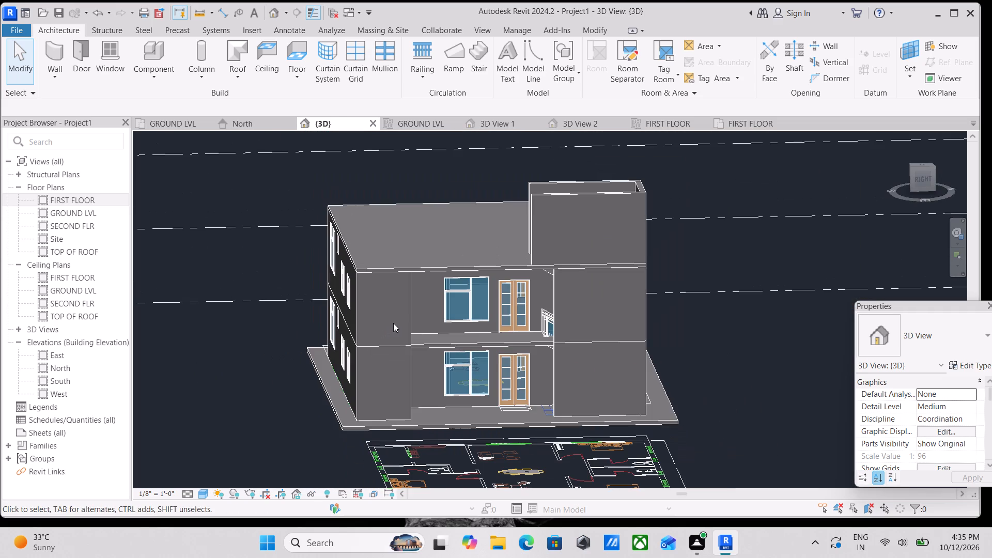
{"action": "scroll", "coordinate": [368, 313], "scroll_direction": "up", "scroll_amount": 3}
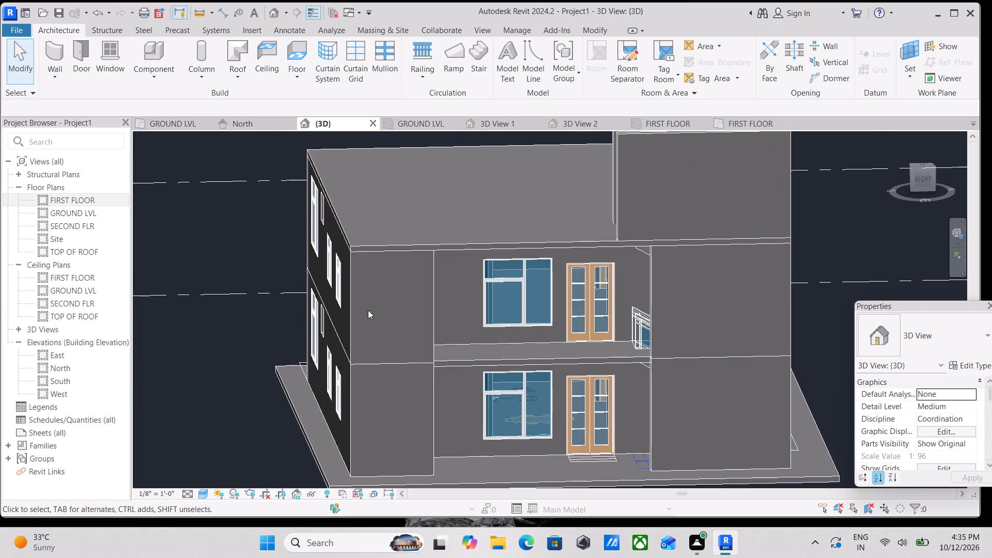
{"action": "scroll", "coordinate": [394, 312], "scroll_direction": "down", "scroll_amount": 2}
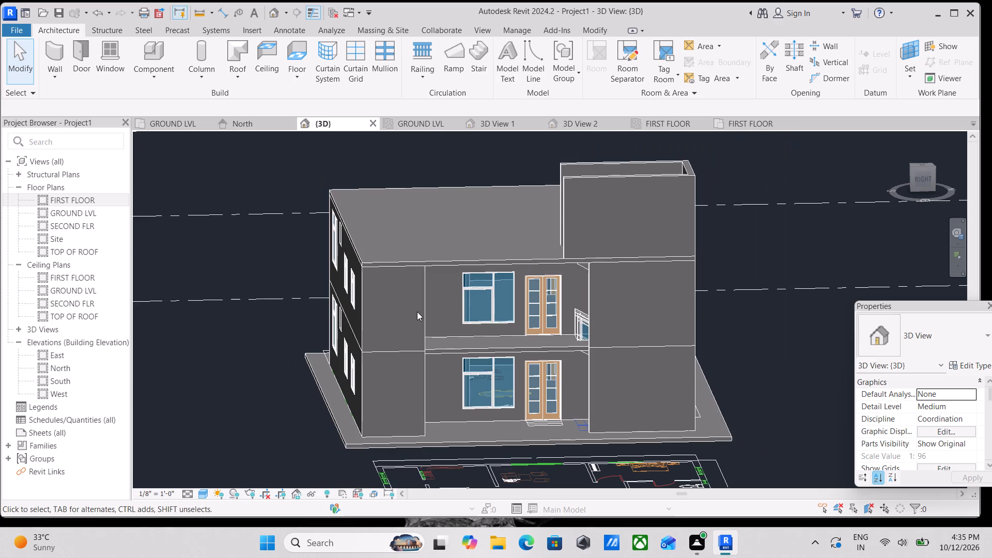
{"action": "middle_click_drag", "start_coordinate": [420, 312], "coordinate": [407, 301]}
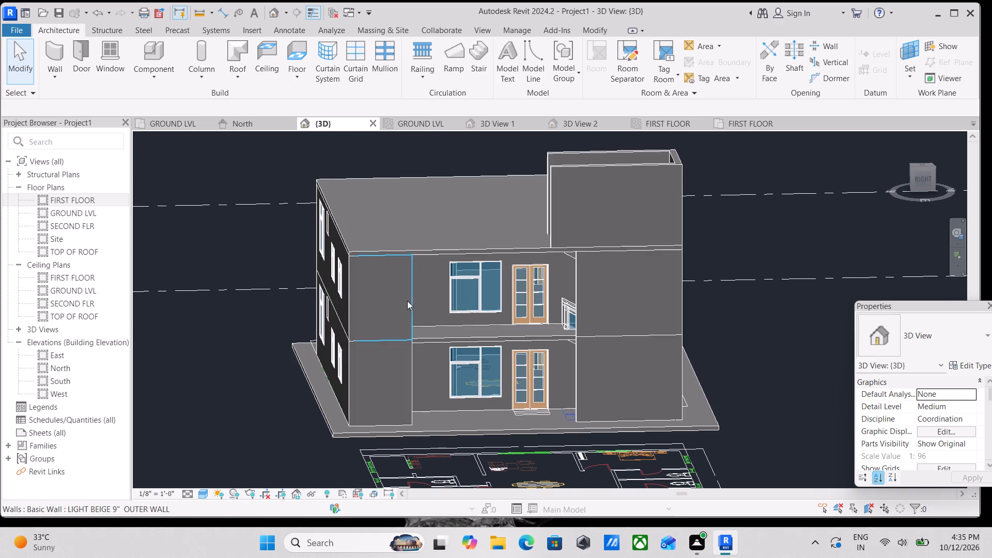
{"action": "scroll", "coordinate": [421, 309], "scroll_direction": "up", "scroll_amount": 4}
{"action": "middle_click_drag", "start_coordinate": [431, 320], "coordinate": [398, 343], "text": "shift"}
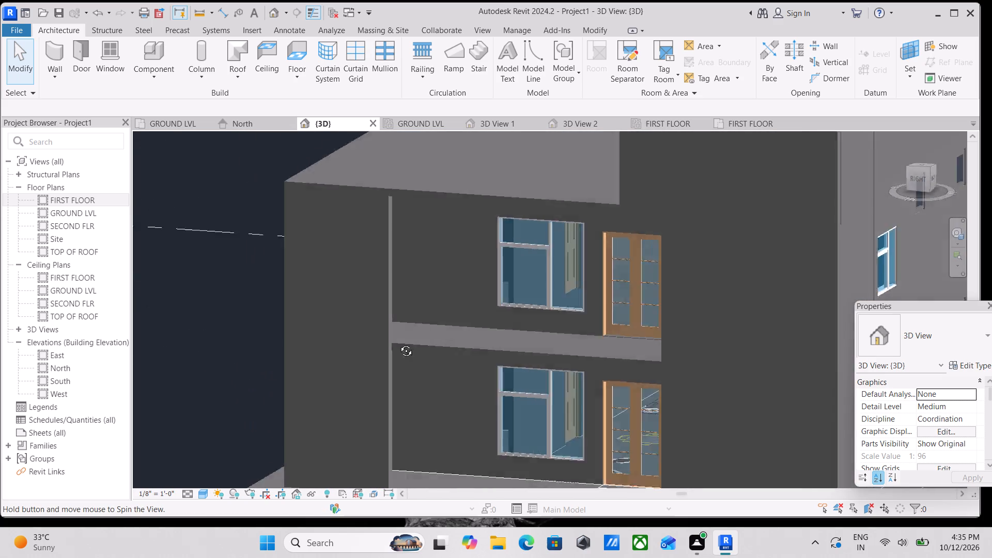
{"action": "middle_click_drag", "start_coordinate": [398, 343], "coordinate": [525, 397], "text": "shift"}
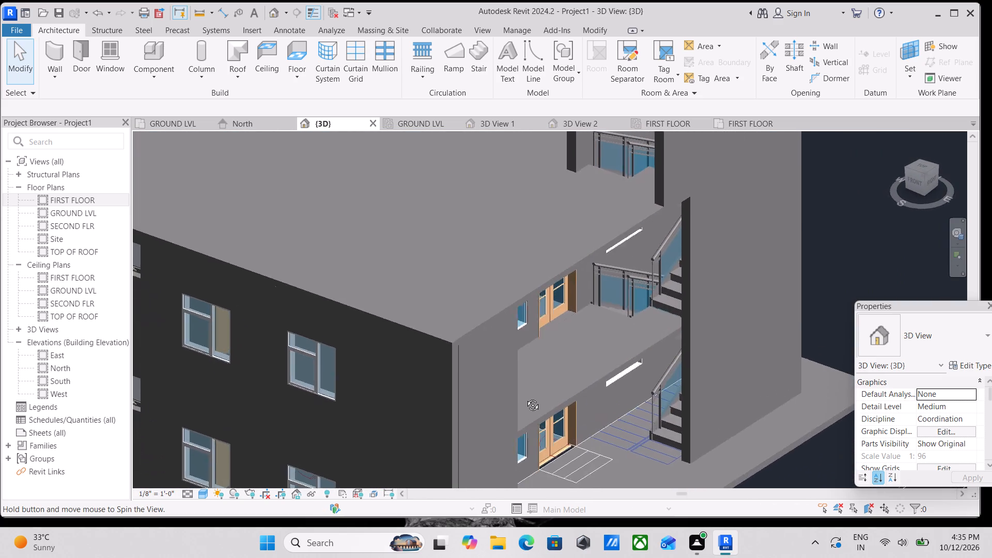
{"action": "middle_click_drag", "start_coordinate": [525, 397], "coordinate": [583, 413], "text": "shift"}
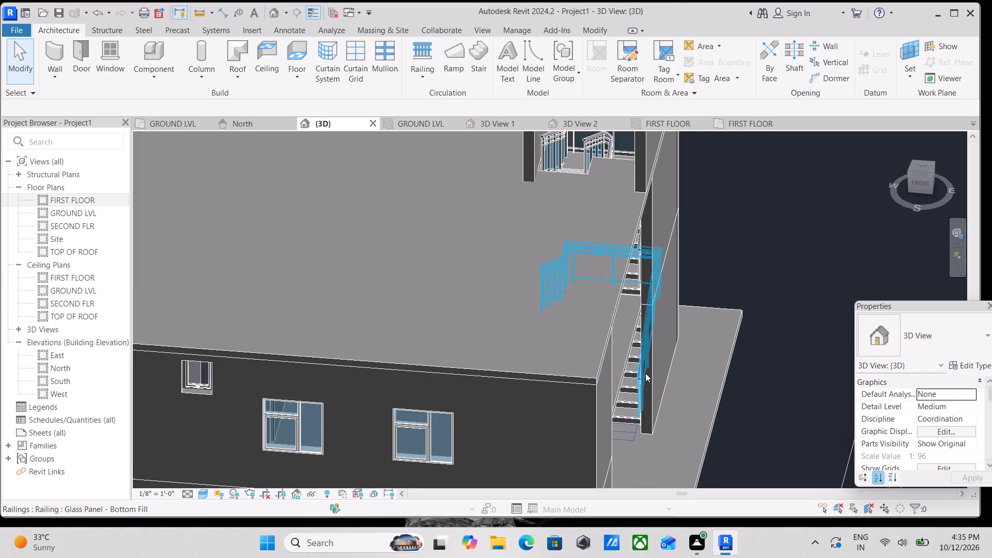
{"action": "middle_click_drag", "start_coordinate": [645, 373], "coordinate": [592, 270], "text": "shift"}
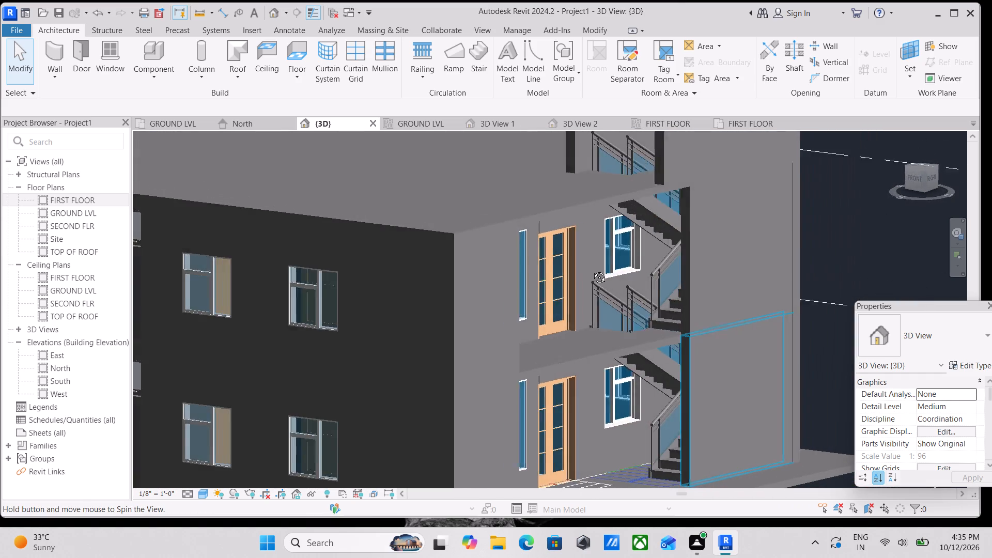
{"action": "middle_click_drag", "start_coordinate": [592, 270], "coordinate": [514, 296], "text": "shift"}
{"action": "scroll", "coordinate": [513, 297], "scroll_direction": "down", "scroll_amount": 2, "text": "shift"}
{"action": "scroll", "coordinate": [543, 298], "scroll_direction": "down", "scroll_amount": 2}
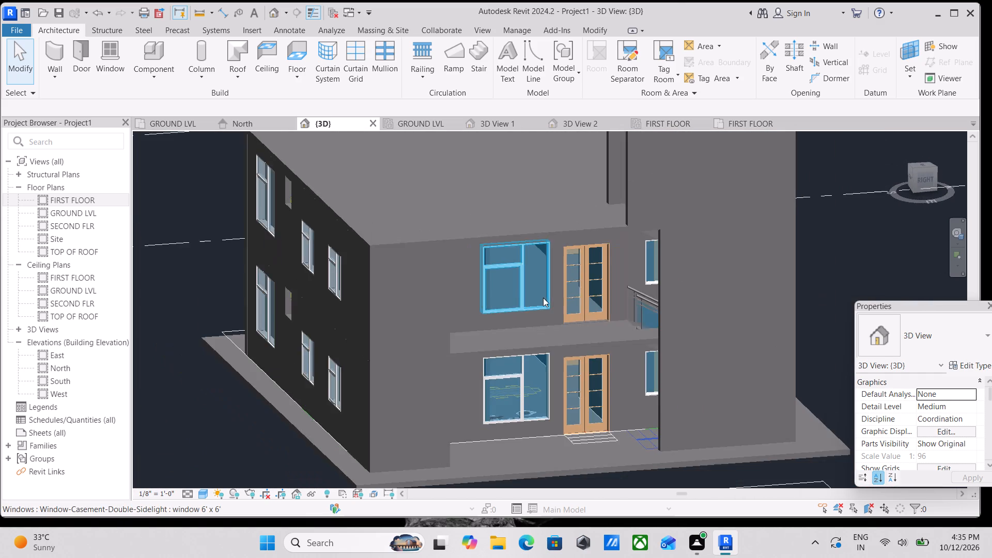
{"action": "middle_click_drag", "start_coordinate": [543, 298], "coordinate": [546, 326], "text": "shift"}
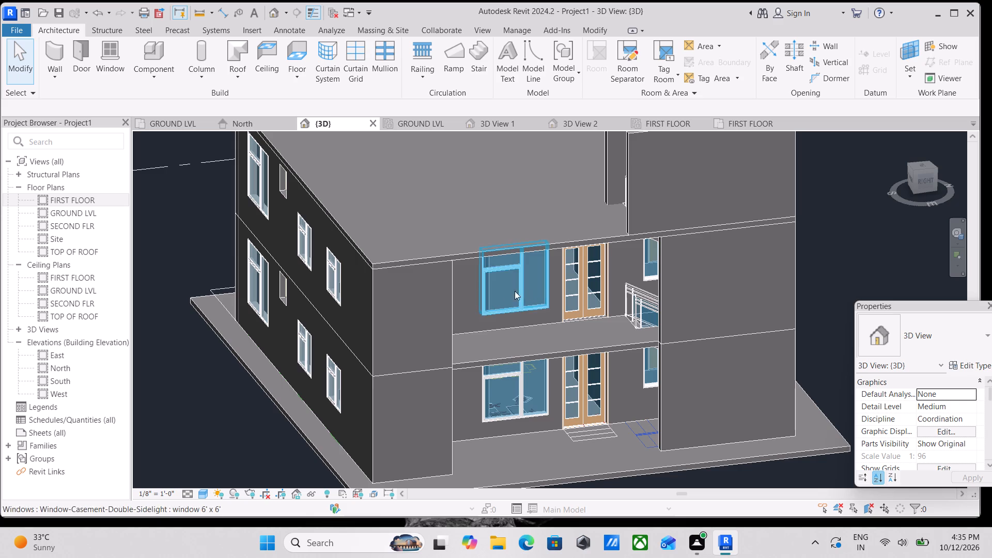
{"action": "middle_click_drag", "start_coordinate": [504, 354], "coordinate": [321, 365]}
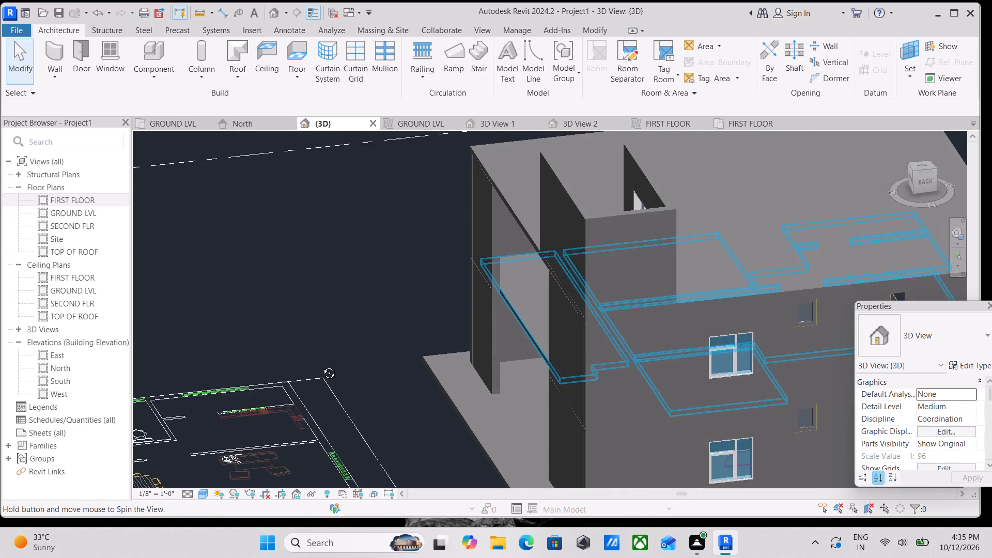
{"action": "middle_click_drag", "start_coordinate": [321, 365], "coordinate": [492, 334]}
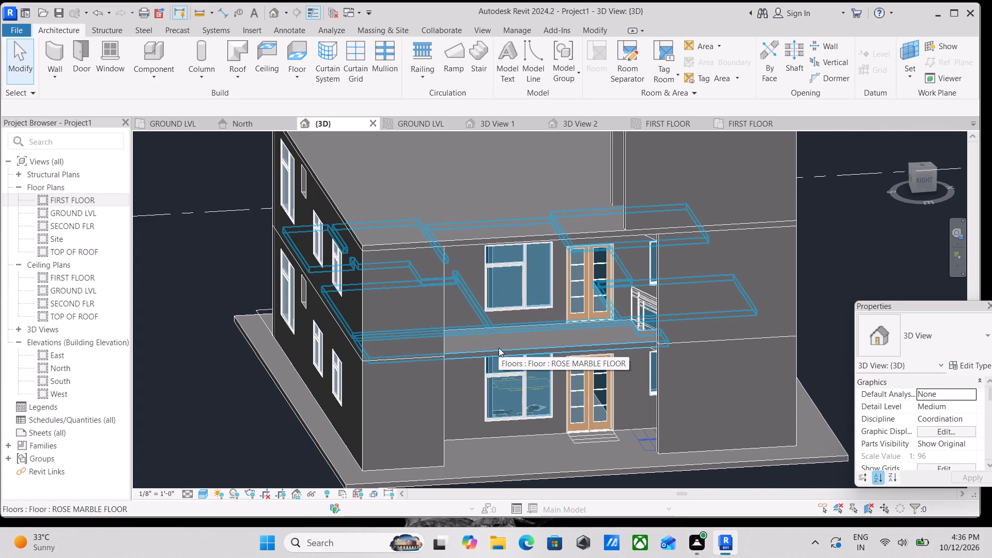
{"action": "scroll", "coordinate": [513, 348], "scroll_direction": "down", "scroll_amount": 1}
{"action": "middle_click_drag", "start_coordinate": [547, 356], "coordinate": [522, 291], "text": "shift"}
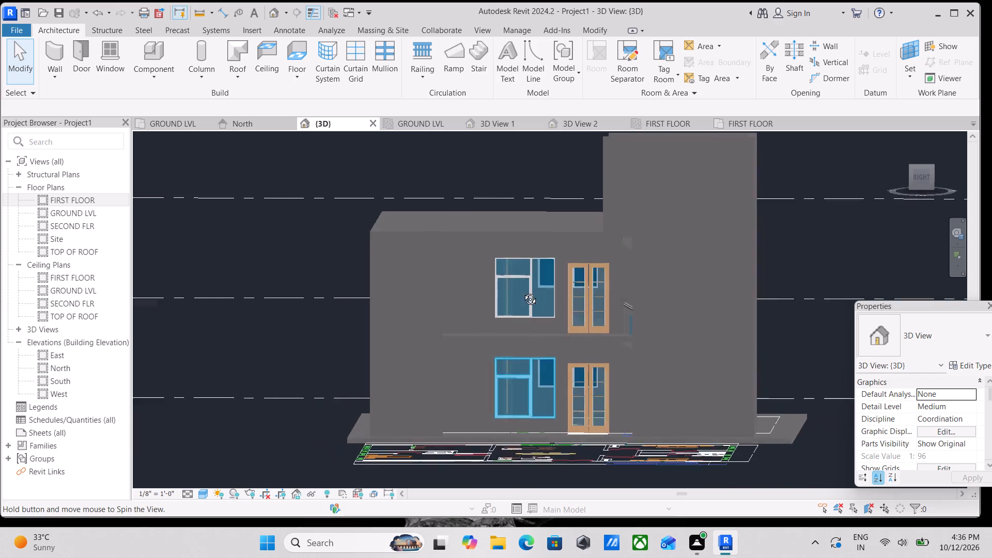
{"action": "middle_click_drag", "start_coordinate": [522, 291], "coordinate": [482, 329], "text": "shift"}
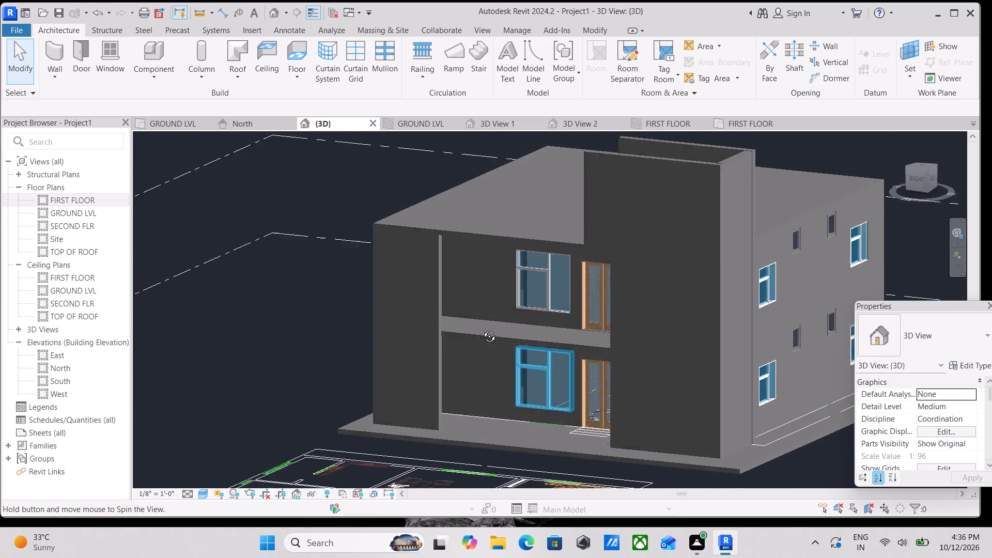
{"action": "middle_click_drag", "start_coordinate": [482, 329], "coordinate": [554, 302], "text": "shift"}
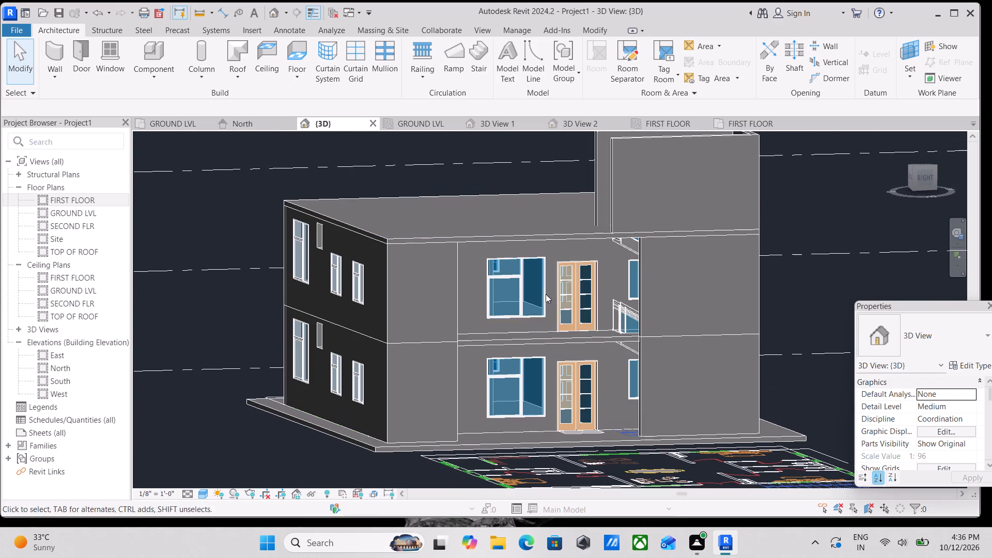
{"action": "middle_click_drag", "start_coordinate": [538, 286], "coordinate": [610, 332]}
{"action": "middle_click_drag", "start_coordinate": [581, 269], "coordinate": [634, 318]}
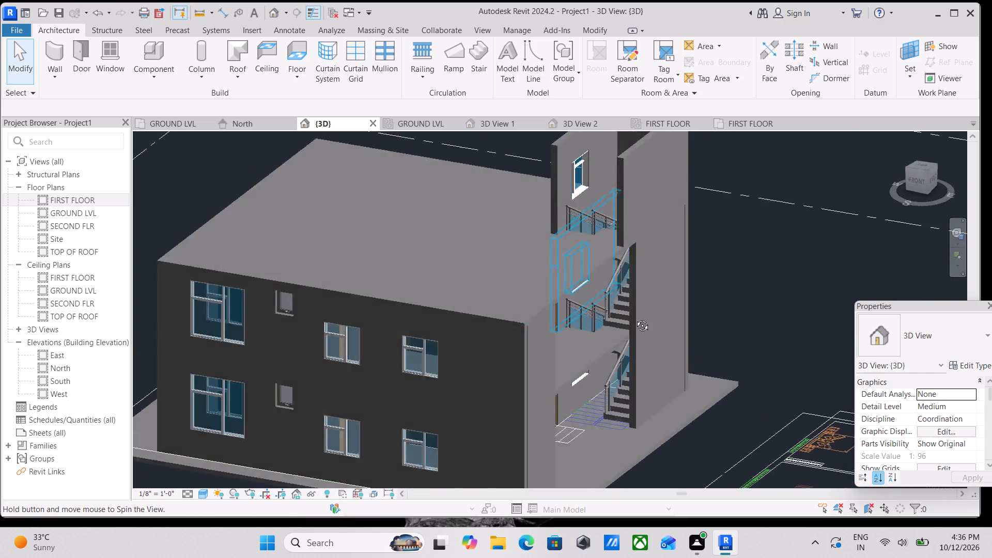
{"action": "middle_click_drag", "start_coordinate": [634, 318], "coordinate": [725, 318]}
{"action": "middle_click_drag", "start_coordinate": [448, 312], "coordinate": [608, 306]}
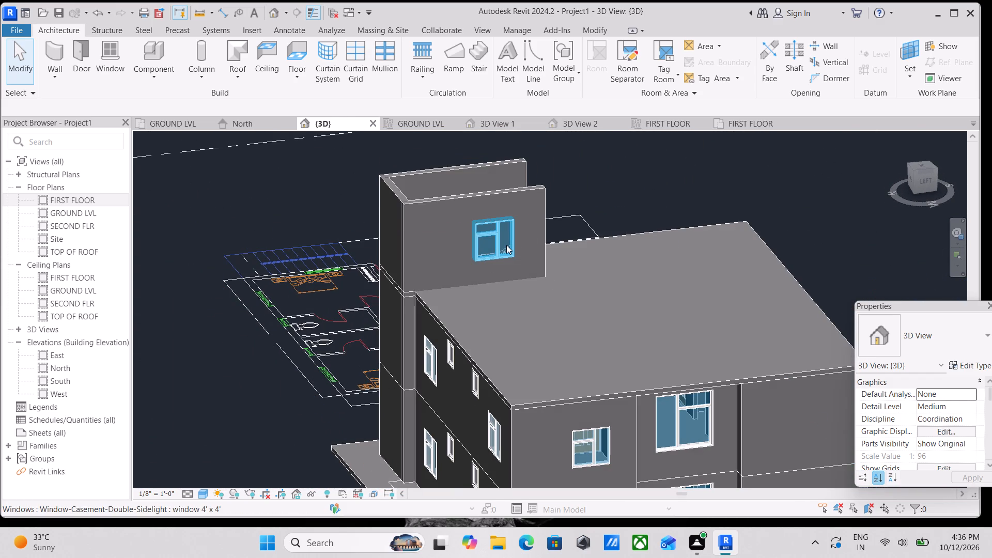
Delete the 4' x 4' double casement window from the side wall of the stair enclosure above the roof.
{"action": "left_click", "coordinate": [506, 245]}
{"action": "right_click", "coordinate": [505, 246]}
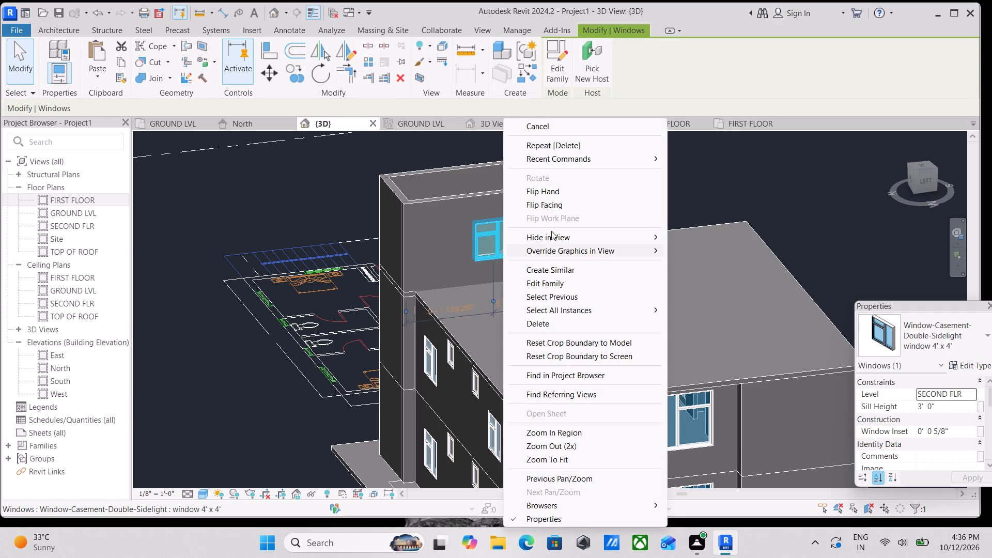
{"action": "left_click", "coordinate": [562, 328]}
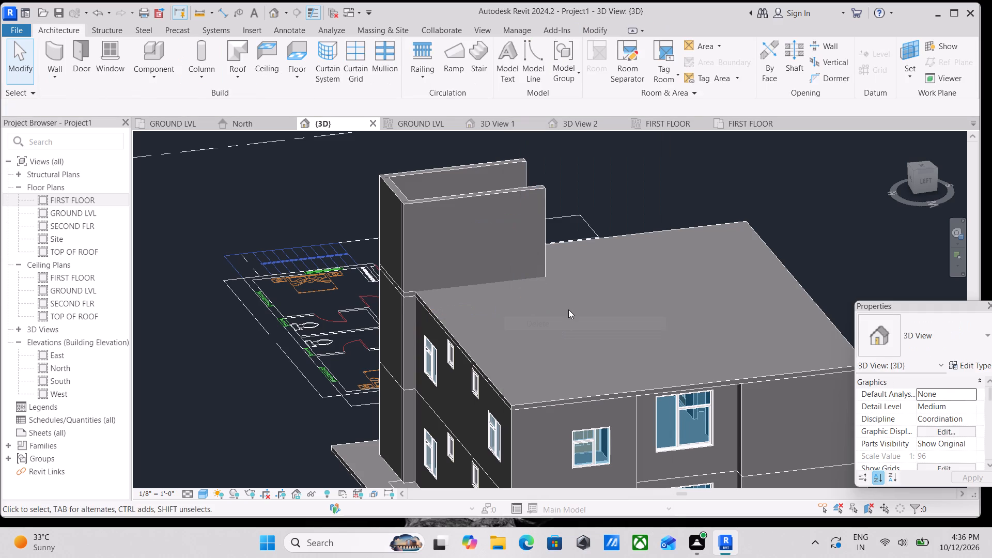
Examine the east facade, focusing on the first-floor outer wall of the stair beside the balcony.
{"action": "scroll", "coordinate": [476, 305], "scroll_direction": "down", "scroll_amount": 1}
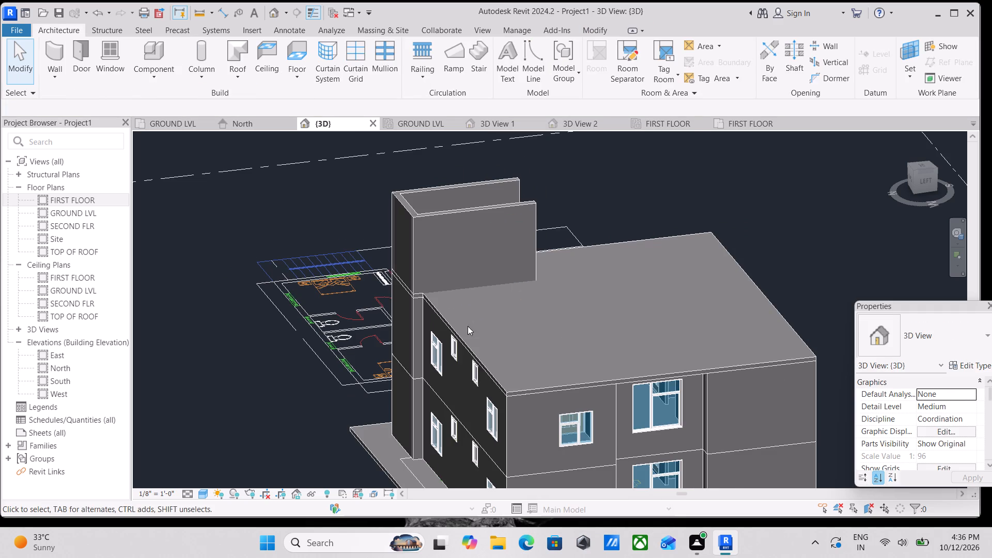
{"action": "middle_click_drag", "start_coordinate": [452, 322], "coordinate": [689, 309], "text": "shift"}
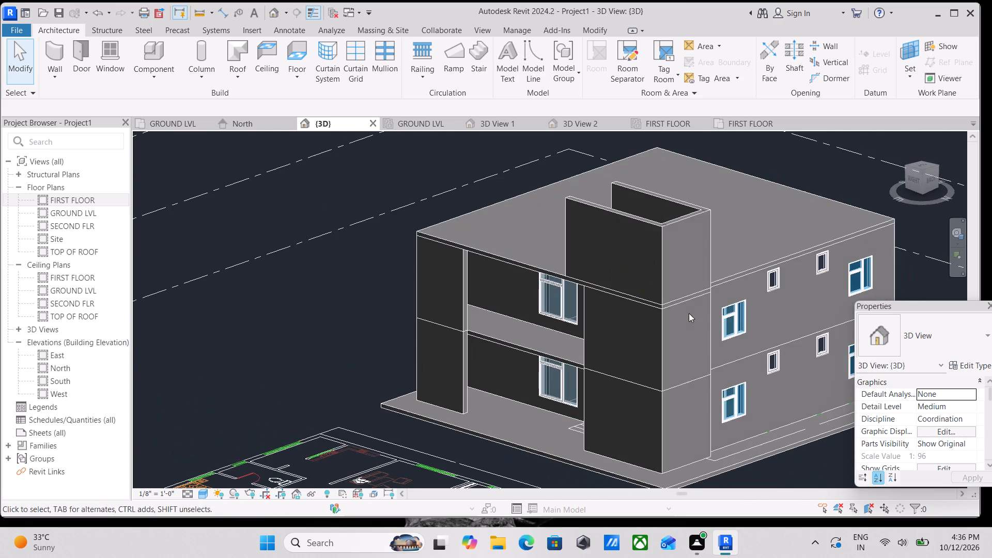
{"action": "middle_click_drag", "start_coordinate": [630, 331], "coordinate": [695, 346], "text": "shift"}
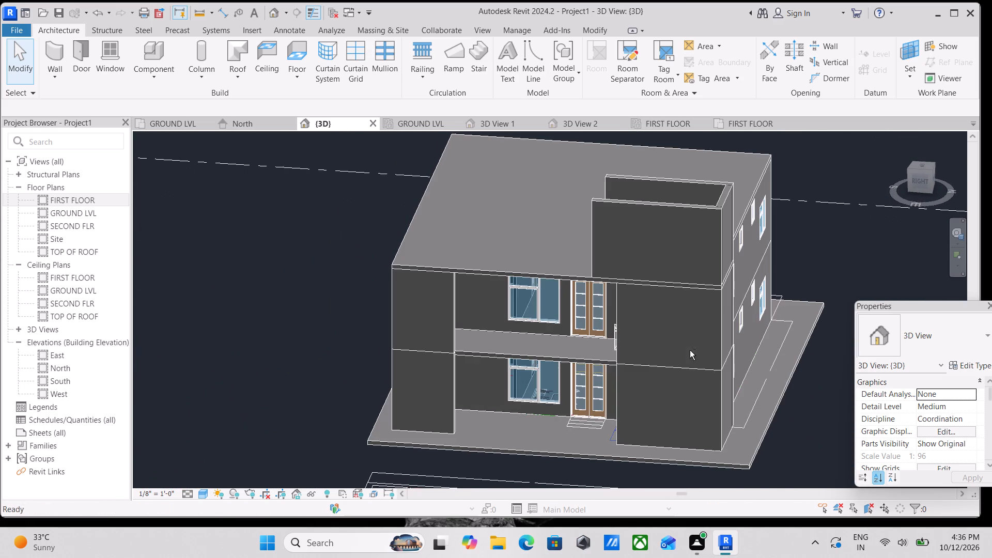
{"action": "middle_click_drag", "start_coordinate": [516, 320], "coordinate": [516, 315], "text": "shift"}
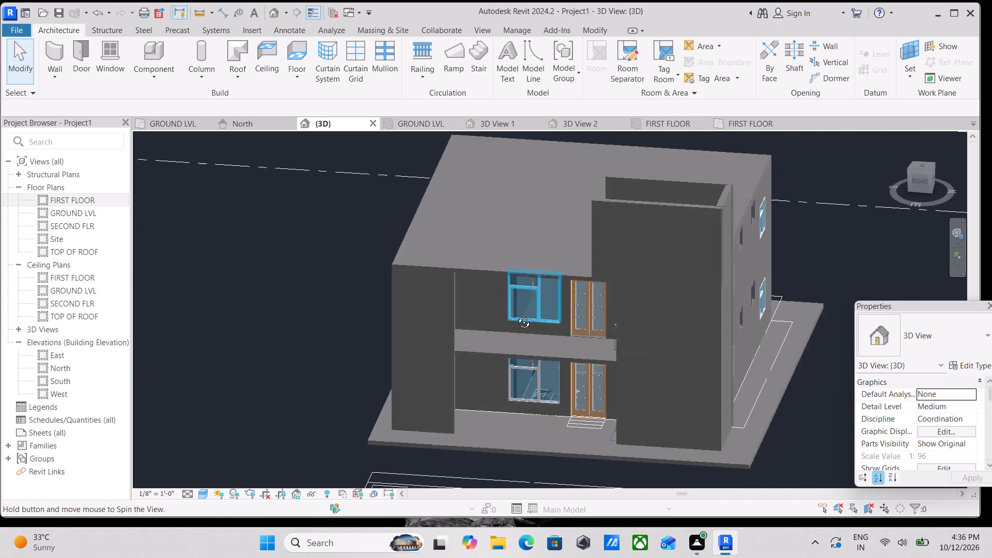
{"action": "middle_click_drag", "start_coordinate": [516, 315], "coordinate": [515, 283], "text": "shift"}
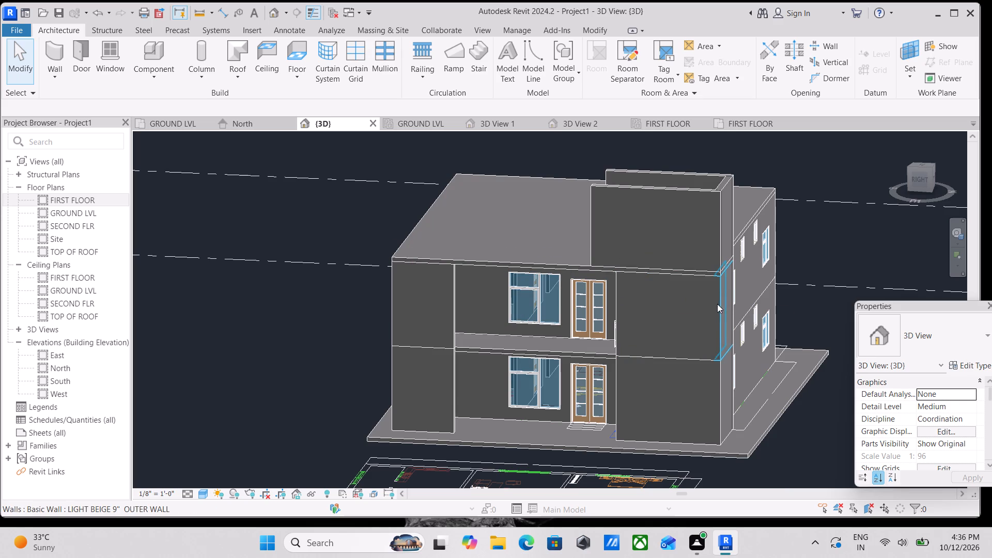
{"action": "left_click", "coordinate": [712, 311]}
{"action": "scroll", "coordinate": [698, 315], "scroll_direction": "up", "scroll_amount": 2}
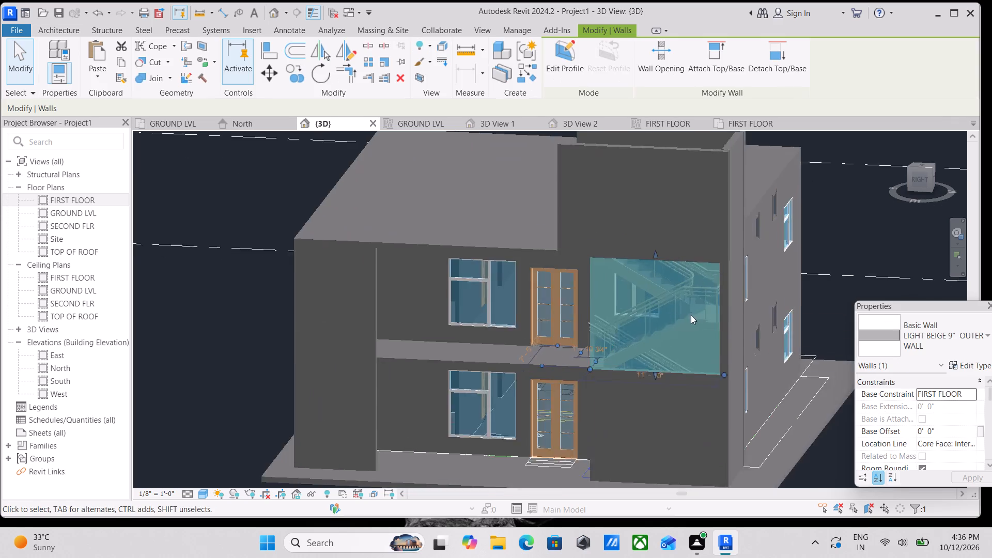
{"action": "scroll", "coordinate": [691, 315], "scroll_direction": "up", "scroll_amount": 2}
{"action": "scroll", "coordinate": [609, 336], "scroll_direction": "up", "scroll_amount": 3}
{"action": "key", "text": "Escape"}
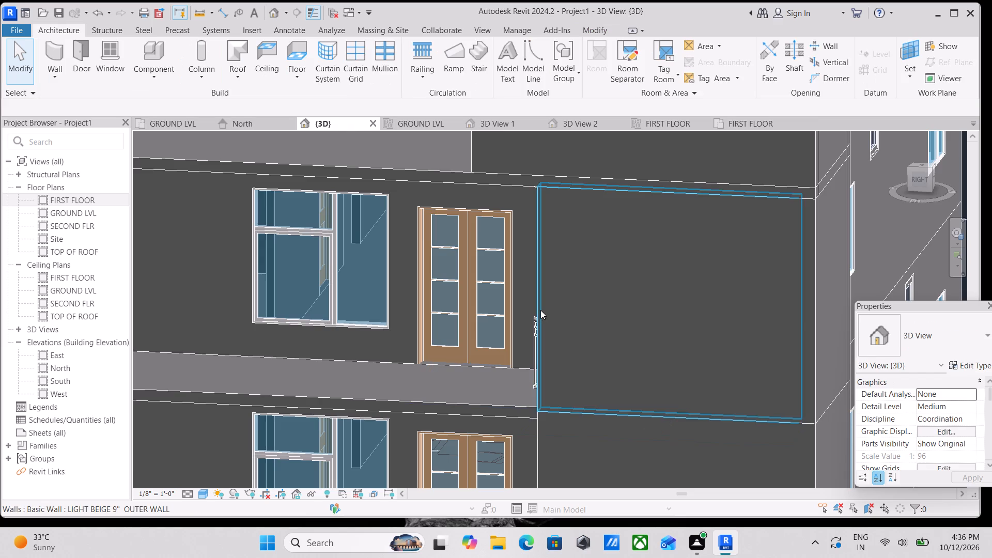
{"action": "scroll", "coordinate": [540, 310], "scroll_direction": "down", "scroll_amount": 3}
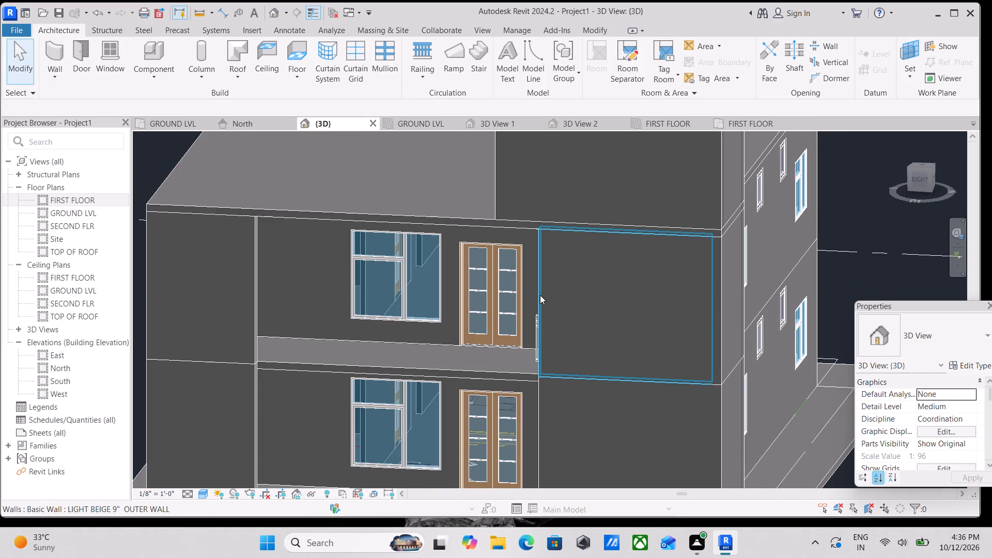
{"action": "scroll", "coordinate": [571, 315], "scroll_direction": "down", "scroll_amount": 2}
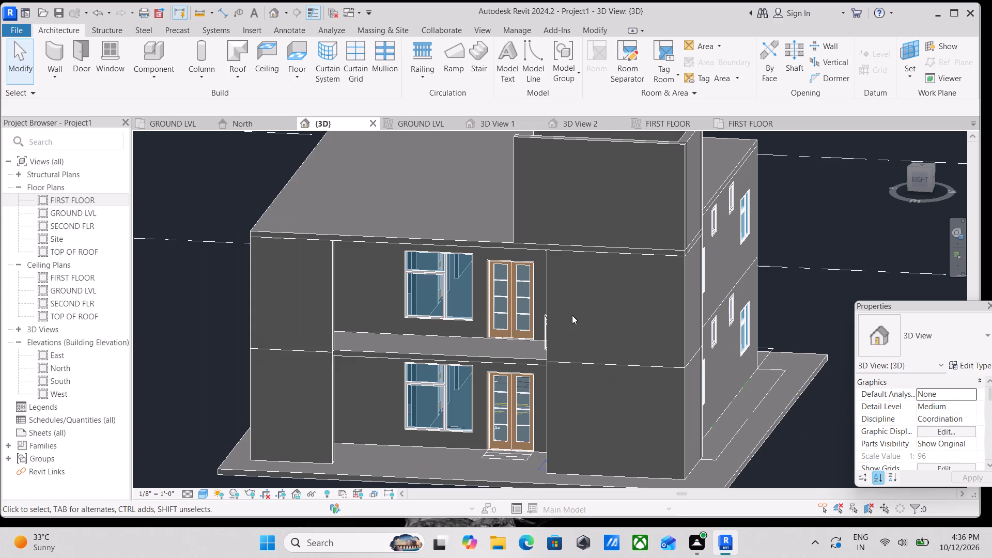
{"action": "scroll", "coordinate": [572, 315], "scroll_direction": "down", "scroll_amount": 2}
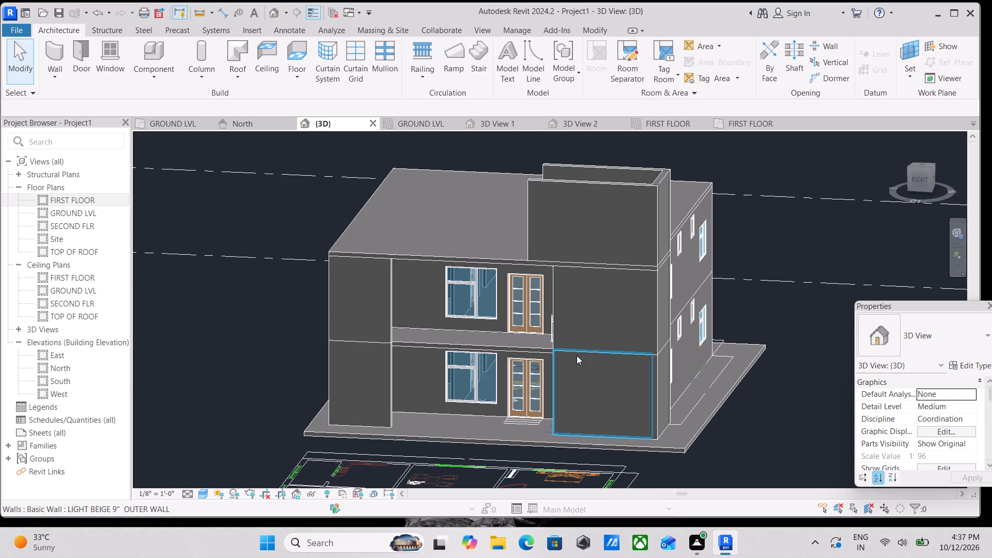
Examine the balcony, its double main door and the adjoining stair and railings from several angles.
{"action": "middle_click_drag", "start_coordinate": [577, 356], "coordinate": [672, 337], "text": "shift"}
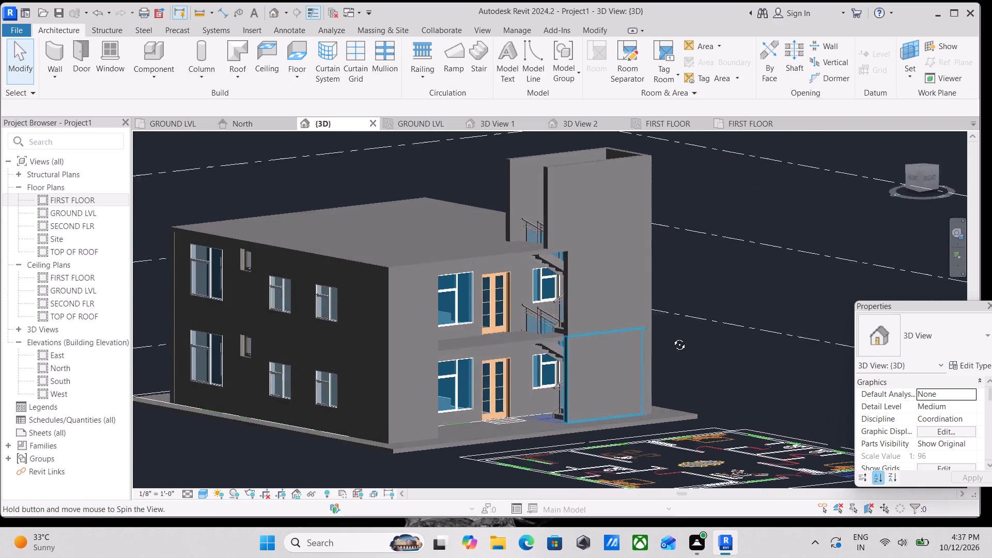
{"action": "middle_click_drag", "start_coordinate": [672, 337], "coordinate": [665, 342], "text": "shift"}
{"action": "middle_click_drag", "start_coordinate": [594, 321], "coordinate": [463, 436], "text": "shift"}
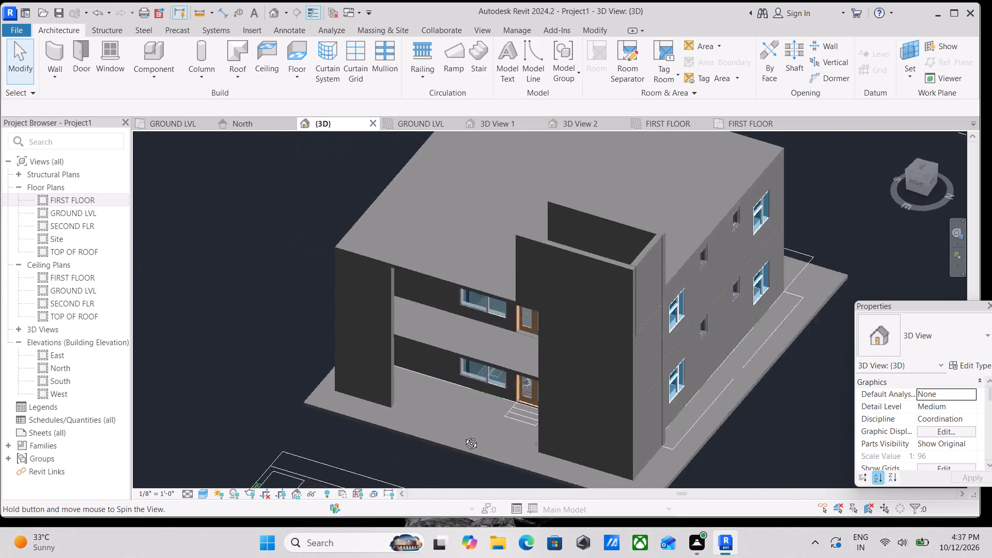
{"action": "middle_click_drag", "start_coordinate": [463, 436], "coordinate": [426, 372], "text": "shift"}
{"action": "middle_click_drag", "start_coordinate": [579, 343], "coordinate": [416, 317], "text": "shift"}
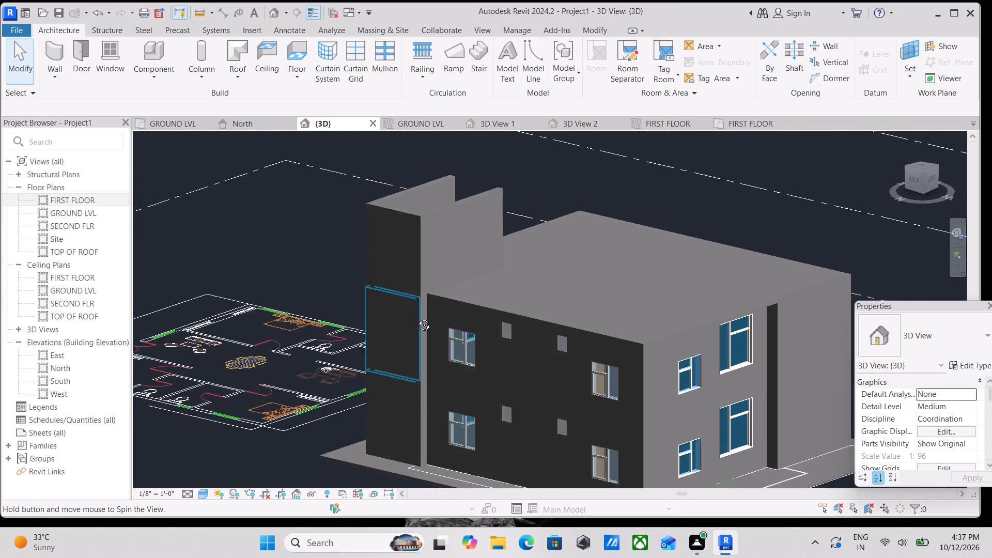
{"action": "middle_click_drag", "start_coordinate": [416, 317], "coordinate": [407, 323], "text": "shift"}
{"action": "scroll", "coordinate": [408, 324], "scroll_direction": "up", "scroll_amount": 5}
{"action": "scroll", "coordinate": [384, 299], "scroll_direction": "down", "scroll_amount": 1}
{"action": "middle_click_drag", "start_coordinate": [384, 299], "coordinate": [599, 338], "text": "shift"}
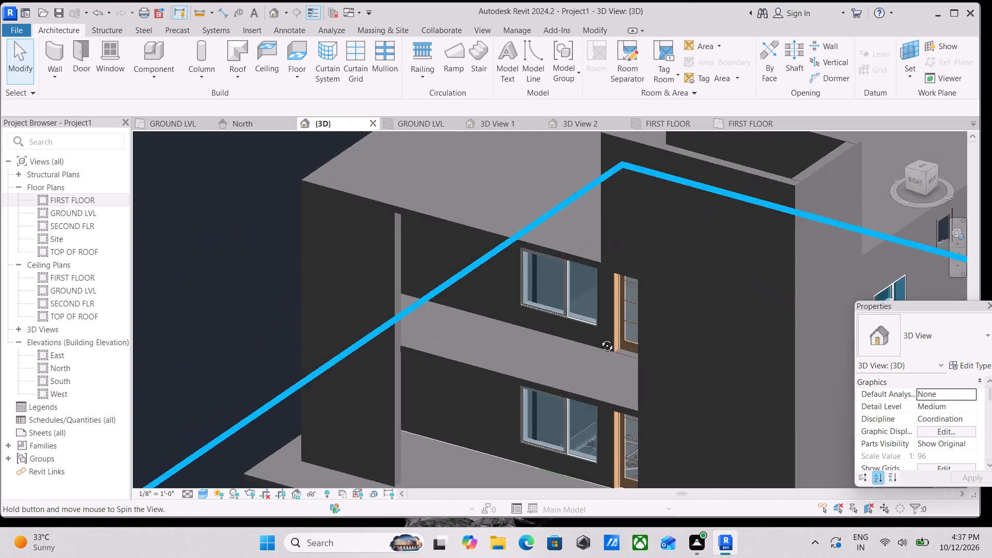
{"action": "middle_click_drag", "start_coordinate": [599, 338], "coordinate": [706, 318], "text": "shift"}
{"action": "middle_click_drag", "start_coordinate": [658, 329], "coordinate": [655, 262]}
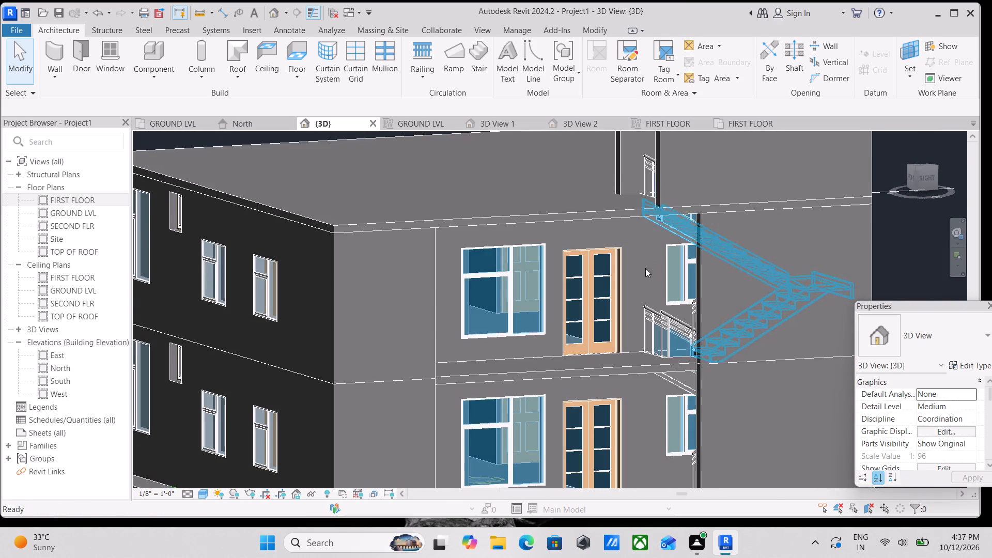
{"action": "middle_click_drag", "start_coordinate": [590, 297], "coordinate": [576, 353], "text": "shift"}
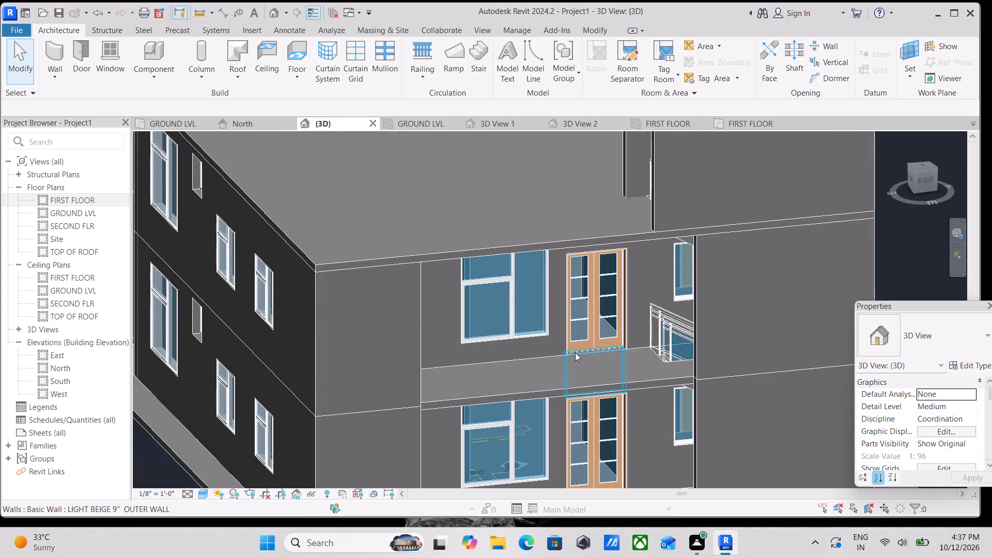
{"action": "scroll", "coordinate": [566, 365], "scroll_direction": "down", "scroll_amount": 1}
{"action": "middle_click_drag", "start_coordinate": [564, 357], "coordinate": [552, 397], "text": "shift"}
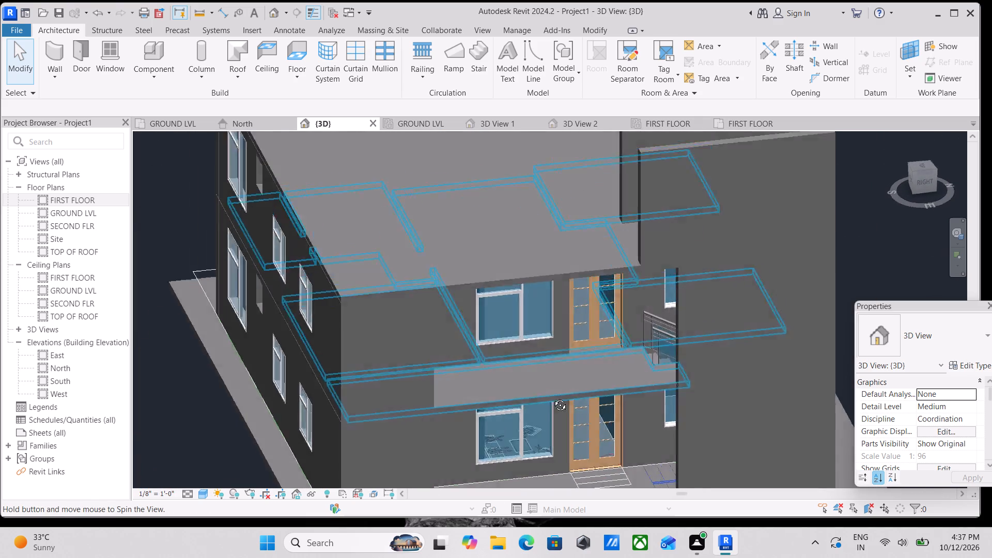
{"action": "middle_click_drag", "start_coordinate": [552, 397], "coordinate": [530, 419], "text": "shift"}
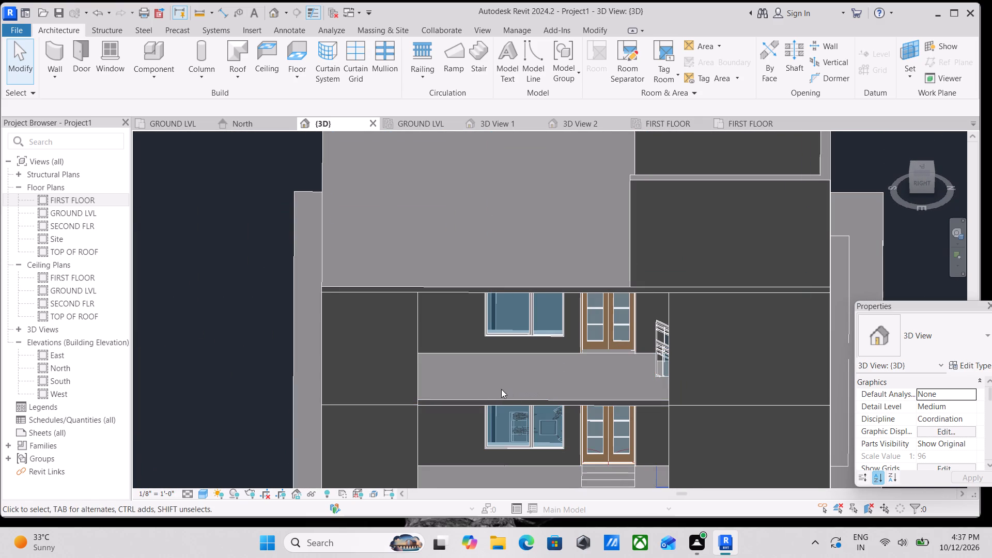
{"action": "middle_click_drag", "start_coordinate": [486, 387], "coordinate": [546, 316], "text": "shift"}
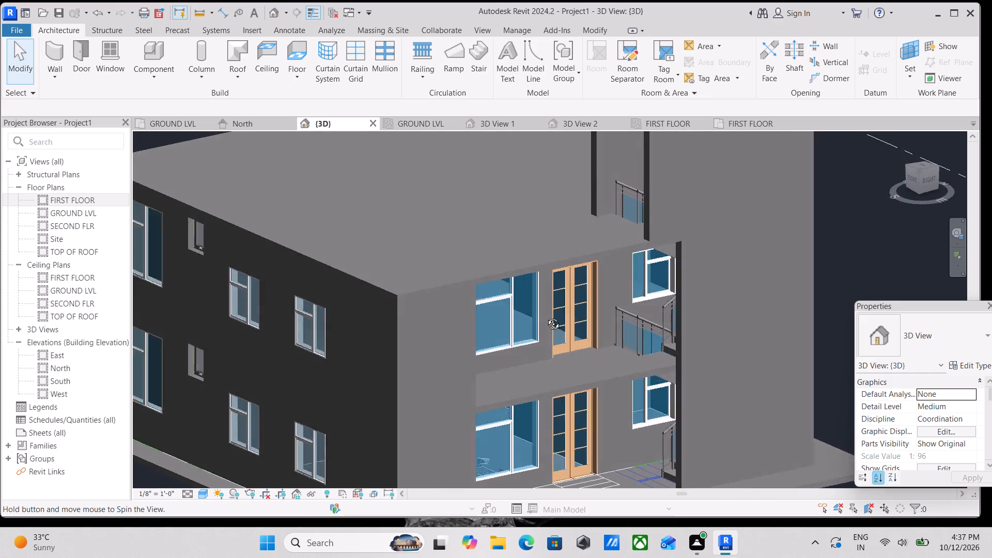
{"action": "middle_click_drag", "start_coordinate": [546, 316], "coordinate": [387, 282], "text": "shift"}
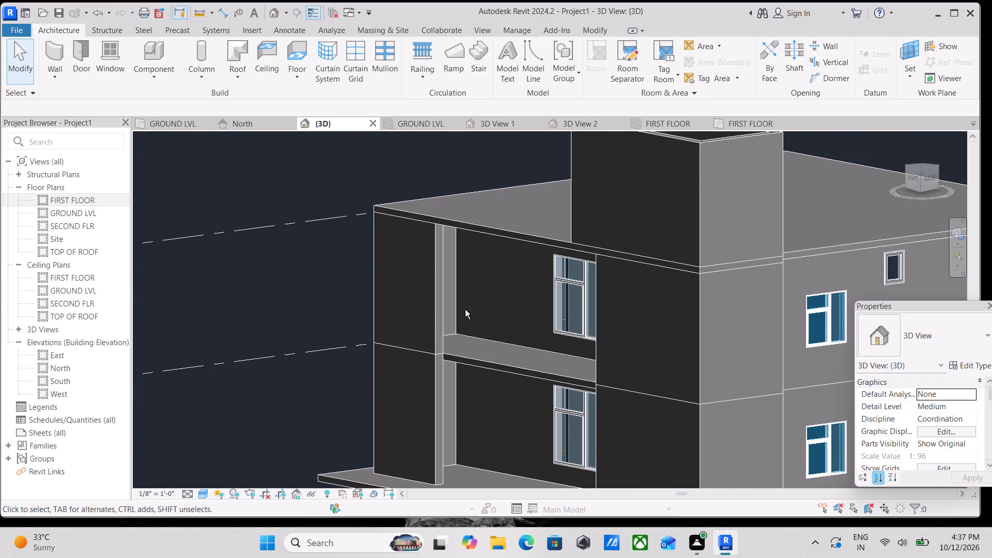
{"action": "middle_click_drag", "start_coordinate": [465, 309], "coordinate": [528, 288], "text": "shift"}
{"action": "middle_click_drag", "start_coordinate": [522, 333], "coordinate": [673, 433], "text": "shift"}
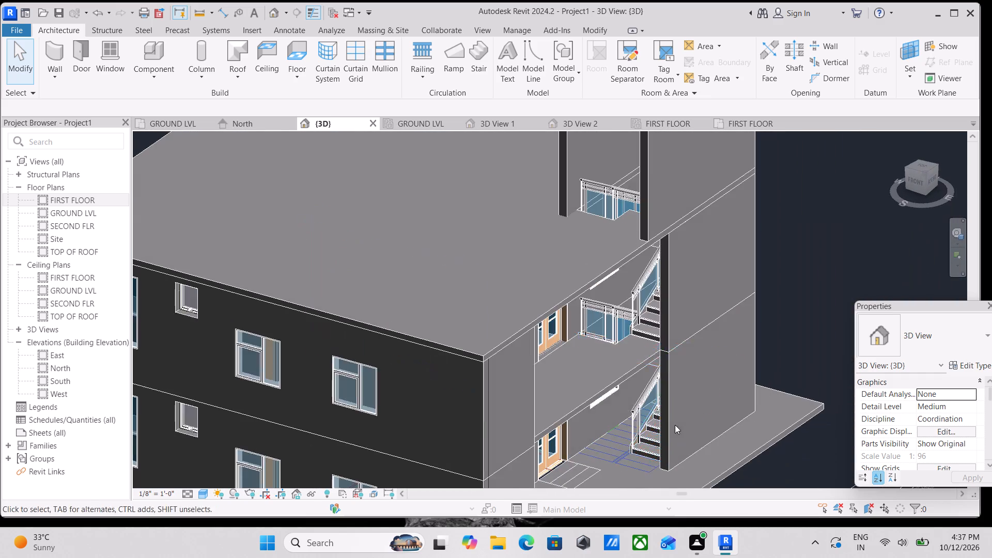
{"action": "scroll", "coordinate": [540, 359], "scroll_direction": "down", "scroll_amount": 3}
{"action": "scroll", "coordinate": [546, 354], "scroll_direction": "up", "scroll_amount": 12}
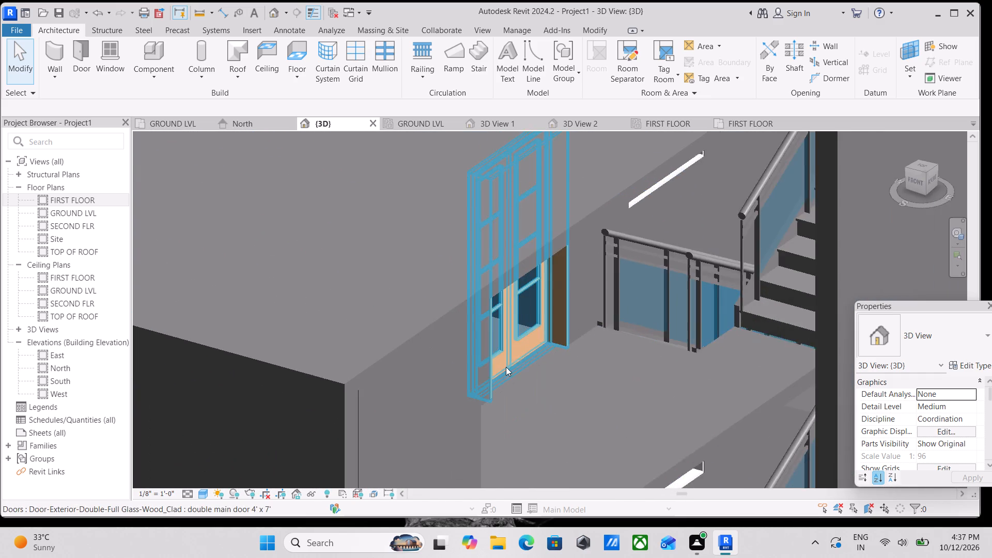
{"action": "scroll", "coordinate": [506, 367], "scroll_direction": "up", "scroll_amount": 2}
{"action": "scroll", "coordinate": [505, 367], "scroll_direction": "down", "scroll_amount": 8}
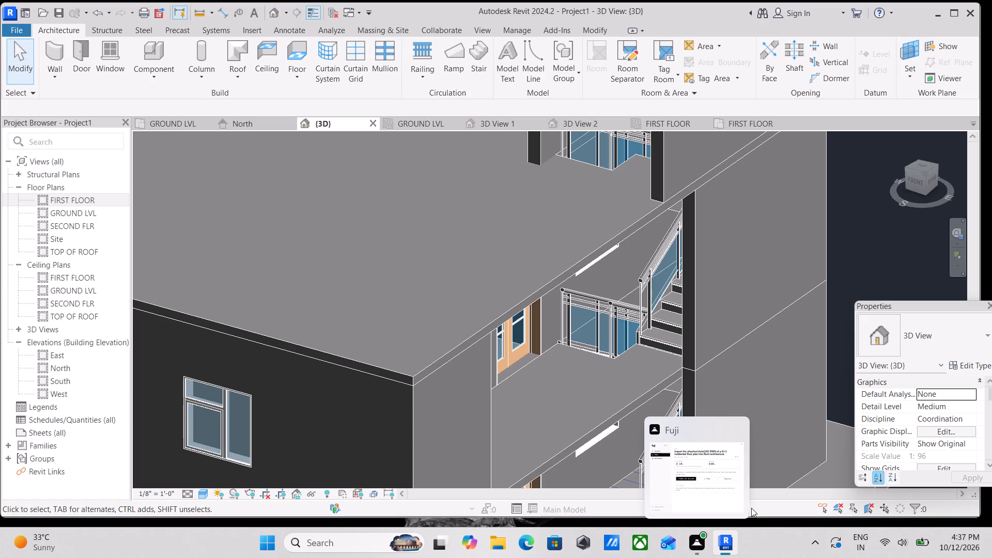
Examine the flat roof and the open side of the stair enclosure where the stair reaches roof level.
{"action": "scroll", "coordinate": [627, 363], "scroll_direction": "down", "scroll_amount": 3}
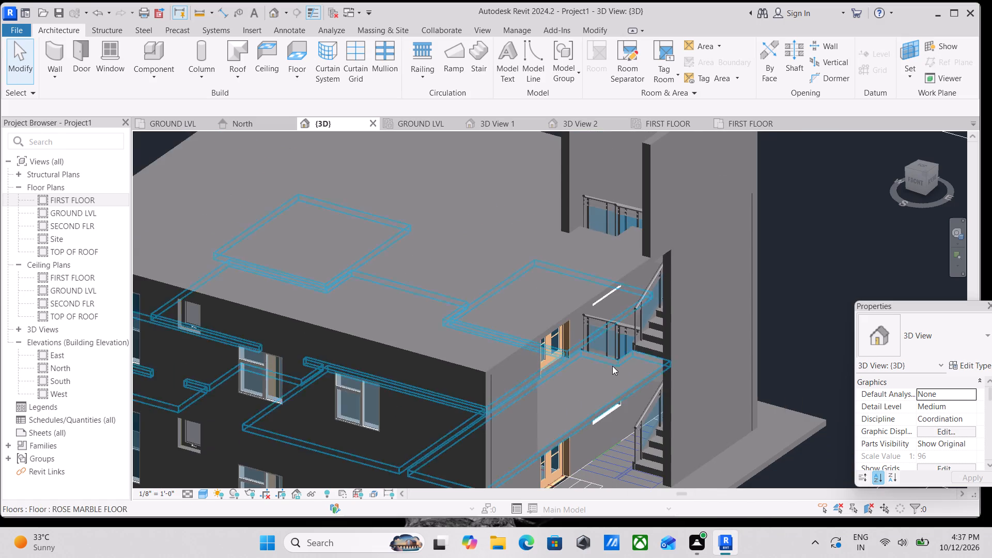
{"action": "scroll", "coordinate": [612, 366], "scroll_direction": "down", "scroll_amount": 5}
{"action": "scroll", "coordinate": [389, 366], "scroll_direction": "up", "scroll_amount": 3}
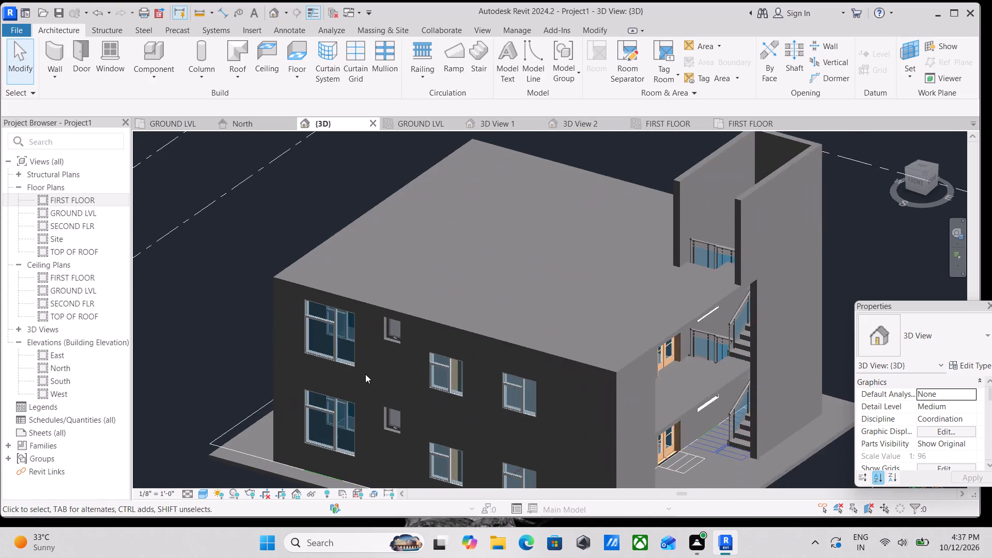
{"action": "scroll", "coordinate": [333, 377], "scroll_direction": "up", "scroll_amount": 4}
{"action": "scroll", "coordinate": [339, 365], "scroll_direction": "down", "scroll_amount": 4}
{"action": "scroll", "coordinate": [391, 372], "scroll_direction": "down", "scroll_amount": 3}
{"action": "middle_click_drag", "start_coordinate": [392, 374], "coordinate": [452, 376]}
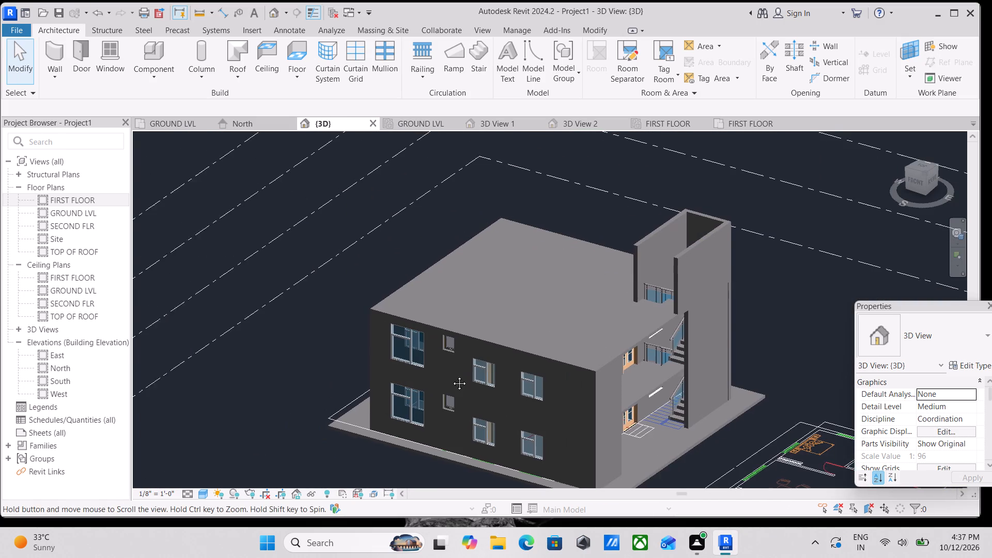
{"action": "middle_click_drag", "start_coordinate": [452, 376], "coordinate": [453, 376]}
{"action": "scroll", "coordinate": [677, 310], "scroll_direction": "up", "scroll_amount": 4}
{"action": "scroll", "coordinate": [593, 300], "scroll_direction": "up", "scroll_amount": 4}
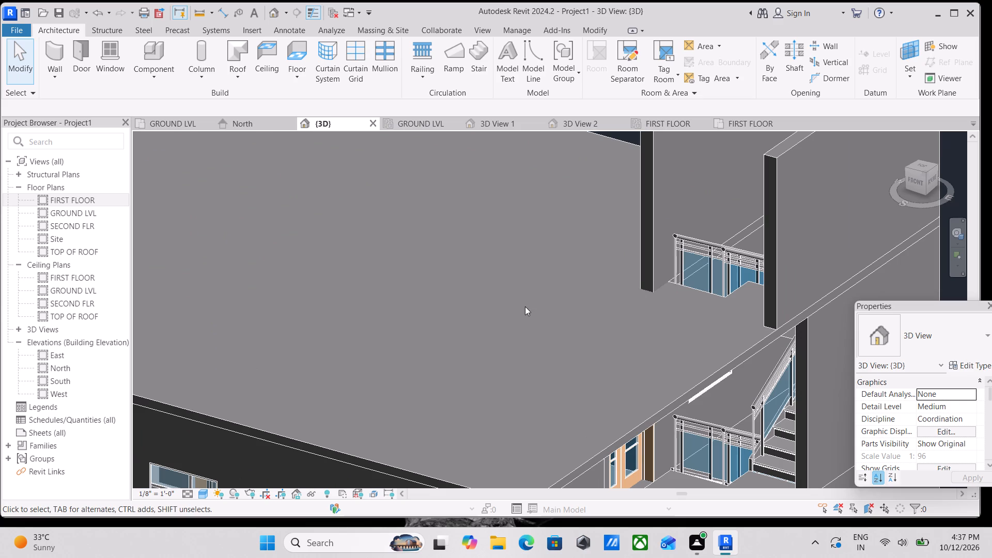
{"action": "middle_click_drag", "start_coordinate": [541, 346], "coordinate": [632, 399], "text": "shift"}
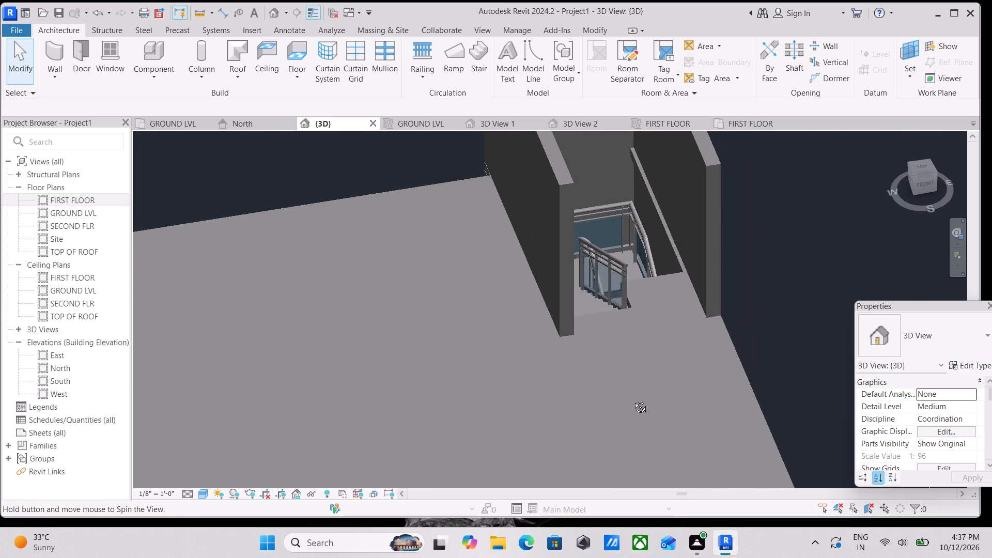
{"action": "middle_click_drag", "start_coordinate": [632, 399], "coordinate": [613, 396], "text": "shift"}
{"action": "scroll", "coordinate": [612, 397], "scroll_direction": "down", "scroll_amount": 1}
{"action": "middle_click_drag", "start_coordinate": [623, 390], "coordinate": [559, 364], "text": "shift"}
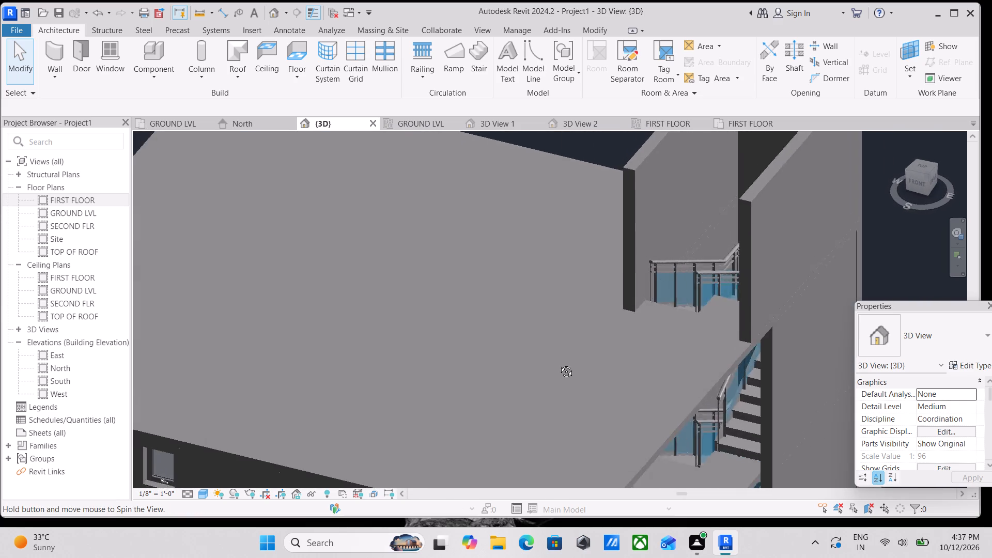
{"action": "middle_click_drag", "start_coordinate": [559, 364], "coordinate": [545, 362], "text": "shift"}
{"action": "scroll", "coordinate": [545, 362], "scroll_direction": "down", "scroll_amount": 1}
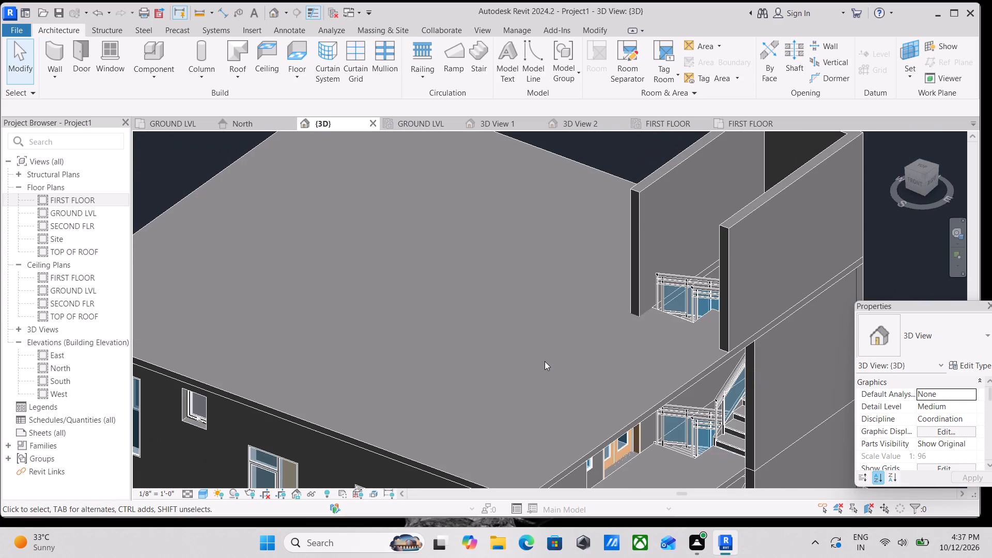
Examine the first-floor outer wall at the balcony's end and the roof edge above it.
{"action": "middle_click_drag", "start_coordinate": [604, 407], "coordinate": [503, 299], "text": "shift"}
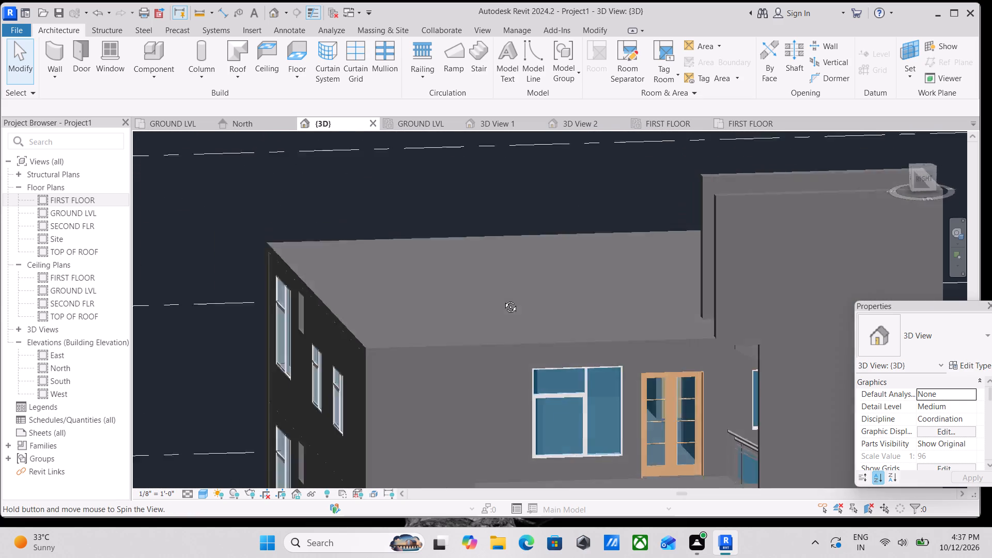
{"action": "middle_click_drag", "start_coordinate": [503, 299], "coordinate": [486, 284], "text": "shift"}
{"action": "middle_click_drag", "start_coordinate": [492, 386], "coordinate": [424, 388], "text": "shift"}
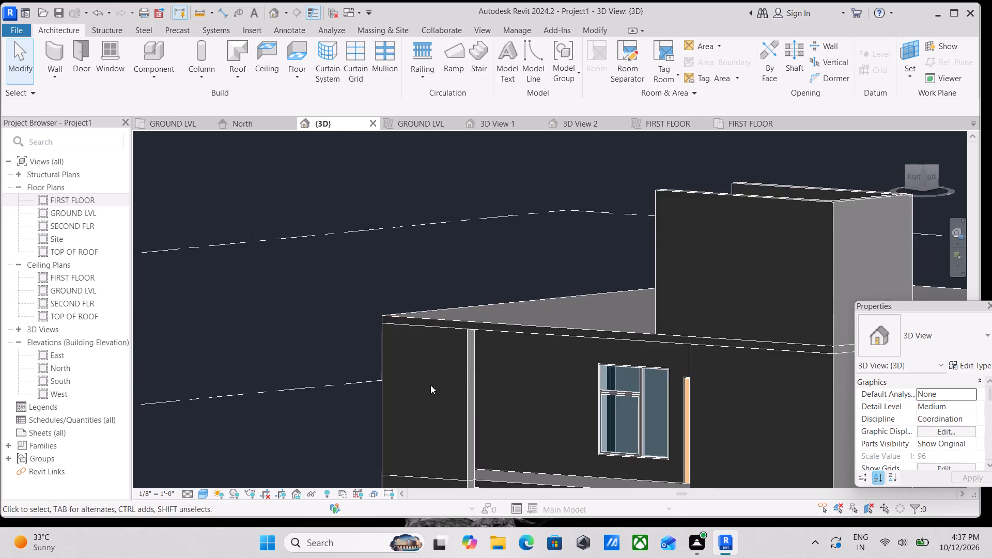
{"action": "scroll", "coordinate": [475, 390], "scroll_direction": "down", "scroll_amount": 3}
{"action": "middle_click_drag", "start_coordinate": [478, 391], "coordinate": [529, 355]}
{"action": "scroll", "coordinate": [536, 349], "scroll_direction": "up", "scroll_amount": 1}
{"action": "left_click", "coordinate": [517, 386]}
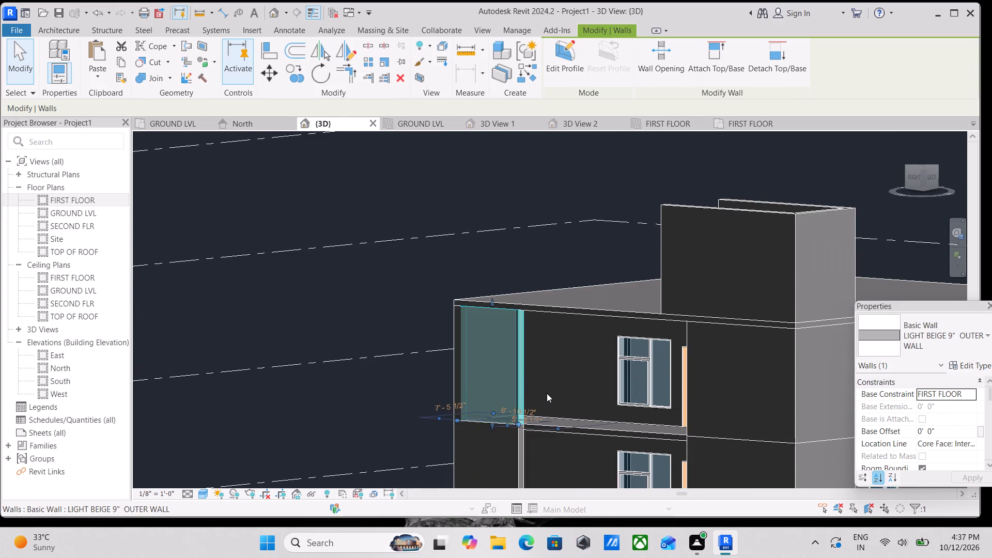
{"action": "scroll", "coordinate": [547, 394], "scroll_direction": "down", "scroll_amount": 1}
{"action": "scroll", "coordinate": [547, 394], "scroll_direction": "up", "scroll_amount": 4}
{"action": "key", "text": "Escape"}
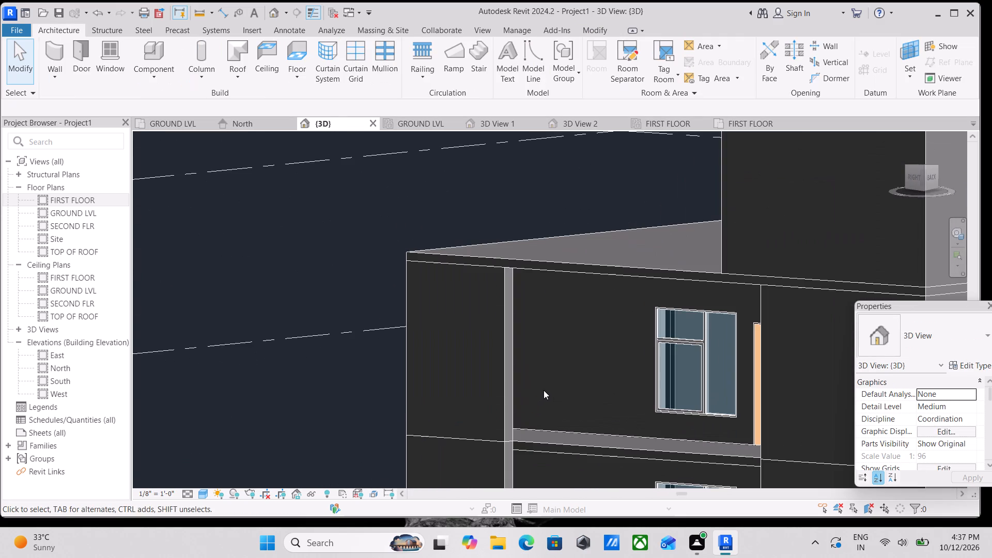
{"action": "middle_click_drag", "start_coordinate": [544, 390], "coordinate": [619, 375], "text": "shift"}
{"action": "scroll", "coordinate": [590, 379], "scroll_direction": "down", "scroll_amount": 2}
Examine the east facade head-on, comparing the windows, double doors and outer walls on both storeys.
{"action": "middle_click_drag", "start_coordinate": [557, 377], "coordinate": [549, 324]}
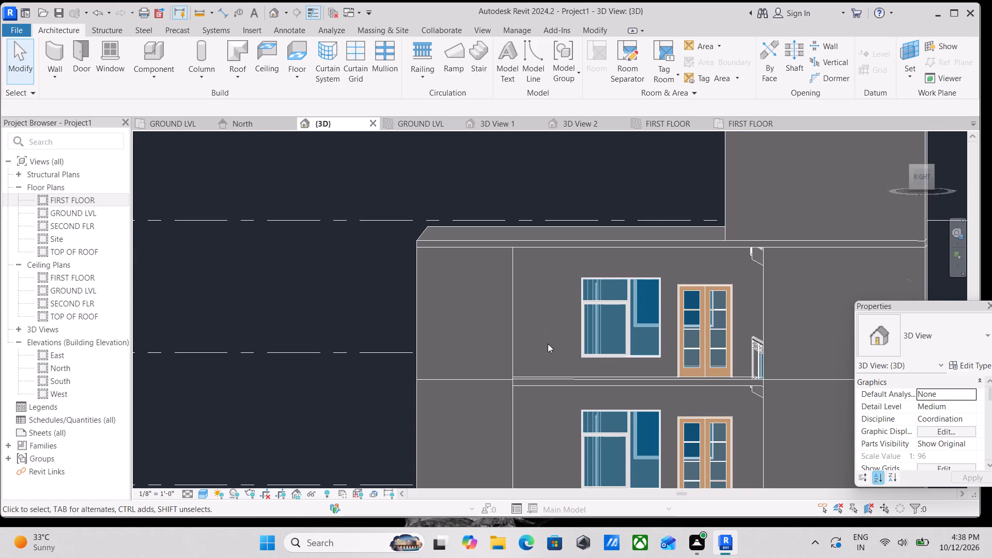
{"action": "scroll", "coordinate": [549, 416], "scroll_direction": "up", "scroll_amount": 3}
{"action": "scroll", "coordinate": [547, 404], "scroll_direction": "down", "scroll_amount": 3}
{"action": "middle_click_drag", "start_coordinate": [542, 399], "coordinate": [538, 344]}
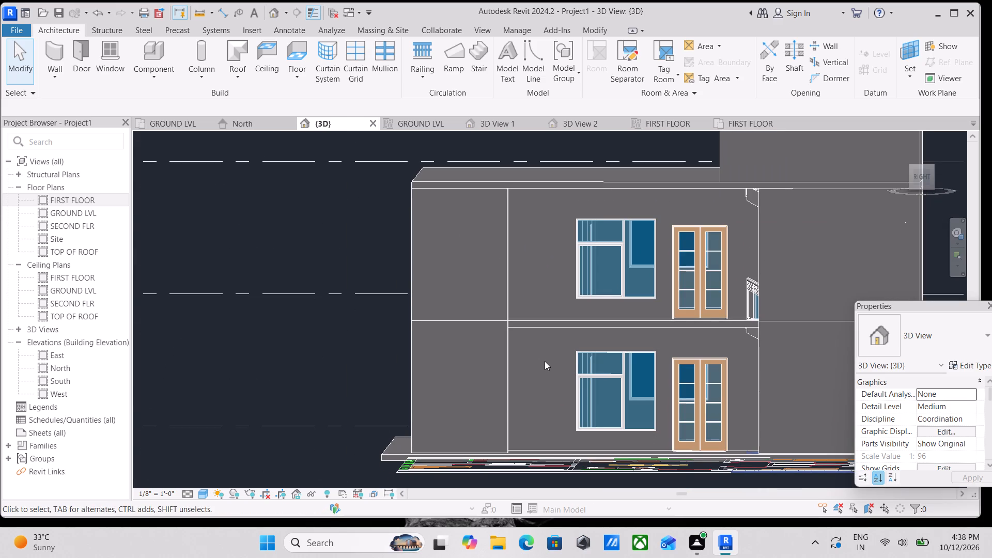
{"action": "scroll", "coordinate": [547, 384], "scroll_direction": "up", "scroll_amount": 3}
{"action": "scroll", "coordinate": [596, 390], "scroll_direction": "down", "scroll_amount": 3}
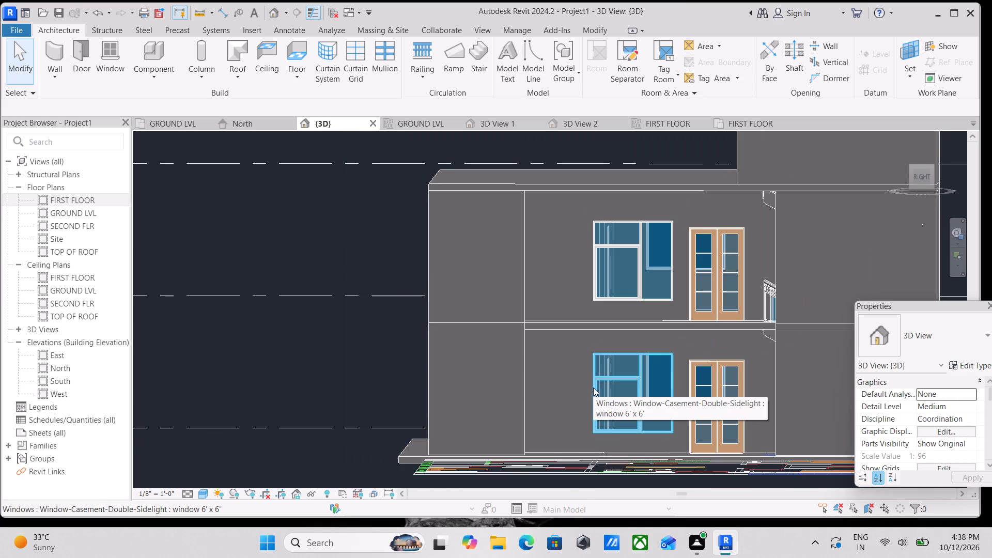
{"action": "scroll", "coordinate": [582, 386], "scroll_direction": "up", "scroll_amount": 1}
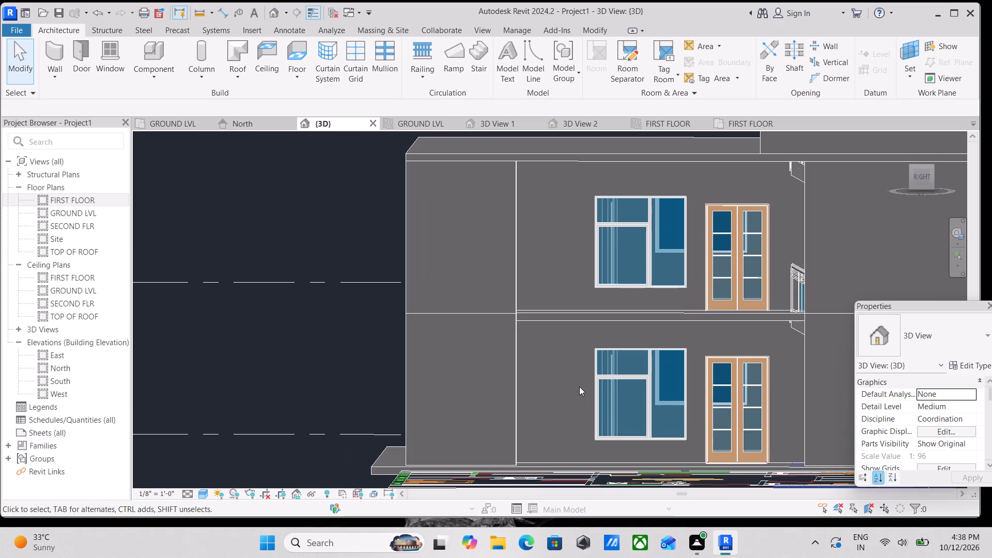
{"action": "scroll", "coordinate": [536, 396], "scroll_direction": "up", "scroll_amount": 4}
{"action": "scroll", "coordinate": [536, 399], "scroll_direction": "down", "scroll_amount": 2}
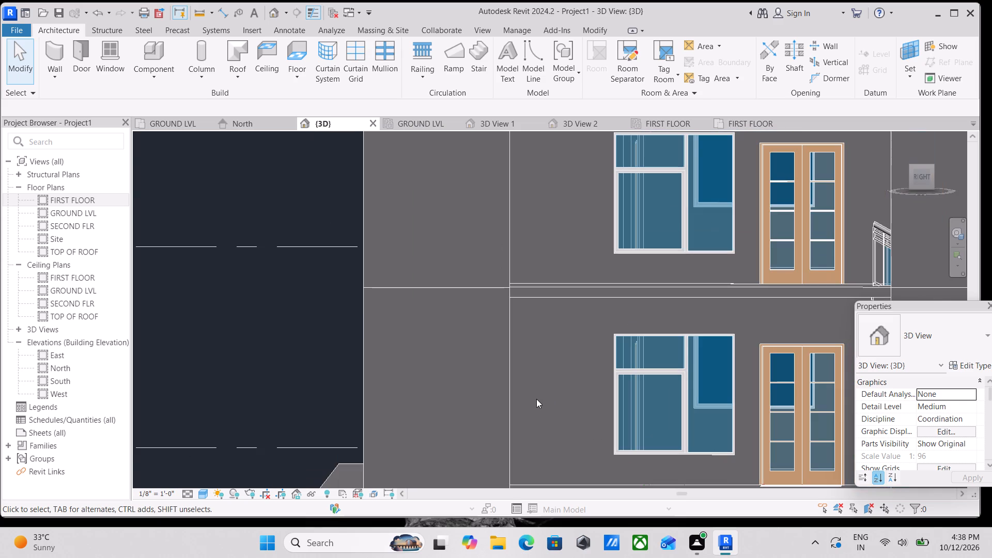
{"action": "scroll", "coordinate": [510, 390], "scroll_direction": "up", "scroll_amount": 2}
{"action": "scroll", "coordinate": [517, 387], "scroll_direction": "down", "scroll_amount": 6}
{"action": "middle_click_drag", "start_coordinate": [518, 389], "coordinate": [499, 421]}
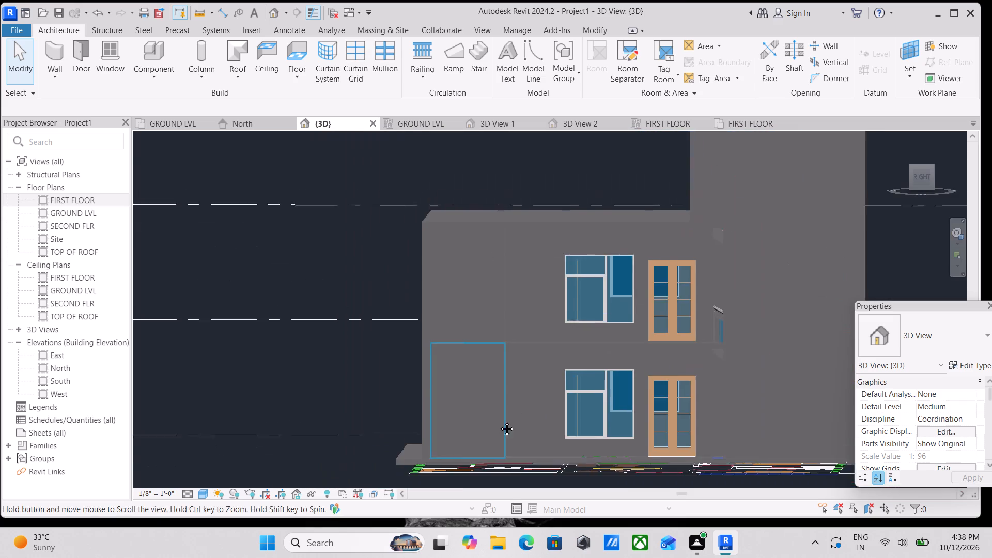
{"action": "middle_click_drag", "start_coordinate": [499, 421], "coordinate": [485, 453]}
{"action": "key", "text": "Escape"}
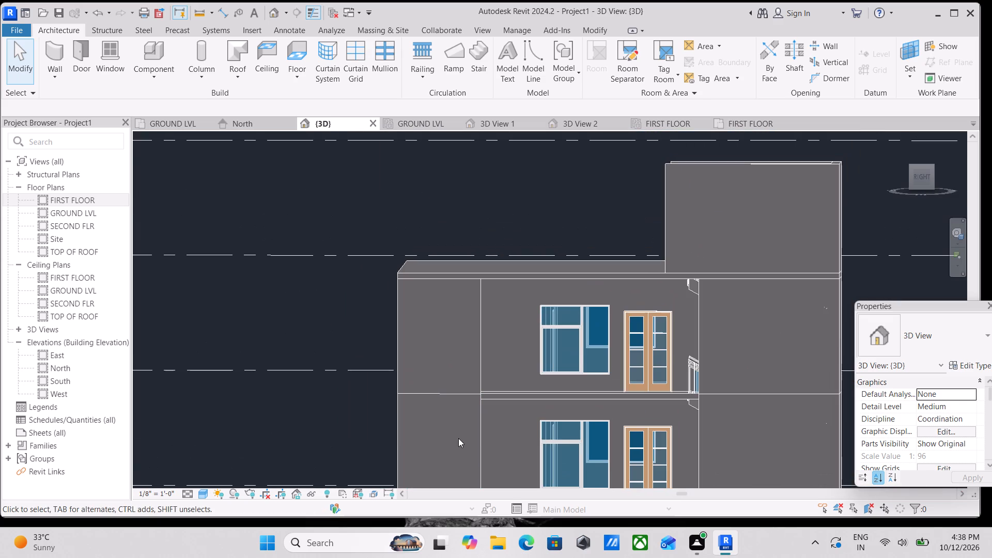
{"action": "scroll", "coordinate": [463, 451], "scroll_direction": "down", "scroll_amount": 2}
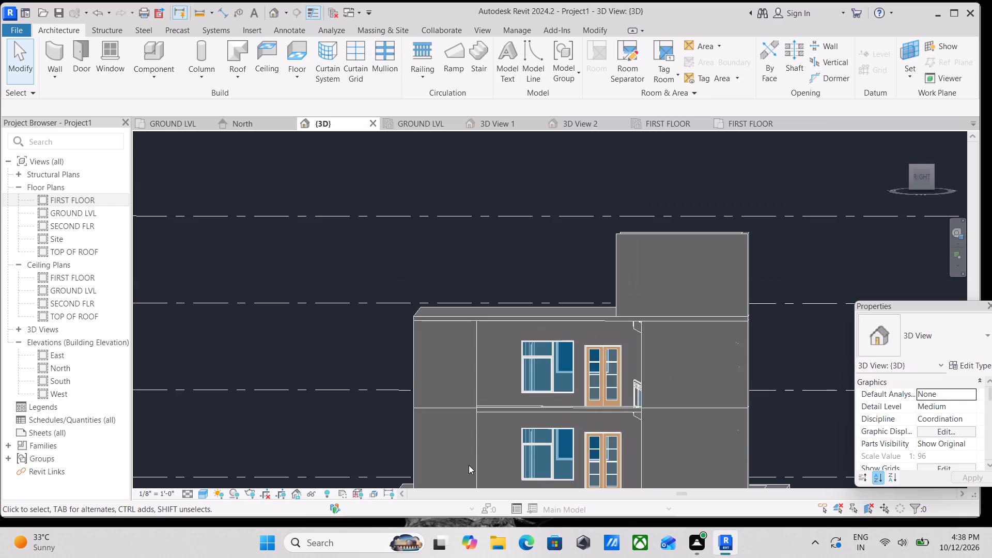
{"action": "scroll", "coordinate": [469, 468], "scroll_direction": "up", "scroll_amount": 5}
Examine the open balcony slab and adjoining corner walls on the east facade from several angles.
{"action": "middle_click_drag", "start_coordinate": [492, 453], "coordinate": [565, 487], "text": "shift"}
{"action": "middle_click_drag", "start_coordinate": [568, 423], "coordinate": [502, 475]}
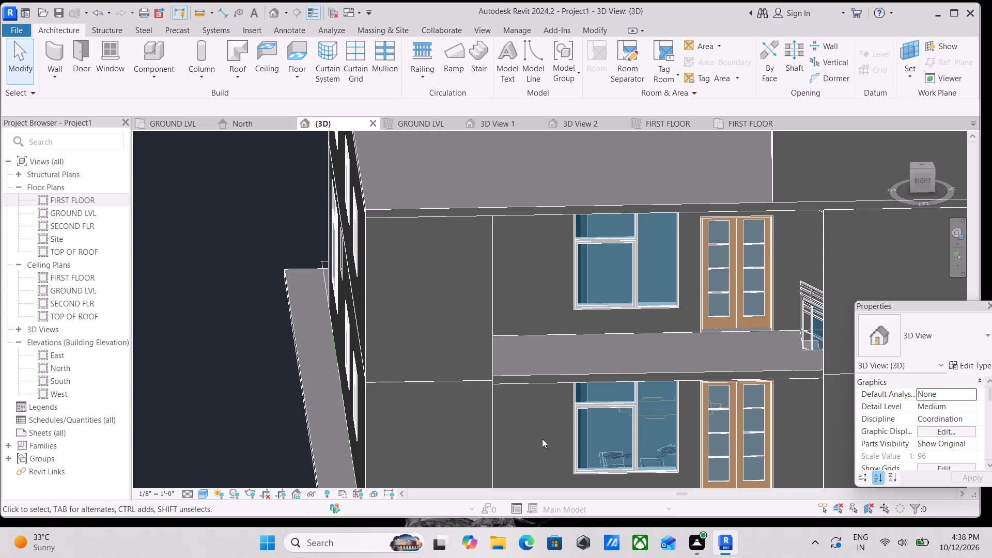
{"action": "scroll", "coordinate": [539, 441], "scroll_direction": "down", "scroll_amount": 2}
{"action": "middle_click_drag", "start_coordinate": [539, 441], "coordinate": [567, 420], "text": "shift"}
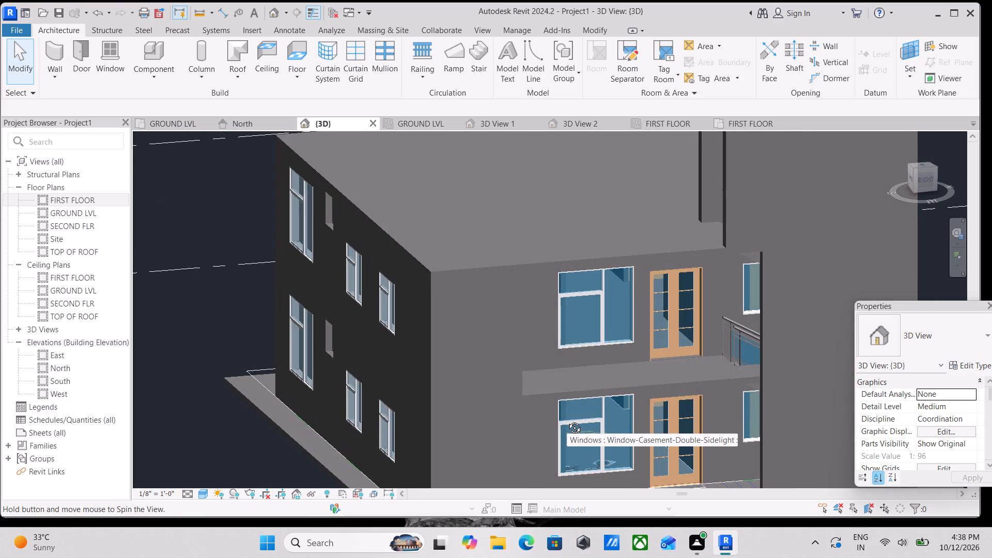
{"action": "middle_click_drag", "start_coordinate": [567, 420], "coordinate": [505, 400], "text": "shift"}
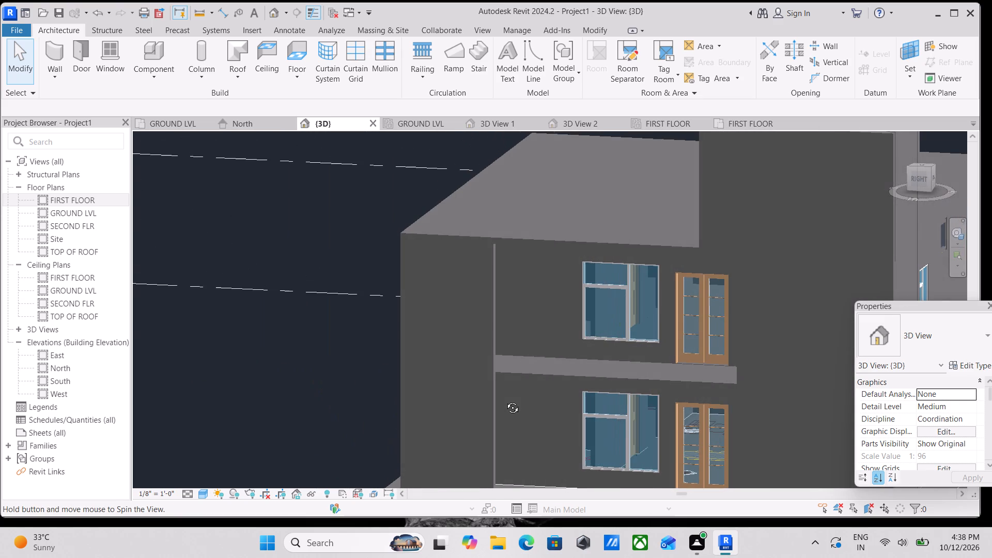
{"action": "middle_click_drag", "start_coordinate": [505, 400], "coordinate": [508, 396], "text": "shift"}
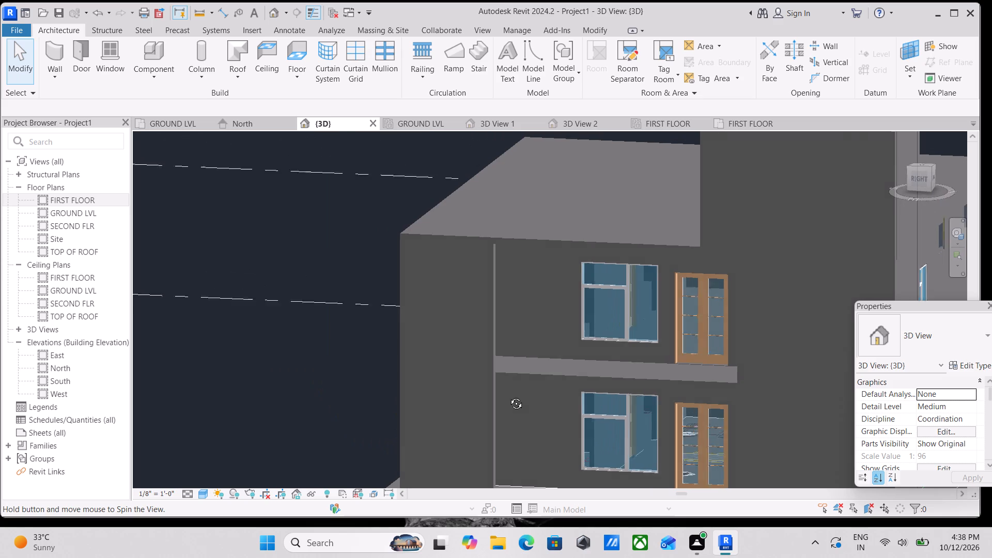
{"action": "middle_click_drag", "start_coordinate": [508, 396], "coordinate": [549, 376], "text": "shift"}
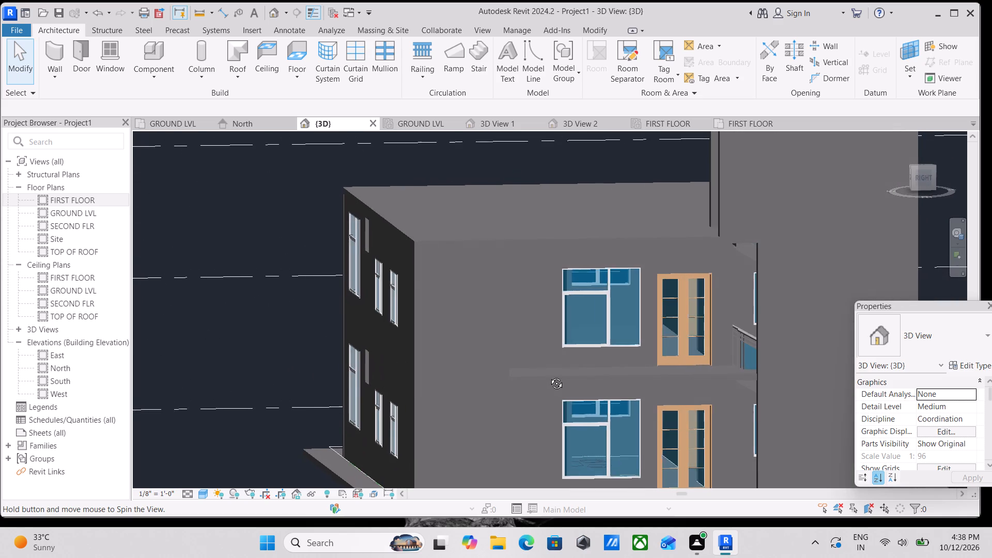
{"action": "middle_click_drag", "start_coordinate": [549, 376], "coordinate": [542, 390], "text": "shift"}
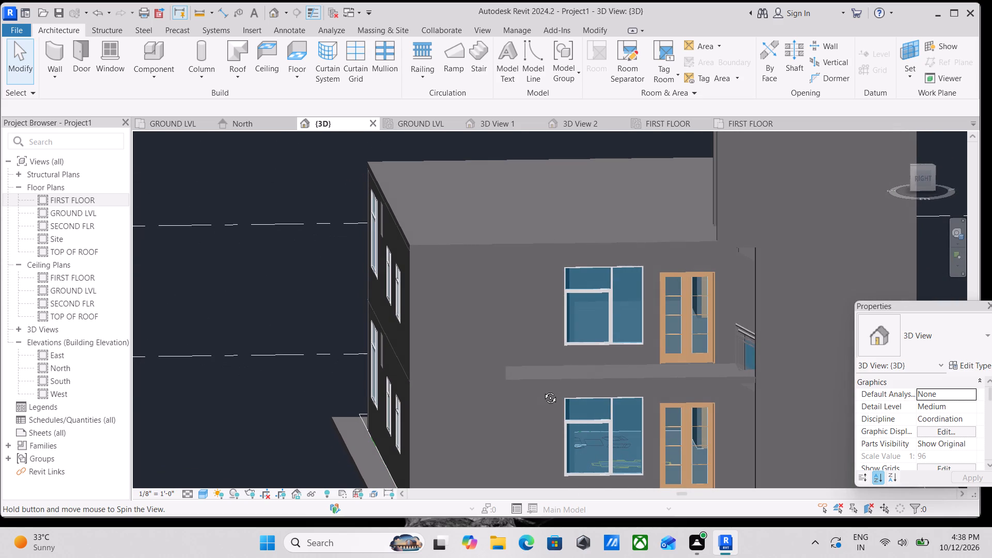
{"action": "middle_click_drag", "start_coordinate": [542, 390], "coordinate": [542, 391], "text": "shift"}
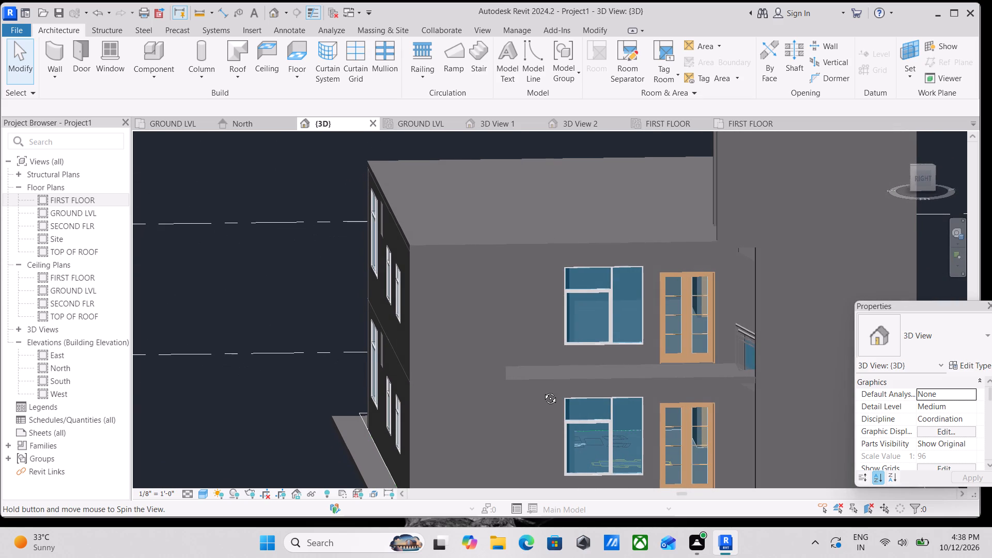
{"action": "middle_click_drag", "start_coordinate": [542, 391], "coordinate": [569, 396], "text": "shift"}
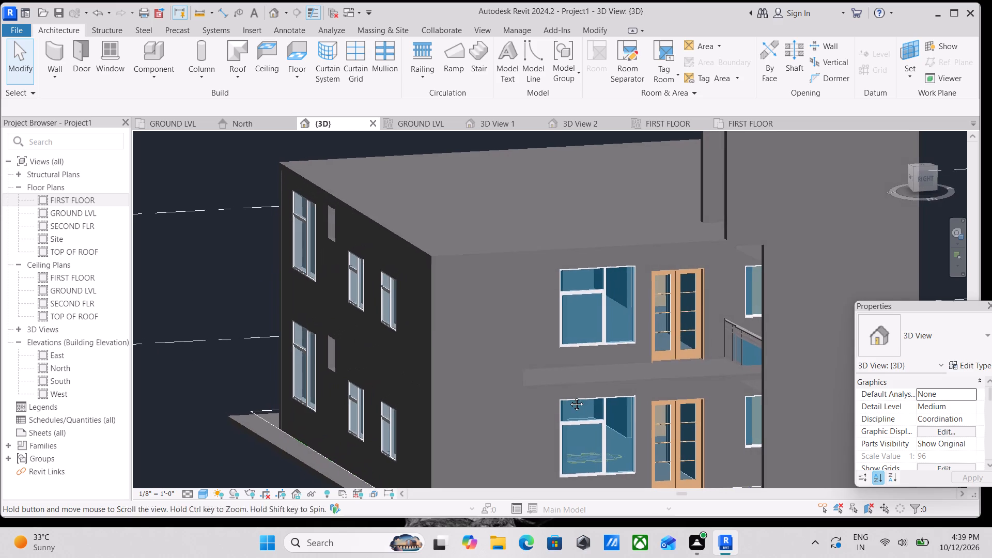
{"action": "middle_click_drag", "start_coordinate": [569, 396], "coordinate": [570, 395], "text": "shift"}
Examine the whole house from several sides, focusing on the flat roof and the open-topped stair enclosure.
{"action": "scroll", "coordinate": [570, 395], "scroll_direction": "down", "scroll_amount": 2}
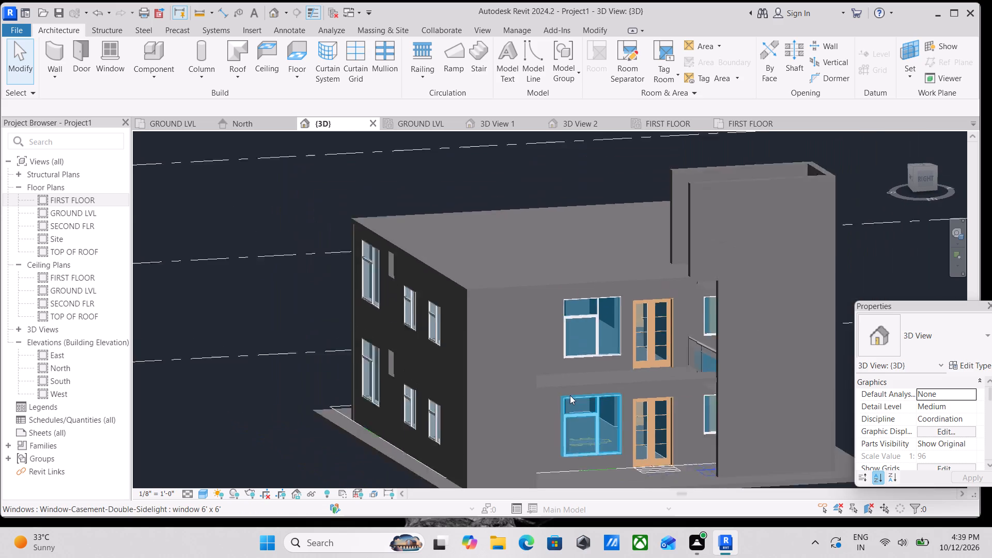
{"action": "scroll", "coordinate": [570, 395], "scroll_direction": "down", "scroll_amount": 1}
{"action": "scroll", "coordinate": [605, 405], "scroll_direction": "up", "scroll_amount": 2}
{"action": "scroll", "coordinate": [605, 405], "scroll_direction": "down", "scroll_amount": 2}
{"action": "middle_click_drag", "start_coordinate": [561, 404], "coordinate": [669, 473], "text": "shift"}
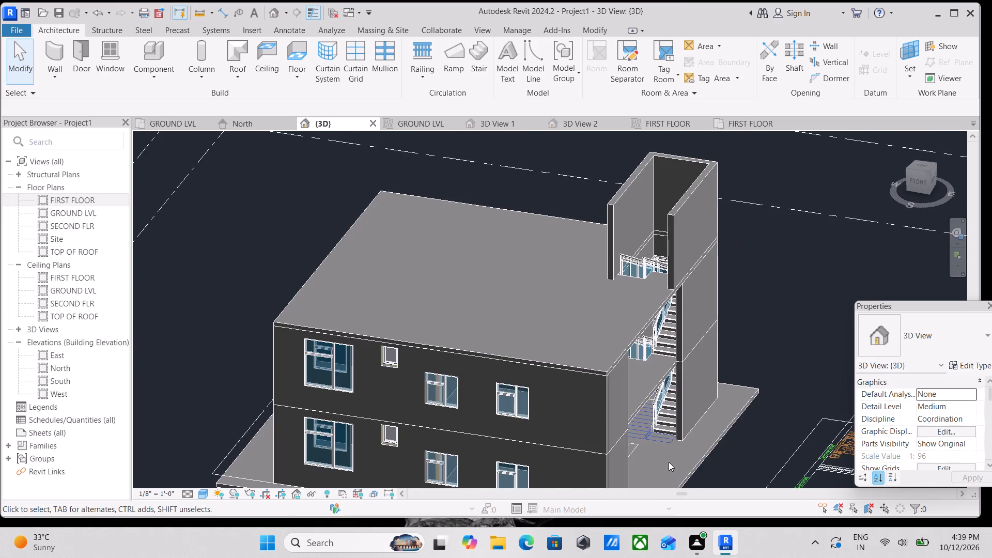
{"action": "middle_click_drag", "start_coordinate": [662, 455], "coordinate": [467, 396]}
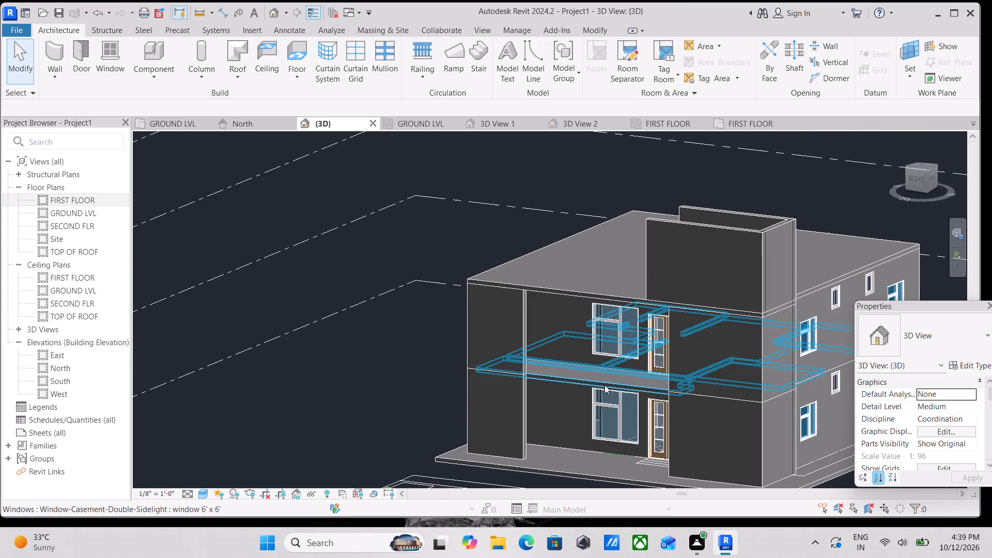
{"action": "middle_click_drag", "start_coordinate": [605, 385], "coordinate": [669, 401]}
{"action": "middle_click_drag", "start_coordinate": [642, 402], "coordinate": [706, 487]}
{"action": "scroll", "coordinate": [644, 324], "scroll_direction": "up", "scroll_amount": 4}
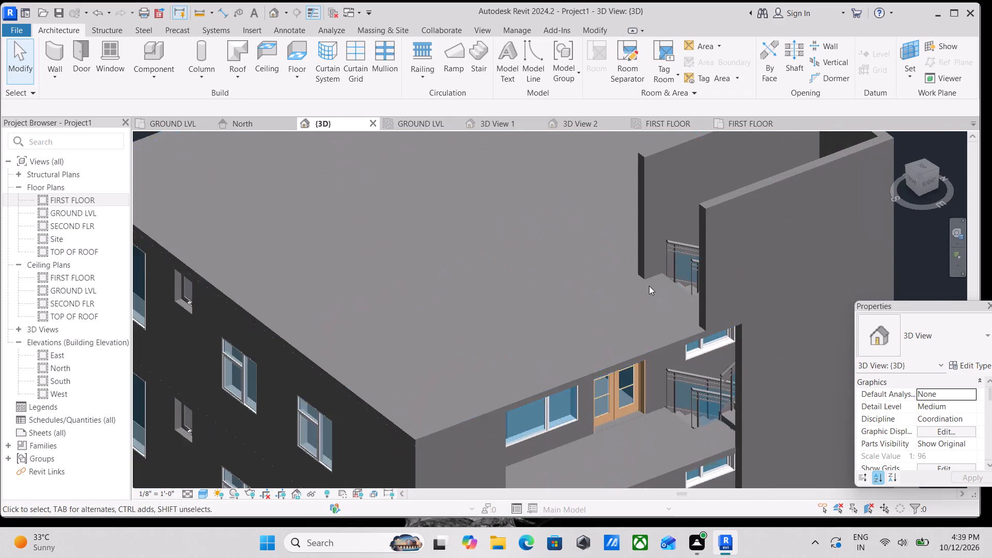
{"action": "scroll", "coordinate": [617, 290], "scroll_direction": "up", "scroll_amount": 2}
{"action": "scroll", "coordinate": [605, 296], "scroll_direction": "down", "scroll_amount": 3}
{"action": "scroll", "coordinate": [557, 300], "scroll_direction": "down", "scroll_amount": 3}
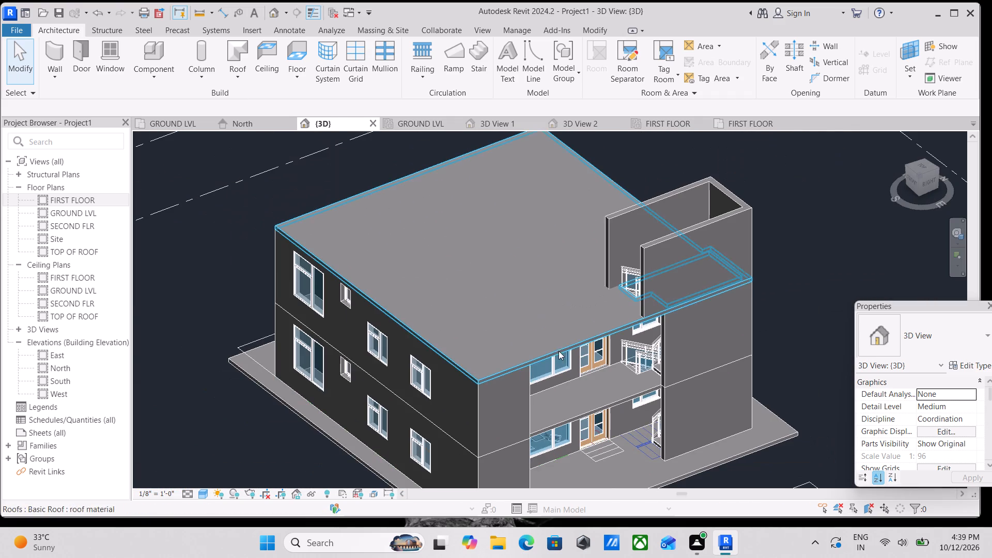
{"action": "middle_click_drag", "start_coordinate": [557, 425], "coordinate": [588, 338], "text": "shift"}
{"action": "middle_click_drag", "start_coordinate": [553, 297], "coordinate": [544, 302]}
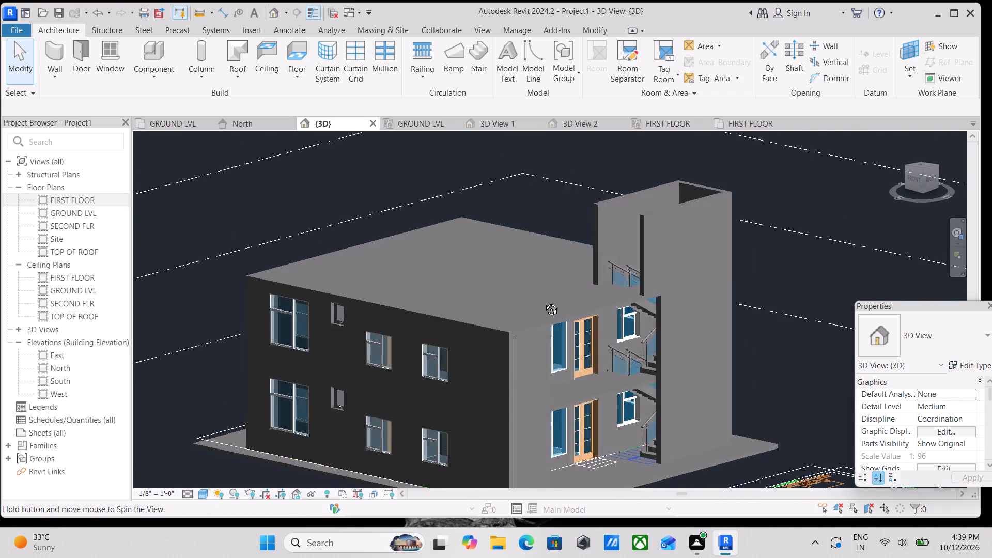
{"action": "middle_click_drag", "start_coordinate": [544, 302], "coordinate": [492, 302]}
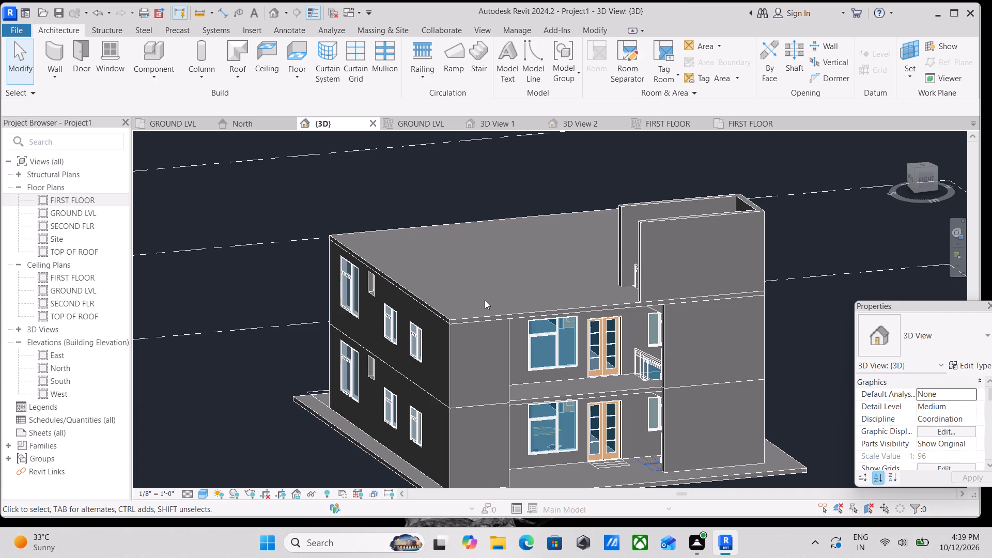
{"action": "scroll", "coordinate": [488, 309], "scroll_direction": "up", "scroll_amount": 2}
{"action": "scroll", "coordinate": [489, 309], "scroll_direction": "down", "scroll_amount": 2}
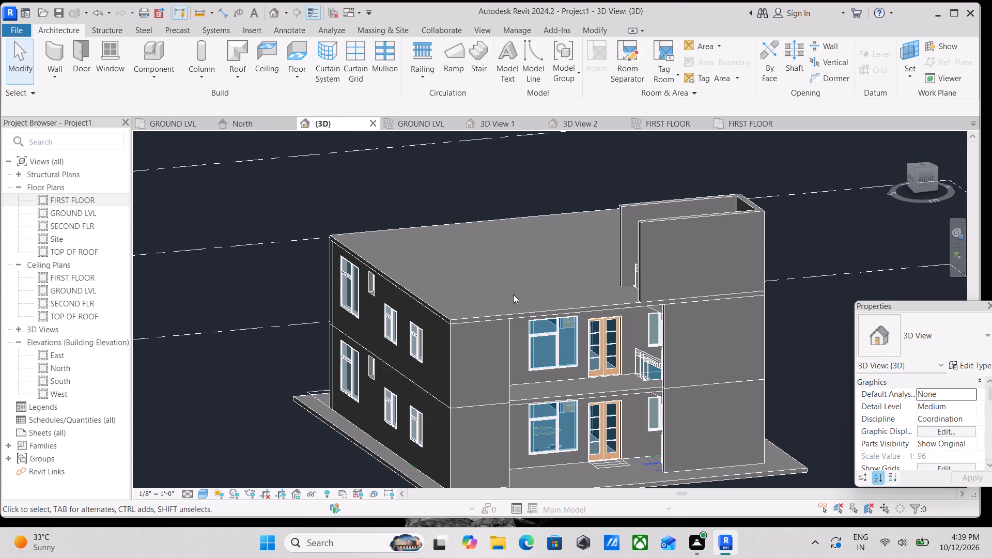
{"action": "middle_click_drag", "start_coordinate": [490, 295], "coordinate": [657, 406], "text": "shift"}
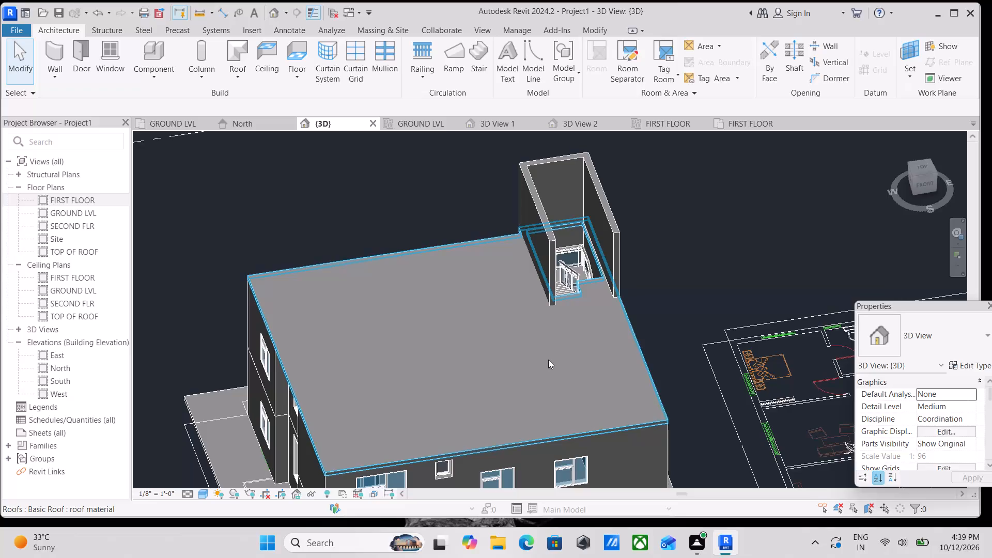
{"action": "middle_click_drag", "start_coordinate": [549, 358], "coordinate": [548, 415]}
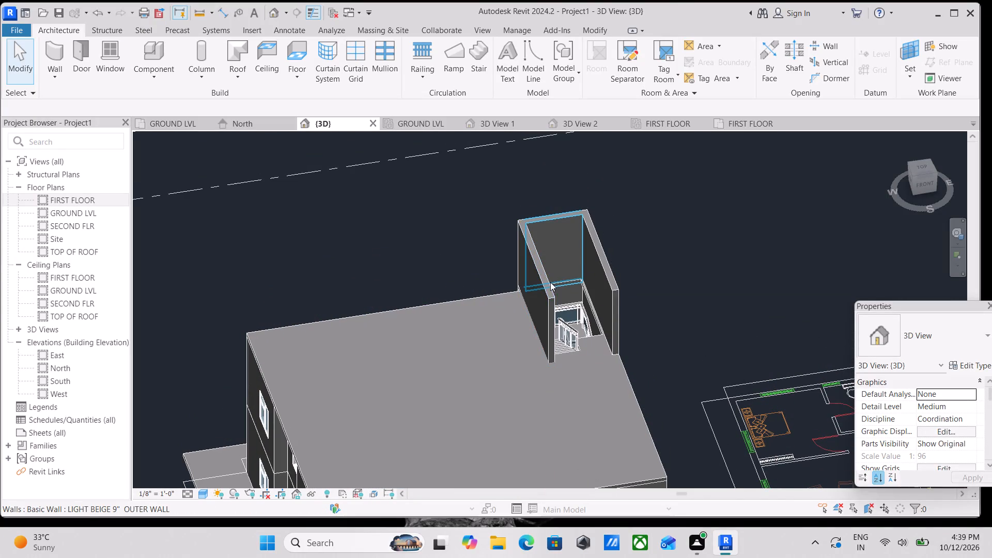
{"action": "scroll", "coordinate": [560, 302], "scroll_direction": "down", "scroll_amount": 1}
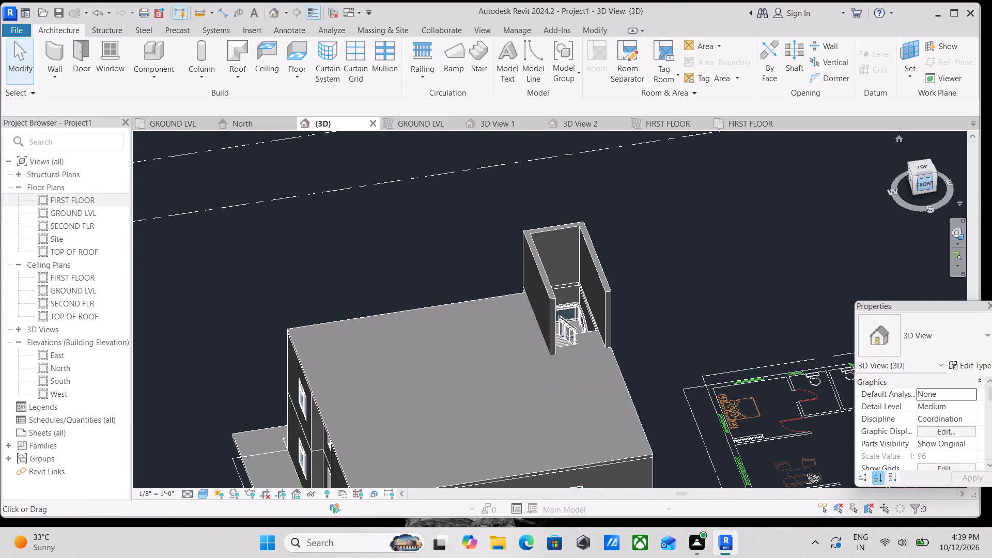
Orient the 3D view to the front and right sides to check the stair enclosure against the level lines.
{"action": "left_click", "coordinate": [927, 183]}
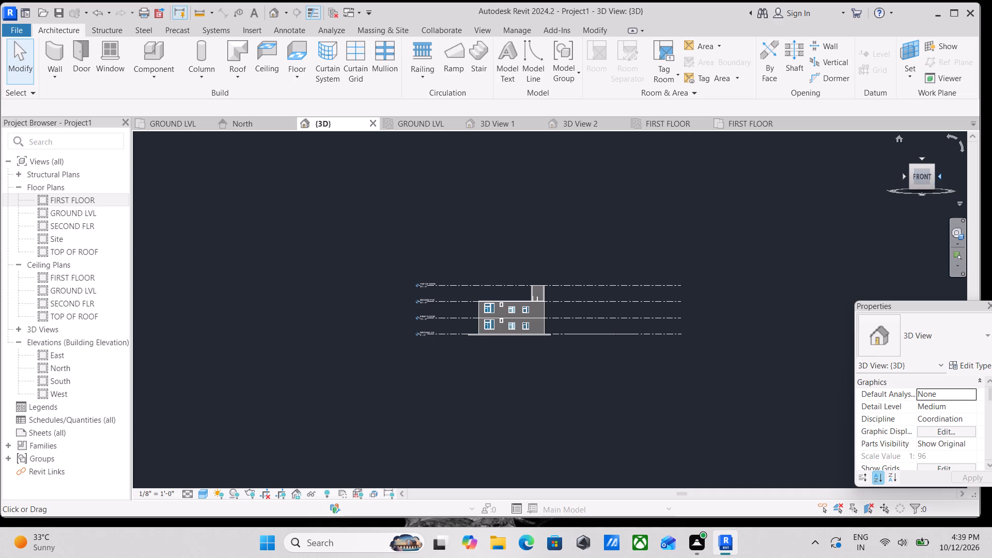
{"action": "left_click", "coordinate": [939, 176]}
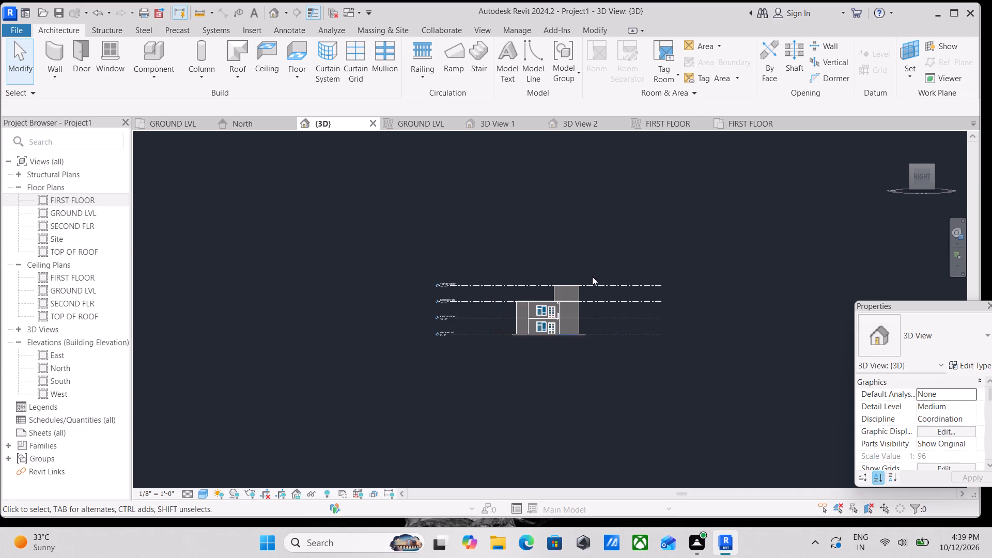
{"action": "scroll", "coordinate": [588, 279], "scroll_direction": "up", "scroll_amount": 10}
{"action": "scroll", "coordinate": [518, 297], "scroll_direction": "up", "scroll_amount": 2}
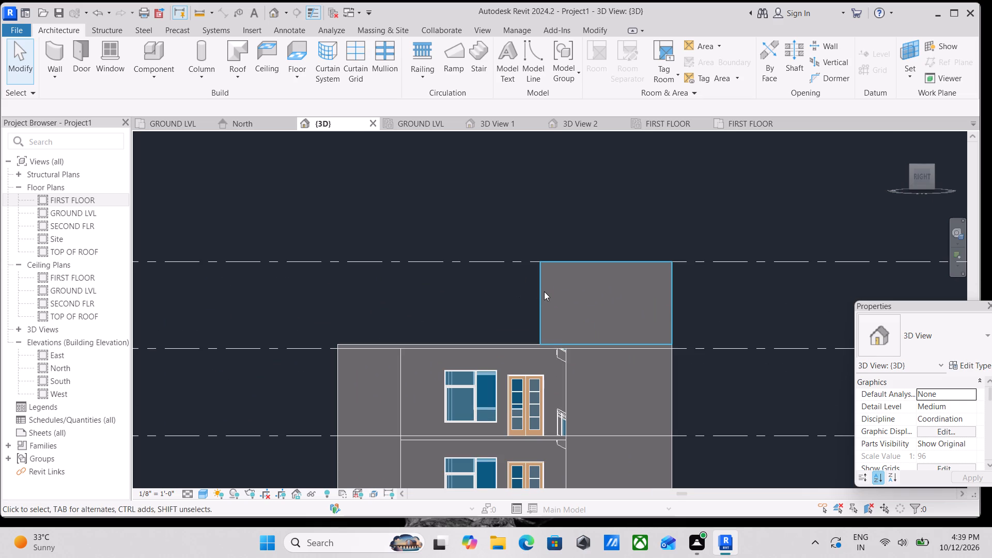
{"action": "scroll", "coordinate": [544, 291], "scroll_direction": "down", "scroll_amount": 4}
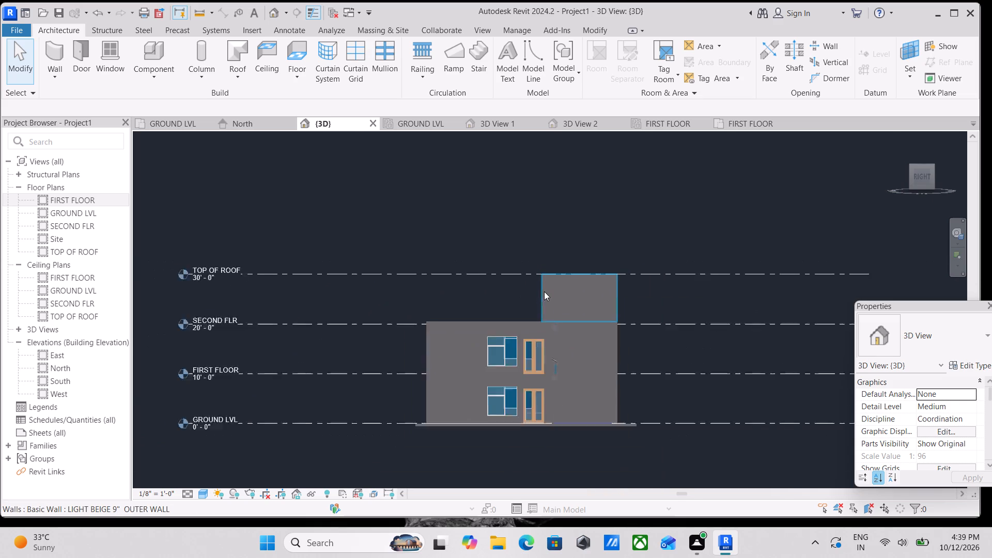
Examine the open-topped stair enclosure from above and from the right side against the level lines.
{"action": "scroll", "coordinate": [544, 291], "scroll_direction": "down", "scroll_amount": 1}
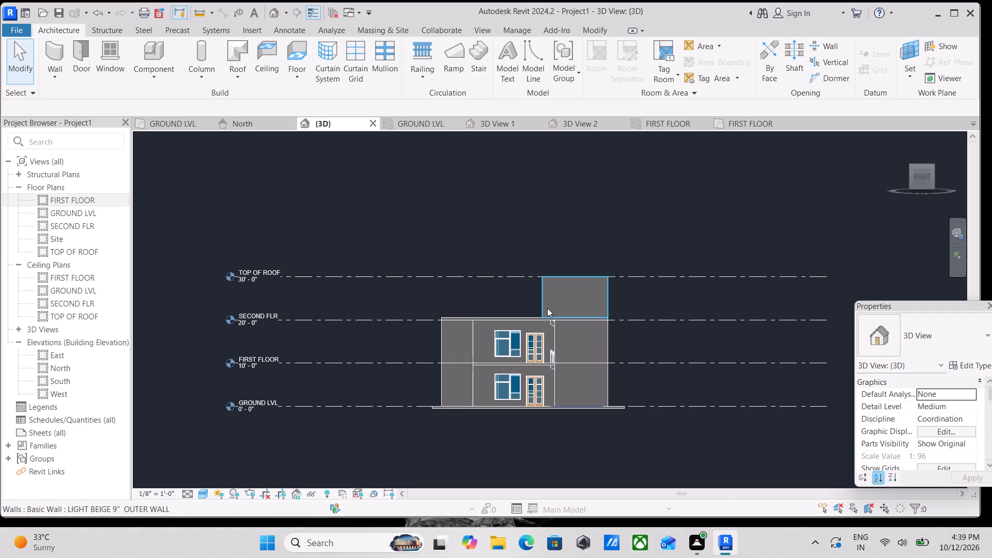
{"action": "scroll", "coordinate": [547, 311], "scroll_direction": "up", "scroll_amount": 8}
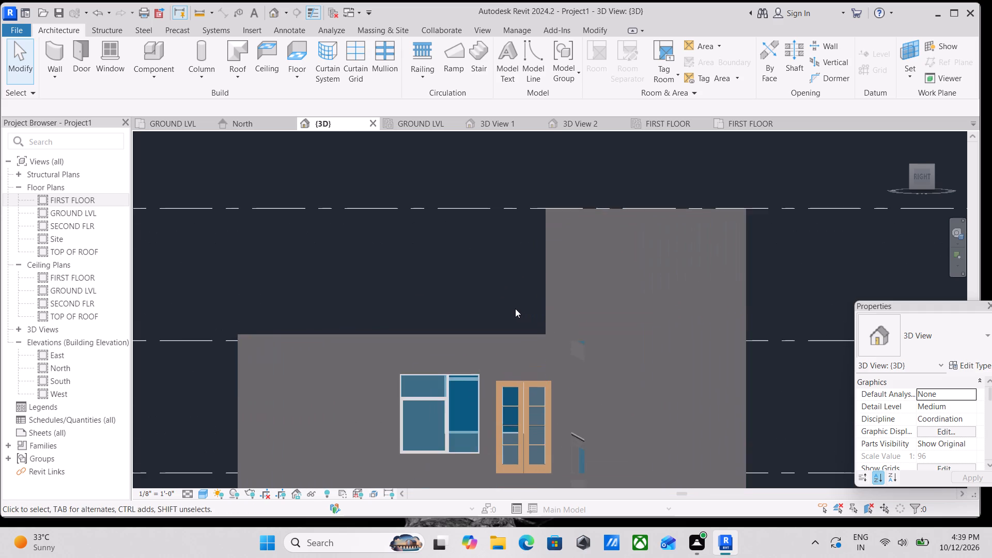
{"action": "scroll", "coordinate": [515, 308], "scroll_direction": "down", "scroll_amount": 2}
{"action": "middle_click_drag", "start_coordinate": [504, 310], "coordinate": [670, 410], "text": "shift"}
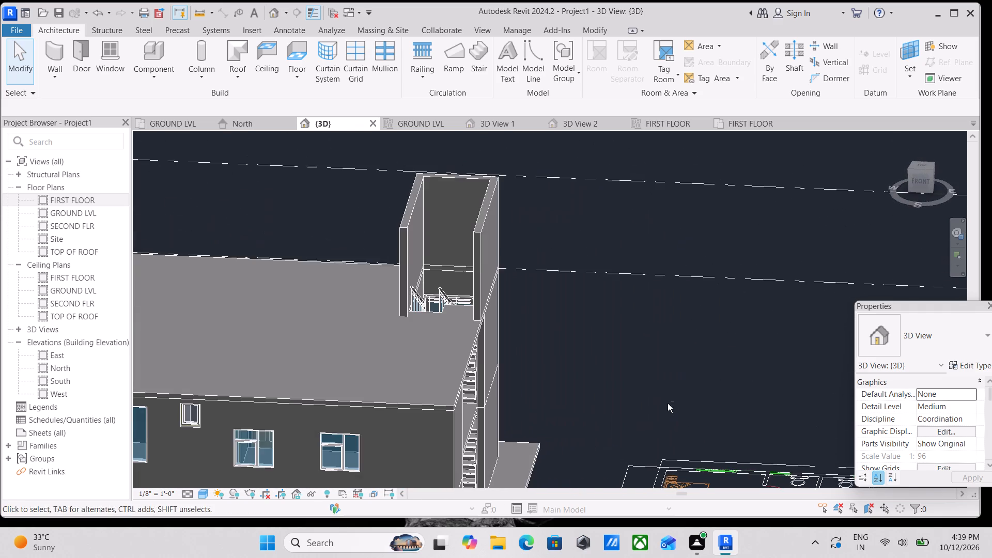
{"action": "middle_click_drag", "start_coordinate": [503, 345], "coordinate": [586, 460]}
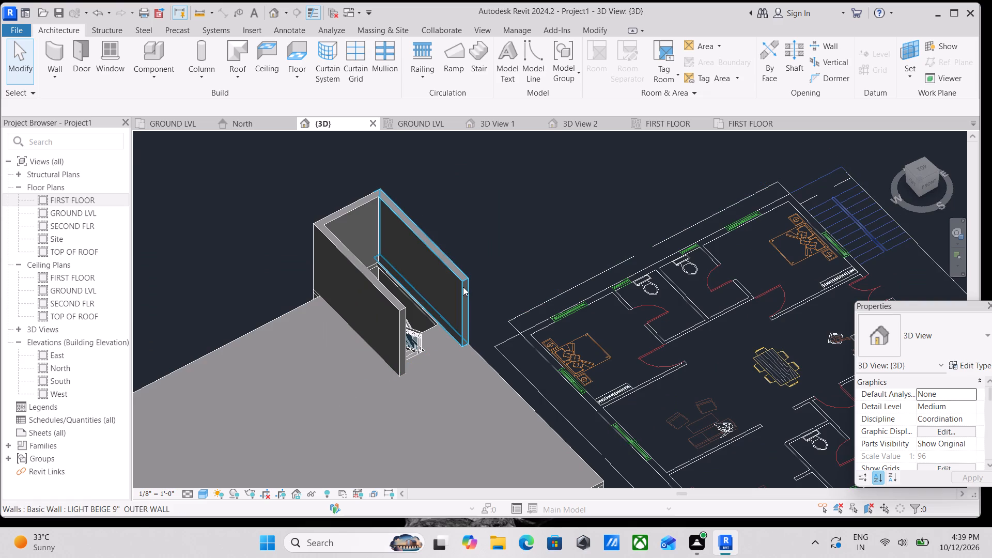
{"action": "scroll", "coordinate": [463, 287], "scroll_direction": "down", "scroll_amount": 2}
{"action": "left_click", "coordinate": [939, 172]}
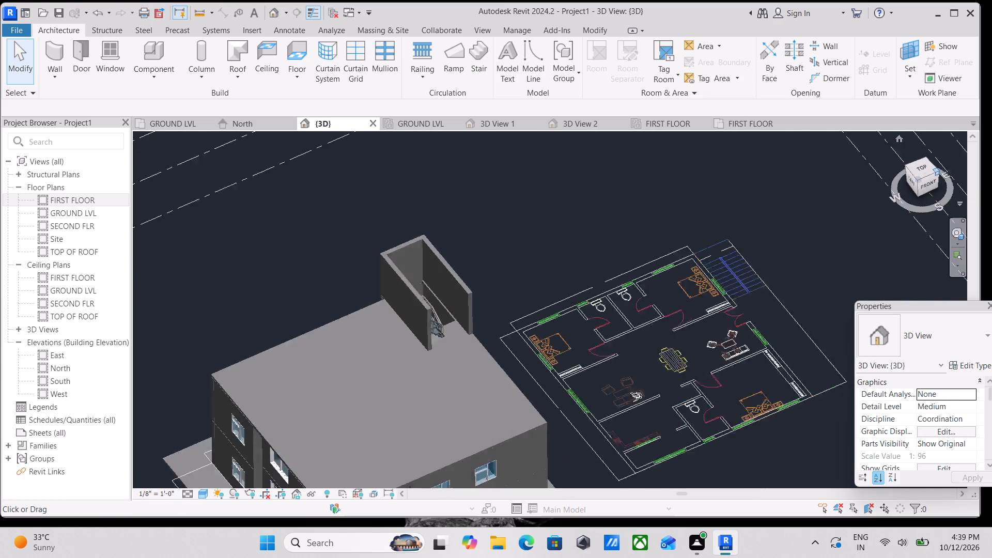
{"action": "left_click", "coordinate": [936, 172]}
{"action": "left_click", "coordinate": [918, 188]}
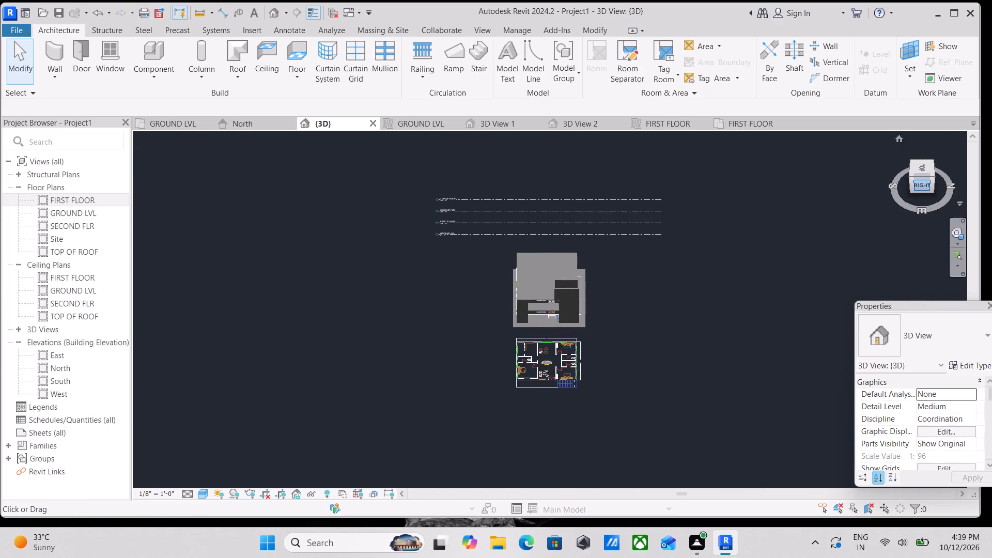
{"action": "scroll", "coordinate": [601, 228], "scroll_direction": "up", "scroll_amount": 4}
{"action": "middle_click_drag", "start_coordinate": [473, 269], "coordinate": [504, 303]}
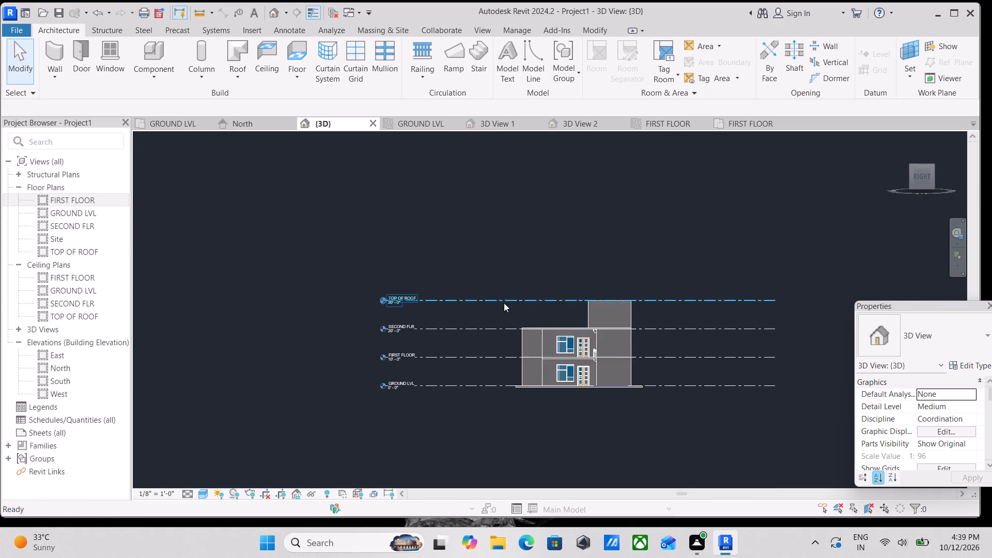
{"action": "scroll", "coordinate": [433, 302], "scroll_direction": "up", "scroll_amount": 3}
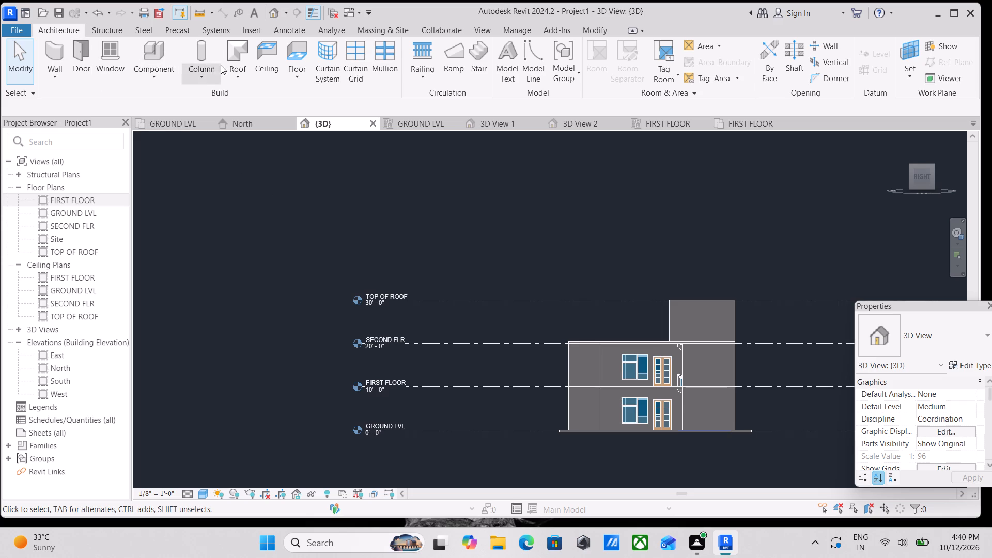
Start a Roof by Footprint sketch with its base level at TOP OF ROOF.
{"action": "left_click", "coordinate": [244, 73]}
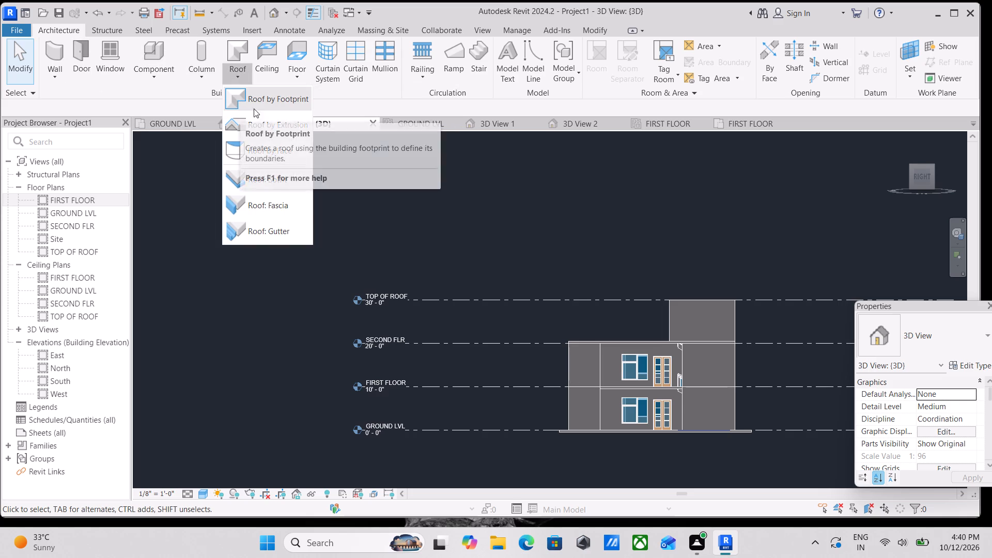
{"action": "left_click", "coordinate": [282, 100]}
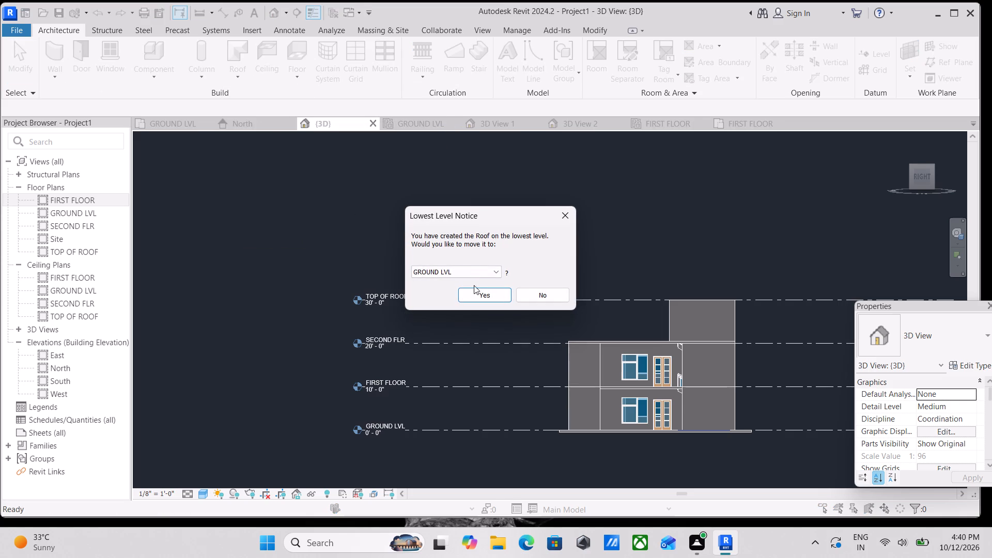
{"action": "left_click", "coordinate": [479, 271]}
{"action": "left_click", "coordinate": [464, 304]}
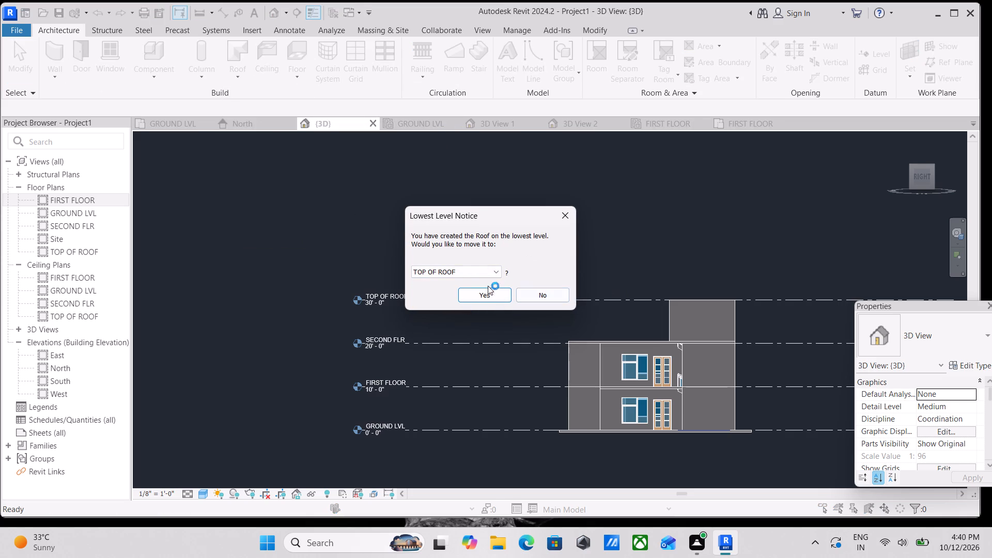
{"action": "left_click", "coordinate": [483, 292]}
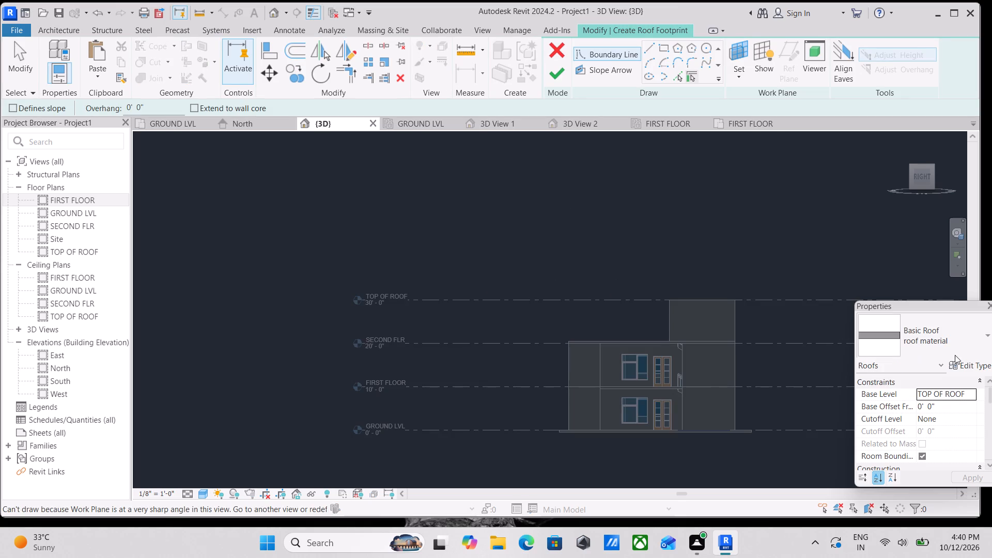
Switch the roof type to Generic - 9" and duplicate it as a new type named "roof".
{"action": "left_click", "coordinate": [967, 345]}
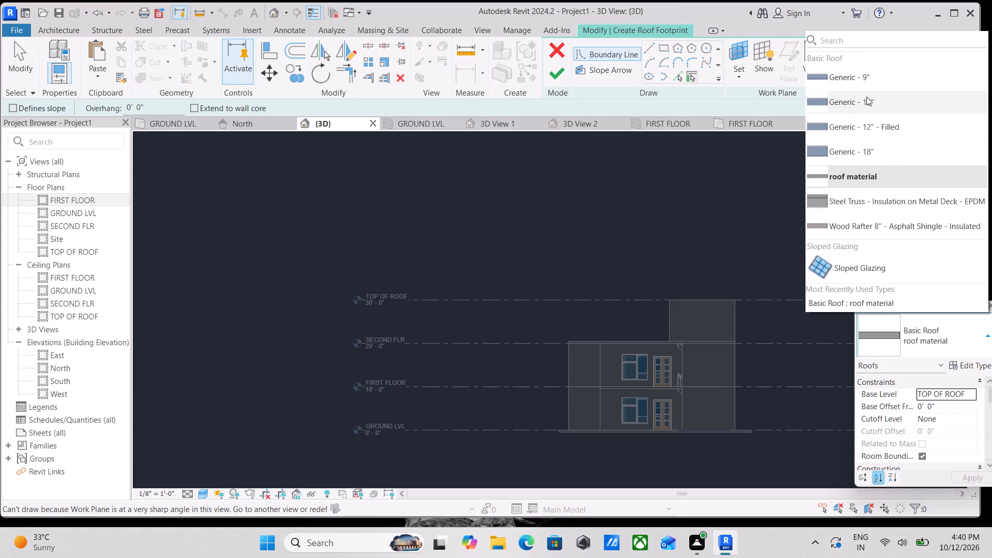
{"action": "left_click", "coordinate": [880, 82]}
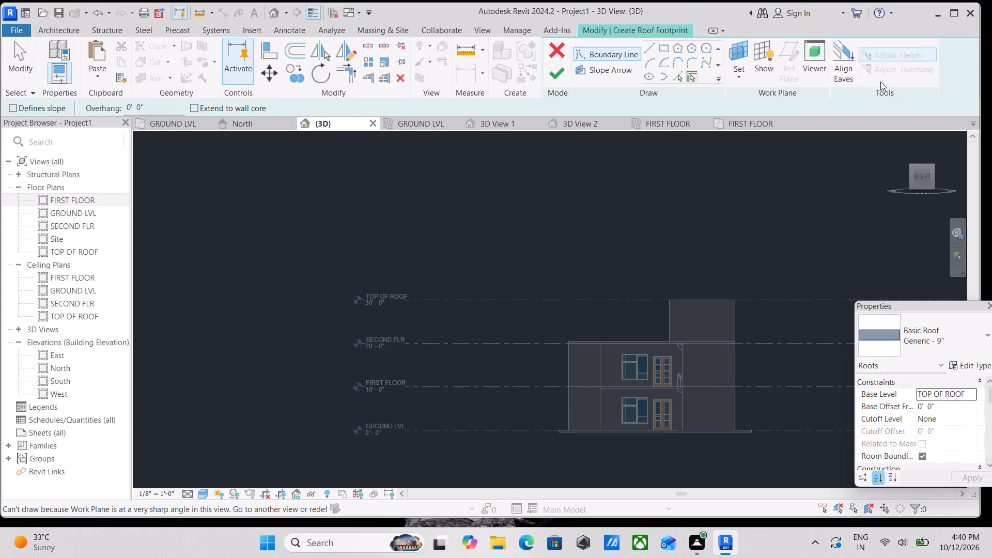
{"action": "left_click", "coordinate": [966, 361]}
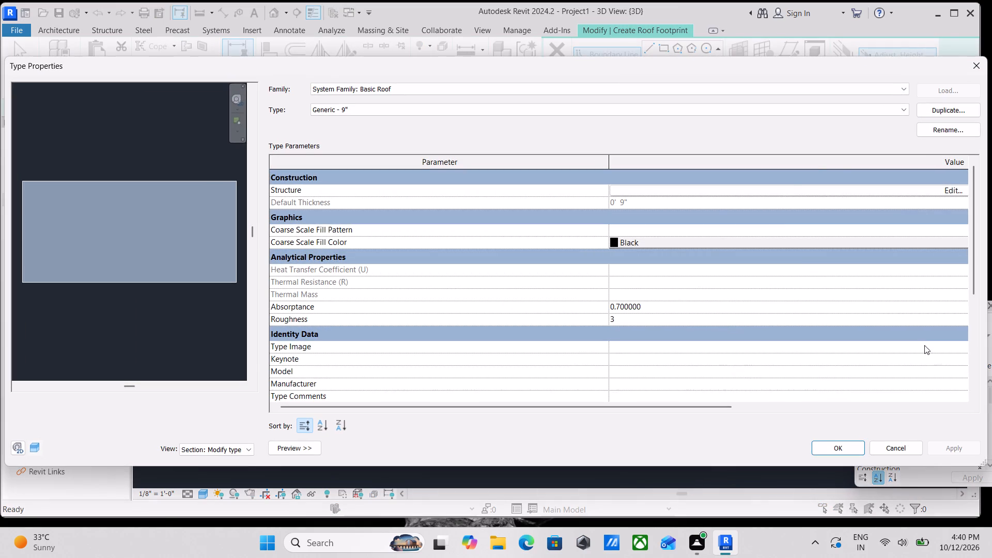
{"action": "left_click", "coordinate": [955, 111]}
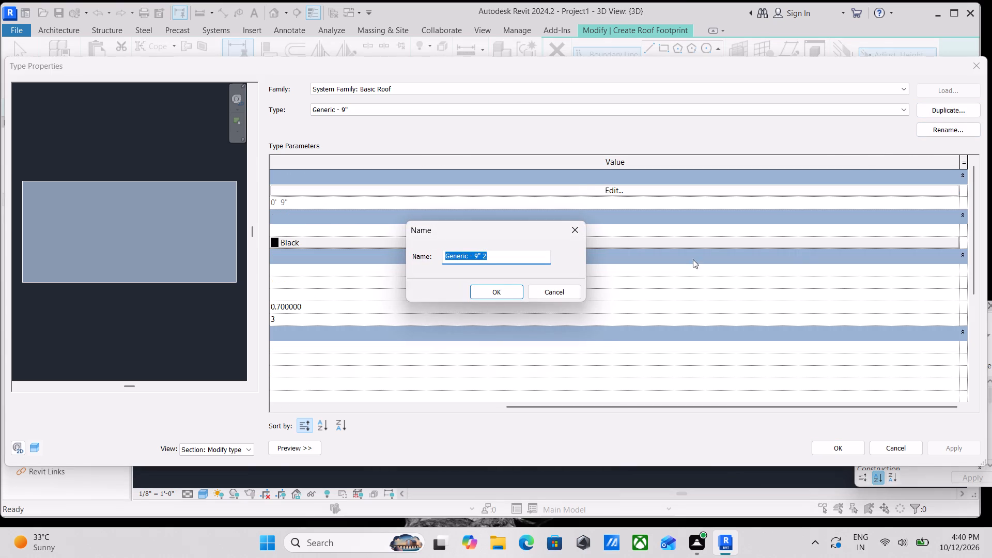
{"action": "key", "text": "BackSpace"}
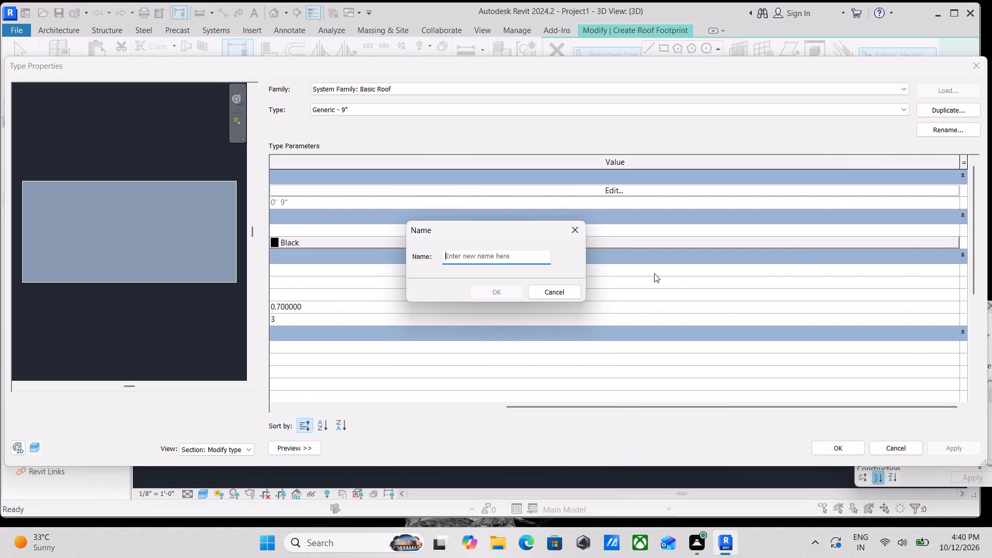
{"action": "key", "text": "6"}
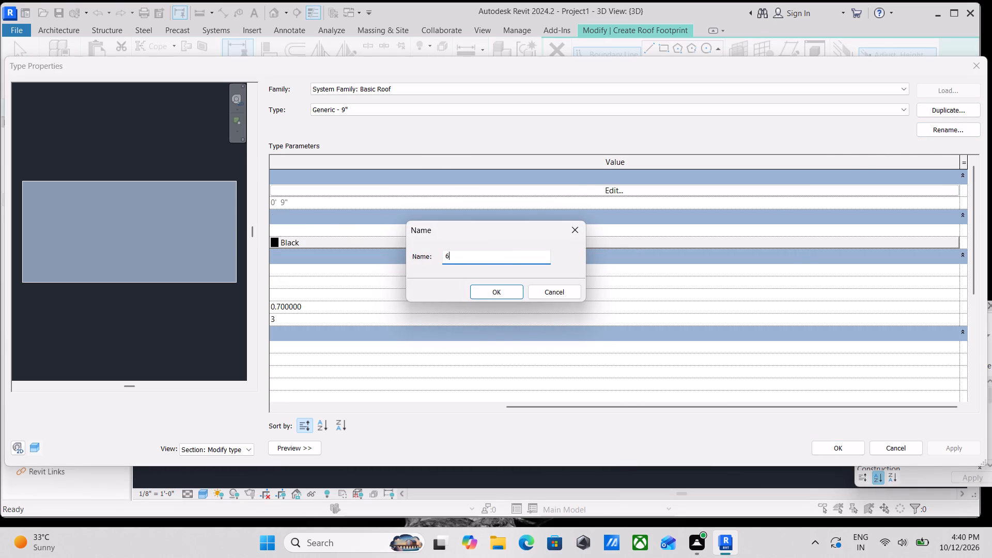
{"action": "key", "text": "BackSpace"}
{"action": "type", "text": "roo"}
{"action": "type", "text": "f by"}
{"action": "key", "text": "space"}
{"action": "key", "text": "BackSpace"}
{"action": "key", "text": "BackSpace"}
{"action": "key", "text": "BackSpace"}
{"action": "key", "text": "BackSpace"}
{"action": "key", "text": "BackSpace"}
{"action": "key", "text": "BackSpace"}
{"action": "key", "text": "BackSpace"}
{"action": "key", "text": "BackSpace"}
{"action": "key", "text": "BackSpace"}
{"action": "key", "text": "BackSpace"}
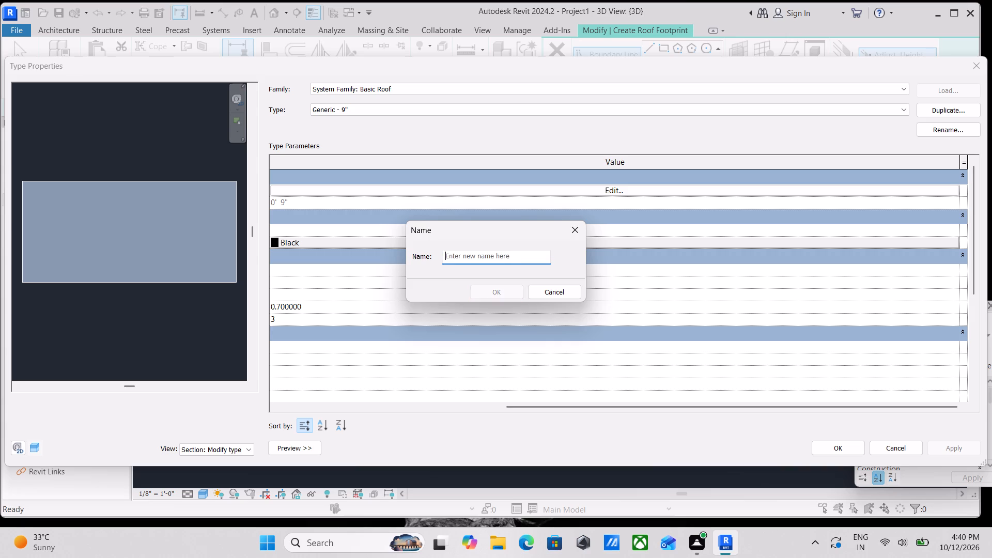
{"action": "type", "text": "roof"}
{"action": "key", "text": "space"}
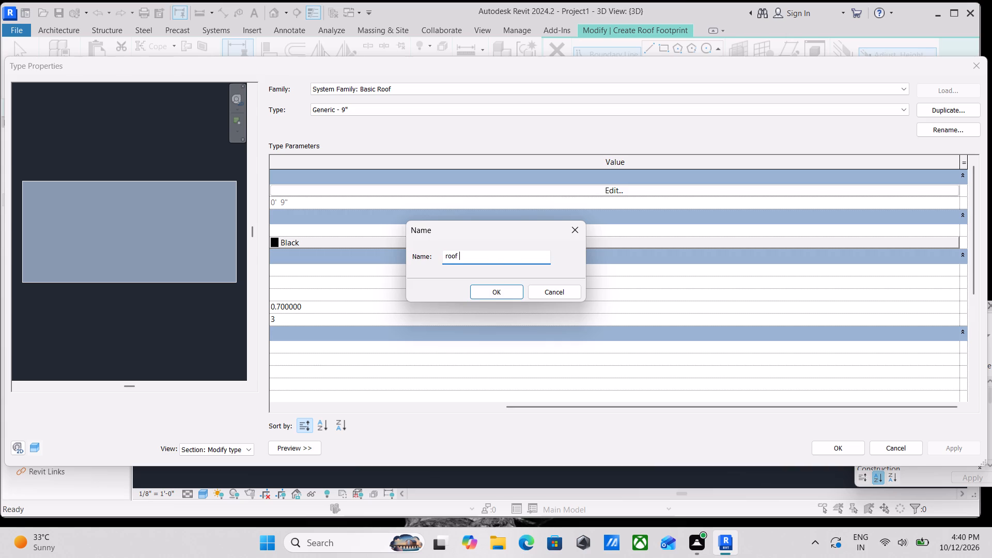
{"action": "type", "text": "print"}
{"action": "key", "text": "BackSpace"}
{"action": "key", "text": "BackSpace"}
{"action": "key", "text": "BackSpace"}
{"action": "key", "text": "BackSpace"}
{"action": "key", "text": "BackSpace"}
{"action": "key", "text": "BackSpace"}
{"action": "key", "text": "BackSpace"}
{"action": "key", "text": "BackSpace"}
{"action": "key", "text": "BackSpace"}
{"action": "key", "text": "BackSpace"}
{"action": "key", "text": "BackSpace"}
{"action": "type", "text": "roof"}
{"action": "key", "text": "Return"}
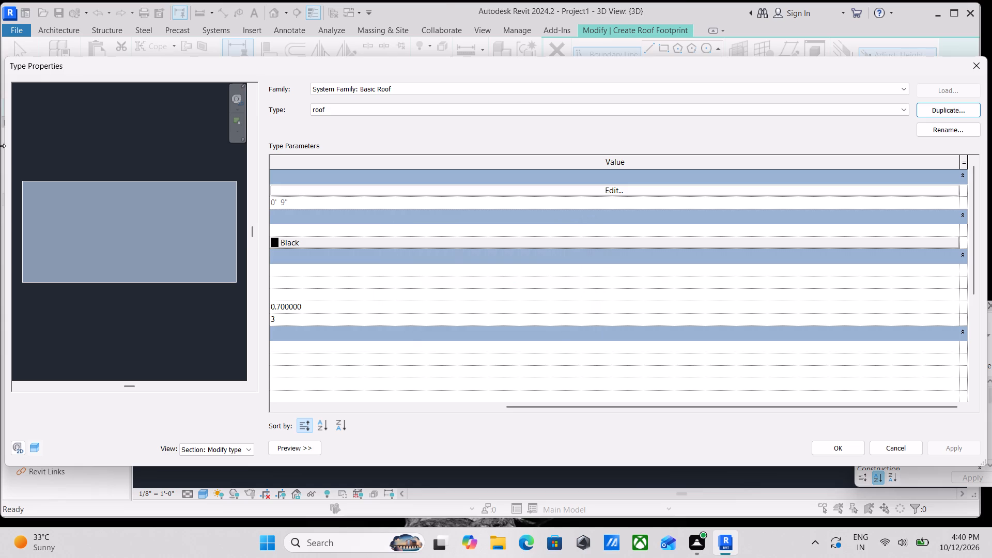
Set the structure layer thickness of the new roof type to 6".
{"action": "left_click", "coordinate": [614, 194]}
{"action": "left_click", "coordinate": [645, 189]}
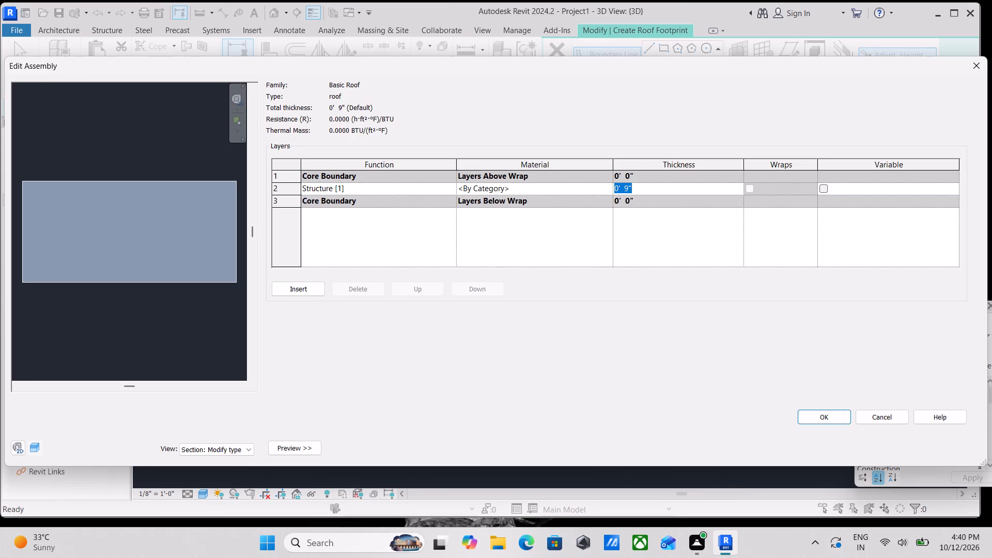
{"action": "key", "text": "6"}
{"action": "key", "text": "shift+quotedbl"}
Assign the Default Roof material to the structure layer of the roof type and accept the type changes.
{"action": "left_click", "coordinate": [528, 187]}
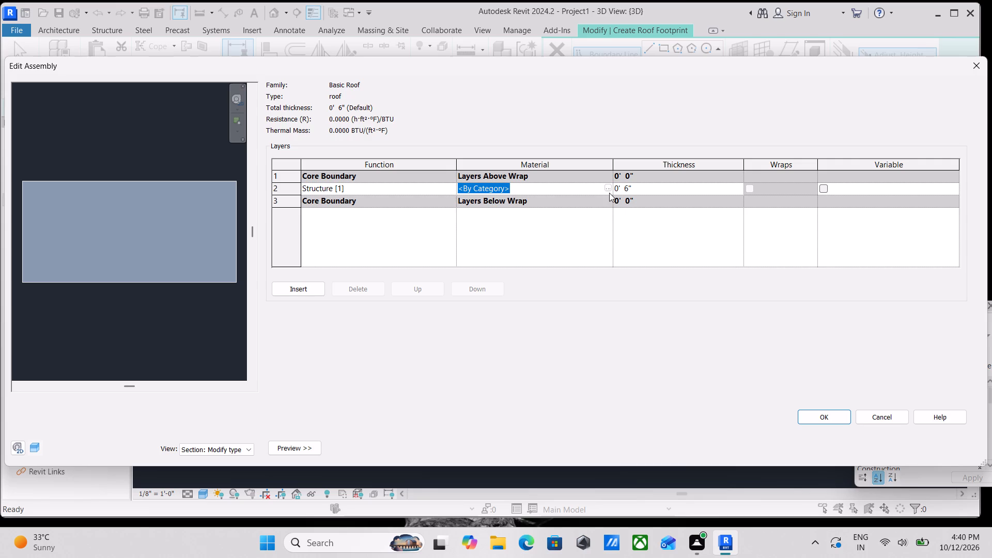
{"action": "left_click", "coordinate": [609, 190]}
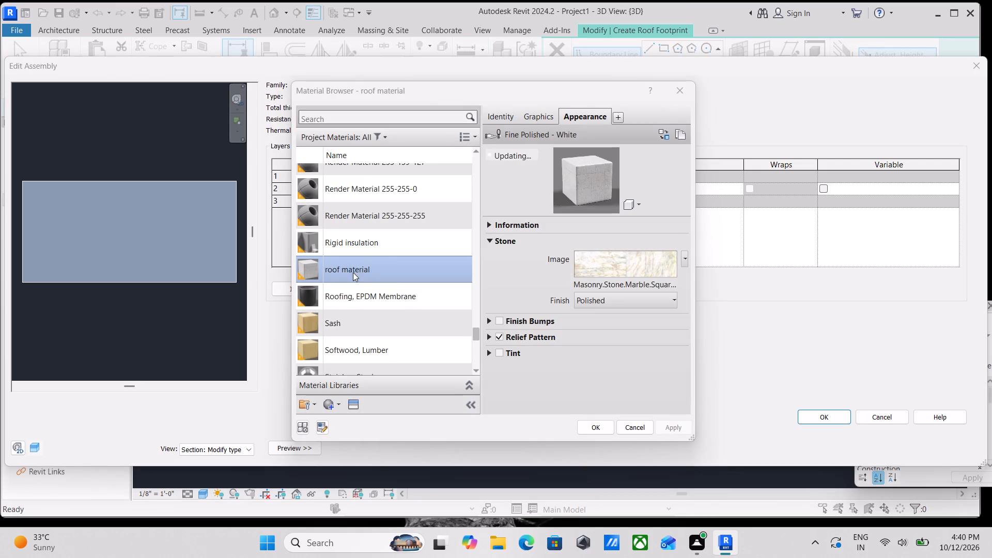
{"action": "left_click", "coordinate": [384, 301]}
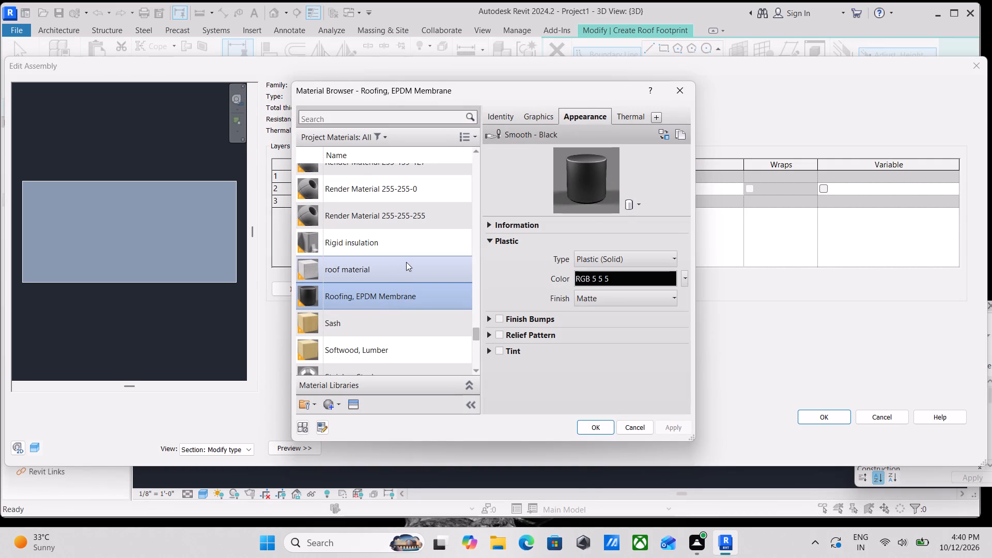
{"action": "left_click", "coordinate": [358, 219]}
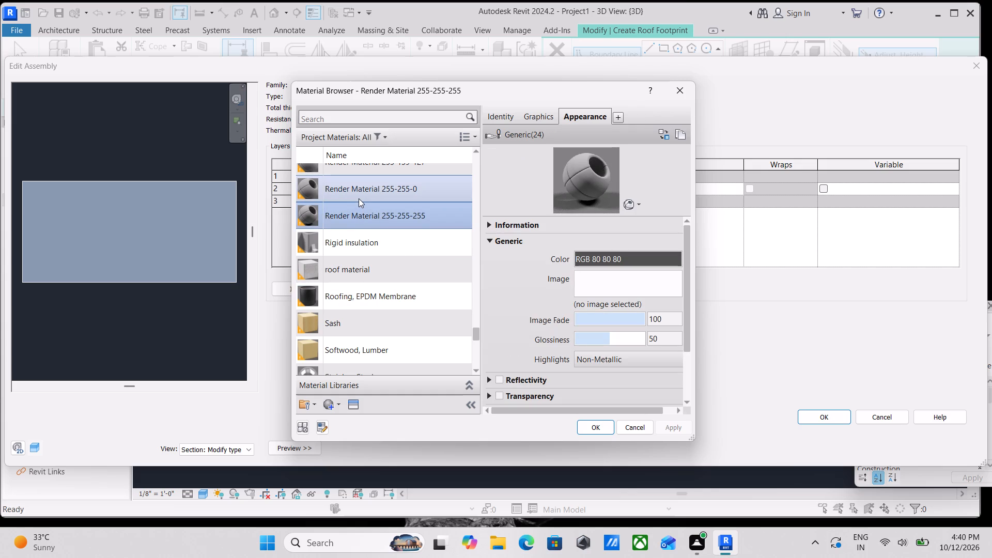
{"action": "left_click", "coordinate": [366, 295]}
{"action": "scroll", "coordinate": [368, 294], "scroll_direction": "down", "scroll_amount": 1}
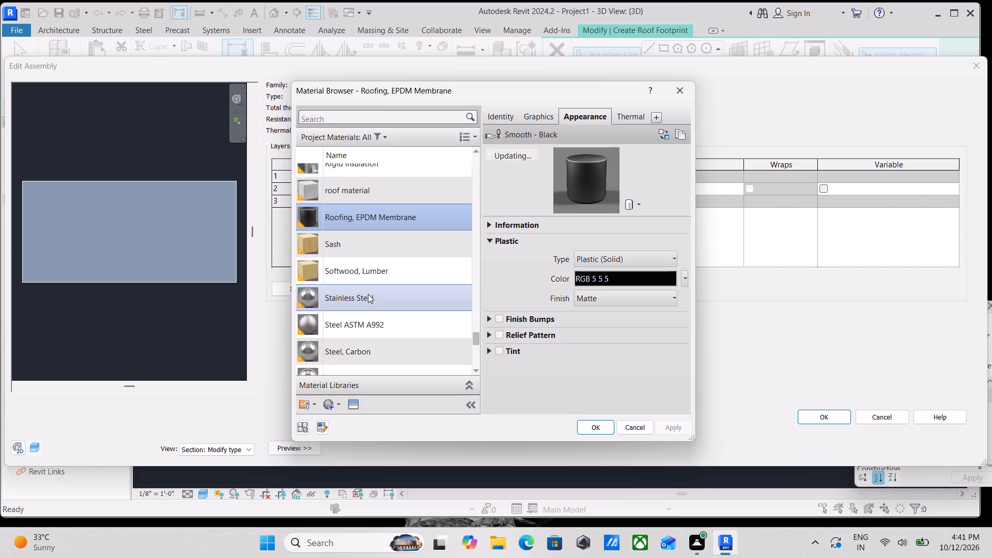
{"action": "left_click", "coordinate": [352, 120]}
{"action": "type", "text": "roo"}
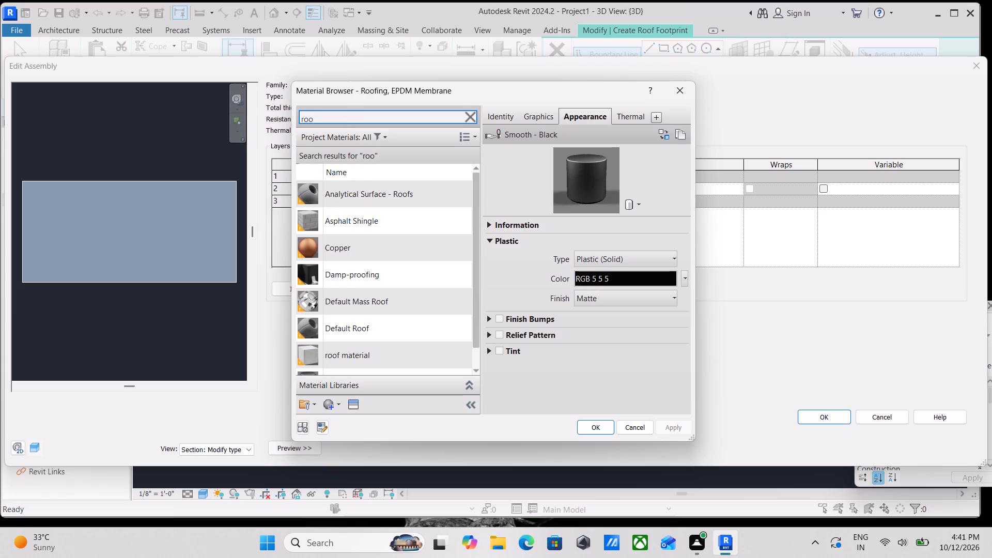
{"action": "left_click", "coordinate": [390, 318]}
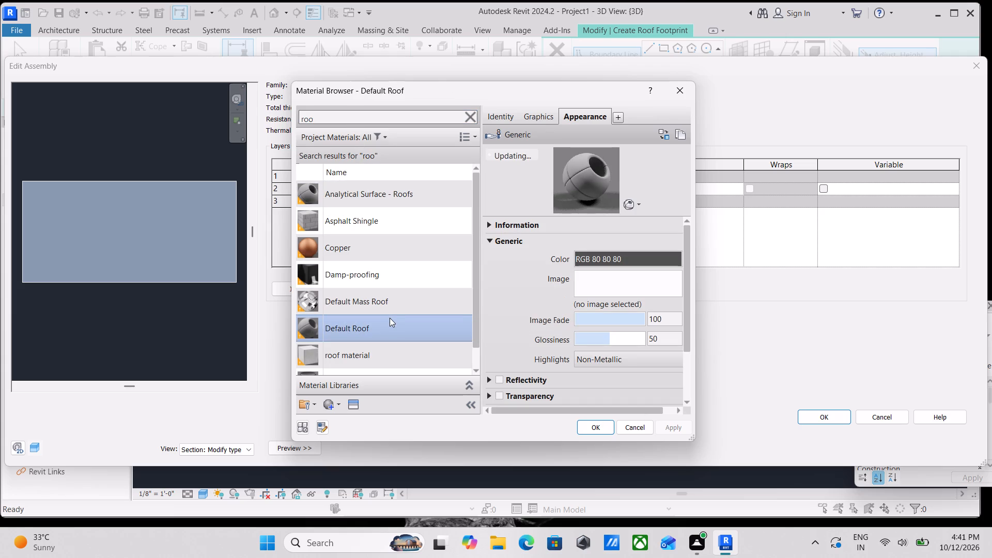
{"action": "scroll", "coordinate": [356, 340], "scroll_direction": "down", "scroll_amount": 4}
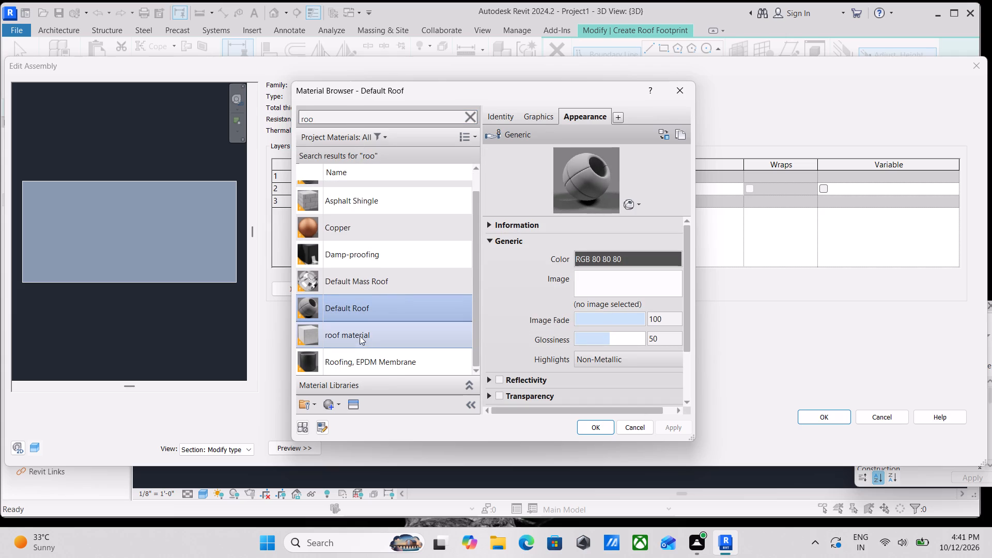
{"action": "left_click", "coordinate": [607, 430]}
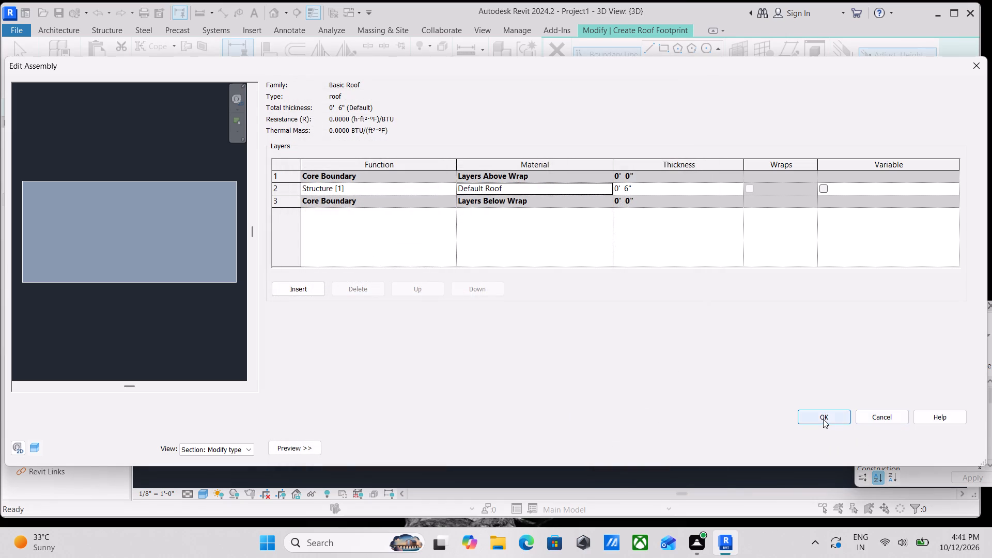
{"action": "left_click", "coordinate": [823, 419]}
{"action": "left_click", "coordinate": [940, 444]}
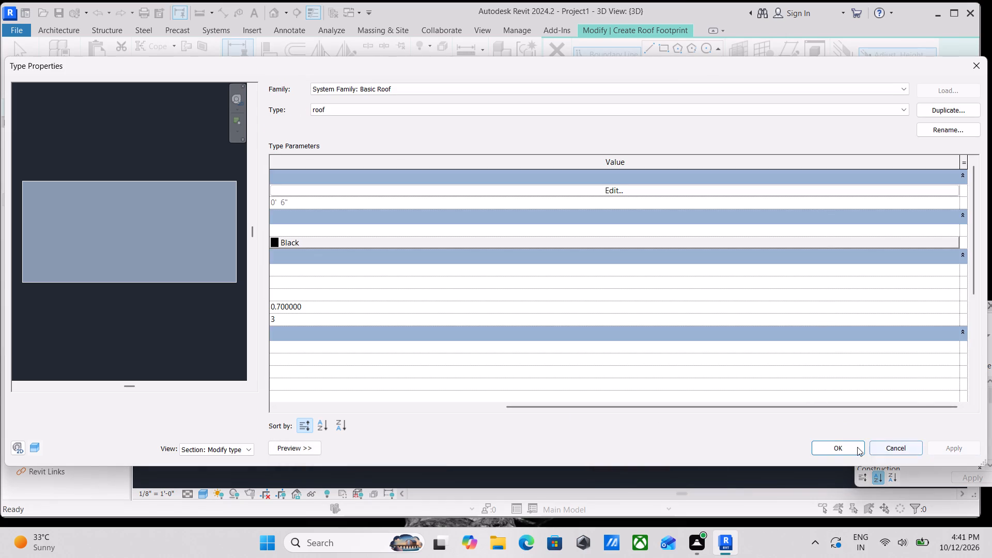
{"action": "left_click", "coordinate": [855, 447]}
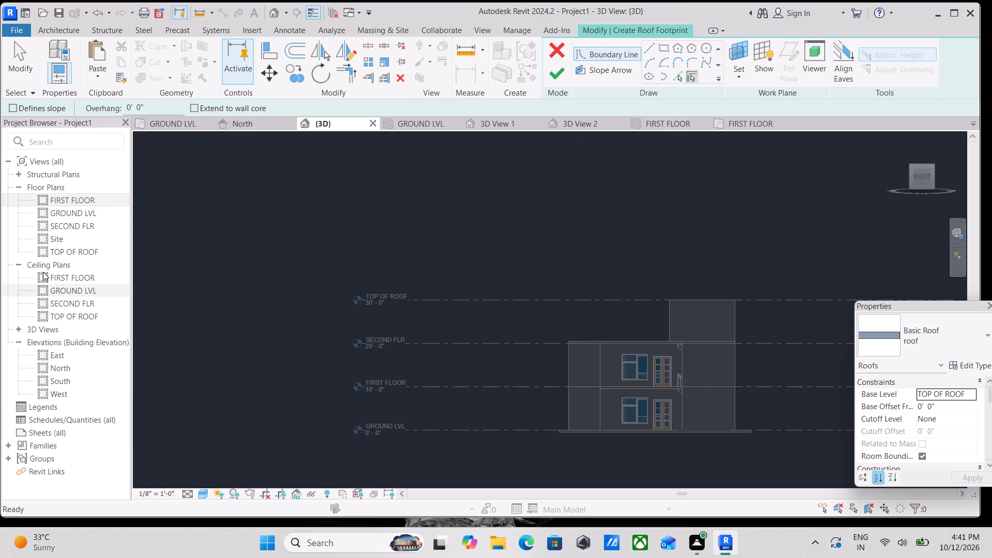
Switch to the TOP OF ROOF floor plan for sketching the roof footprint.
{"action": "double_click", "coordinate": [69, 251]}
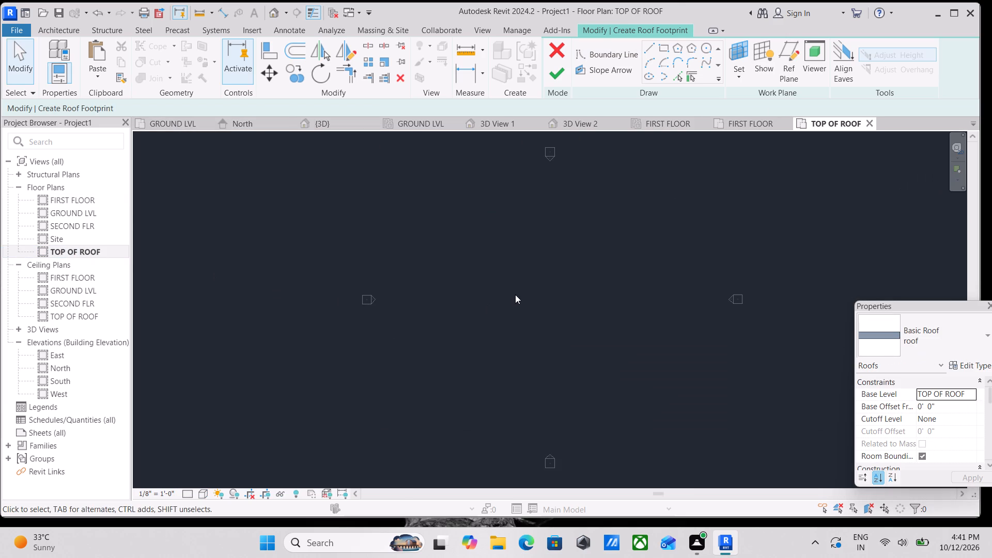
{"action": "scroll", "coordinate": [515, 295], "scroll_direction": "down", "scroll_amount": 5}
{"action": "scroll", "coordinate": [541, 278], "scroll_direction": "up", "scroll_amount": 16}
{"action": "scroll", "coordinate": [621, 229], "scroll_direction": "down", "scroll_amount": 9}
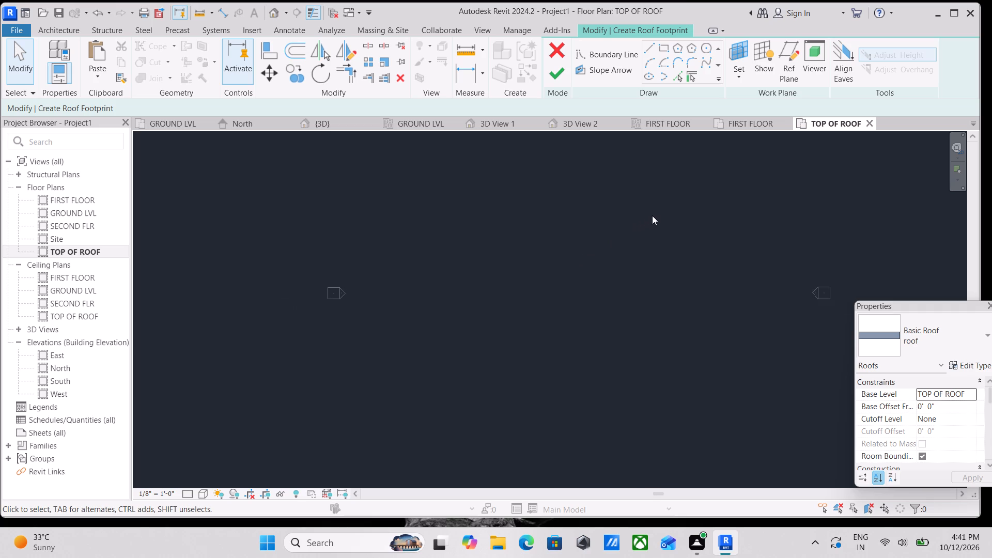
{"action": "scroll", "coordinate": [611, 241], "scroll_direction": "down", "scroll_amount": 2}
Set the top of the TOP OF ROOF plan's view range to Level Above.
{"action": "type", "text": "vr"}
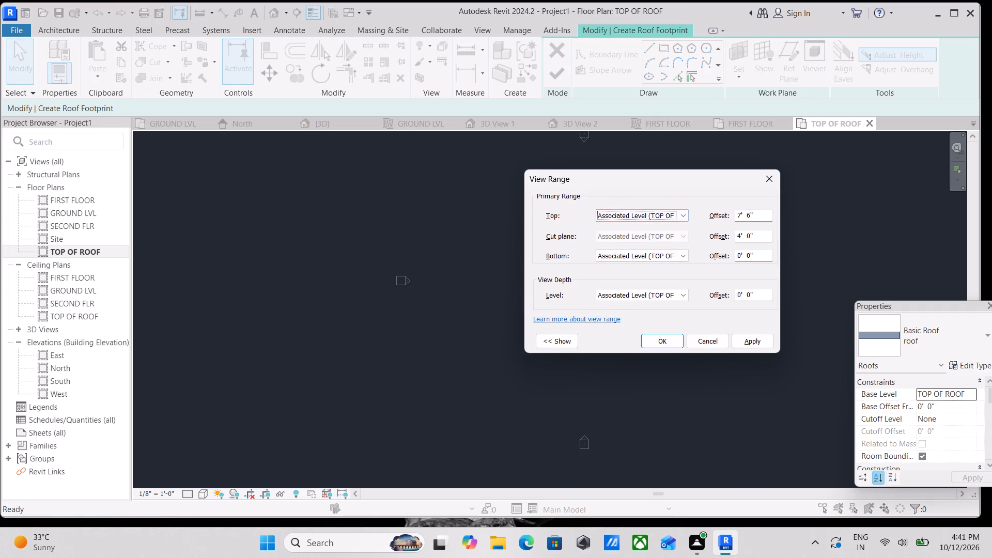
{"action": "left_click", "coordinate": [684, 214]}
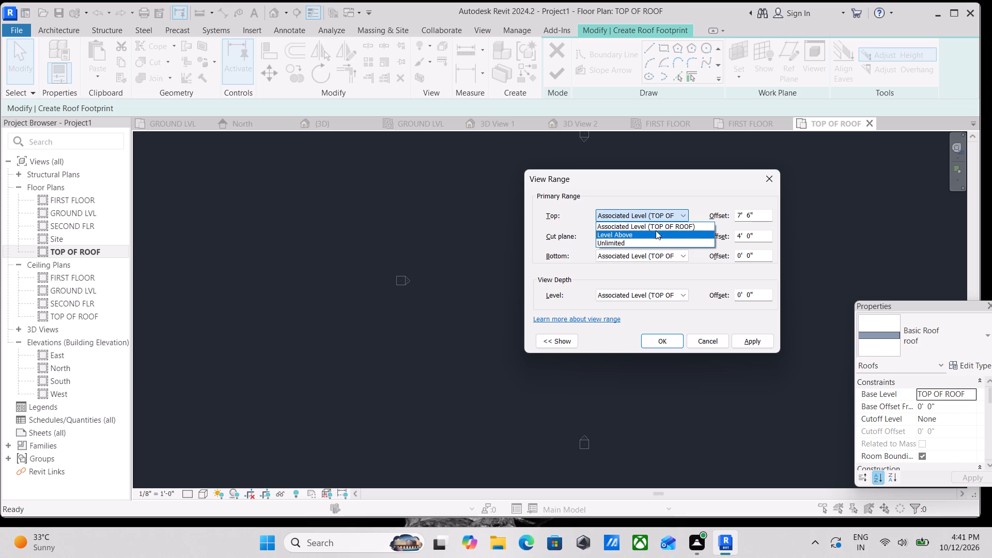
{"action": "left_click", "coordinate": [643, 234]}
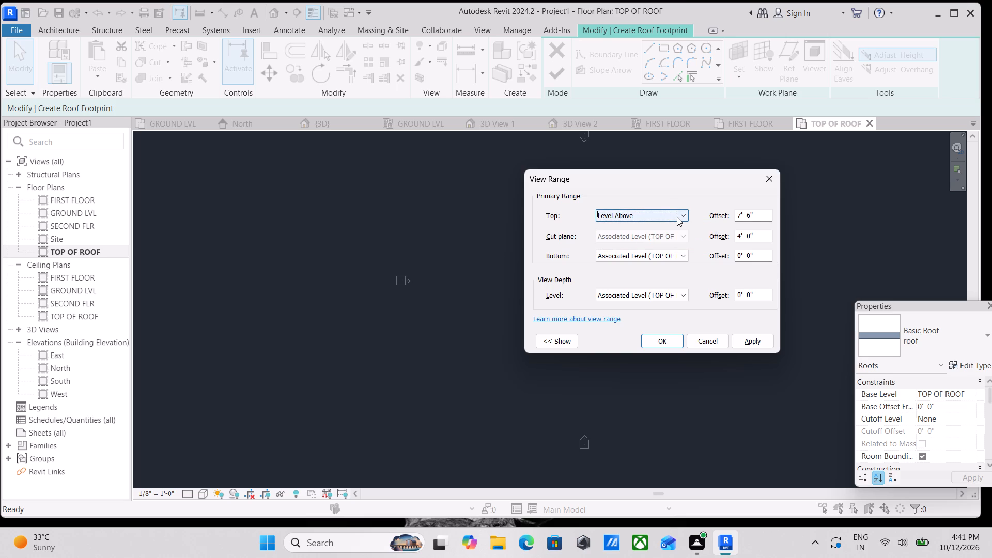
{"action": "left_click", "coordinate": [736, 337]}
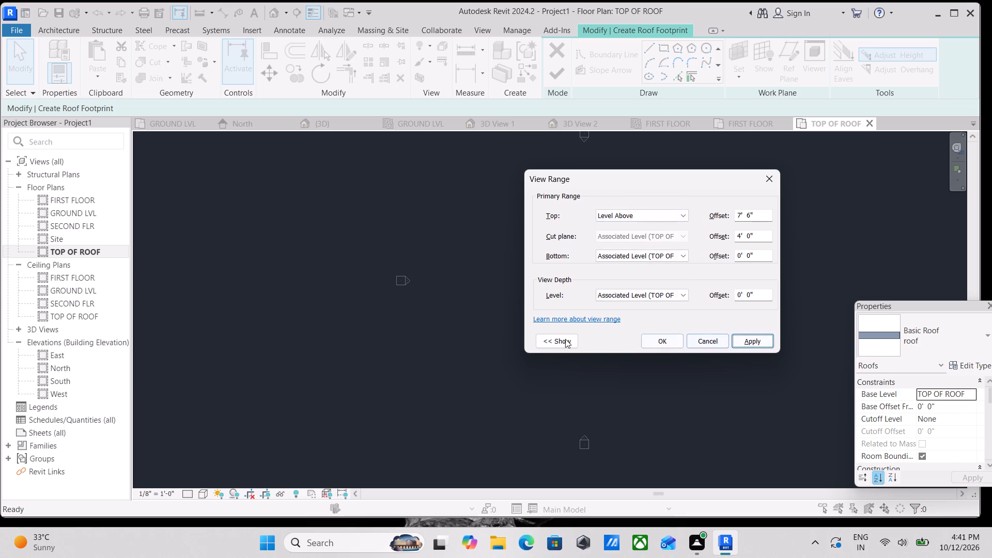
{"action": "left_click", "coordinate": [660, 343]}
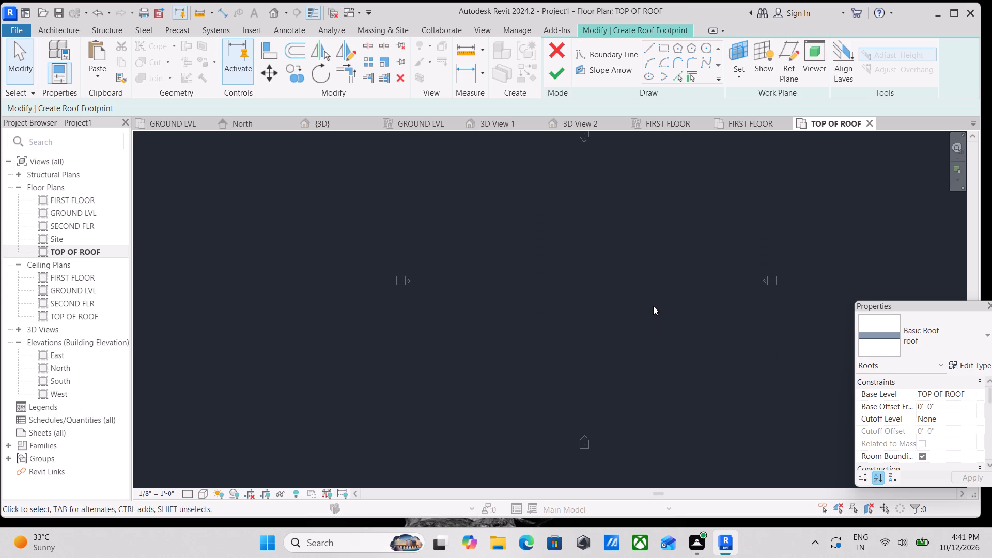
Look through the new roof's instance properties, from its constraints and dimensions down to the IFC parameters.
{"action": "scroll", "coordinate": [652, 301], "scroll_direction": "down", "scroll_amount": 2}
{"action": "middle_click_drag", "start_coordinate": [652, 301], "coordinate": [572, 339]}
{"action": "scroll", "coordinate": [943, 412], "scroll_direction": "down", "scroll_amount": 1}
{"action": "scroll", "coordinate": [943, 412], "scroll_direction": "up", "scroll_amount": 2}
{"action": "scroll", "coordinate": [934, 413], "scroll_direction": "down", "scroll_amount": 1}
{"action": "scroll", "coordinate": [934, 414], "scroll_direction": "up", "scroll_amount": 2}
{"action": "scroll", "coordinate": [954, 422], "scroll_direction": "down", "scroll_amount": 5}
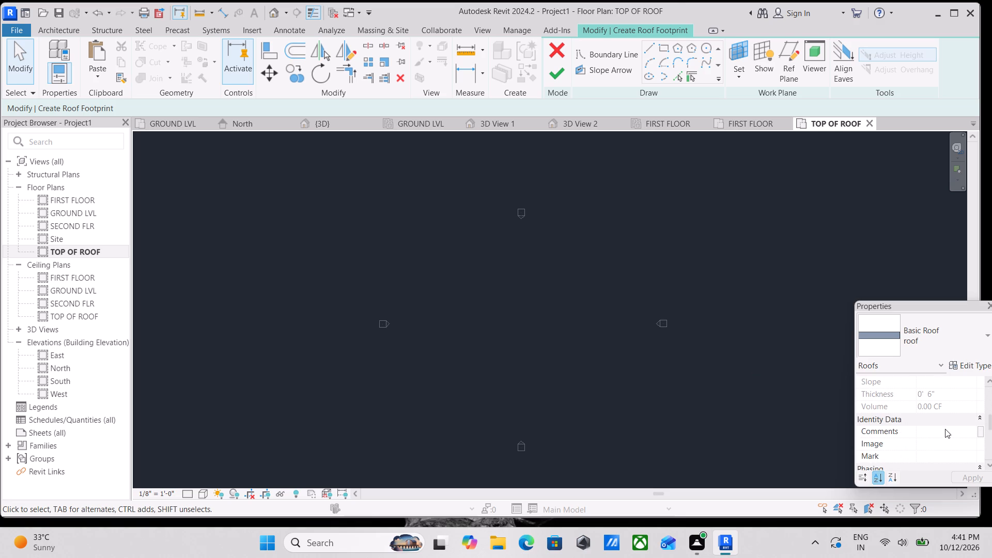
{"action": "scroll", "coordinate": [927, 446], "scroll_direction": "down", "scroll_amount": 4}
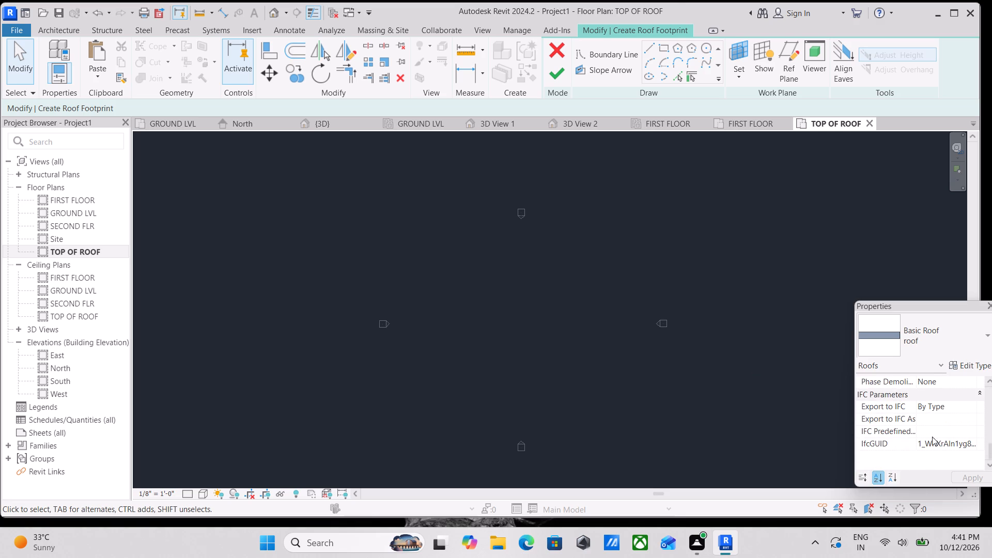
{"action": "scroll", "coordinate": [932, 436], "scroll_direction": "up", "scroll_amount": 7}
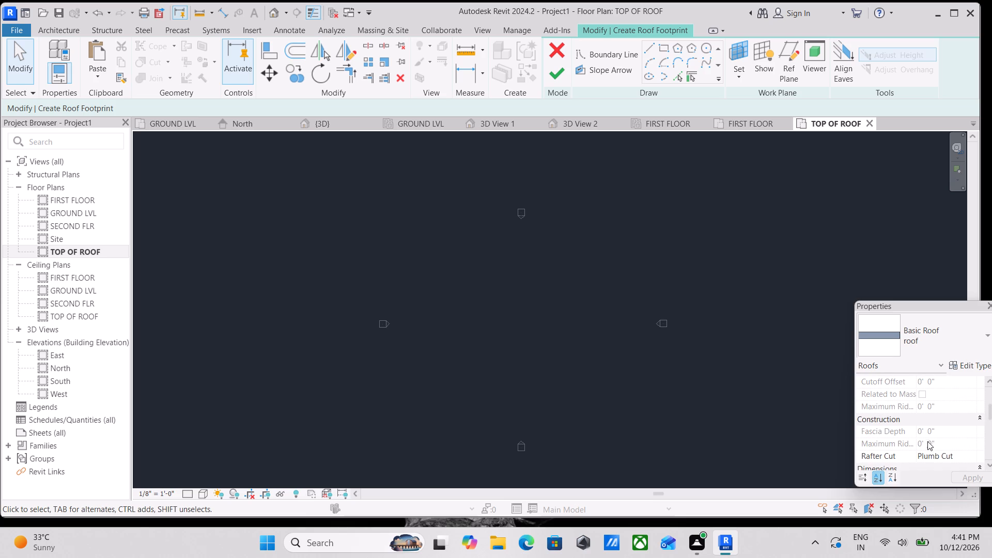
{"action": "scroll", "coordinate": [939, 398], "scroll_direction": "up", "scroll_amount": 4}
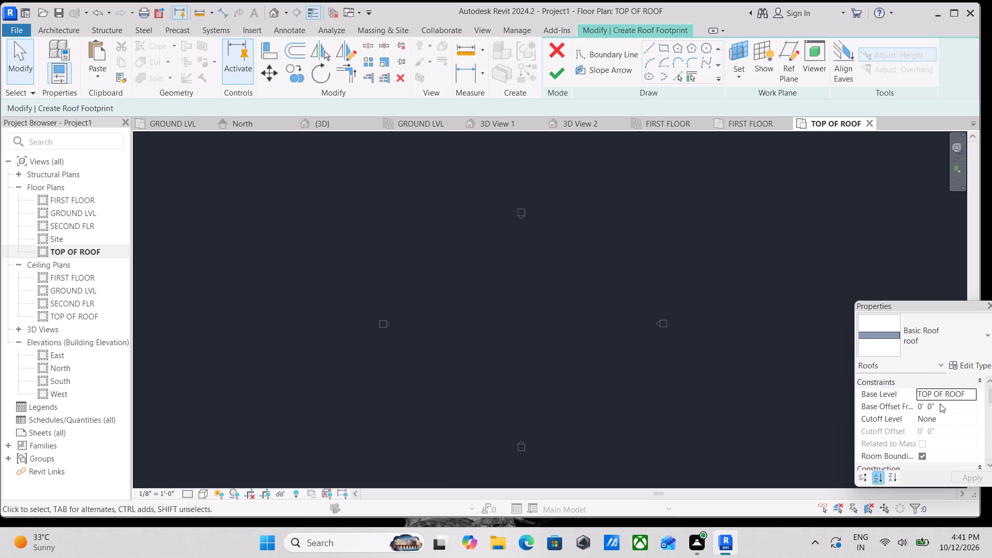
{"action": "scroll", "coordinate": [940, 404], "scroll_direction": "down", "scroll_amount": 10}
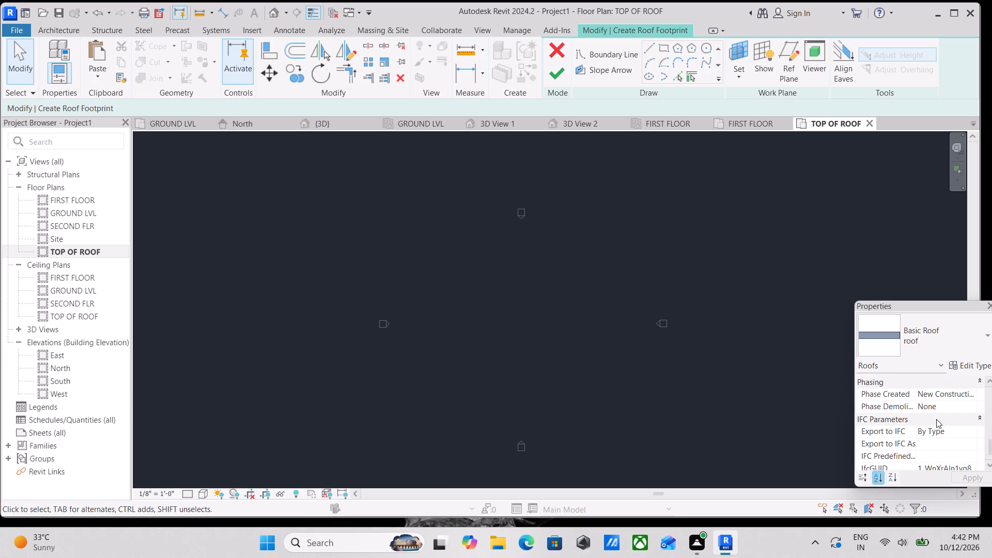
{"action": "scroll", "coordinate": [935, 434], "scroll_direction": "down", "scroll_amount": 3}
{"action": "scroll", "coordinate": [934, 441], "scroll_direction": "up", "scroll_amount": 2}
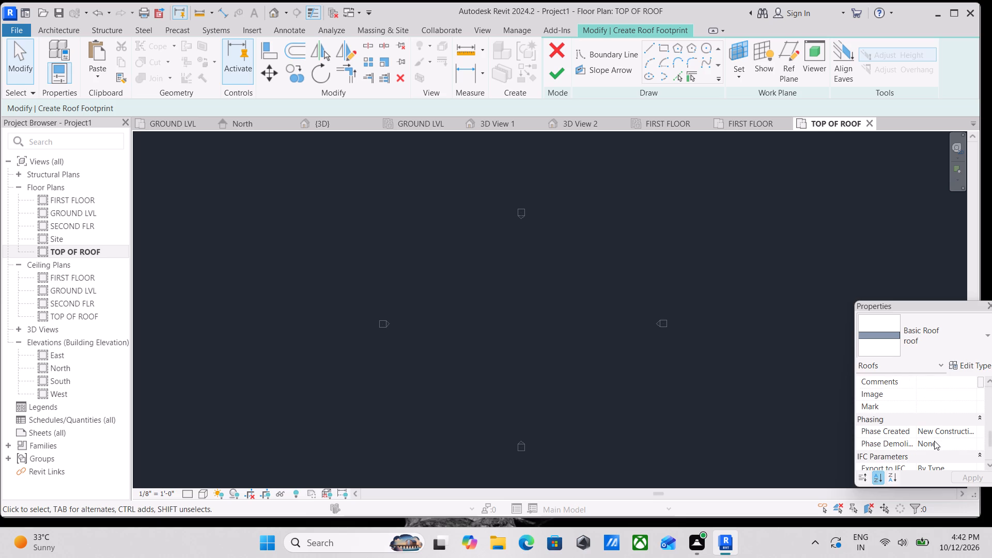
{"action": "scroll", "coordinate": [934, 441], "scroll_direction": "up", "scroll_amount": 1}
{"action": "scroll", "coordinate": [935, 440], "scroll_direction": "down", "scroll_amount": 3}
{"action": "scroll", "coordinate": [935, 440], "scroll_direction": "up", "scroll_amount": 4}
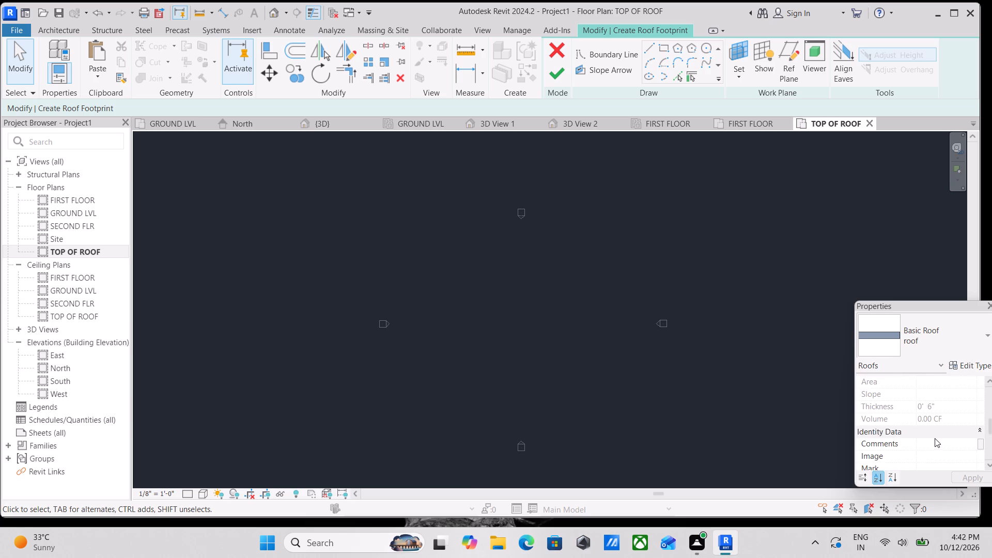
{"action": "scroll", "coordinate": [933, 436], "scroll_direction": "up", "scroll_amount": 8}
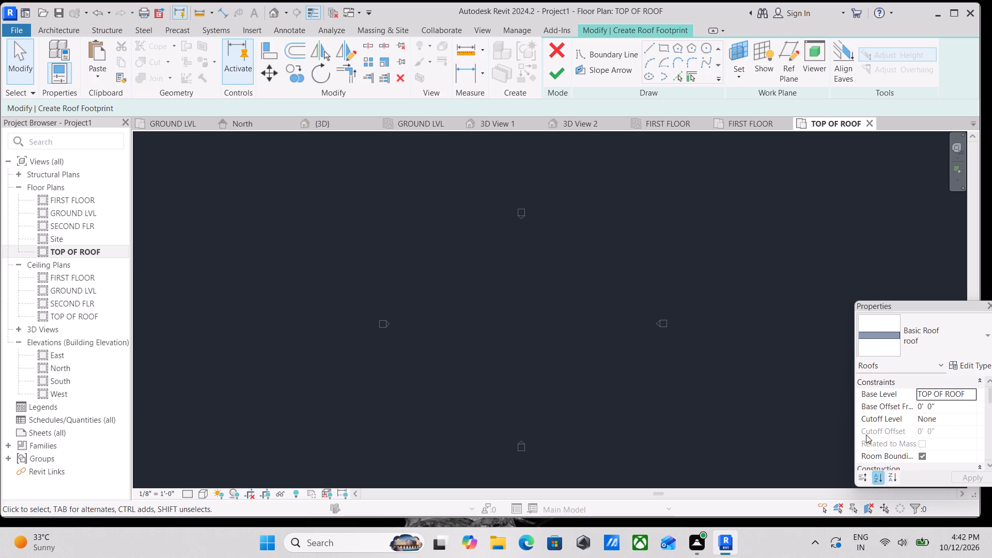
{"action": "scroll", "coordinate": [911, 415], "scroll_direction": "down", "scroll_amount": 4}
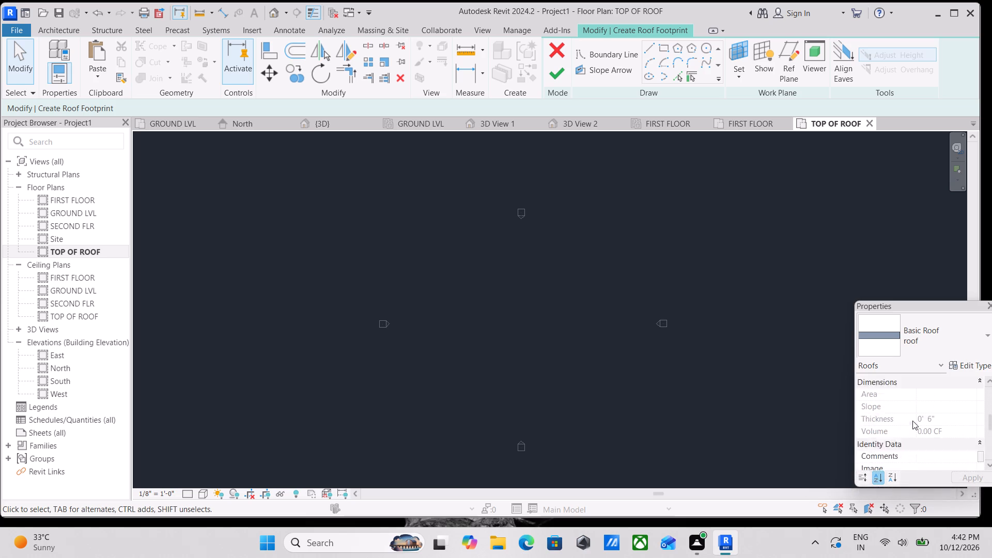
{"action": "scroll", "coordinate": [912, 421], "scroll_direction": "down", "scroll_amount": 6}
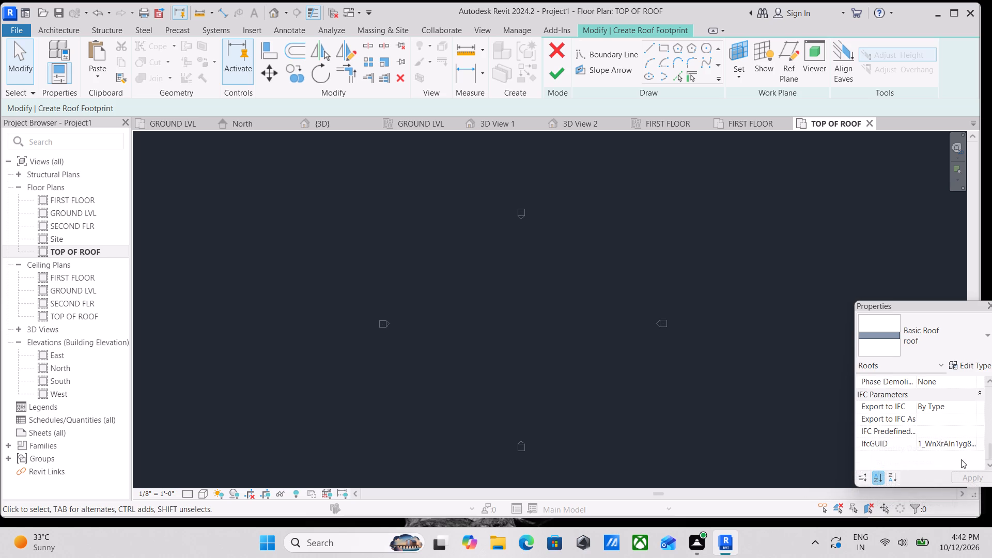
{"action": "scroll", "coordinate": [961, 460], "scroll_direction": "up", "scroll_amount": 14}
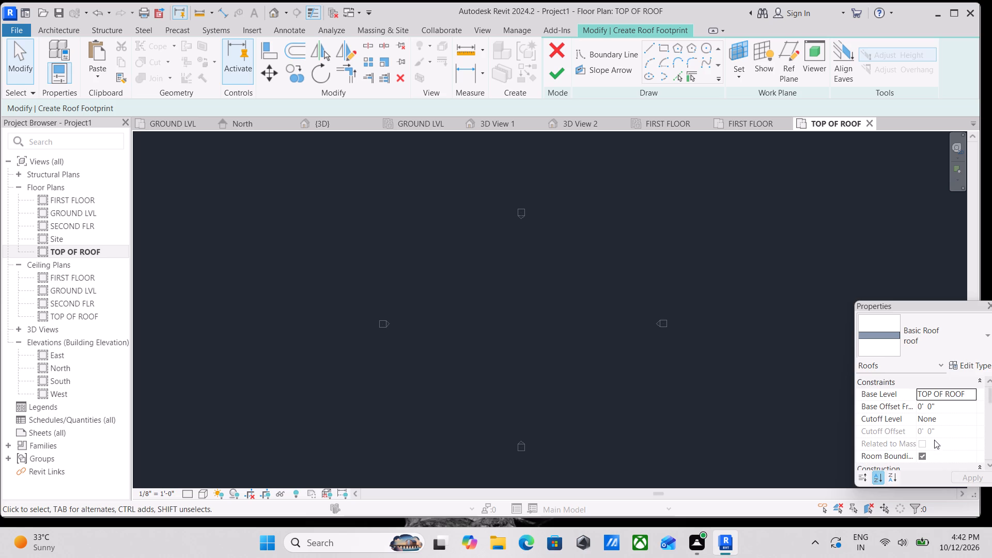
{"action": "scroll", "coordinate": [930, 443], "scroll_direction": "up", "scroll_amount": 4}
{"action": "scroll", "coordinate": [890, 417], "scroll_direction": "down", "scroll_amount": 4}
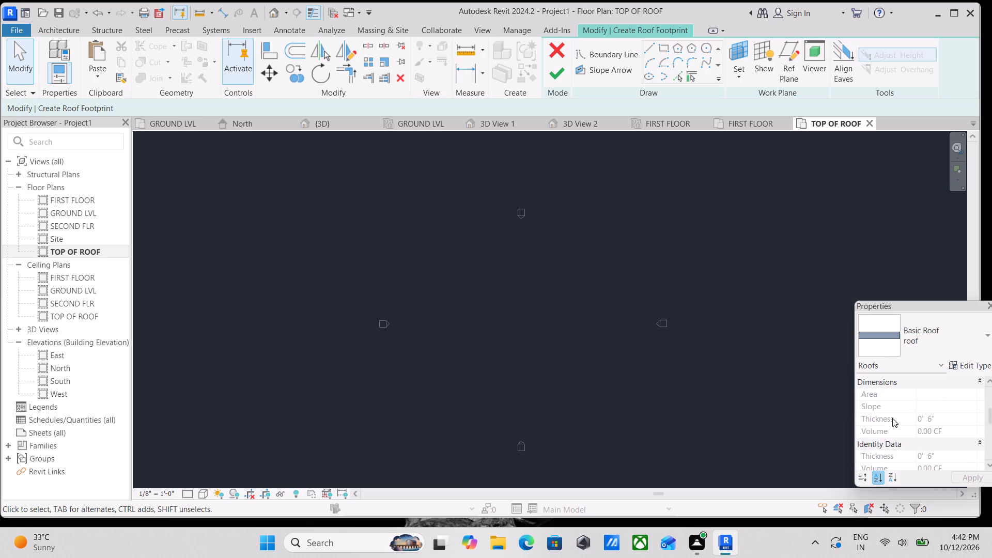
{"action": "scroll", "coordinate": [906, 425], "scroll_direction": "down", "scroll_amount": 10}
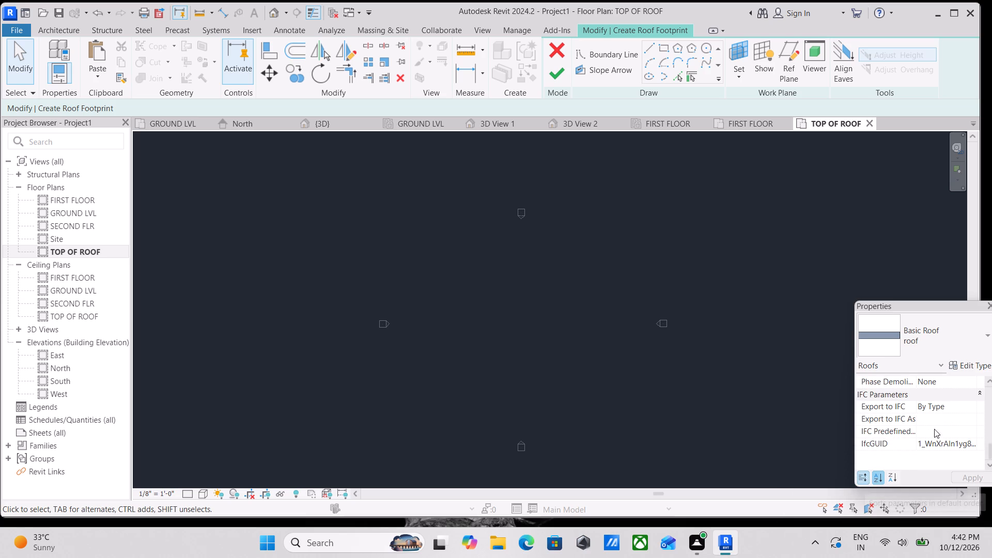
{"action": "scroll", "coordinate": [944, 432], "scroll_direction": "down", "scroll_amount": 3}
{"action": "scroll", "coordinate": [645, 322], "scroll_direction": "up", "scroll_amount": 7}
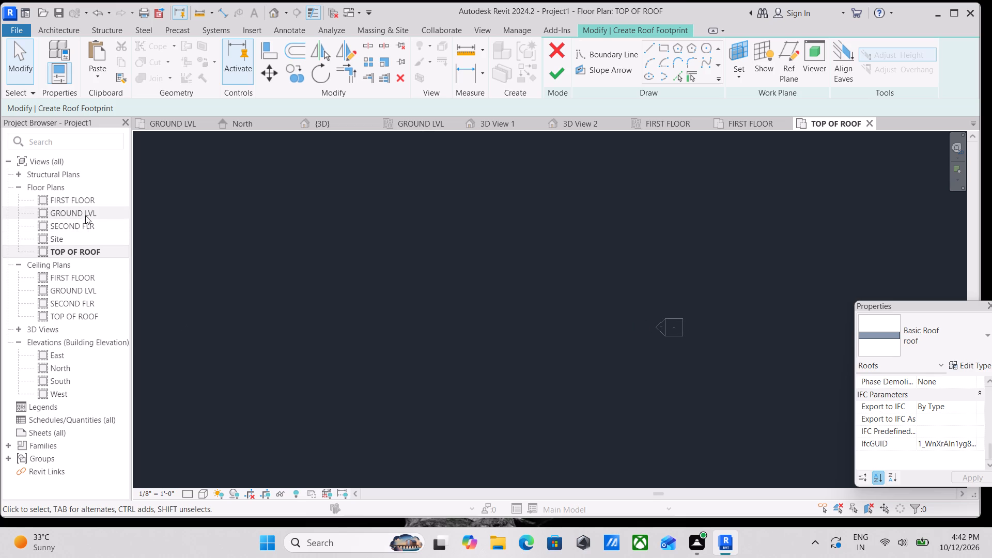
In the SECOND FLR floor plan, sketch a rectangular roof boundary along the outer faces of the stair enclosure walls and finish the roof.
{"action": "double_click", "coordinate": [84, 198]}
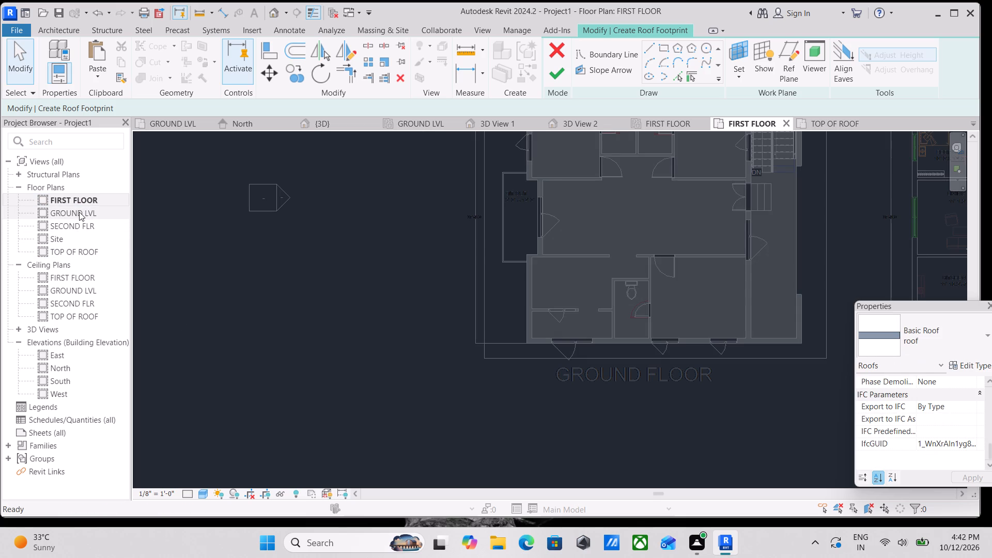
{"action": "double_click", "coordinate": [79, 212]}
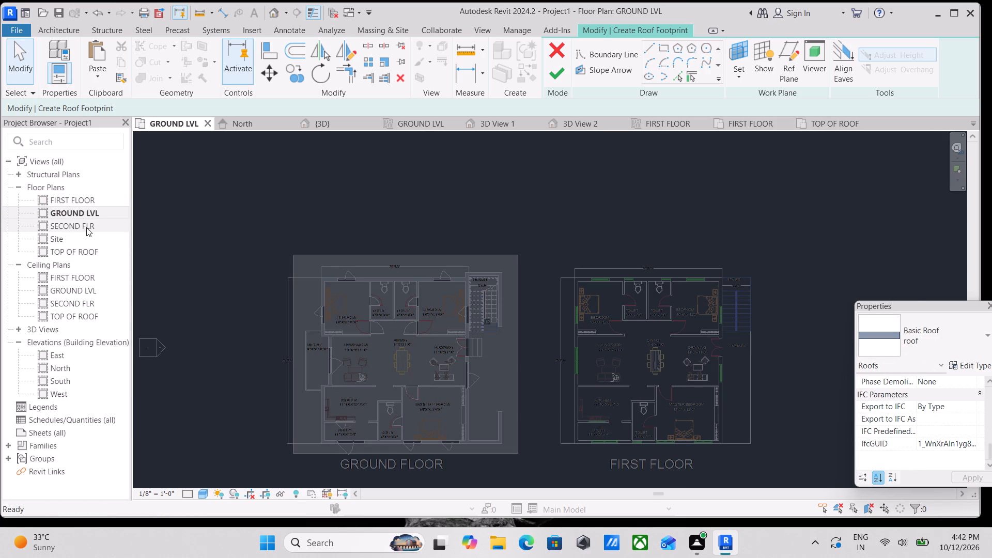
{"action": "double_click", "coordinate": [86, 227]}
{"action": "scroll", "coordinate": [446, 284], "scroll_direction": "up", "scroll_amount": 3}
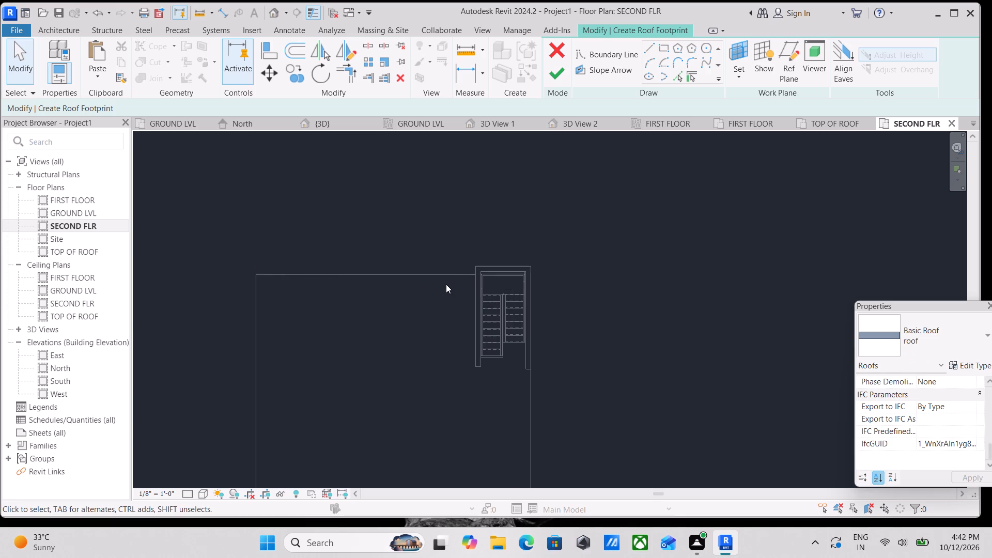
{"action": "scroll", "coordinate": [446, 284], "scroll_direction": "up", "scroll_amount": 7}
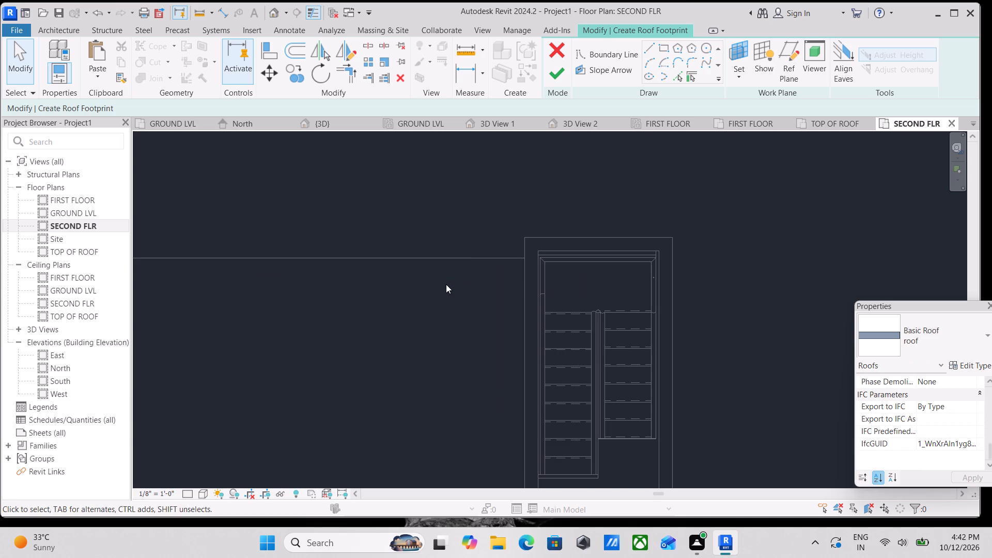
{"action": "scroll", "coordinate": [589, 190], "scroll_direction": "down", "scroll_amount": 3}
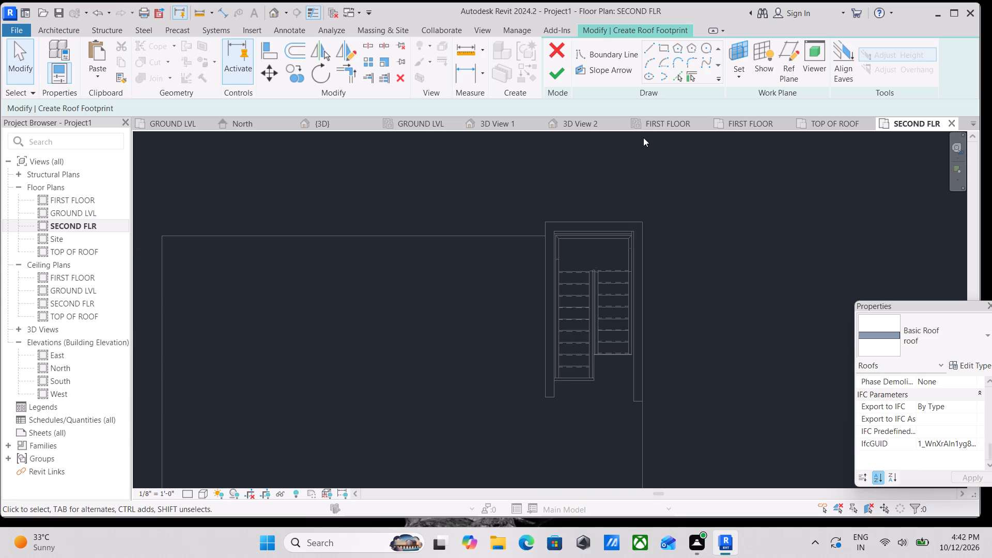
{"action": "left_click", "coordinate": [665, 47]}
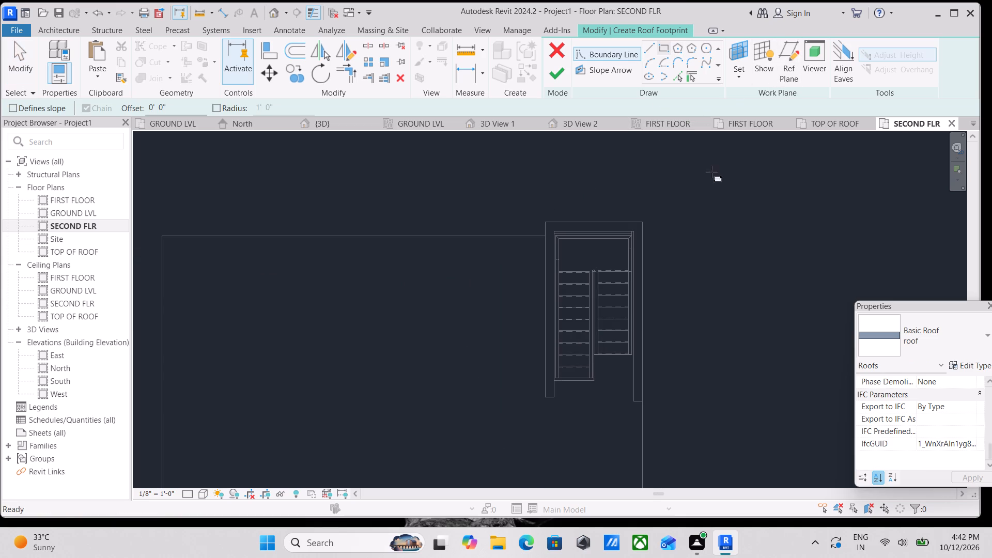
{"action": "left_click", "coordinate": [546, 224]}
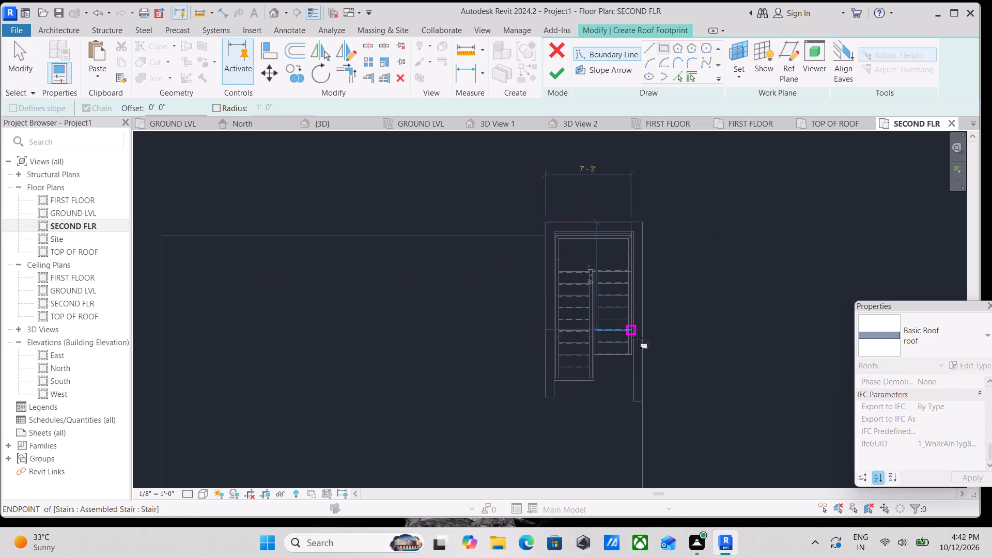
{"action": "left_click", "coordinate": [648, 403]}
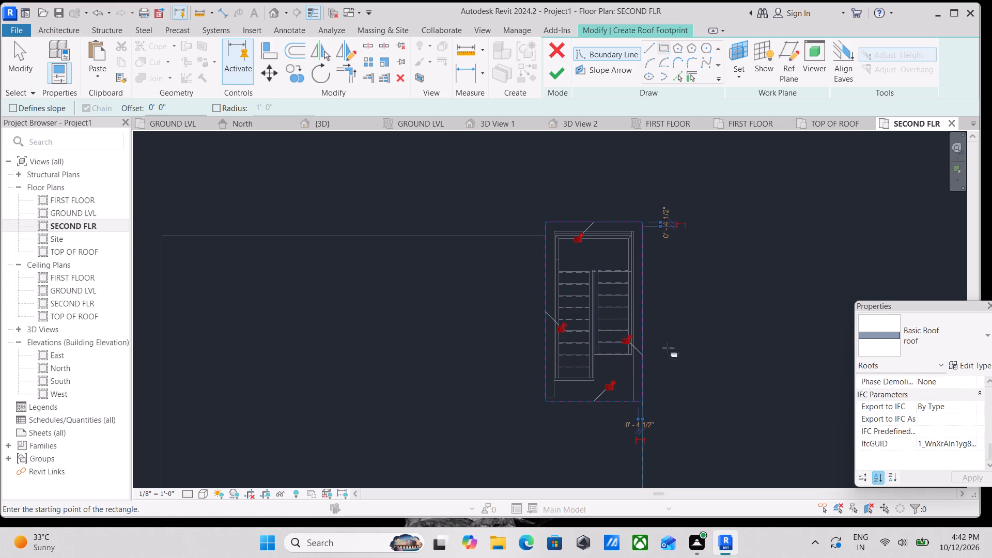
{"action": "left_click", "coordinate": [554, 76]}
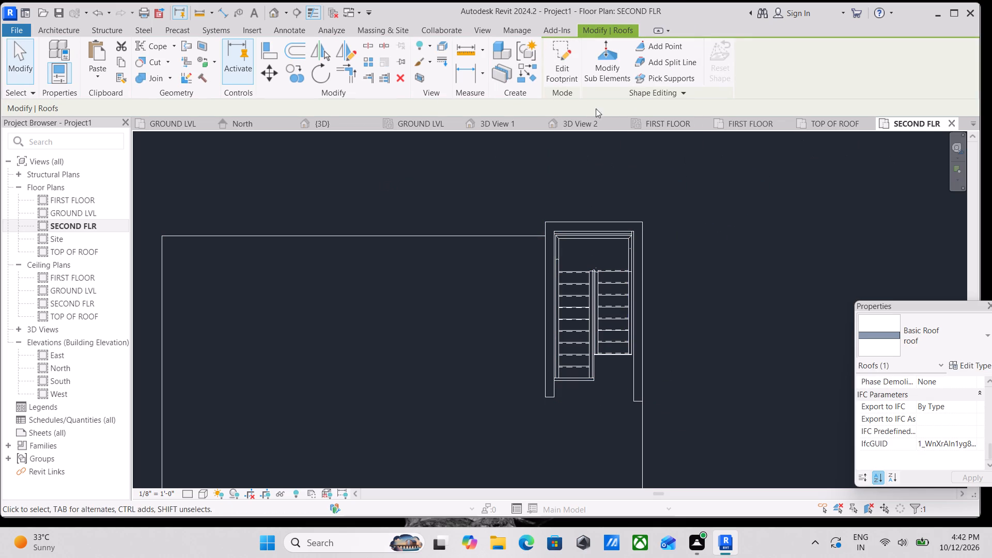
Inspect the new roof over the stair enclosure in the 3D view from several angles.
{"action": "left_click", "coordinate": [308, 120]}
{"action": "scroll", "coordinate": [710, 335], "scroll_direction": "up", "scroll_amount": 4}
{"action": "key", "text": "Escape"}
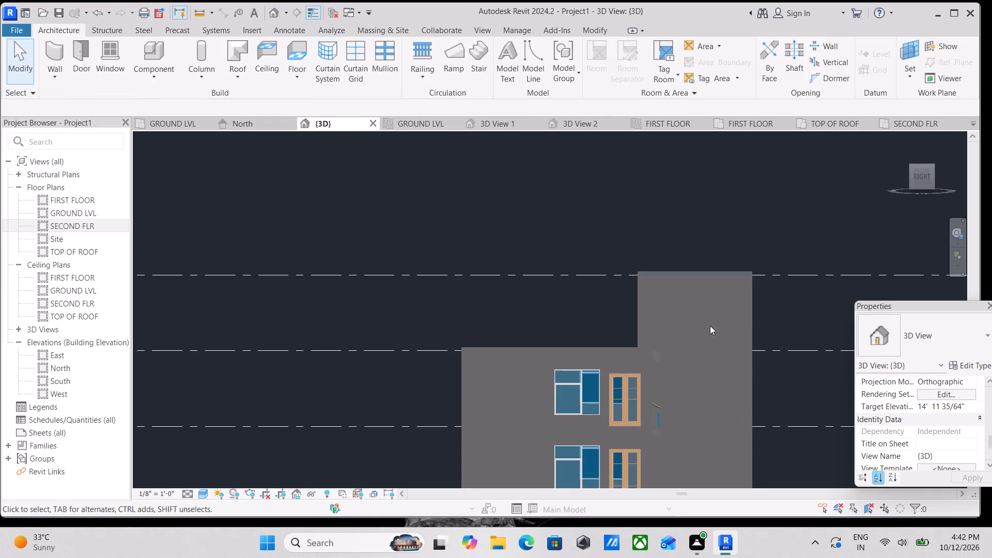
{"action": "scroll", "coordinate": [677, 327], "scroll_direction": "up", "scroll_amount": 2}
{"action": "middle_click_drag", "start_coordinate": [605, 330], "coordinate": [625, 387], "text": "shift"}
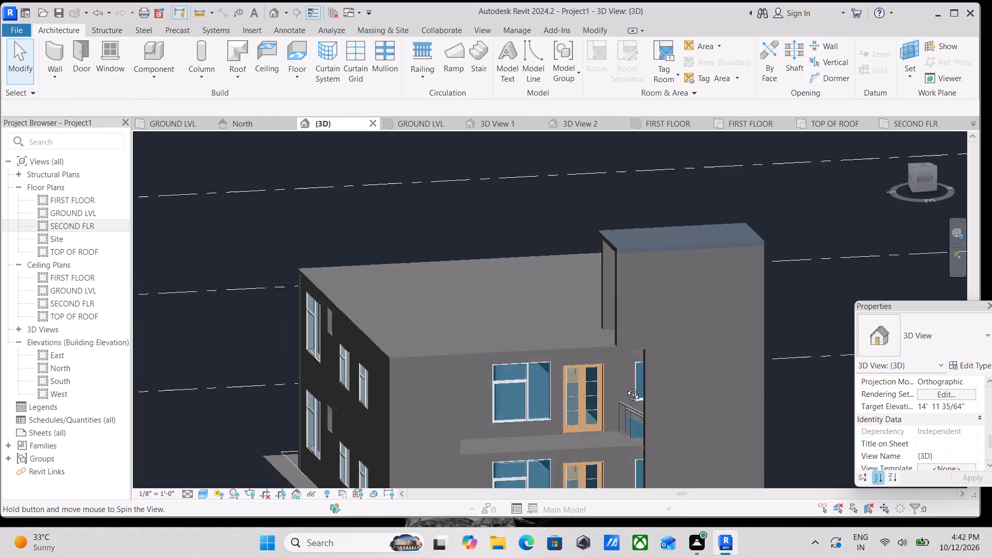
{"action": "middle_click_drag", "start_coordinate": [625, 387], "coordinate": [573, 343], "text": "shift"}
{"action": "middle_click_drag", "start_coordinate": [630, 348], "coordinate": [649, 327], "text": "shift"}
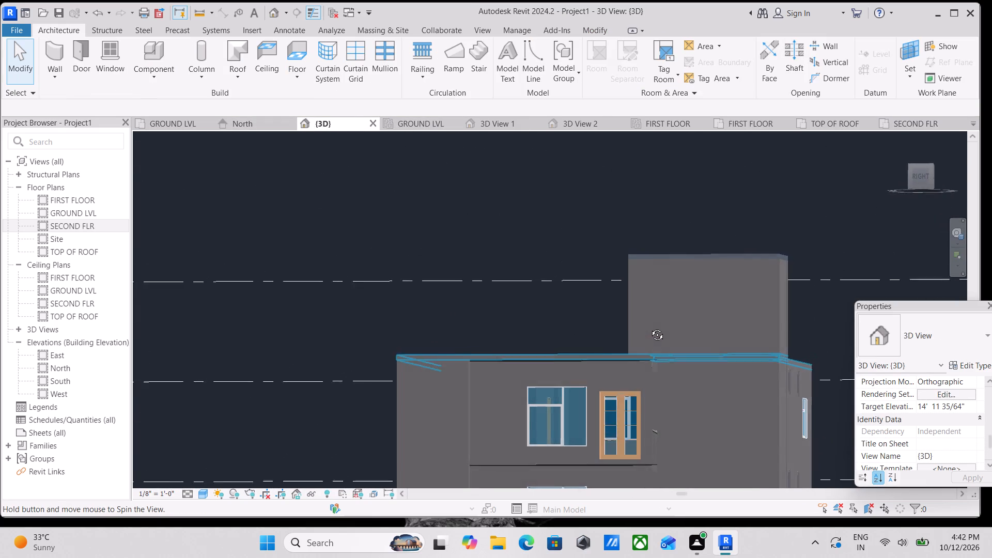
{"action": "middle_click_drag", "start_coordinate": [649, 327], "coordinate": [650, 324], "text": "shift"}
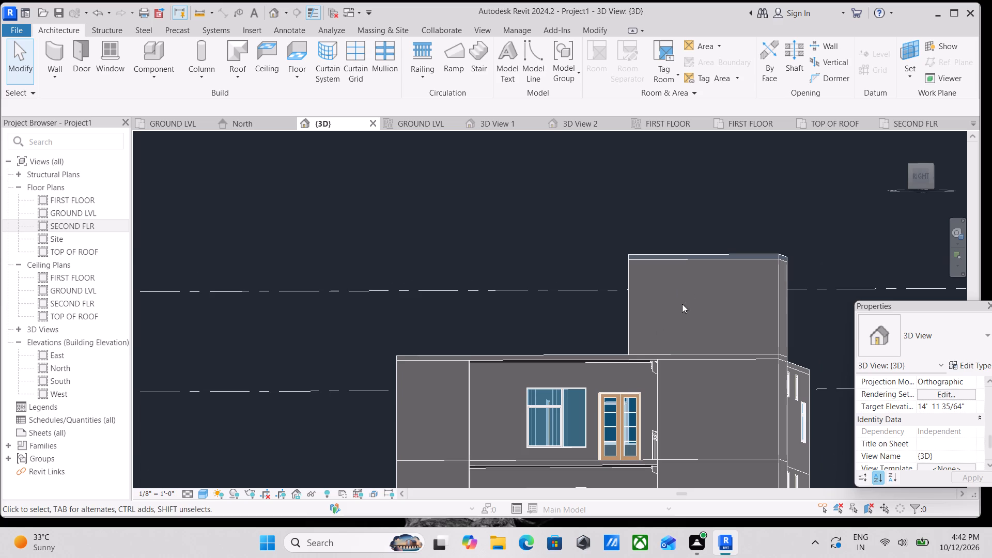
{"action": "middle_click_drag", "start_coordinate": [682, 304], "coordinate": [696, 334], "text": "shift"}
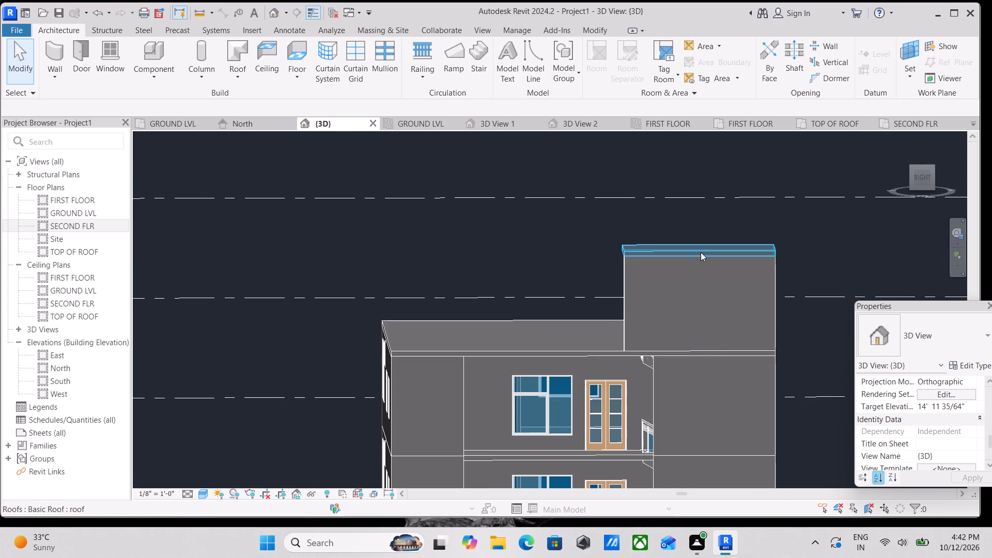
Change the stair enclosure roof's type to Basic Roof Generic - 12".
{"action": "left_click", "coordinate": [701, 252]}
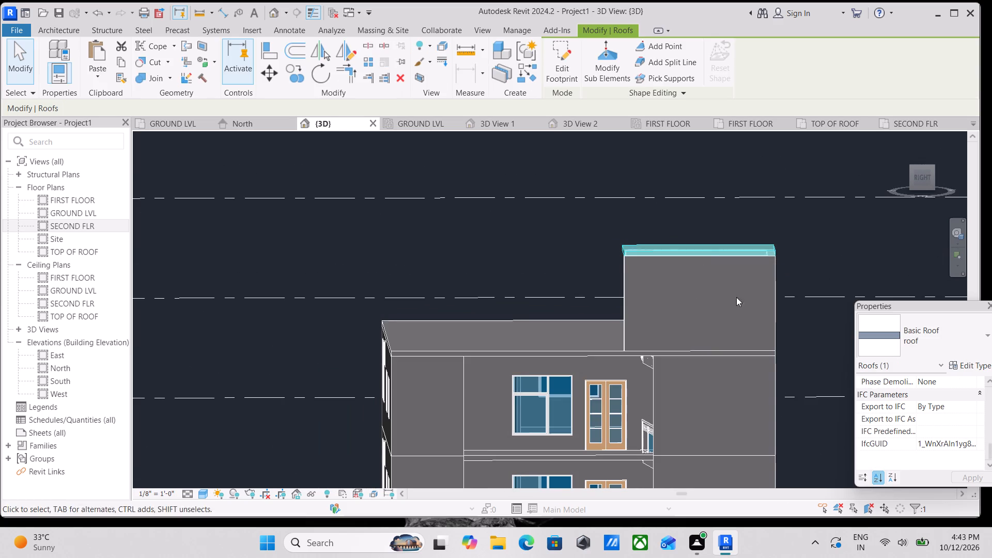
{"action": "left_click", "coordinate": [971, 346]}
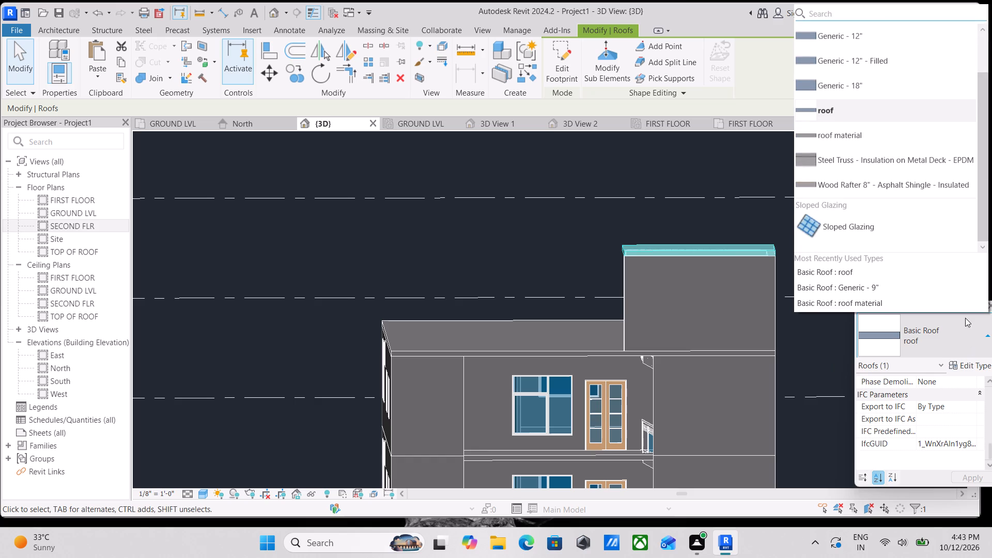
{"action": "left_click", "coordinate": [842, 39]}
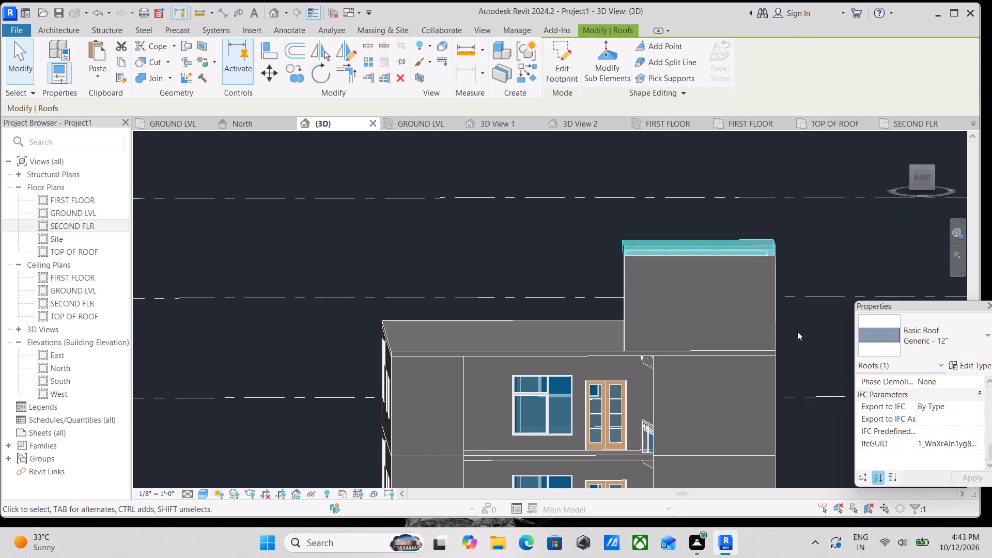
{"action": "key", "text": "Escape"}
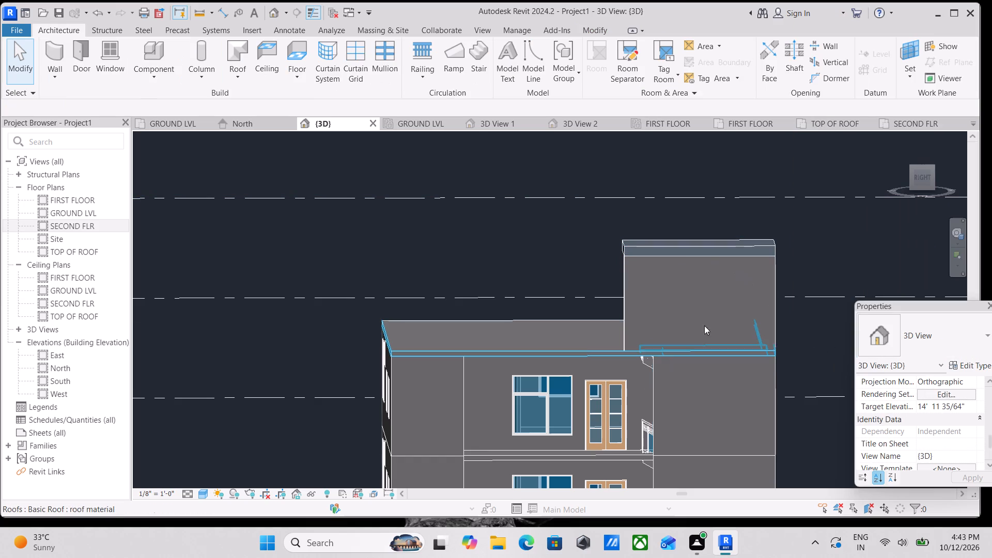
Open the material choice for the Structure [1] layer in the stair enclosure roof's Generic - 12" type assembly.
{"action": "scroll", "coordinate": [770, 320], "scroll_direction": "down", "scroll_amount": 3}
{"action": "middle_click_drag", "start_coordinate": [732, 386], "coordinate": [746, 343], "text": "shift"}
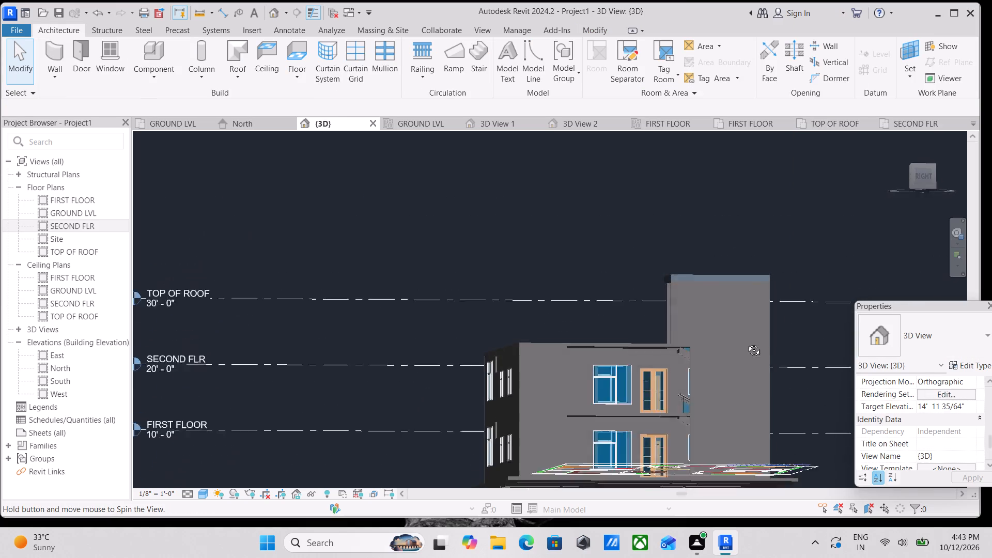
{"action": "middle_click_drag", "start_coordinate": [746, 343], "coordinate": [733, 408], "text": "shift"}
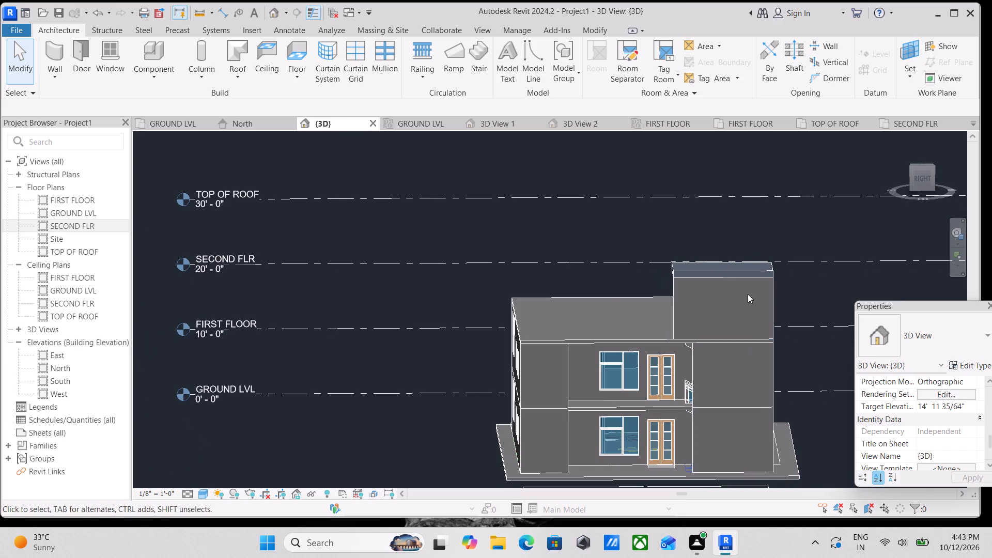
{"action": "left_click", "coordinate": [731, 269]}
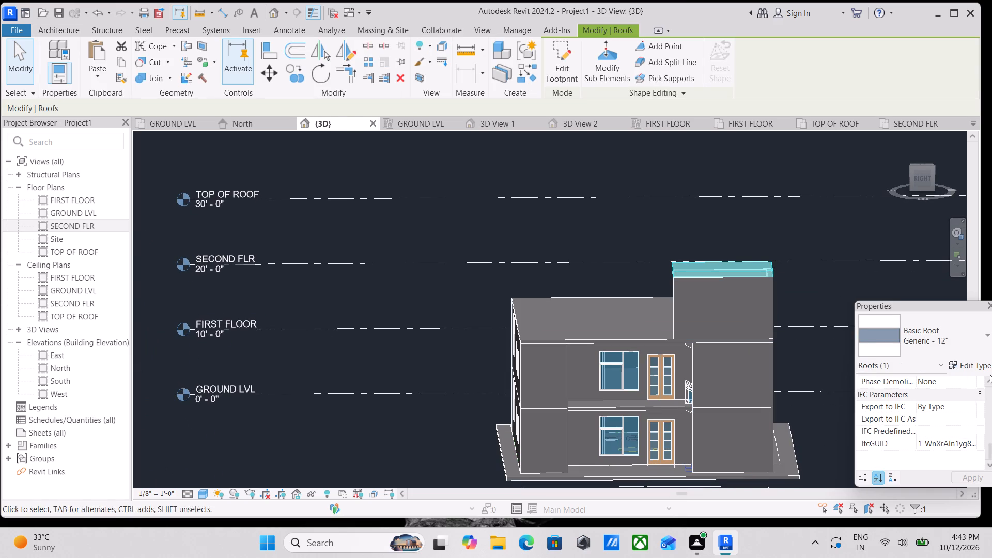
{"action": "left_click", "coordinate": [989, 366]}
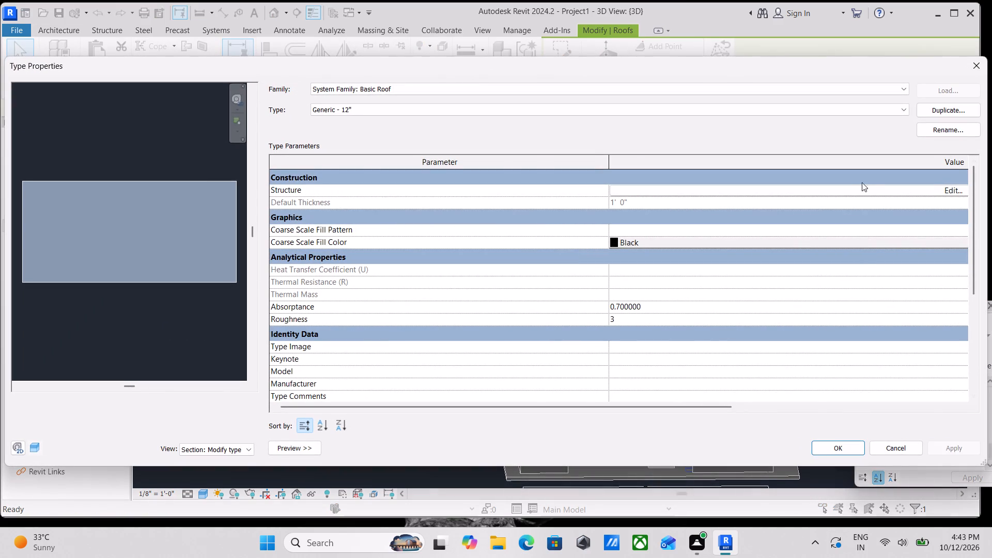
{"action": "left_click", "coordinate": [874, 192]}
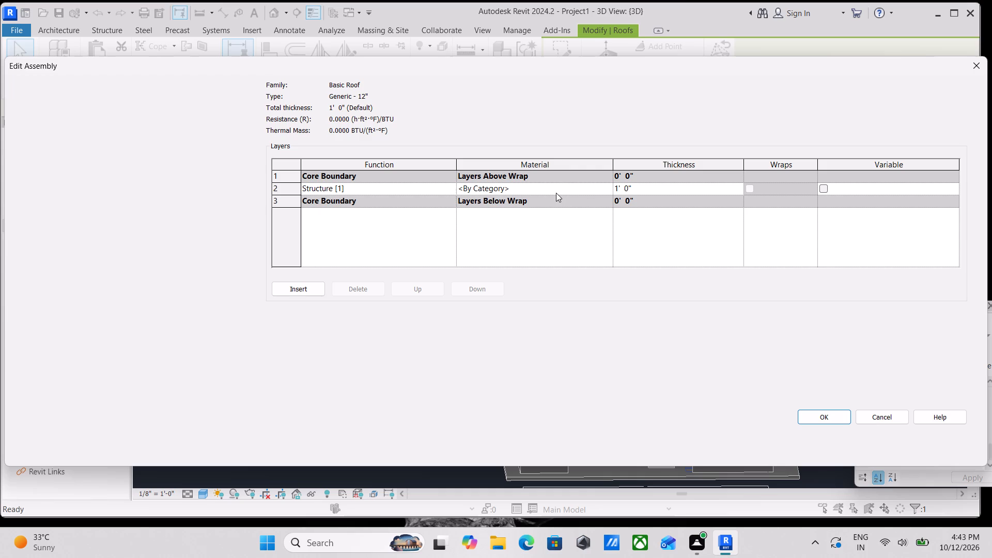
{"action": "left_click", "coordinate": [556, 193]}
{"action": "left_click", "coordinate": [610, 189]}
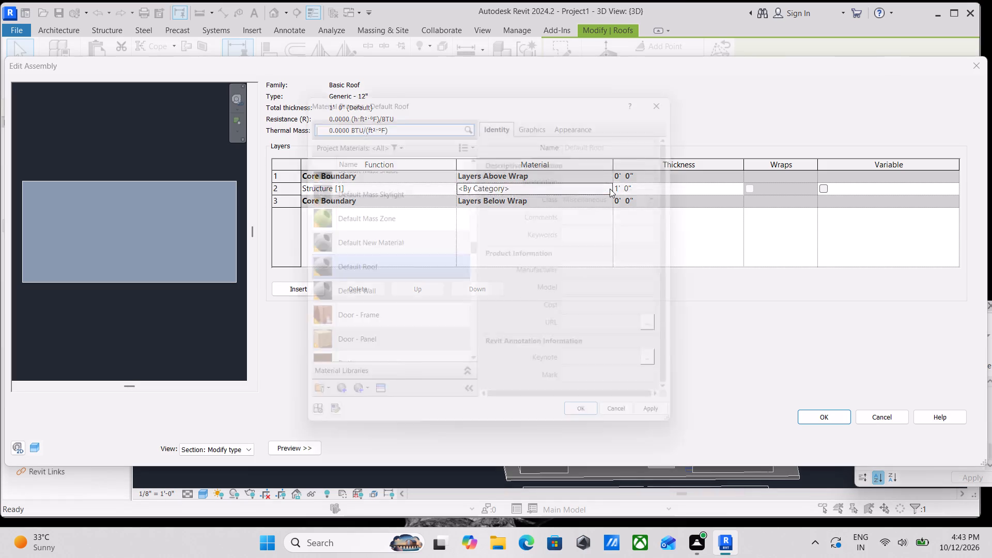